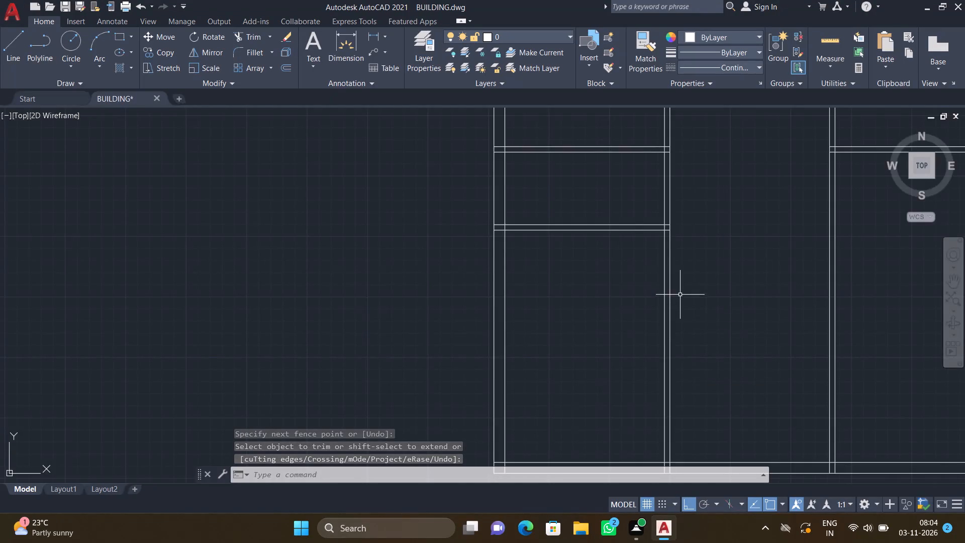
Offset the west wall's inner line 9' east into the west bay.
scroll(649, 254, "down", 2)
scroll(623, 232, "up", 2)
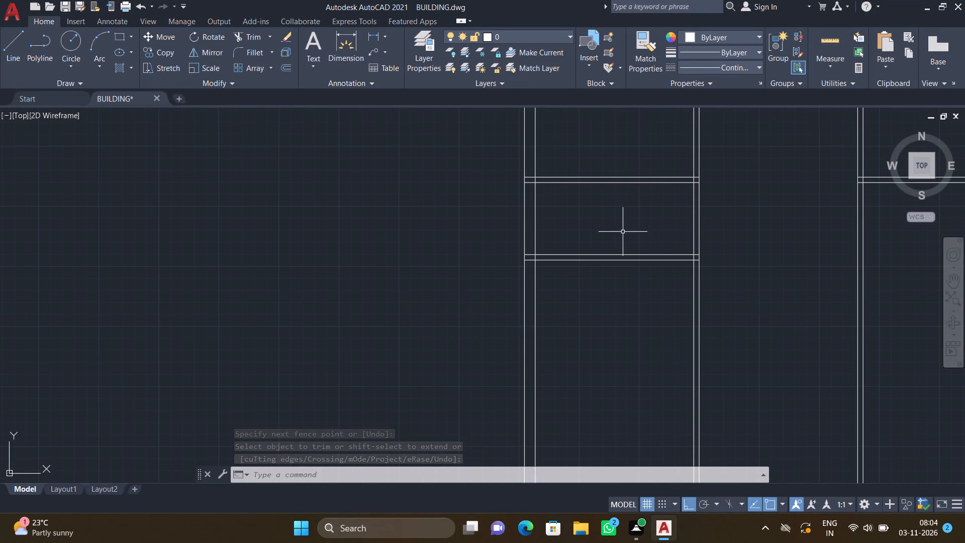
key("o")
key("Return")
type("9'")
key("Return")
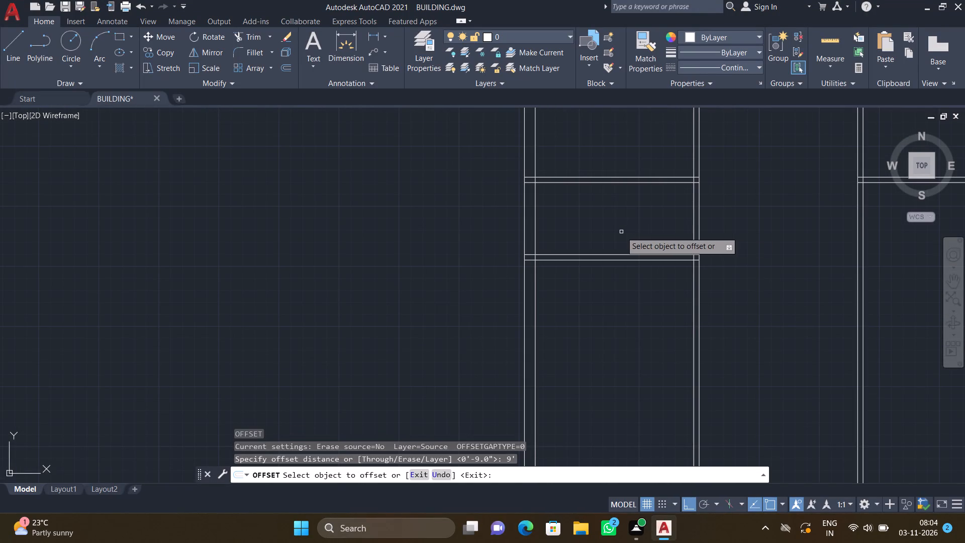
left_click(535, 229)
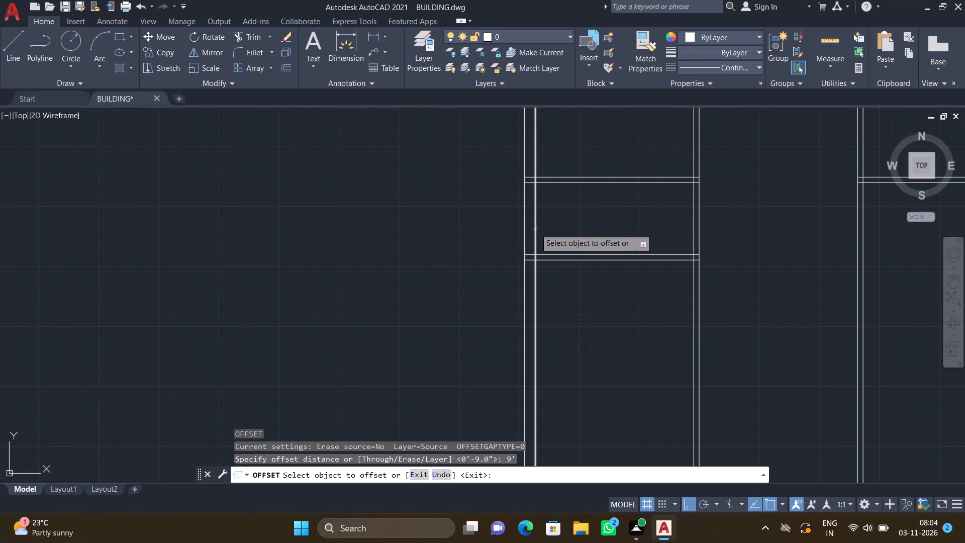
left_click(658, 228)
key("Return")
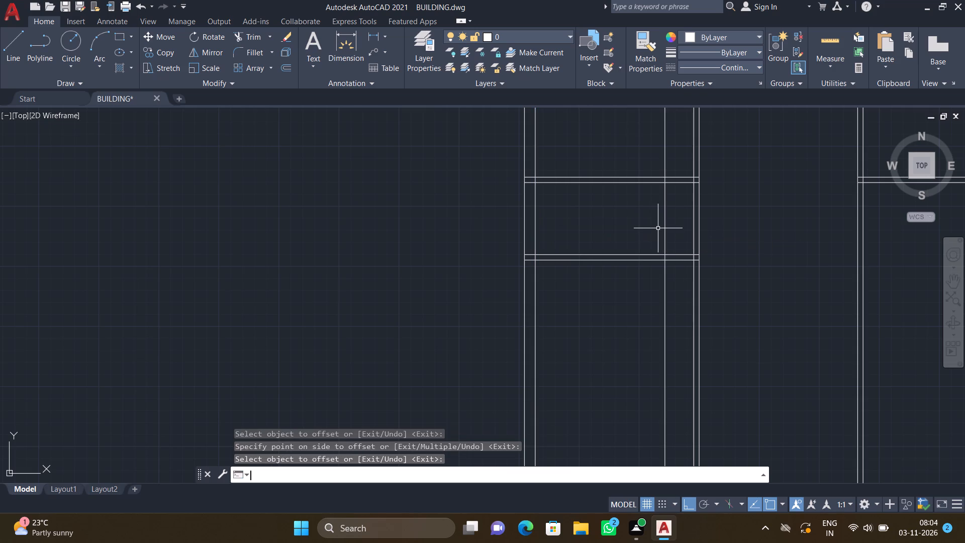
Trim the new vertical line in the west bay so only the part between the two southern cross walls is left.
type("tr")
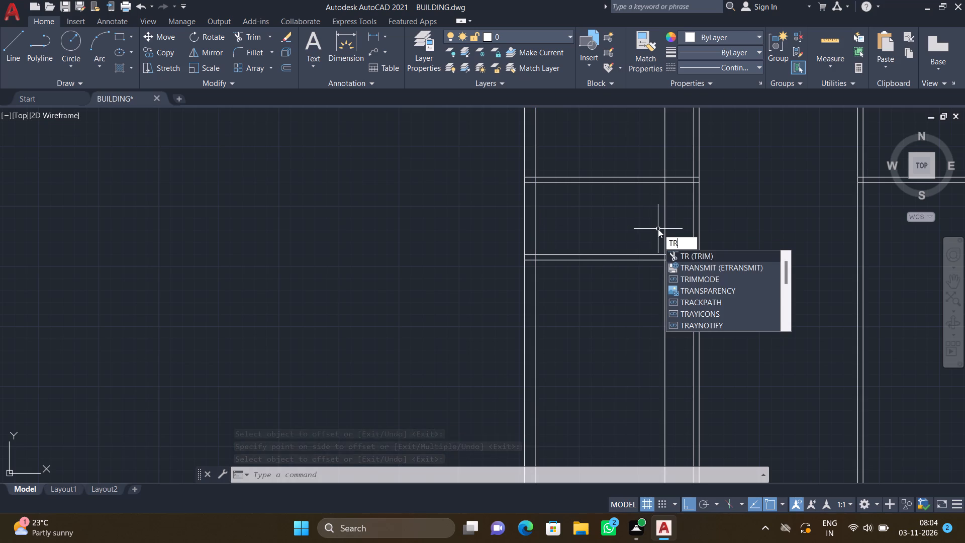
key("Return")
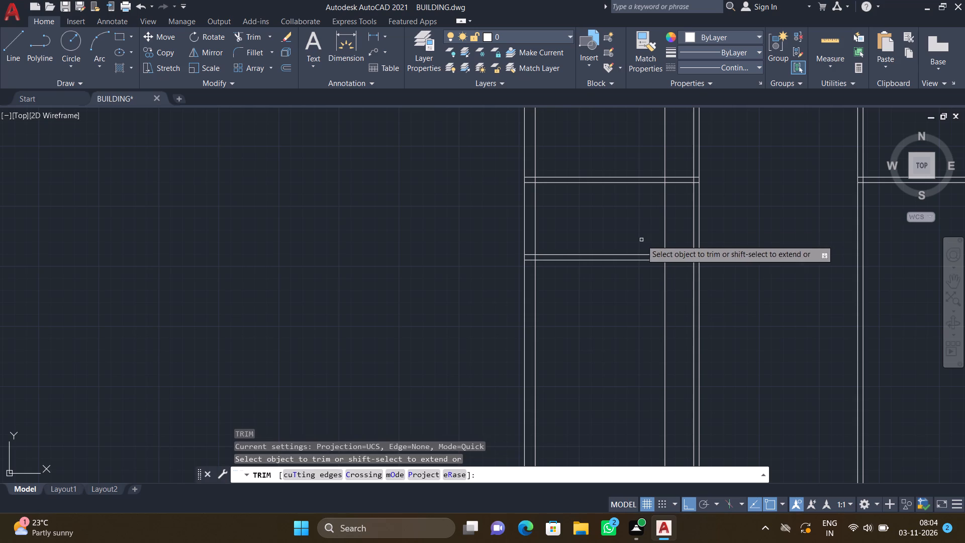
scroll(652, 264, "down", 2)
left_click(658, 297)
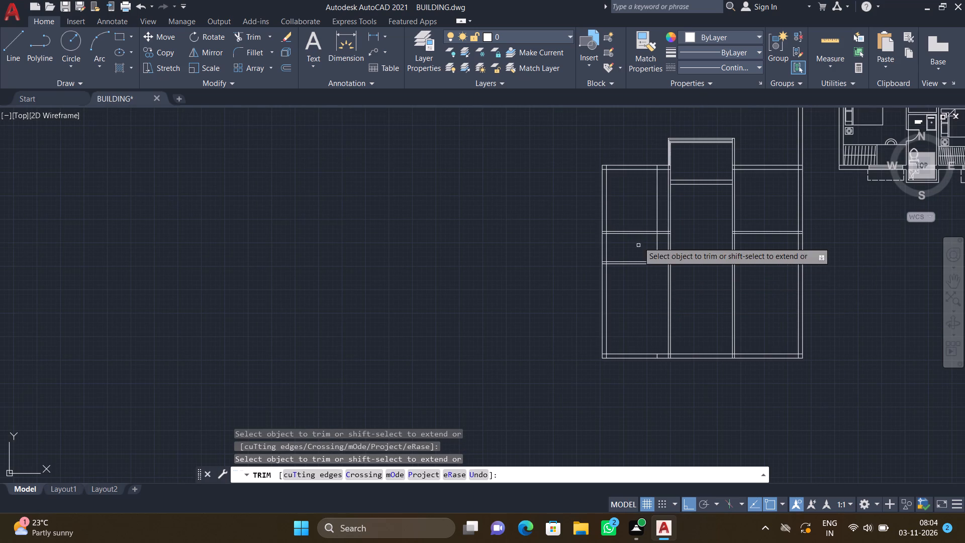
scroll(654, 183, "up", 1)
left_click(656, 189)
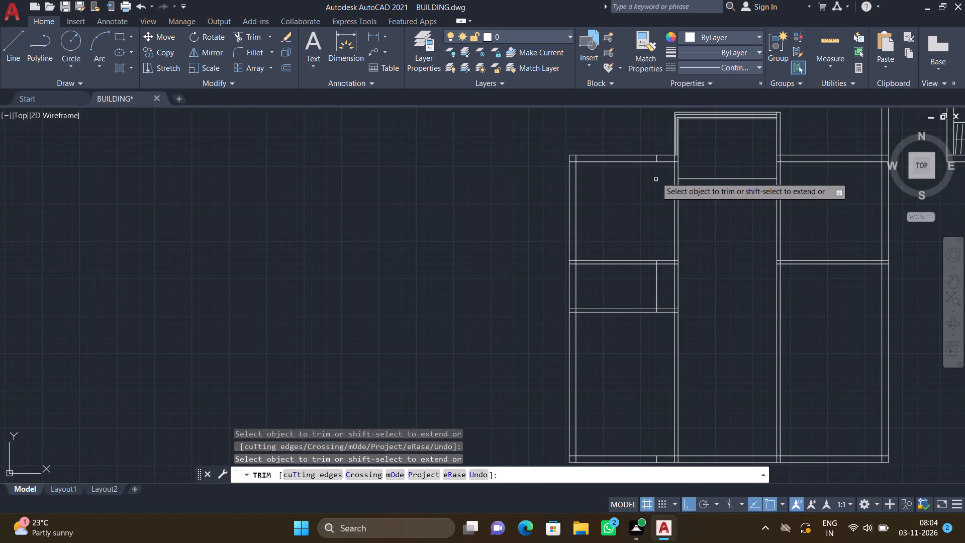
scroll(656, 160, "up", 3)
left_click(650, 153)
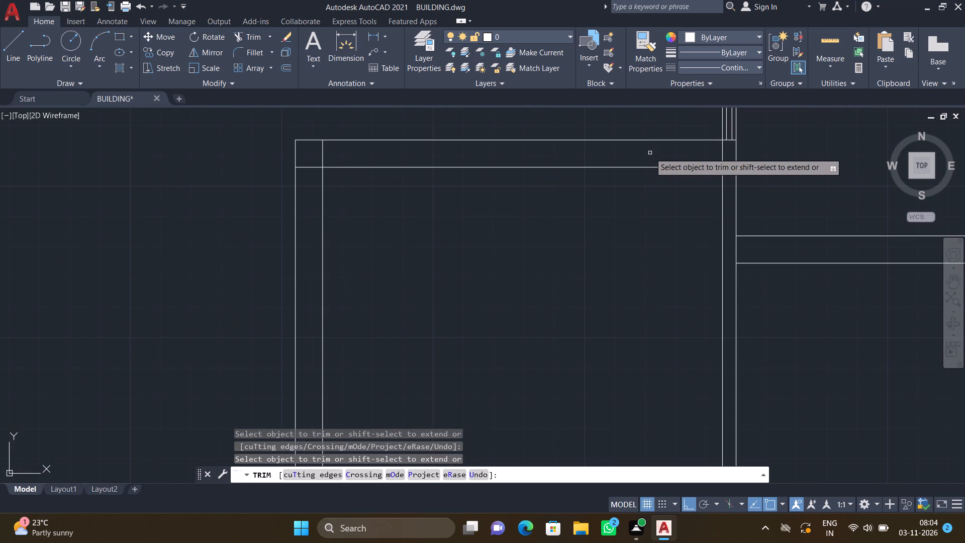
scroll(661, 214, "down", 4)
scroll(665, 402, "up", 3)
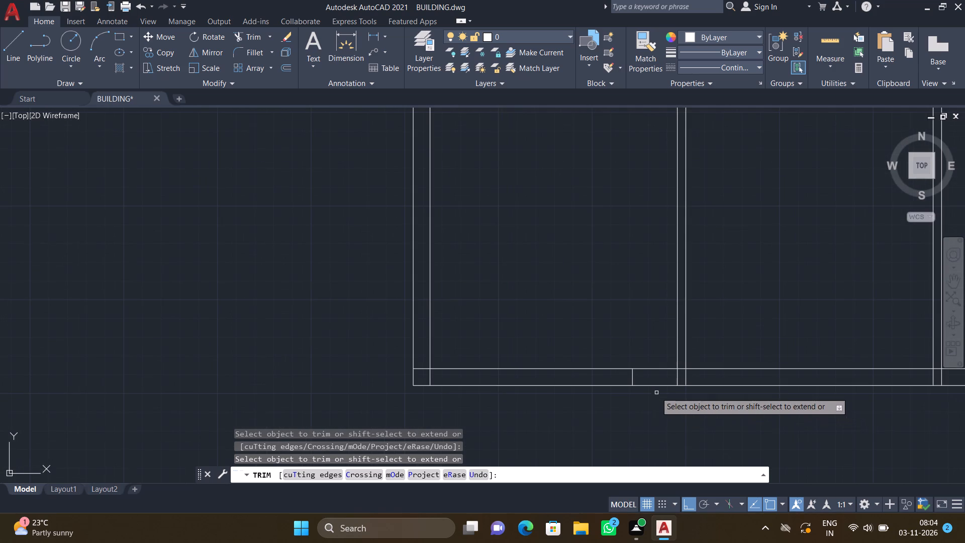
scroll(631, 379, "up", 2)
left_click(631, 379)
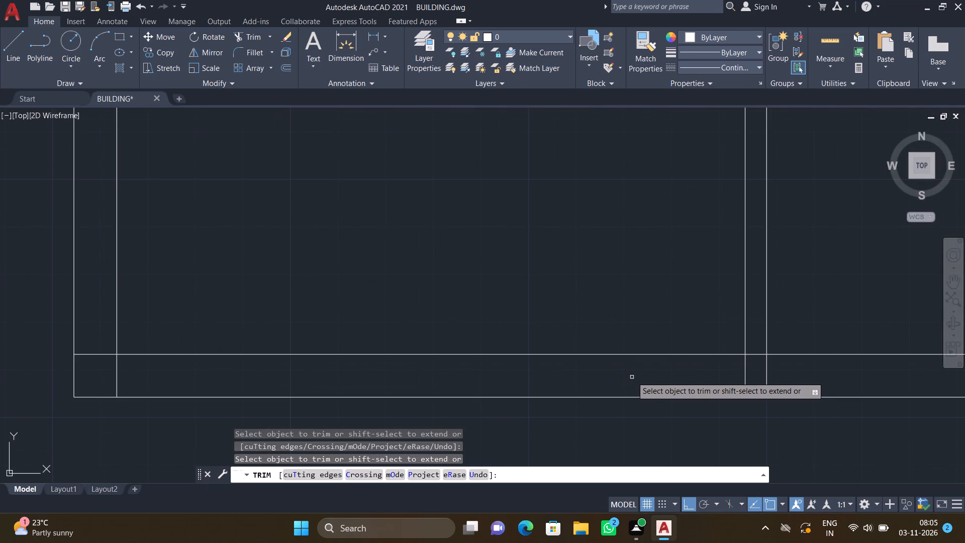
key("Return")
Offset the short vertical line between the west bay's cross walls 4.5" east to form a partition.
scroll(611, 252, "down", 6)
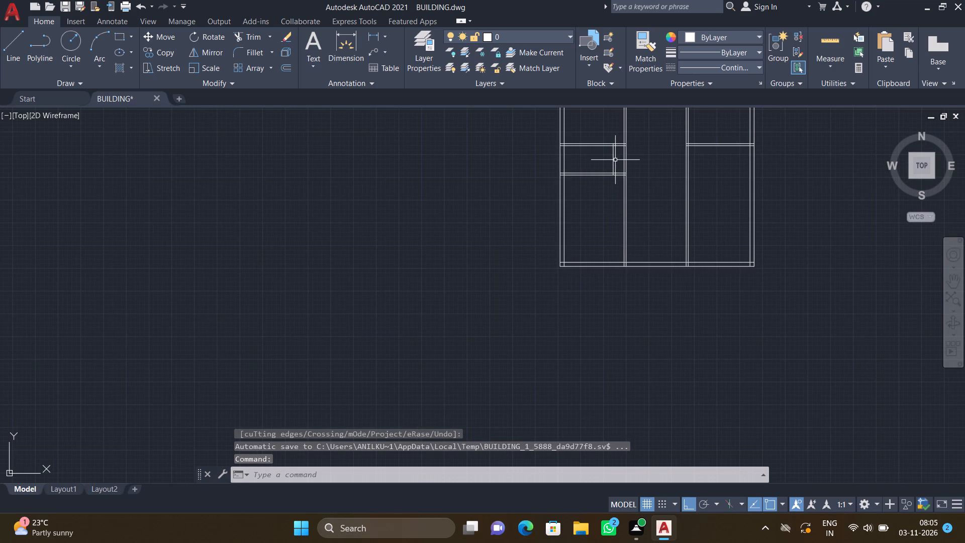
scroll(620, 156, "up", 2)
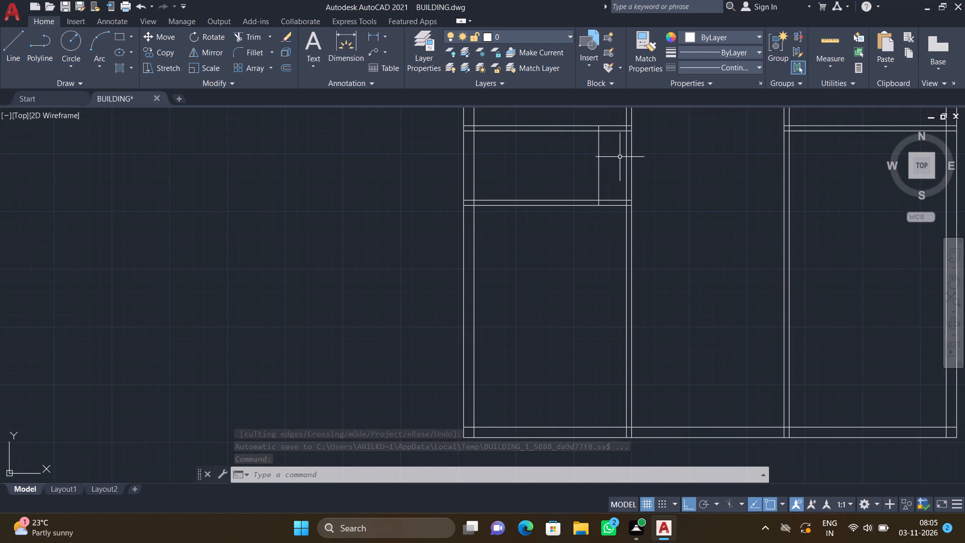
key("o")
key("Return")
type("4.5\"")
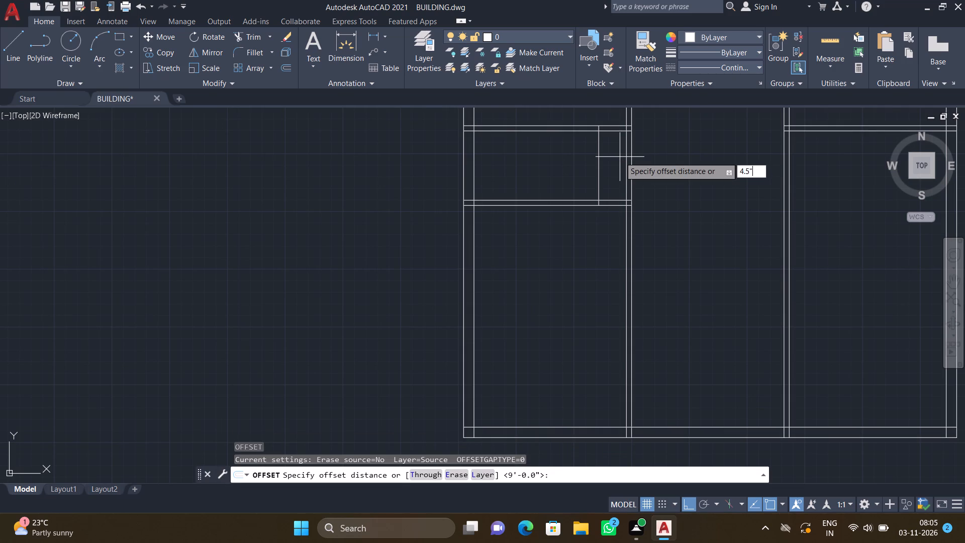
key("Return")
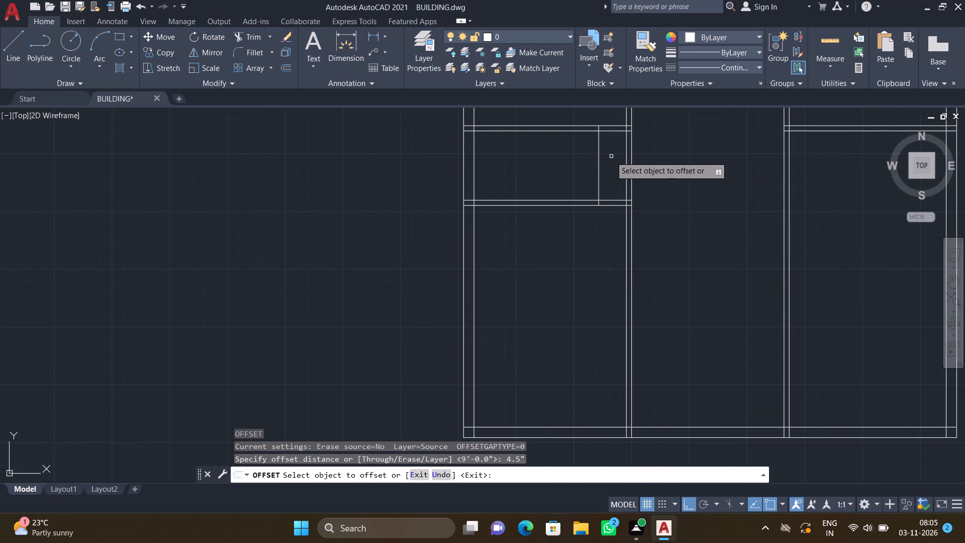
scroll(602, 164, "up", 1)
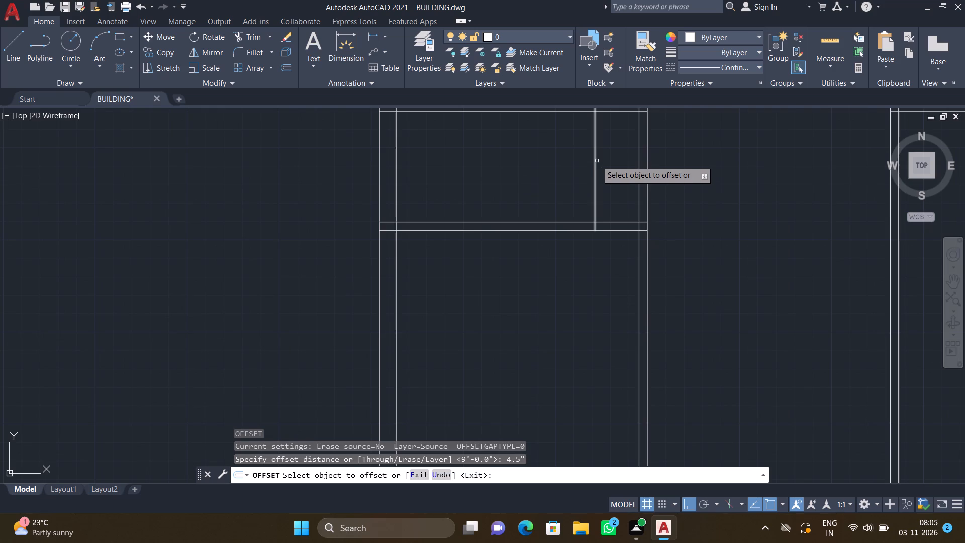
left_click(596, 160)
left_click(612, 162)
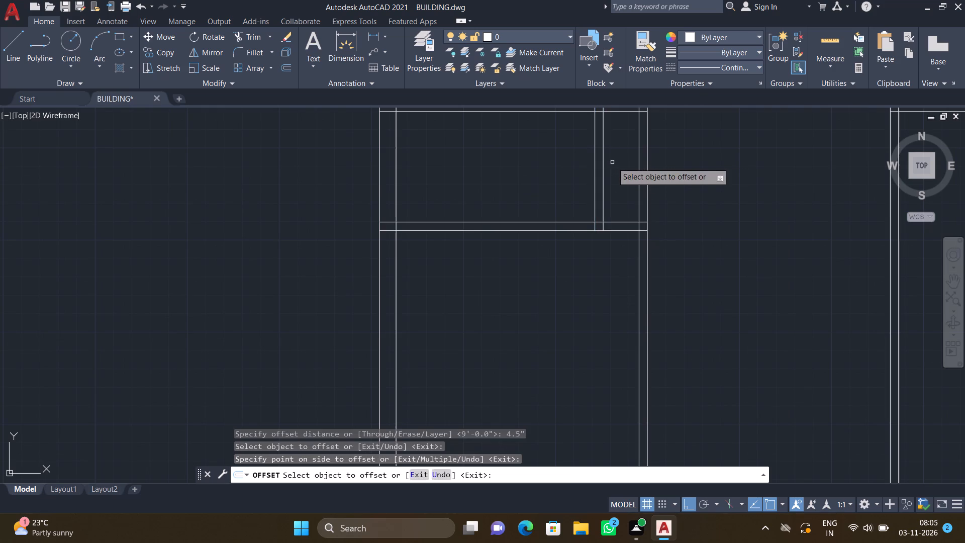
key("Return")
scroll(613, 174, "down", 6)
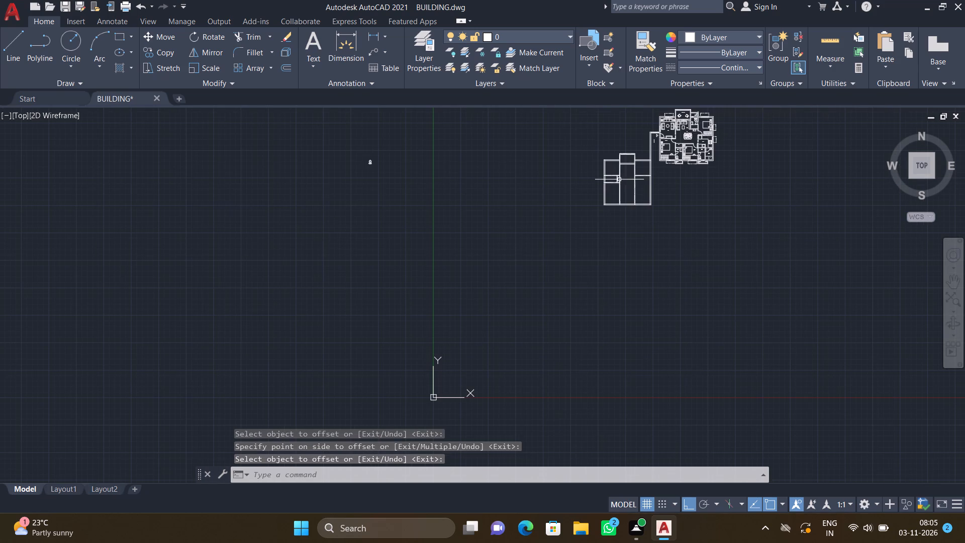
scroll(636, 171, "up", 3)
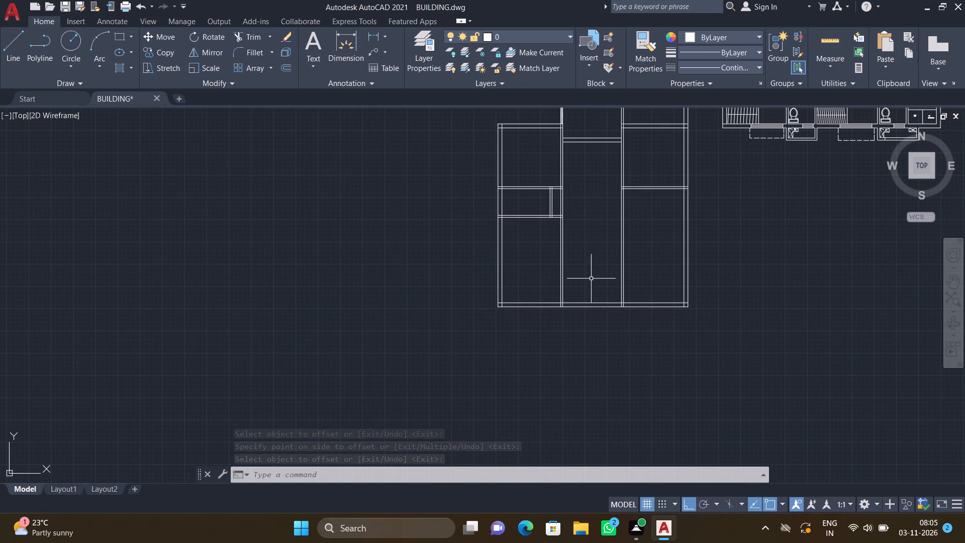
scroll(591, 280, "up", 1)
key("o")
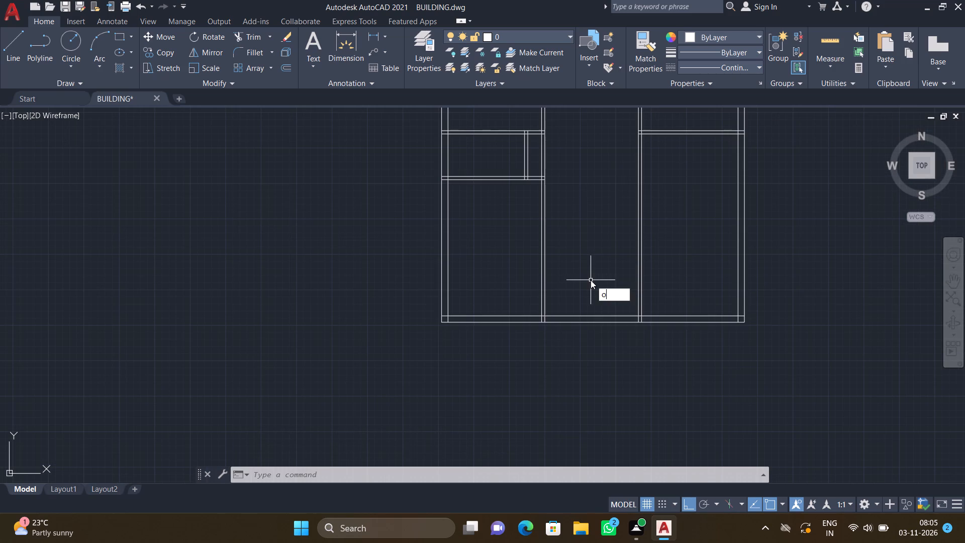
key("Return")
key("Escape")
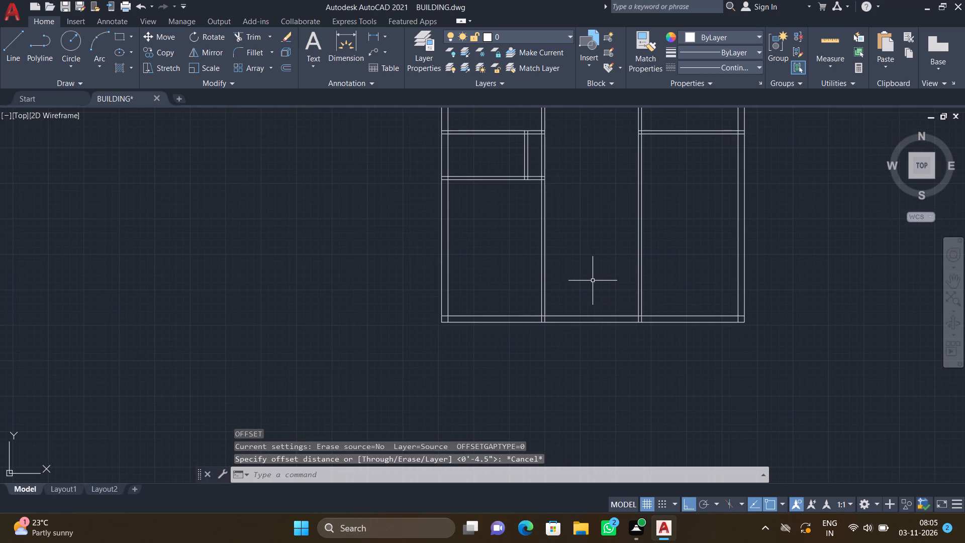
Trim away the partition between the central and east bays south of the east cross wall, including its stubs inside the bottom wall.
scroll(602, 296, "down", 2)
type("tr")
key("Return")
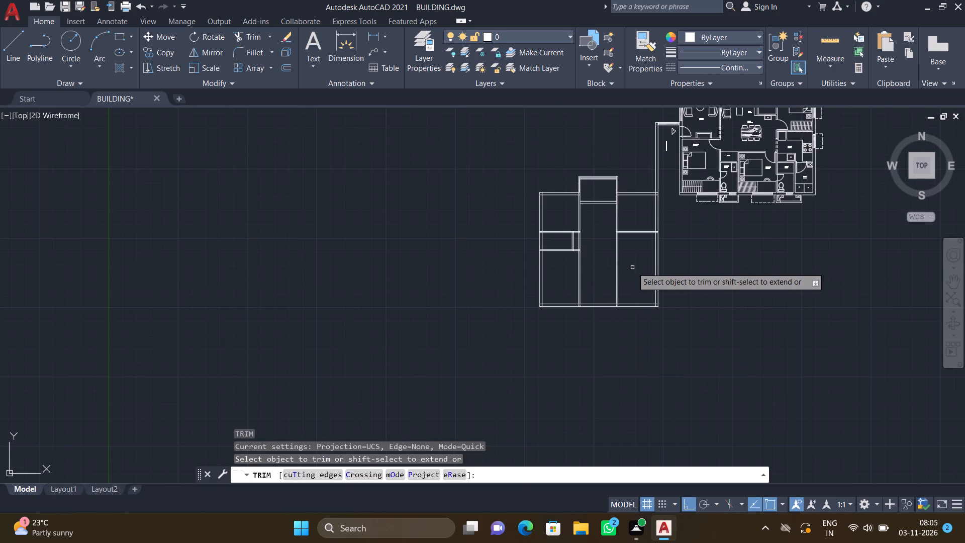
scroll(612, 275, "up", 2)
left_click_drag(612, 274, 643, 289)
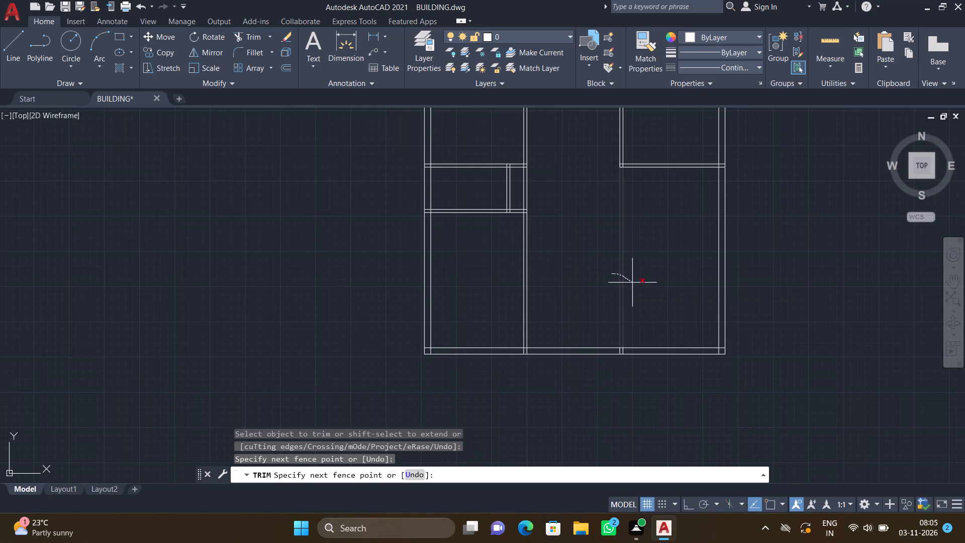
left_click_drag(643, 289, 649, 293)
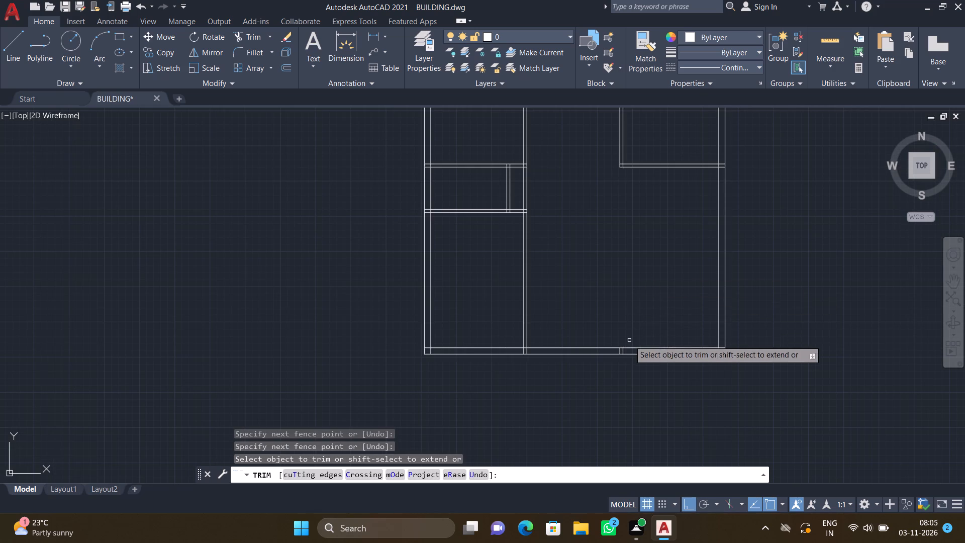
scroll(620, 353, "up", 3)
left_click_drag(611, 349, 621, 347)
left_click(623, 347)
key("Return")
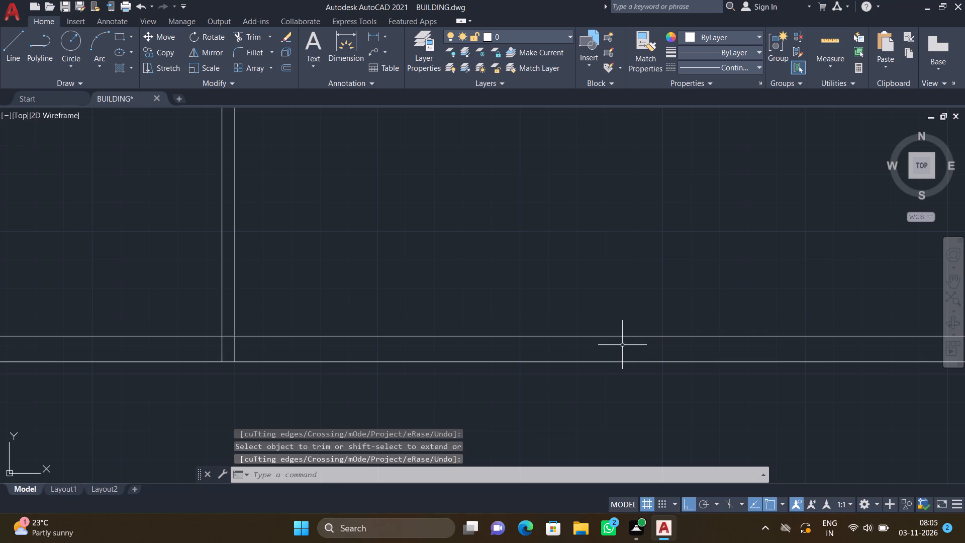
Offset the east line of the partition between the west and central bays 5' east.
scroll(581, 323, "down", 4)
key("o")
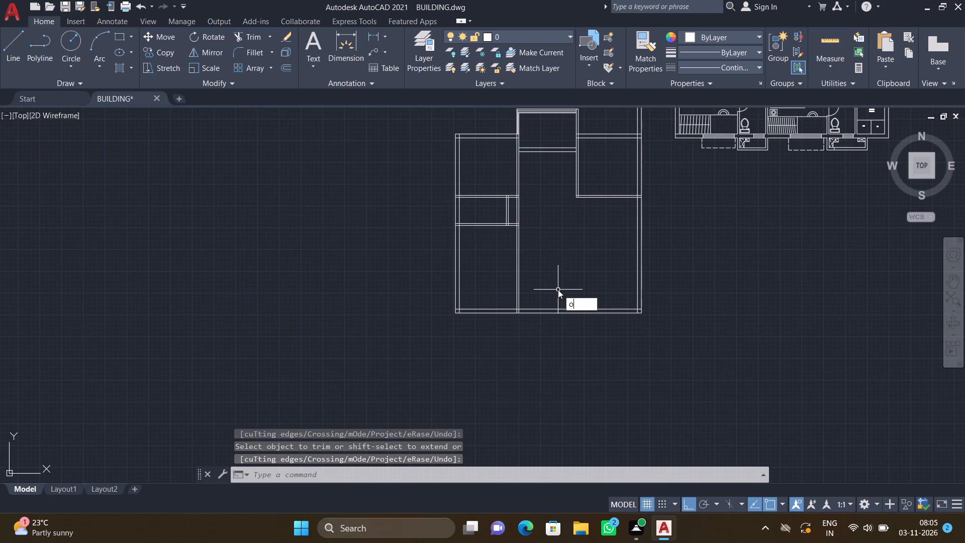
key("Return")
type("5'")
key("Return")
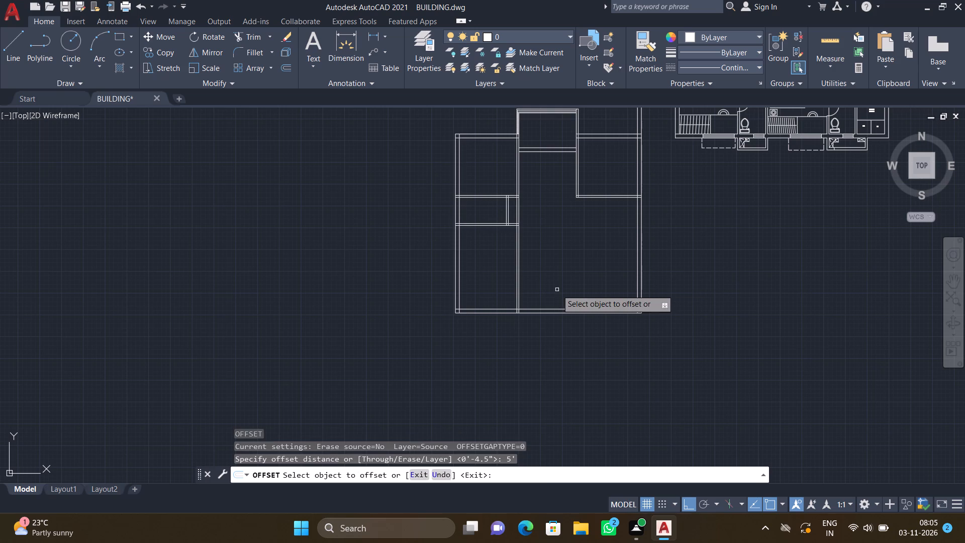
scroll(519, 286, "up", 1)
left_click(518, 280)
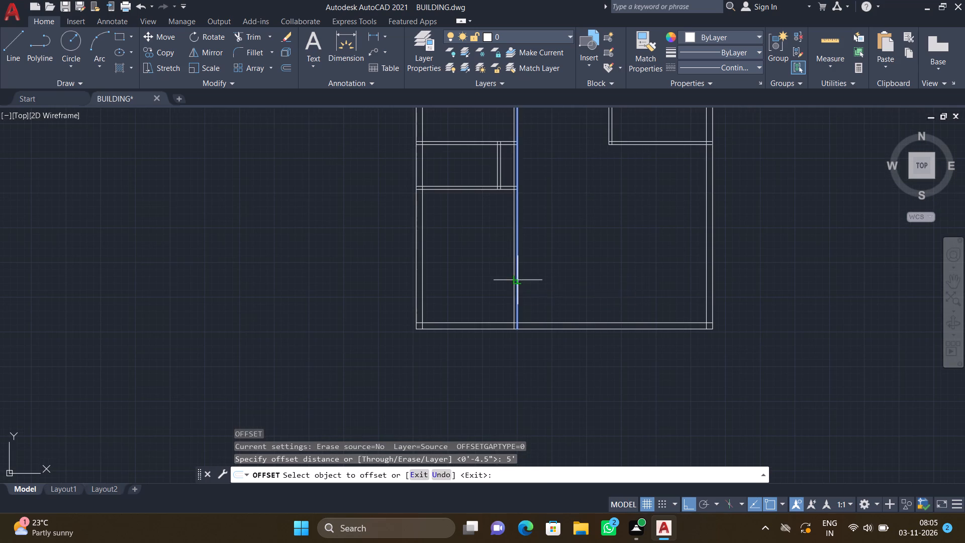
left_click(604, 275)
key("Return")
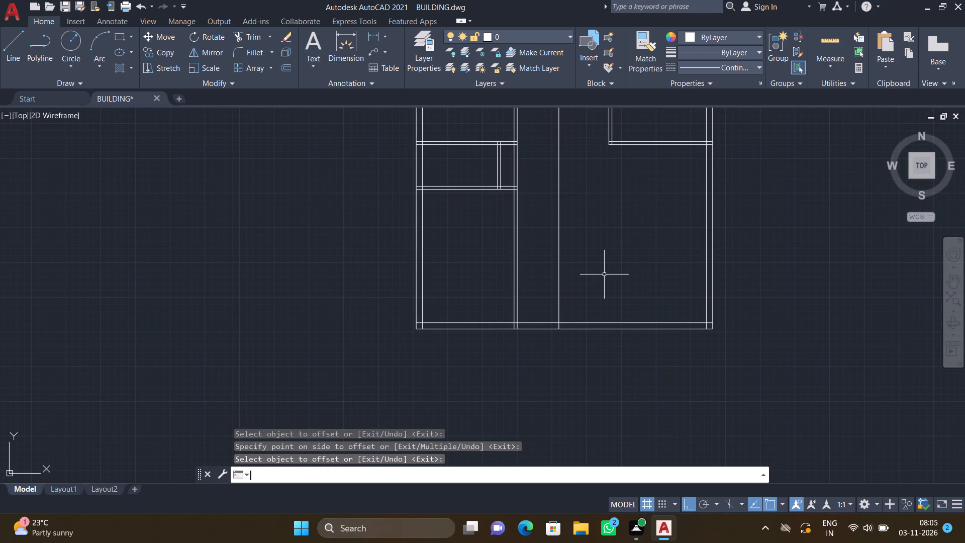
Offset the new vertical line in the central bay 4.5" east to form a partition.
scroll(586, 280, "down", 2)
scroll(584, 254, "up", 2)
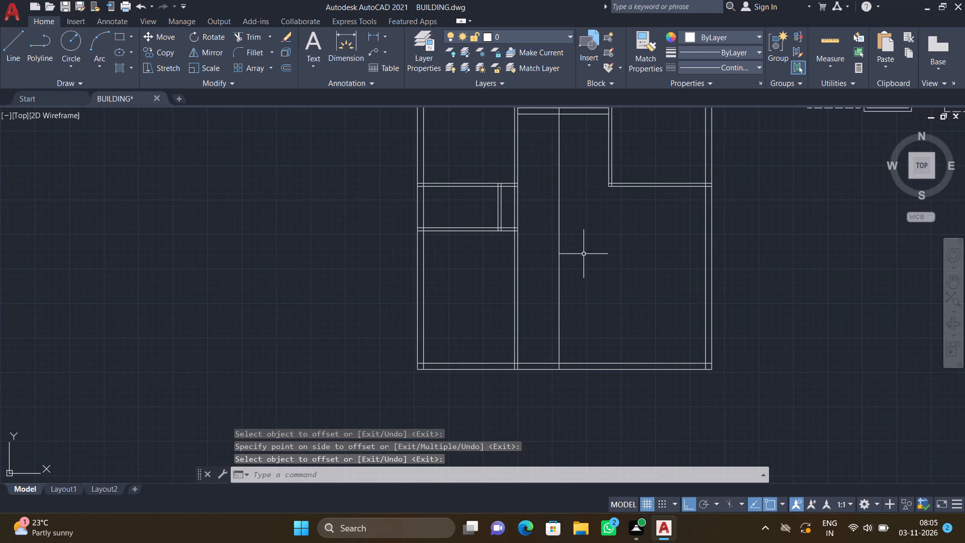
key("o")
key("Return")
type("4.5\"")
key("Return")
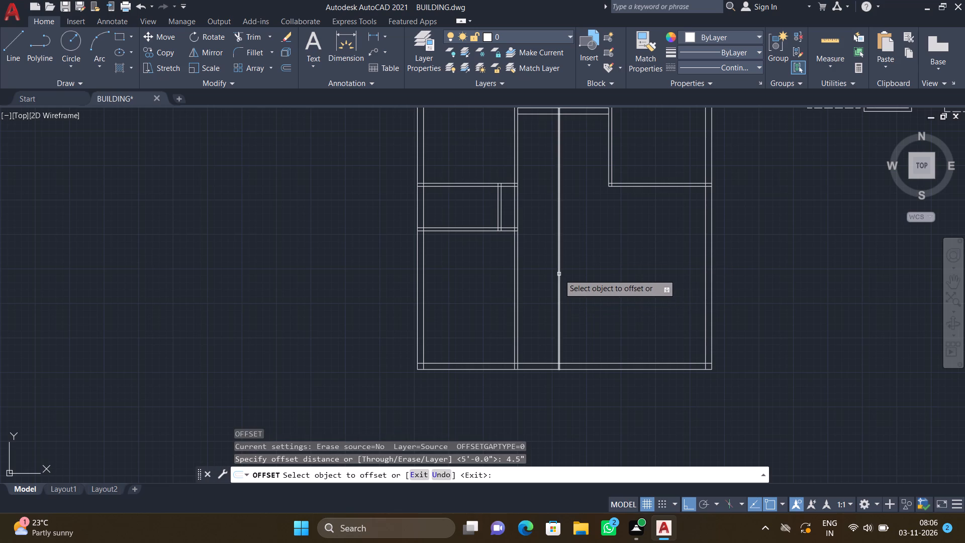
left_click(559, 274)
left_click(582, 276)
key("Return")
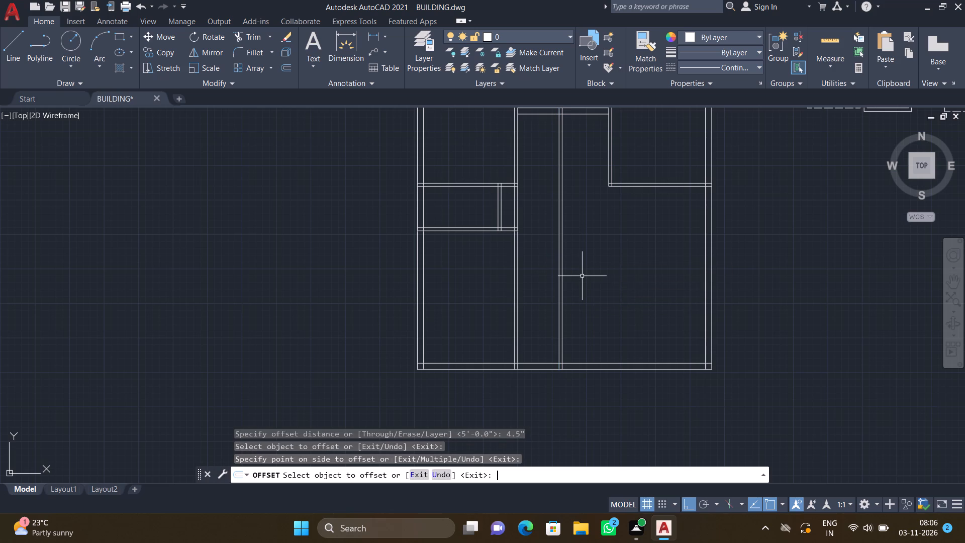
Offset the inner line of the bottom wall 9' north.
key("o")
key("Return")
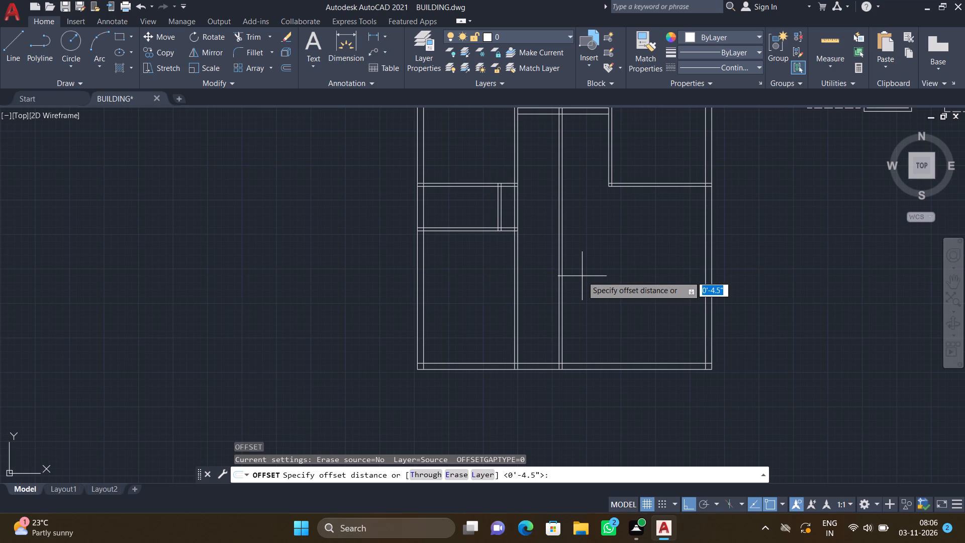
type("9'")
key("Return")
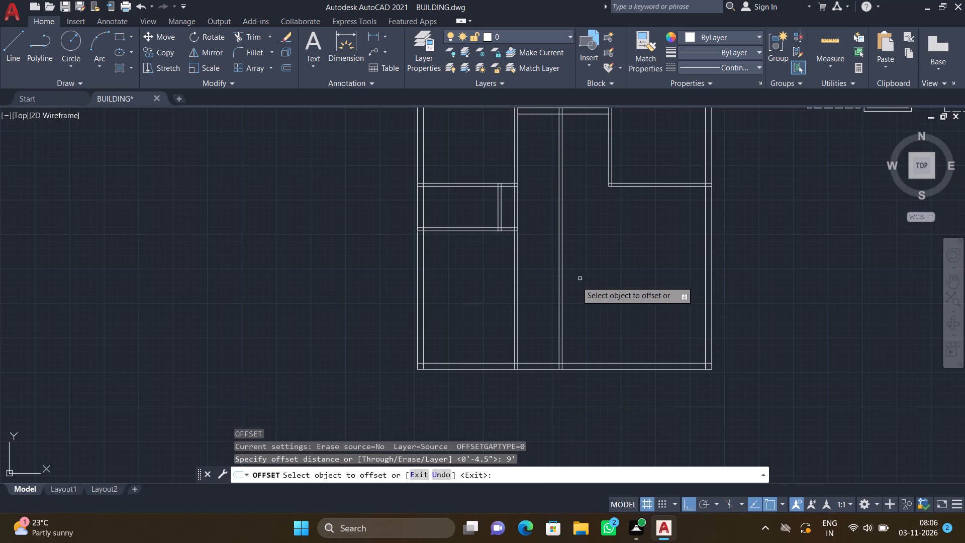
left_click(531, 363)
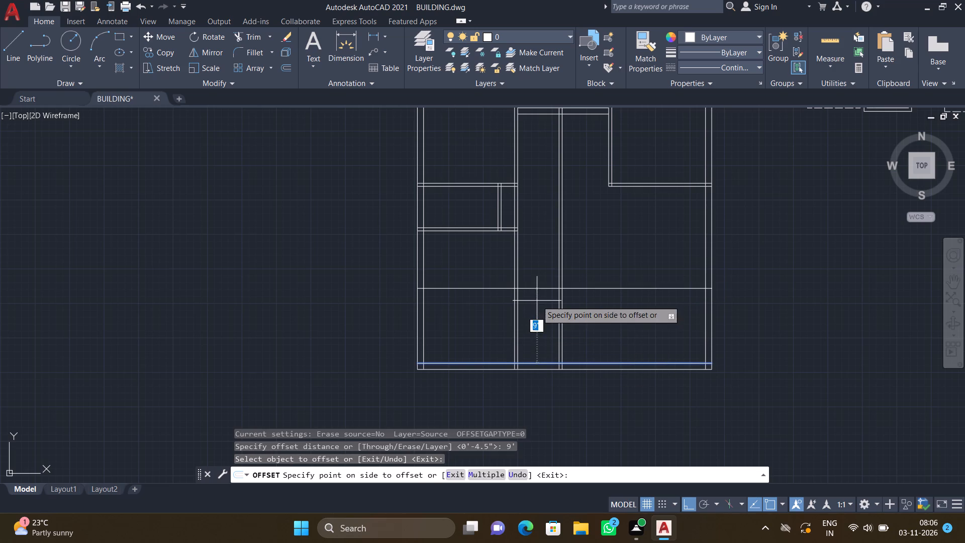
left_click(537, 301)
key("Return")
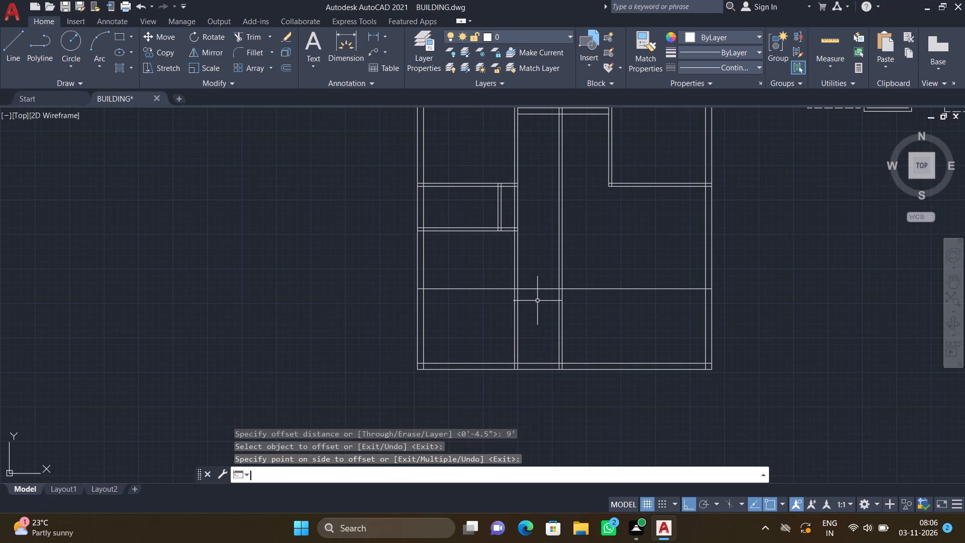
Offset the new horizontal line 4.5" north to form a cross wall.
key("o")
key("Return")
type("4.5\"")
key("Return")
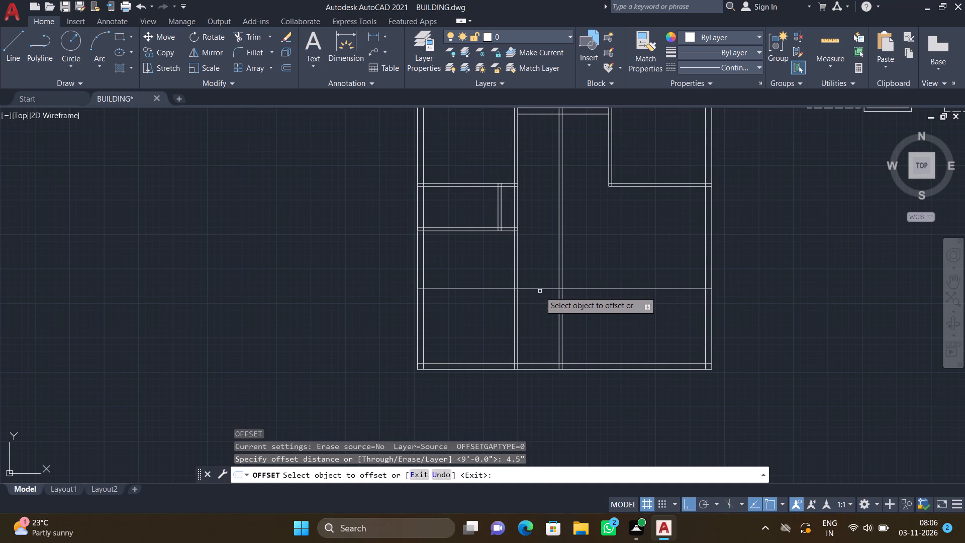
left_click(540, 289)
left_click(544, 268)
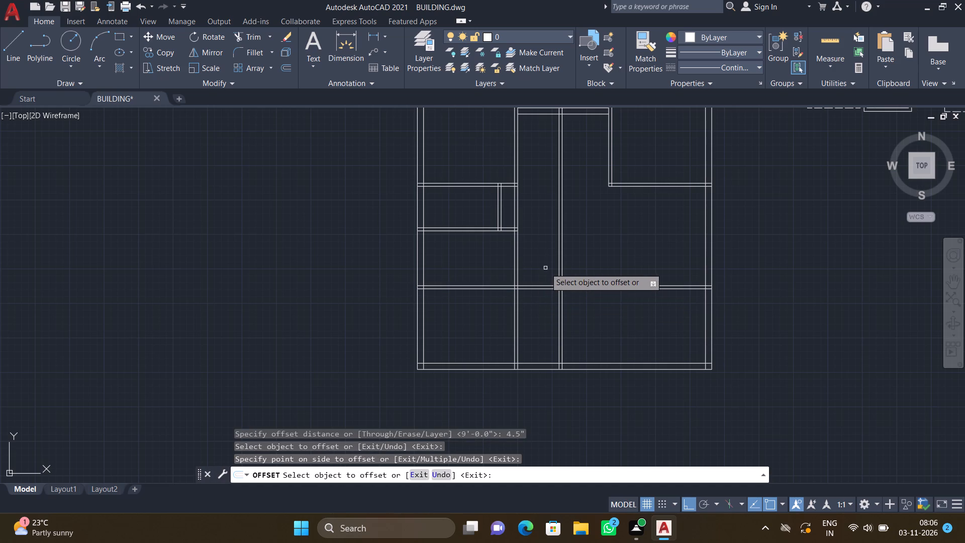
key("Return")
Trim the new cross wall down to the narrow central bay, removing its lines across the west bay, inside the west wall and east of the bay.
type("tr")
key("Return")
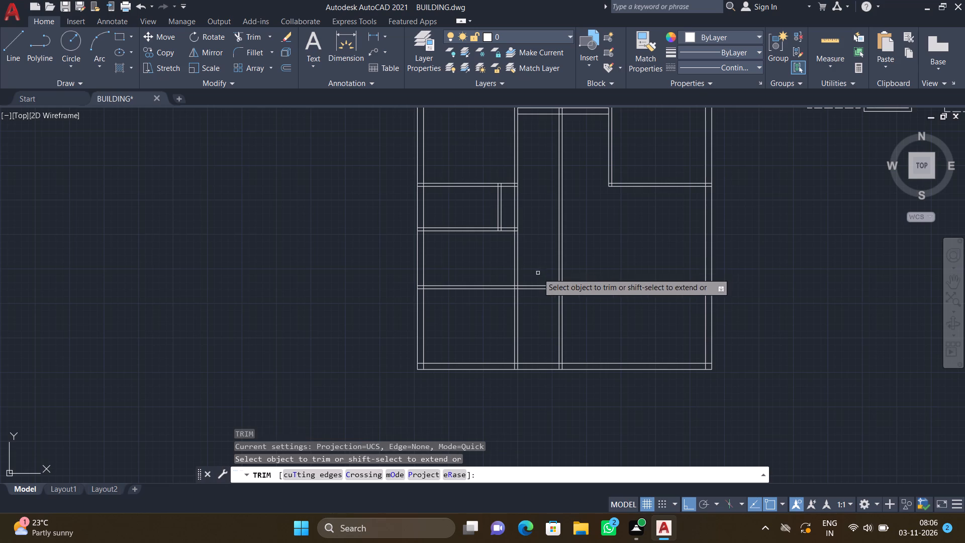
scroll(442, 309, "up", 1)
left_click_drag(470, 251, 475, 303)
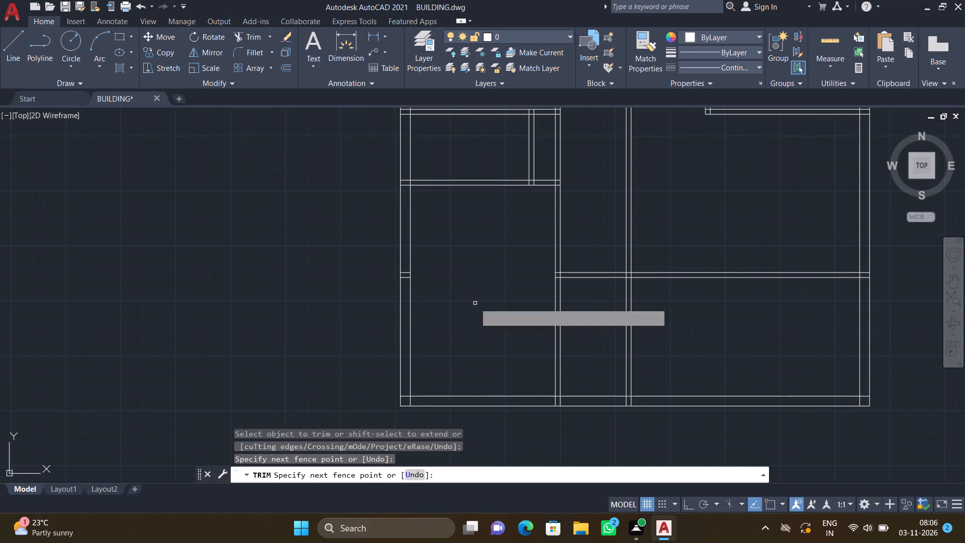
scroll(400, 277, "up", 2)
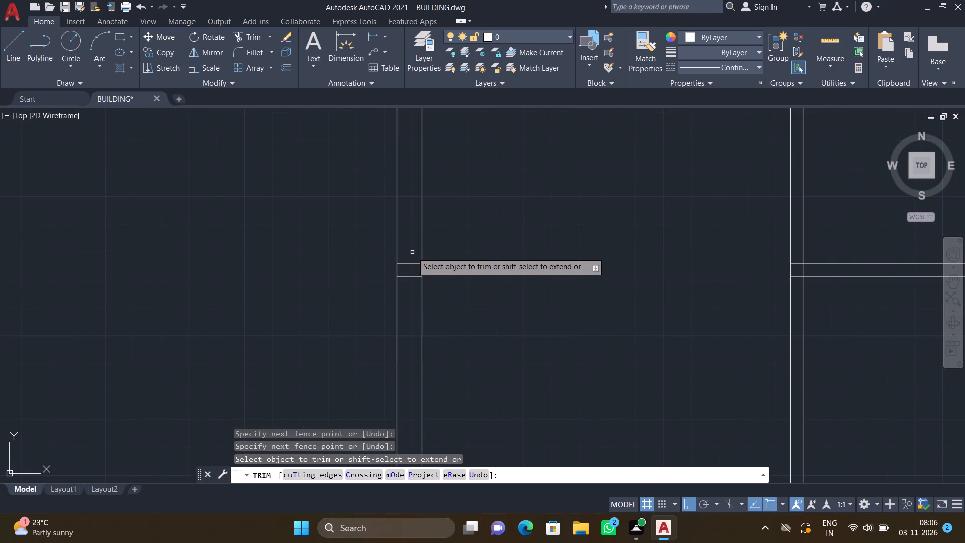
left_click_drag(411, 257, 414, 288)
scroll(498, 302, "down", 5)
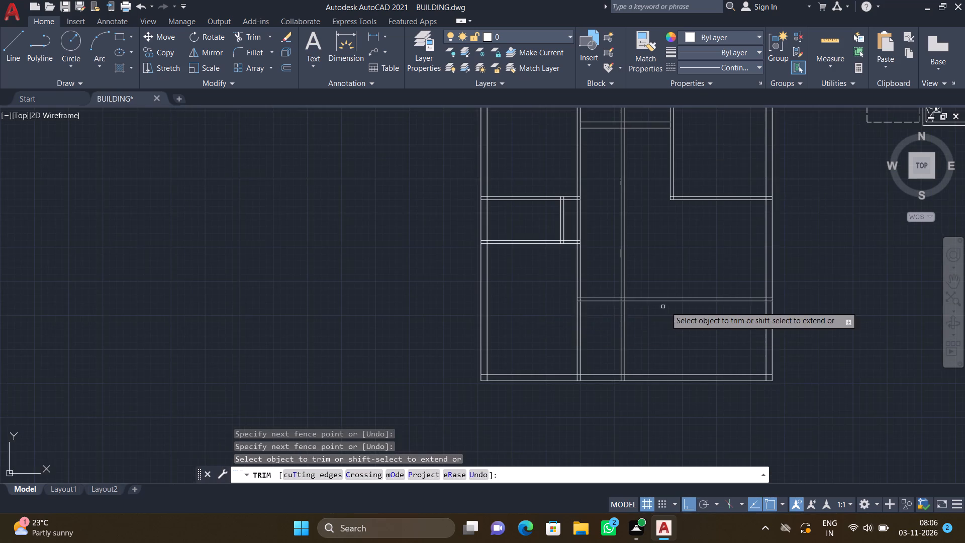
scroll(676, 301, "up", 3)
left_click_drag(636, 246, 635, 297)
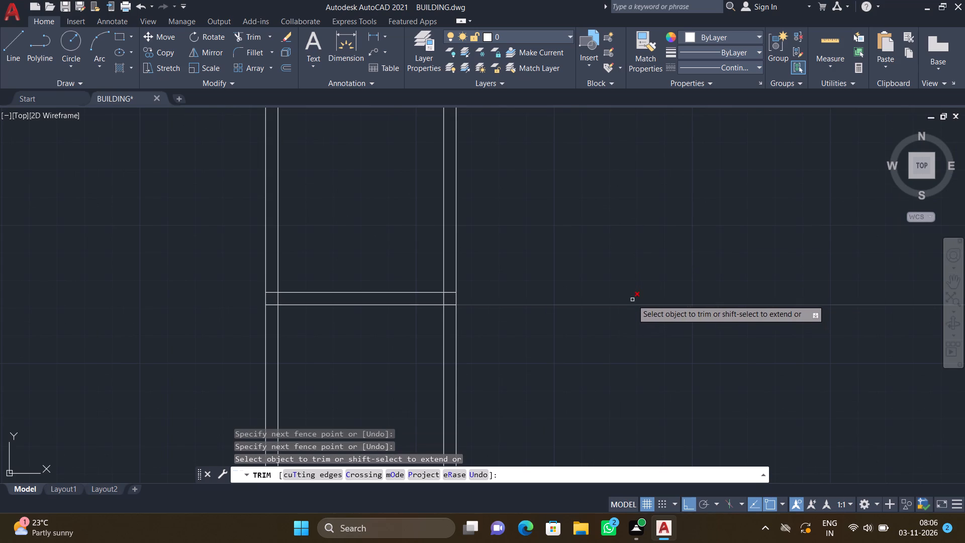
left_click_drag(631, 298, 633, 317)
scroll(633, 324, "down", 5)
Trim away the narrow bay's east partition north of the new cross wall.
scroll(616, 300, "up", 1)
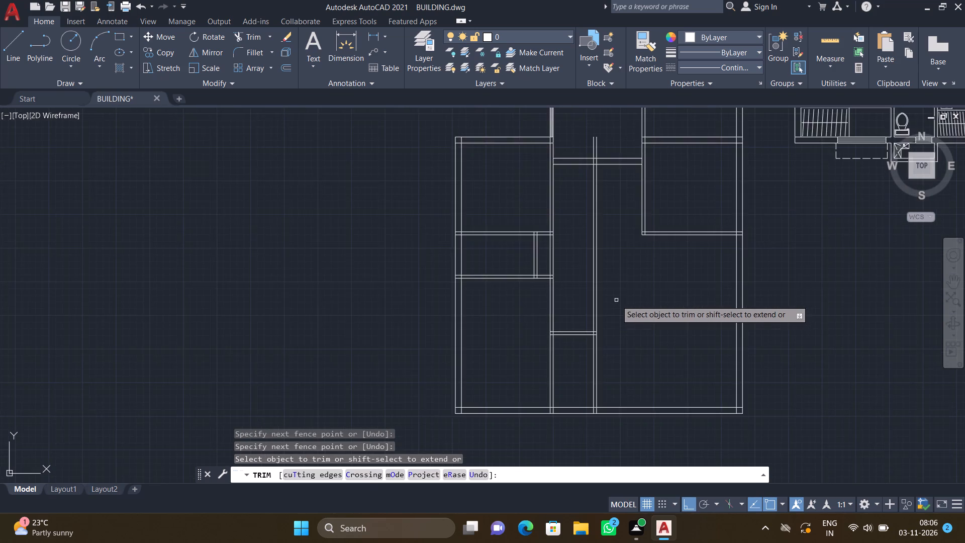
scroll(617, 300, "up", 1)
left_click_drag(571, 277, 591, 289)
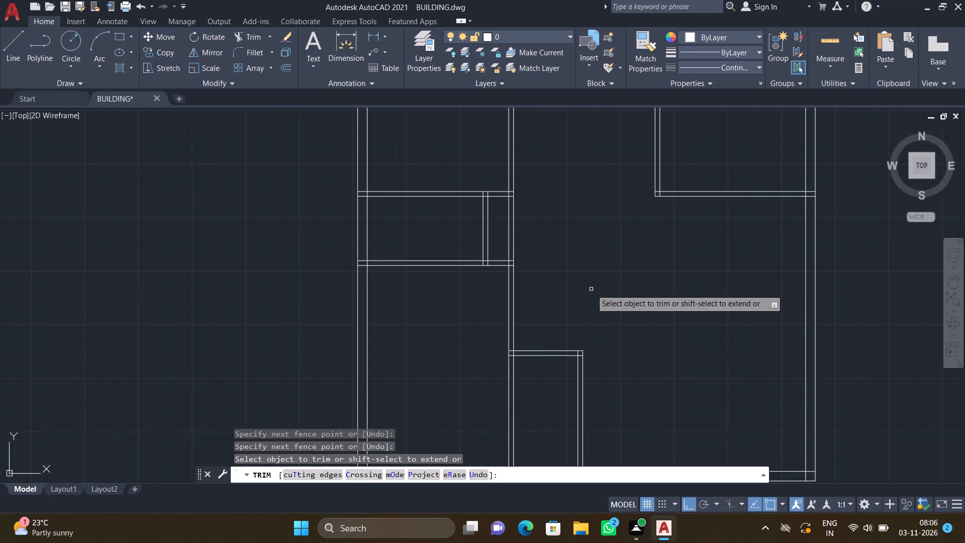
key("Return")
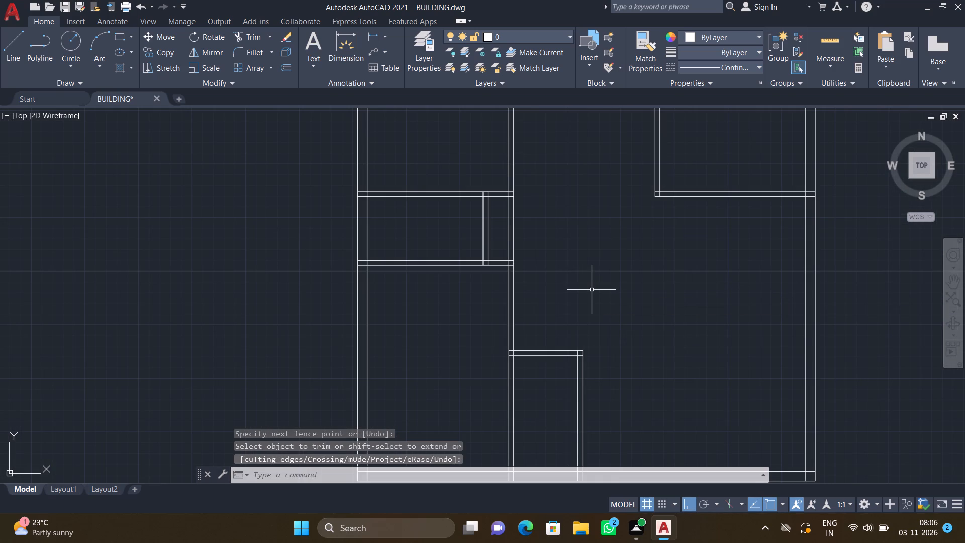
Offset the east line of the narrow bay's east partition 7'8" east.
scroll(591, 292, "down", 2)
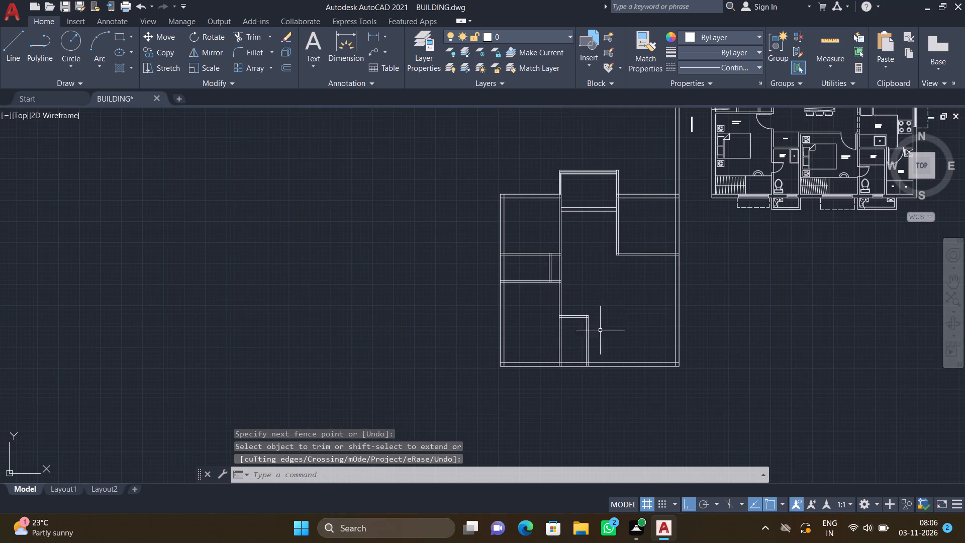
scroll(600, 351, "up", 2)
key("o")
key("Return")
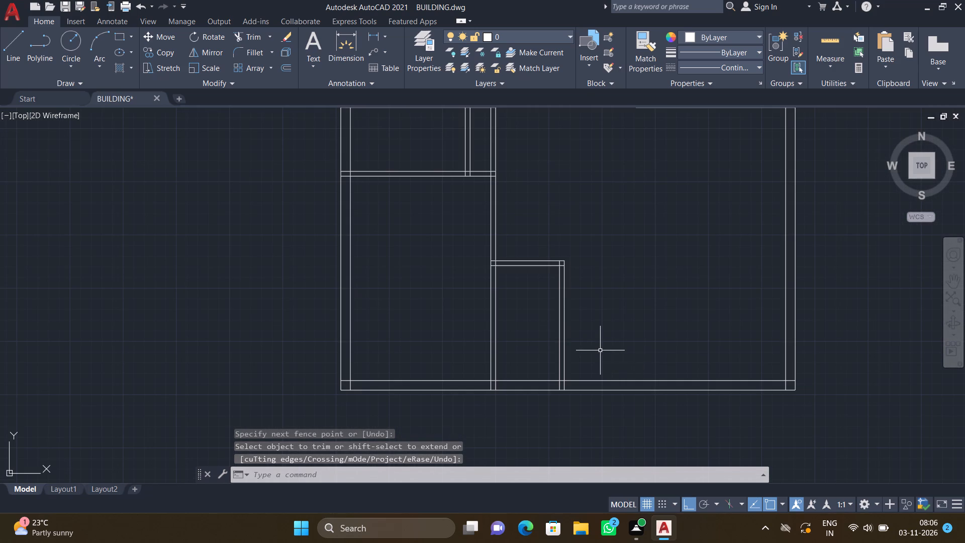
type("7'")
key("8")
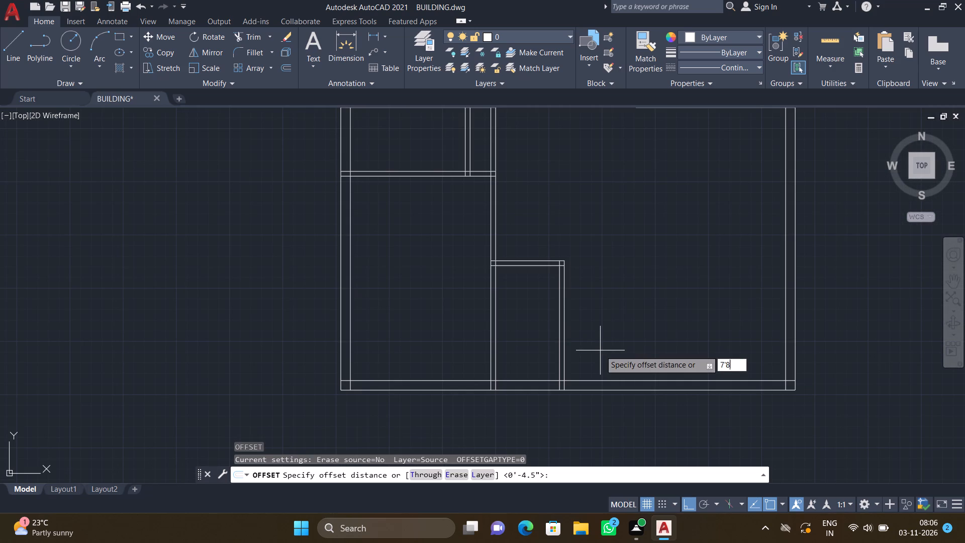
key("shift+quotedbl")
key("Return")
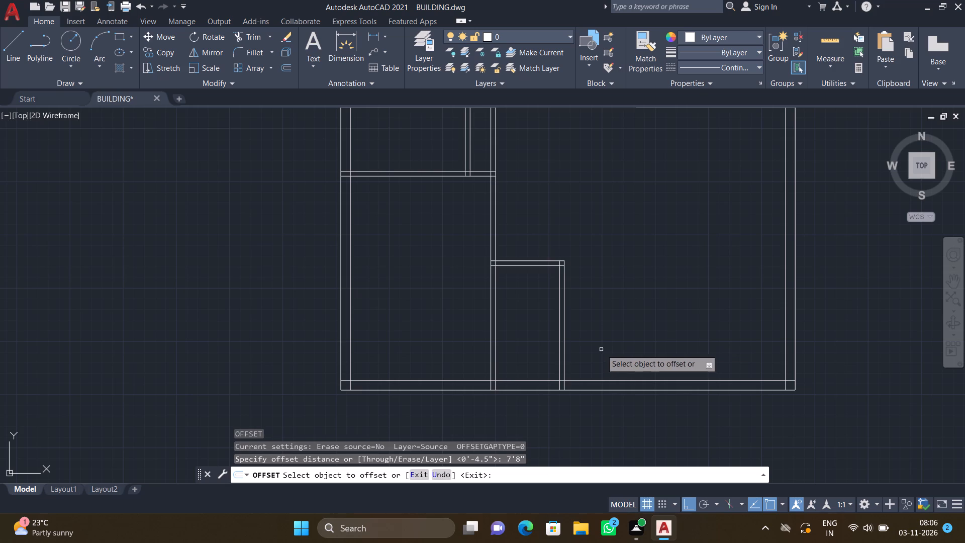
left_click(565, 357)
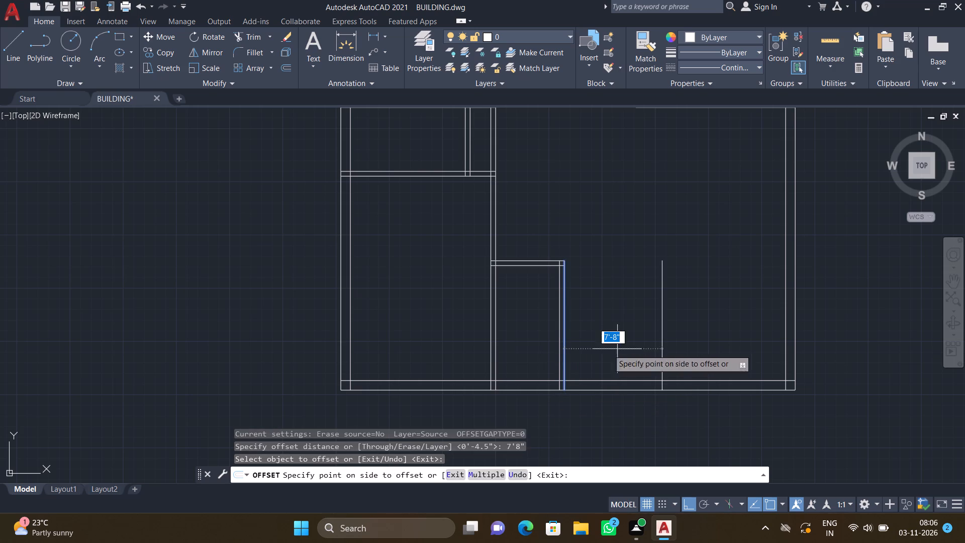
left_click(696, 346)
key("Return")
Offset the new vertical line 4.5" east to form a partition.
key("o")
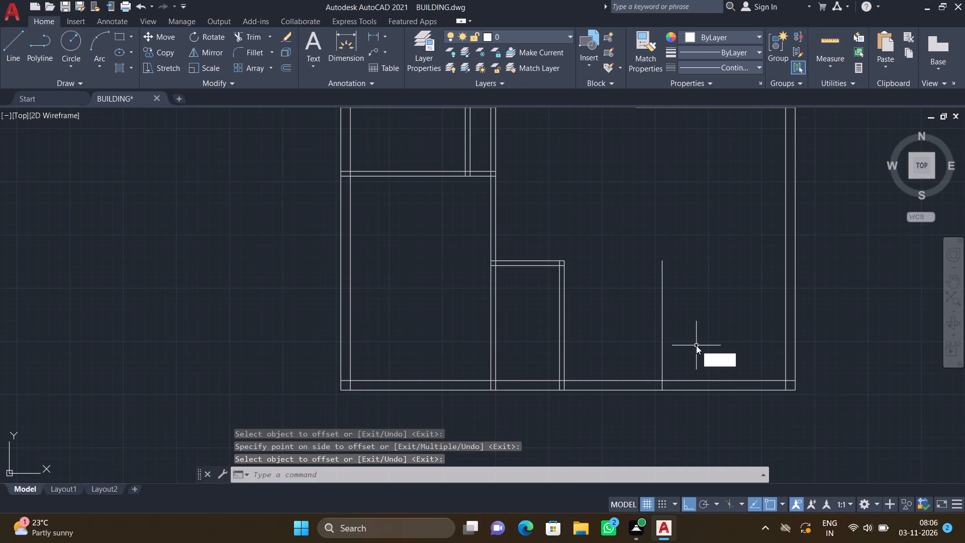
key("Return")
type("4.5\"")
key("Return")
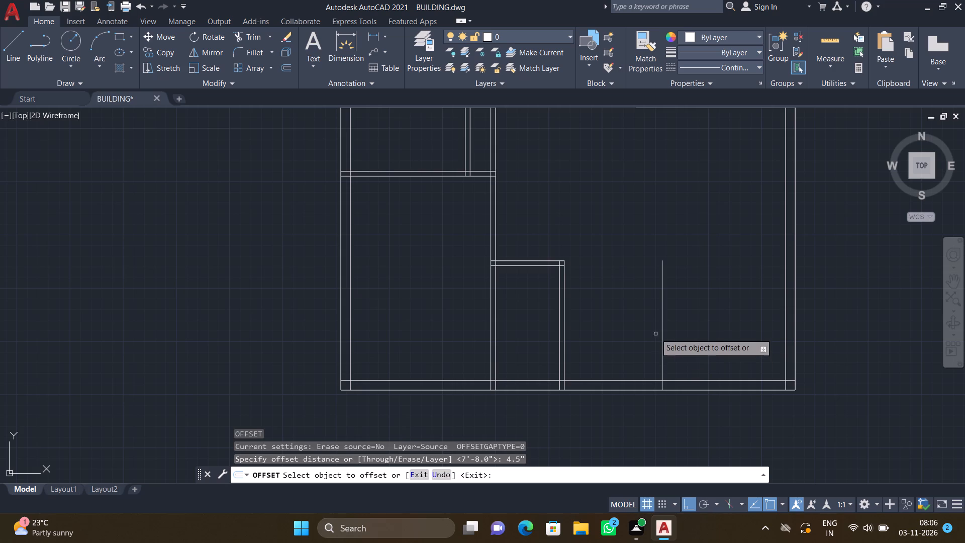
left_click(662, 334)
left_click(689, 335)
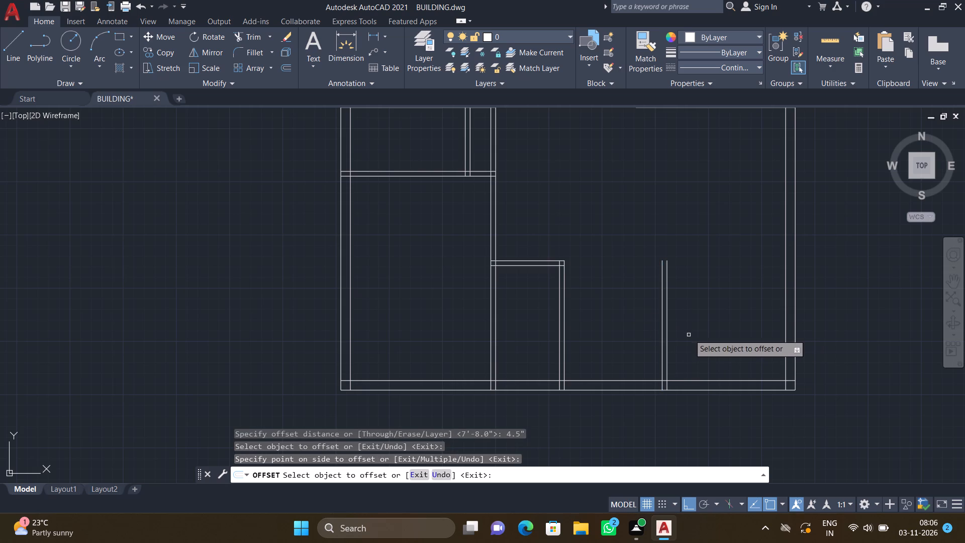
key("Return")
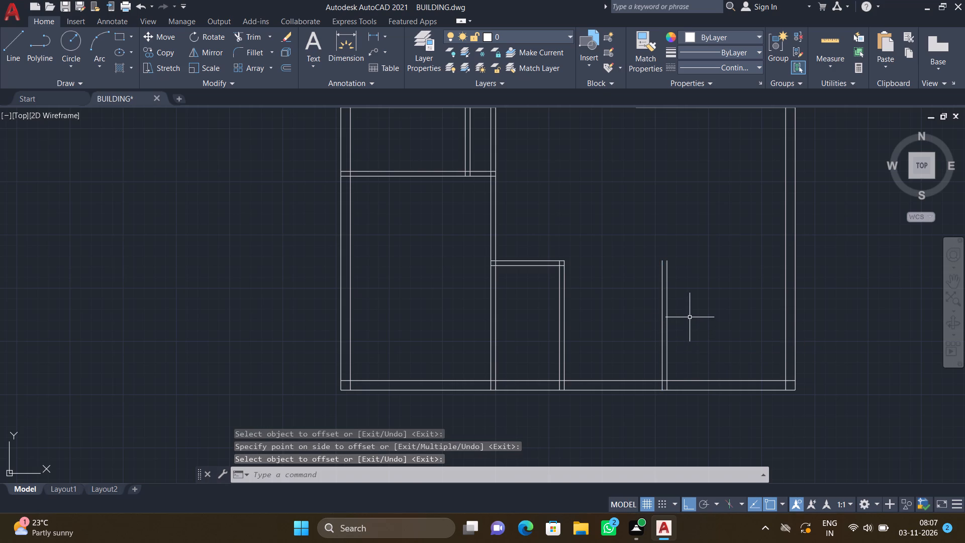
Offset the south line of the east room's cross wall 11' south.
scroll(688, 309, "down", 2)
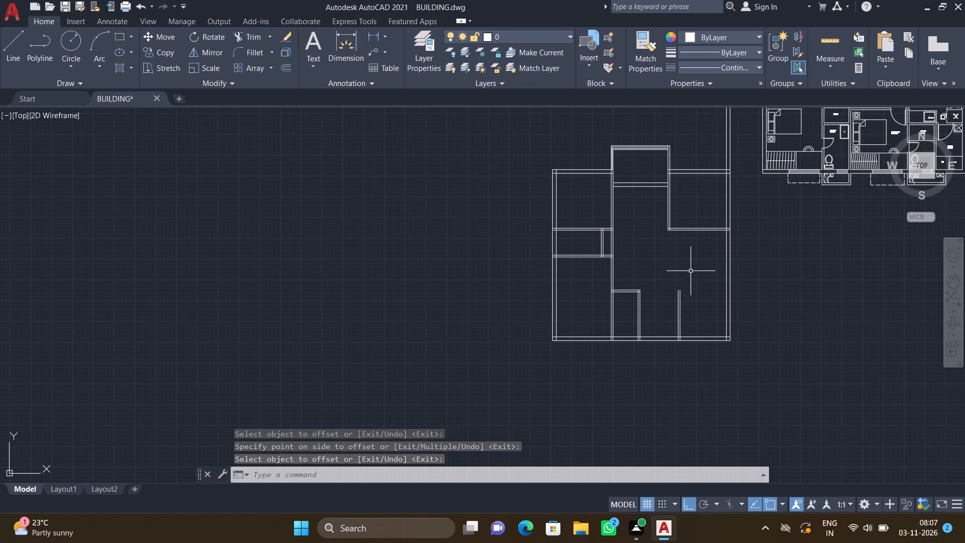
scroll(688, 250, "up", 2)
key("o")
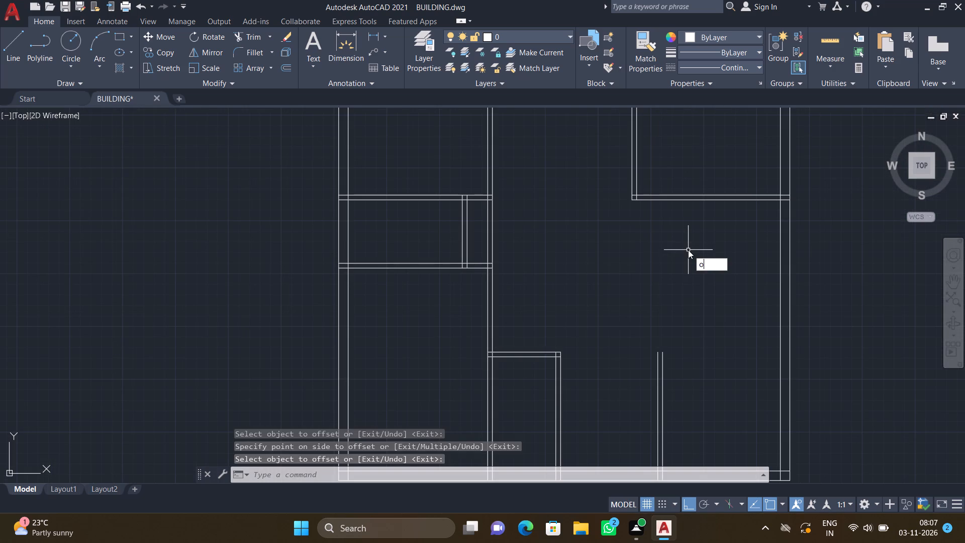
key("Return")
type("11'")
key("Return")
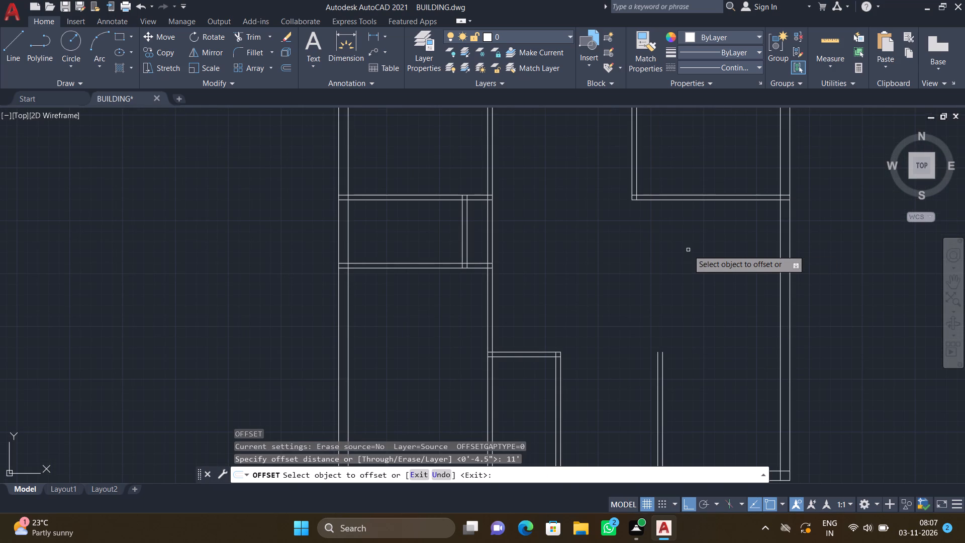
left_click(688, 200)
left_click(686, 313)
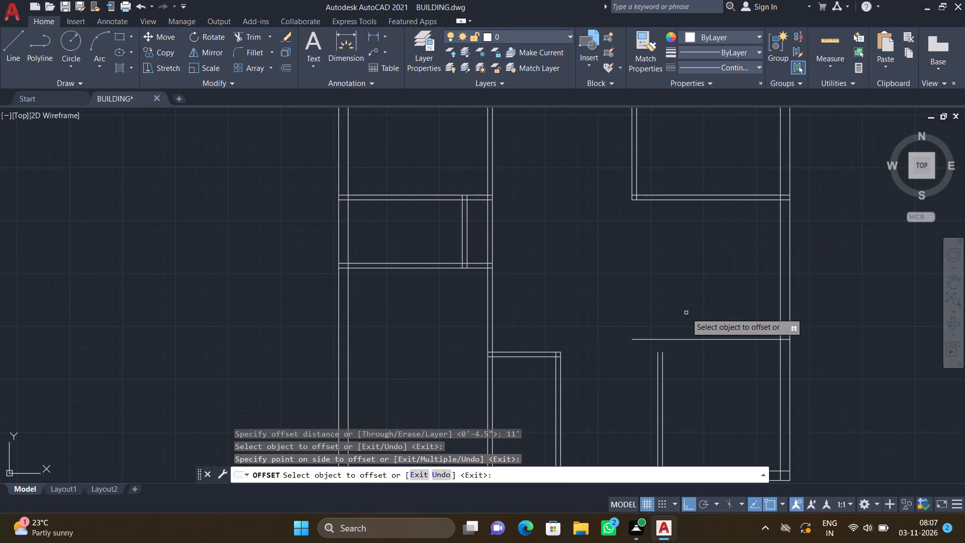
key("Return")
Offset the new horizontal line in the east area 4.5" south to form a second cross wall.
key("o")
key("Return")
type("4.5\"")
key("Return")
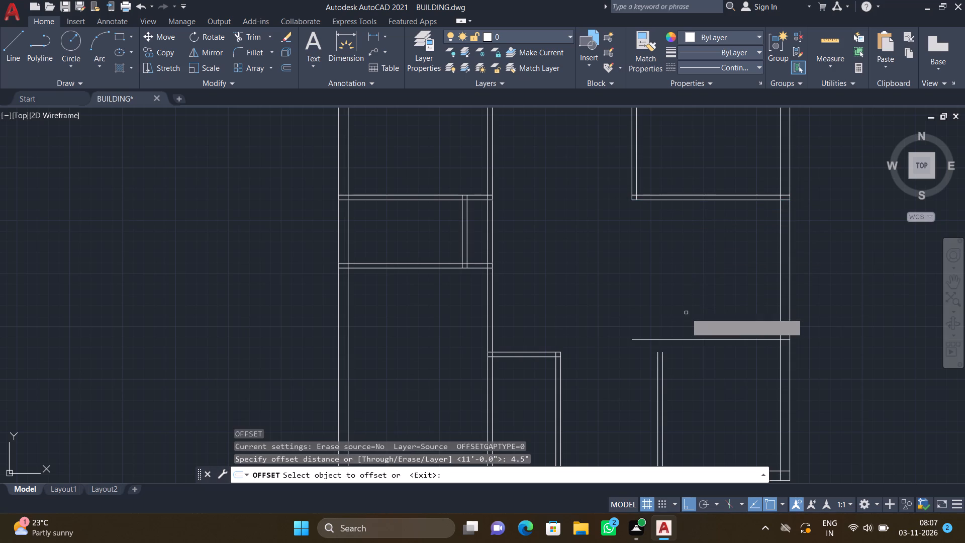
left_click(695, 338)
left_click(695, 361)
key("Return")
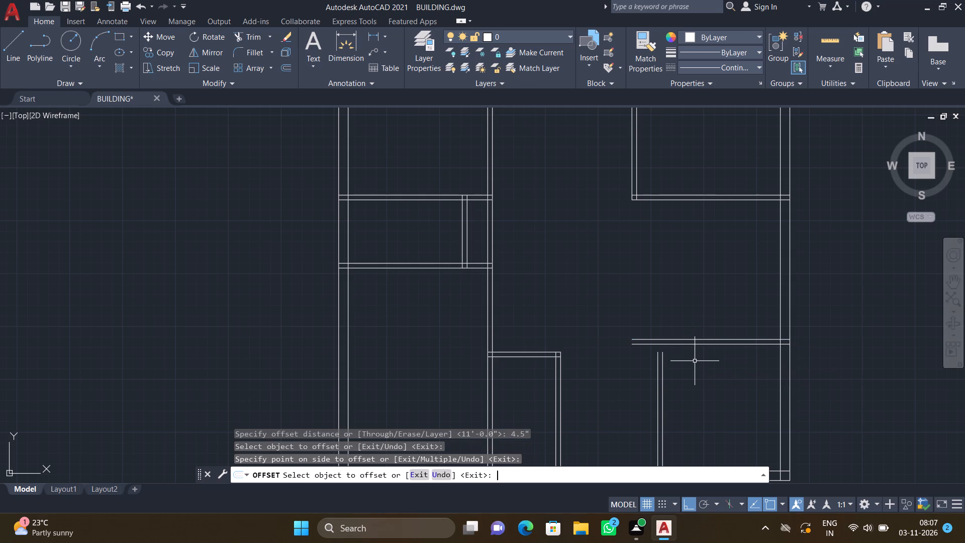
Extend both lines of the new vertical partition north to the upper line of the new east cross wall.
type("ex")
key("Return")
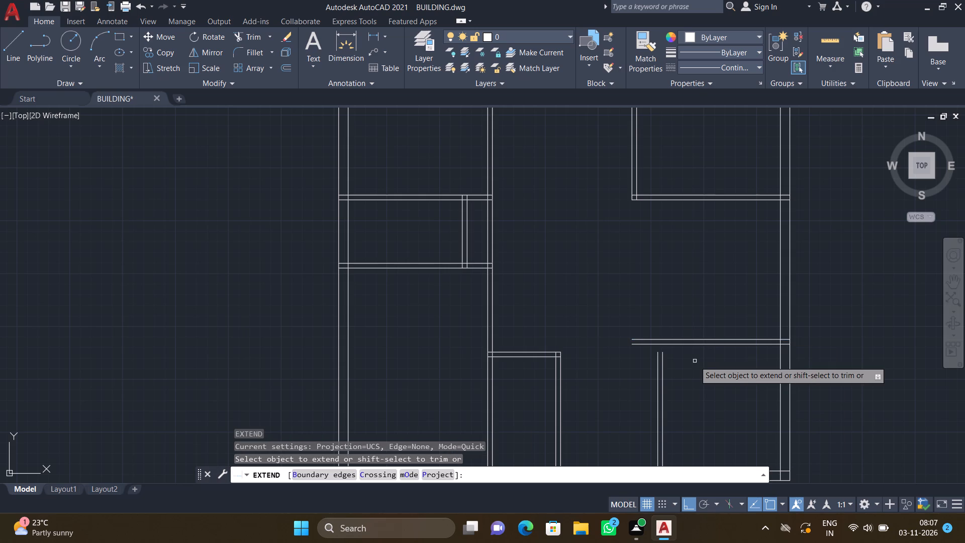
left_click(658, 372)
left_click(657, 364)
left_click(663, 368)
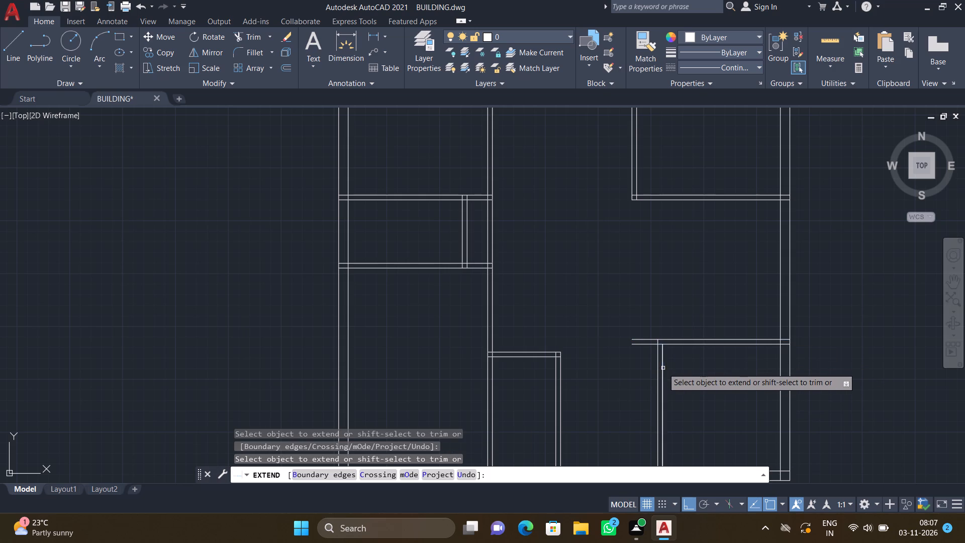
left_click(662, 360)
key("Return")
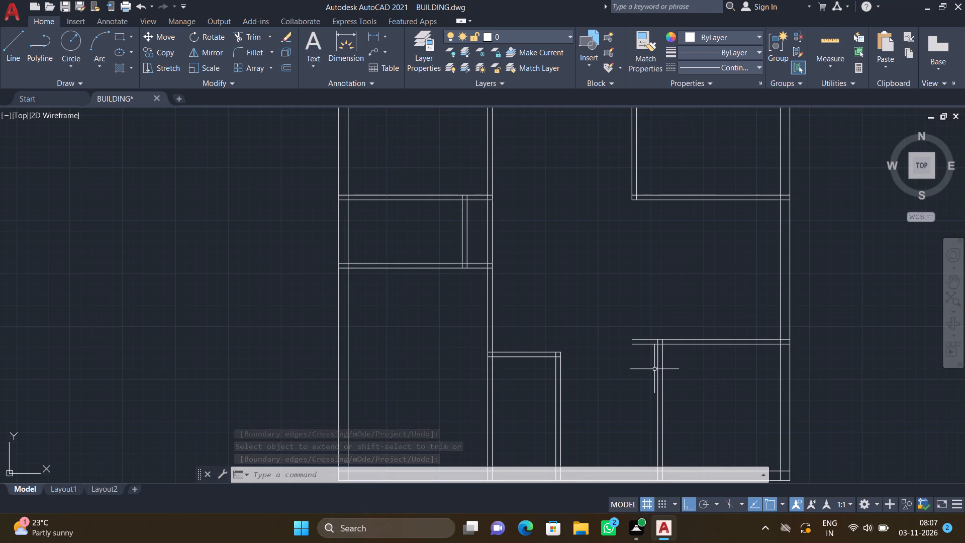
Extend both lines of the new east cross wall west to the west bay's partition.
scroll(654, 369, "down", 1)
scroll(651, 361, "up", 2)
key("e")
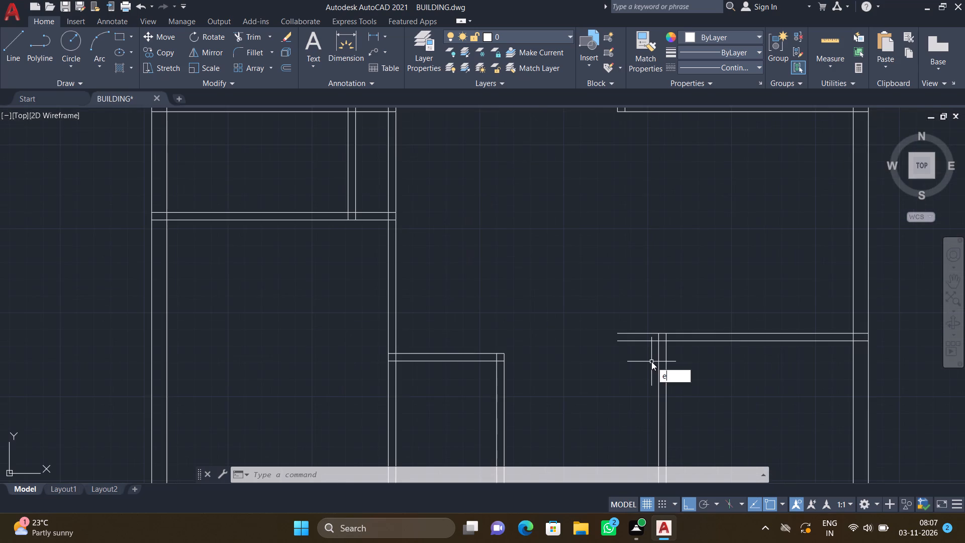
key("x")
key("Return")
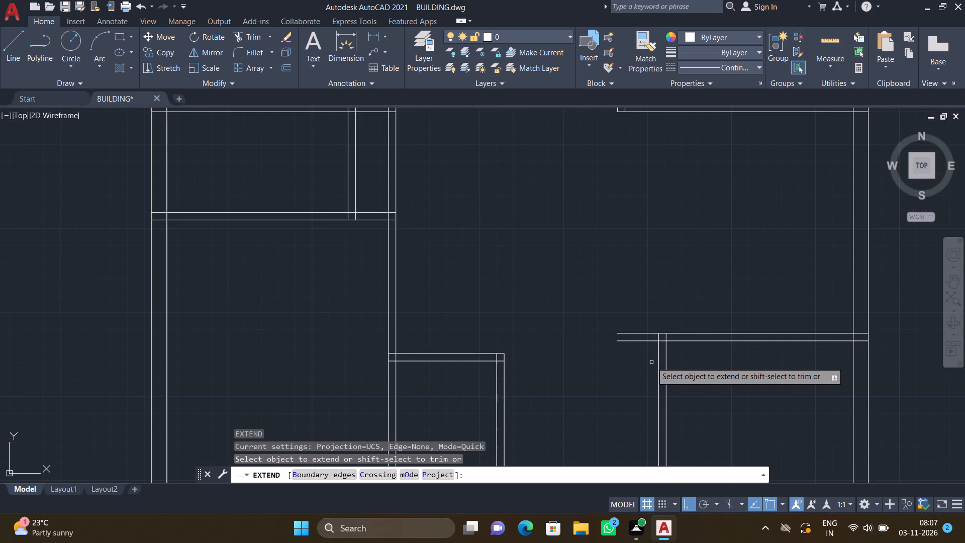
left_click(637, 339)
left_click(637, 332)
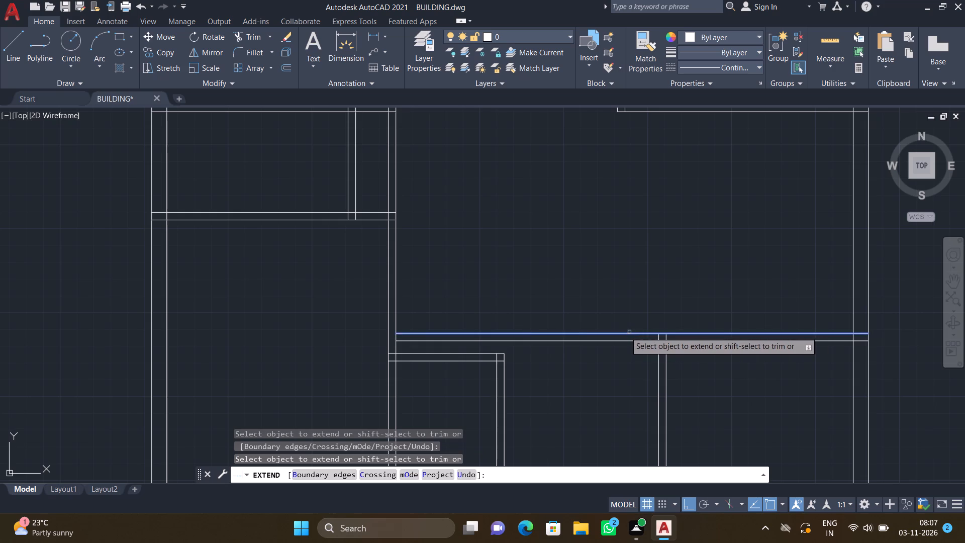
Extend both lines of the new east cross wall across to the far west line of the west bay's partition.
left_click(523, 333)
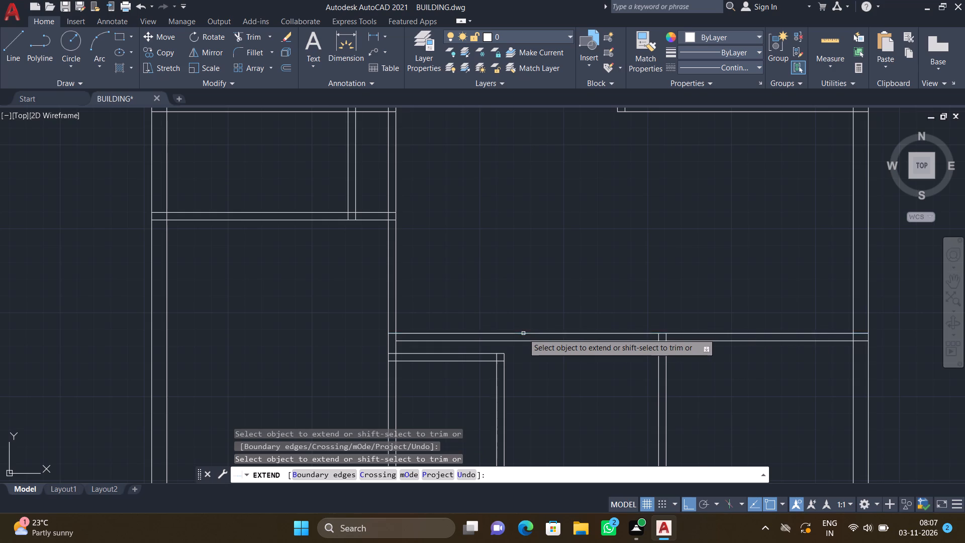
left_click(522, 341)
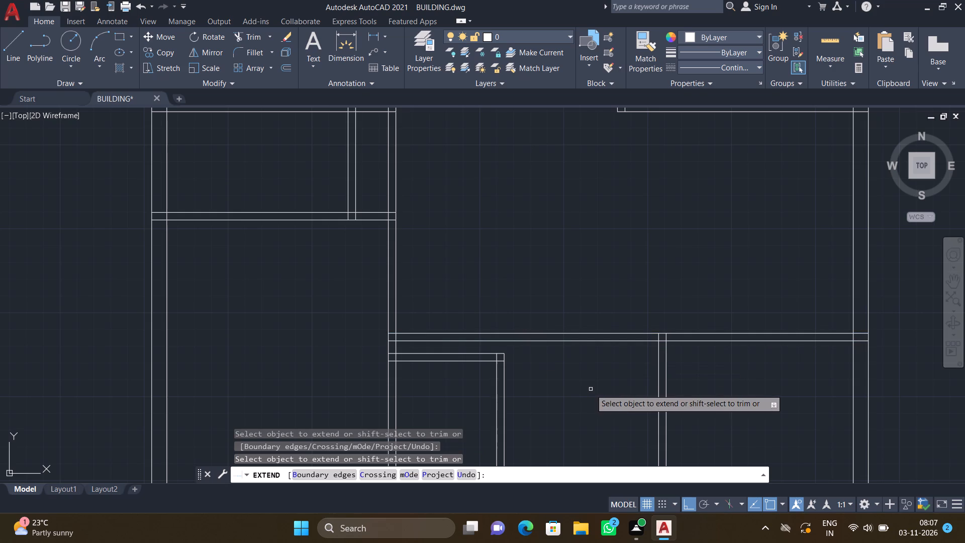
key("Return")
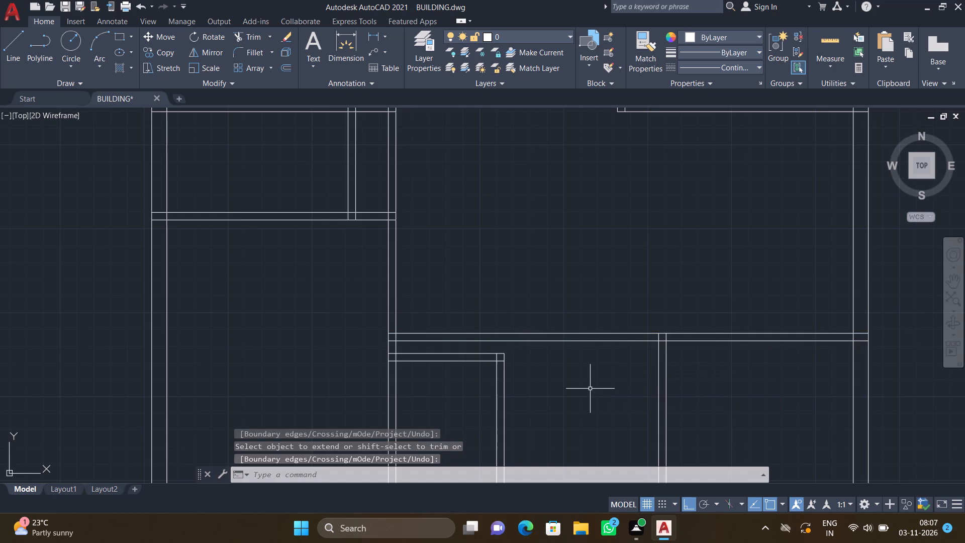
Extend both lines of the small south room's east partition north to the upper line of the east cross wall.
scroll(585, 381, "down", 4)
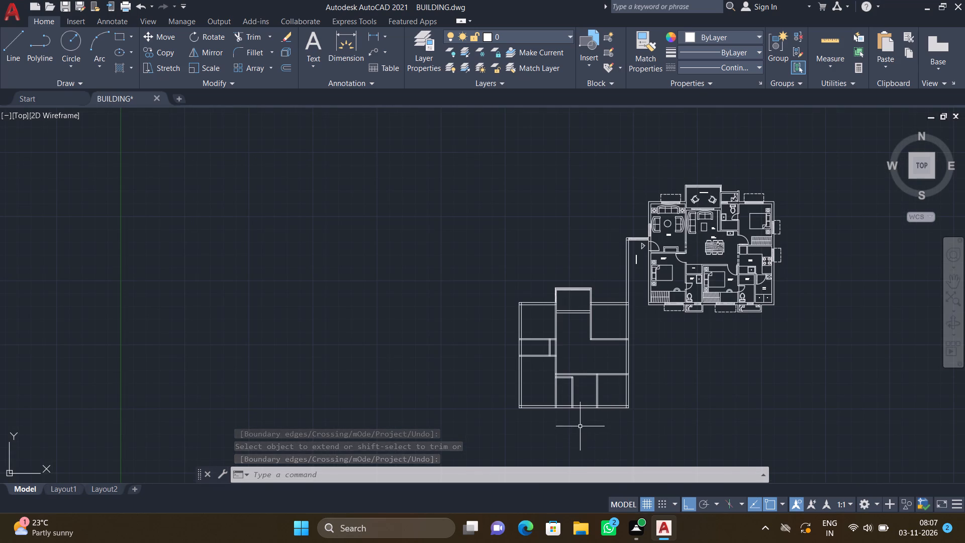
scroll(580, 426, "up", 2)
scroll(558, 303, "up", 2)
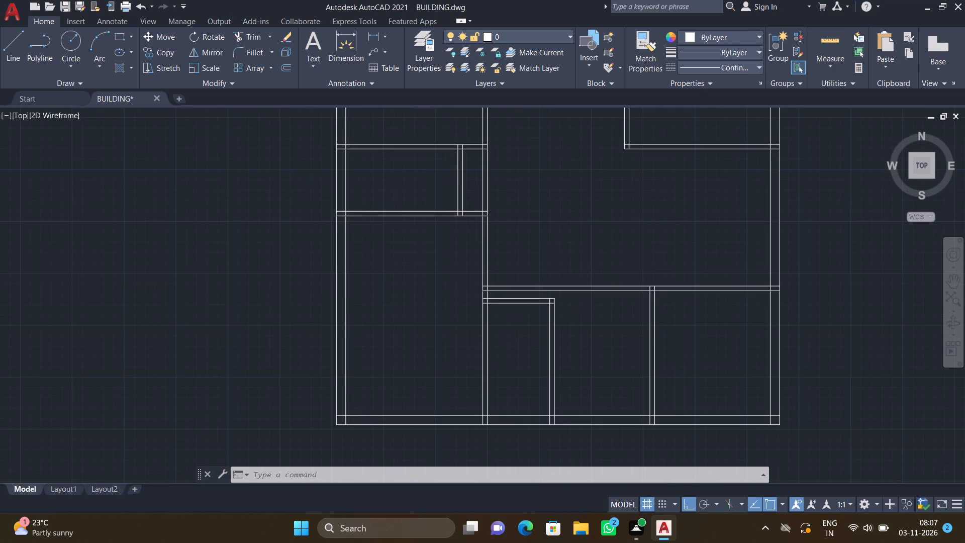
key("e")
key("x")
key("Return")
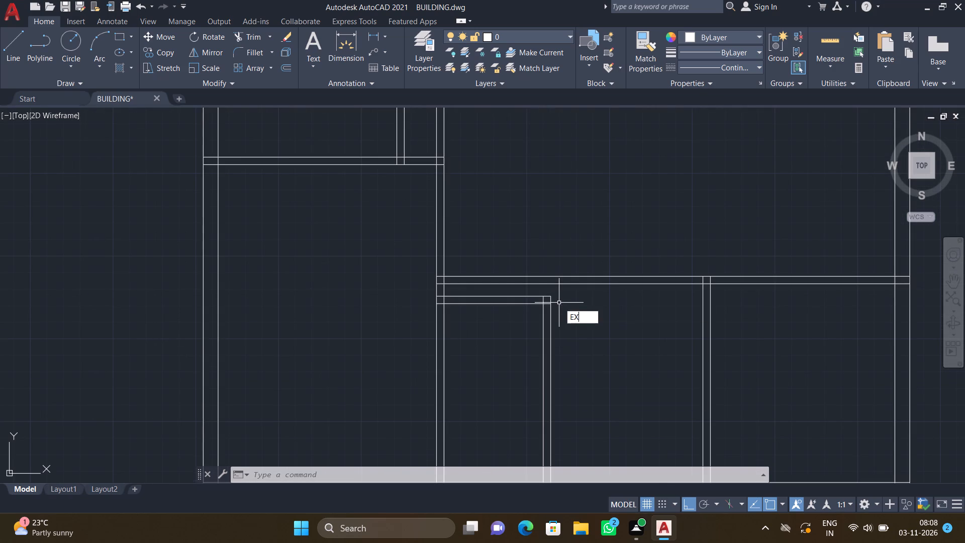
left_click(550, 313)
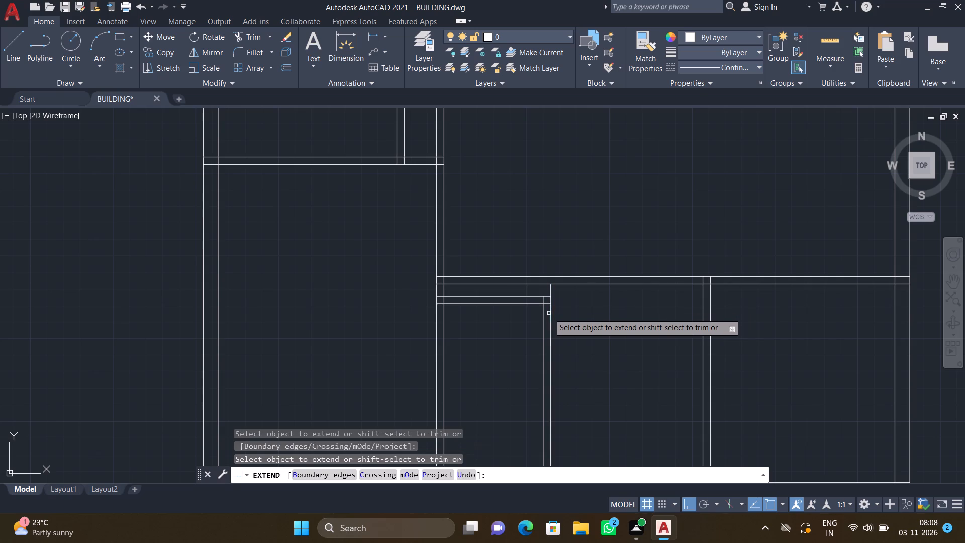
left_click(545, 318)
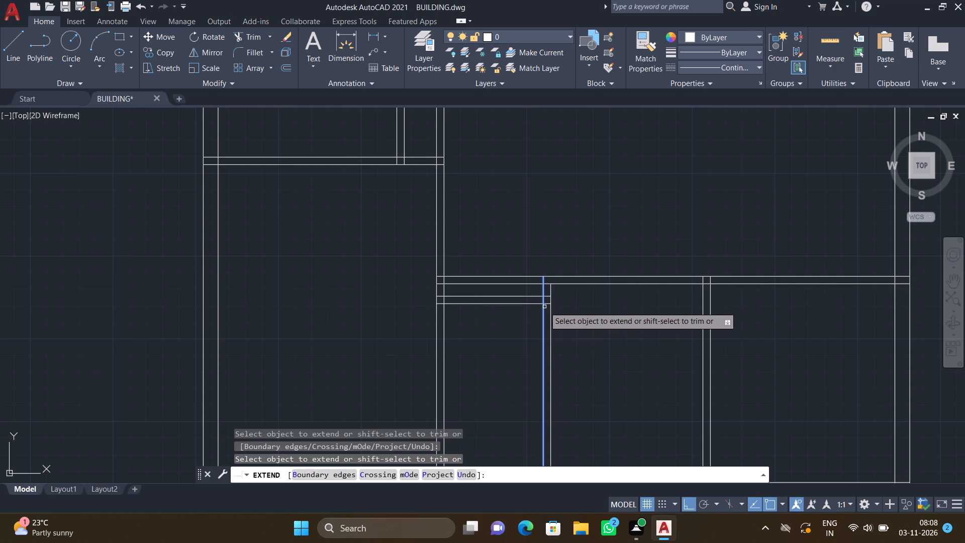
left_click(544, 307)
left_click(550, 308)
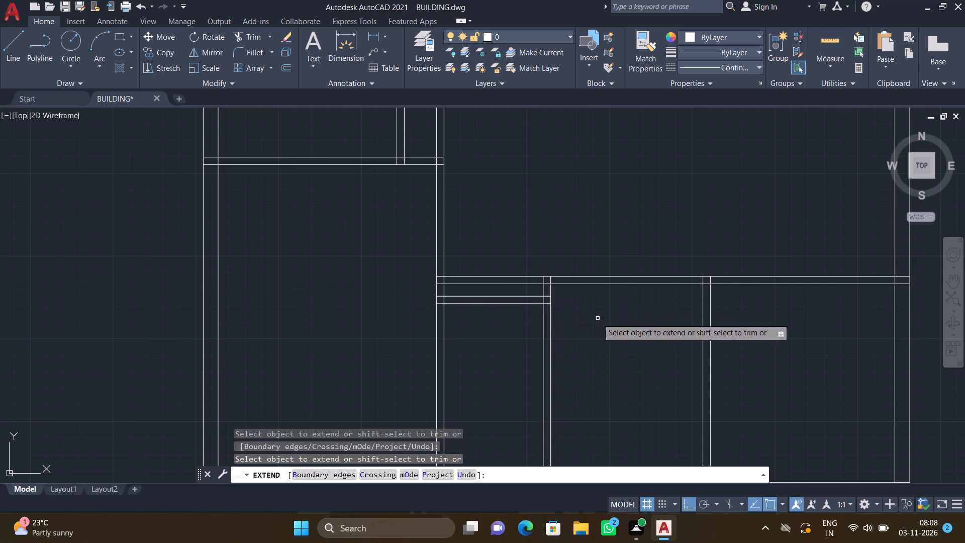
key("Return")
Draw a projection's outer outline from the partition's west line at the south wall: about 3'-11" south, 9'-5" east, back north to the wall.
scroll(591, 320, "down", 4)
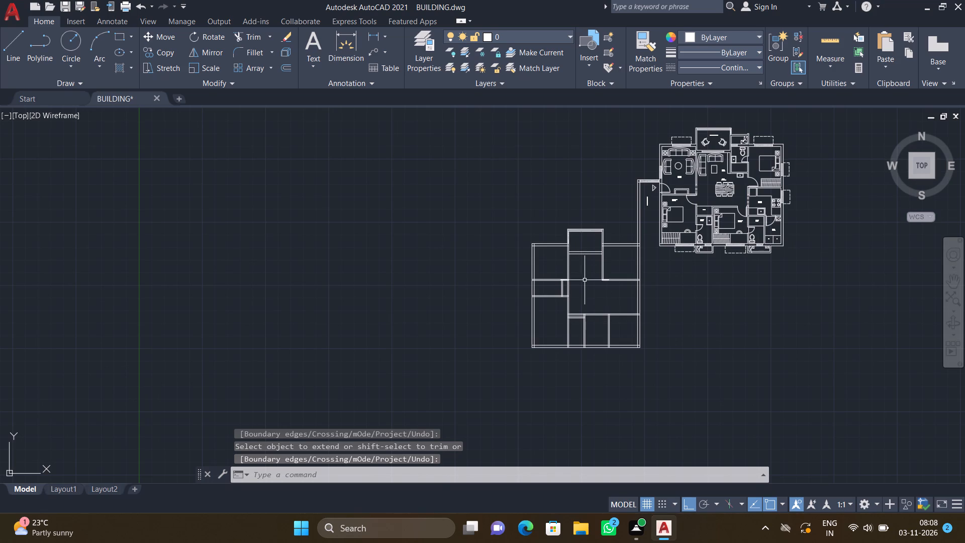
scroll(526, 291, "up", 2)
key("l")
key("Return")
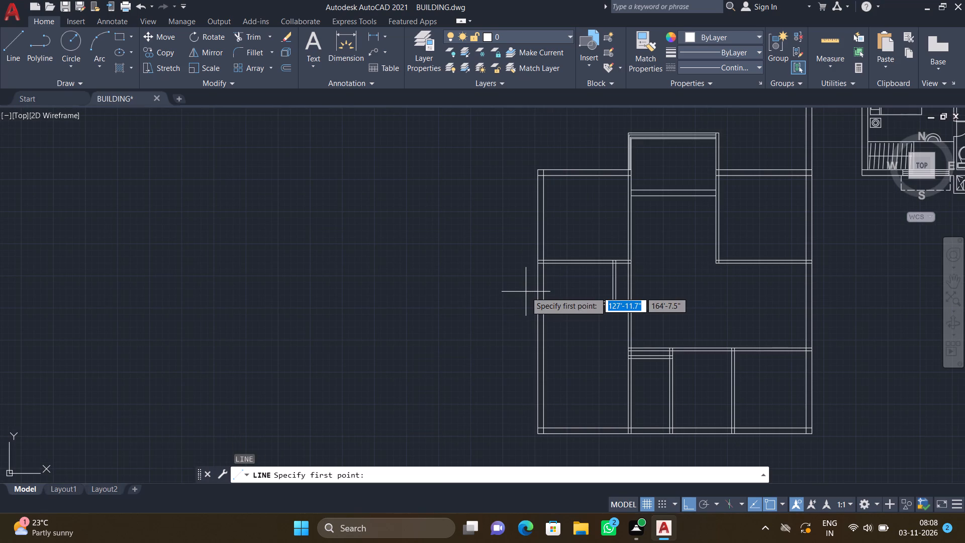
scroll(641, 455, "down", 3)
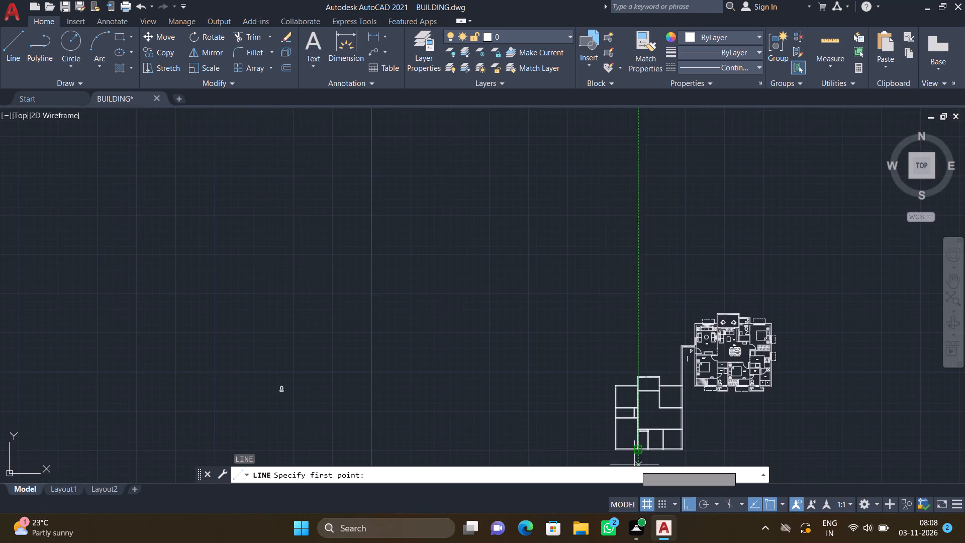
scroll(634, 465, "up", 5)
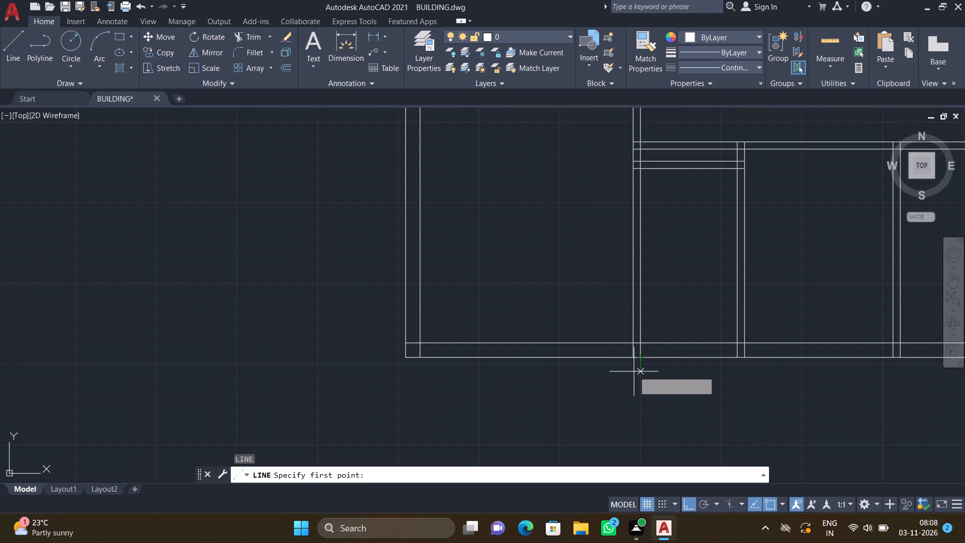
left_click_drag(631, 358, 633, 367)
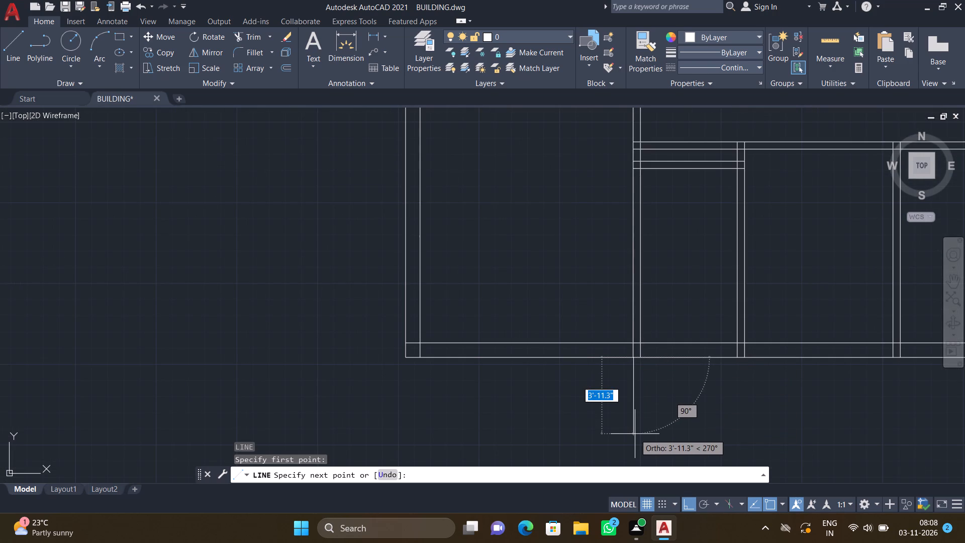
left_click(634, 433)
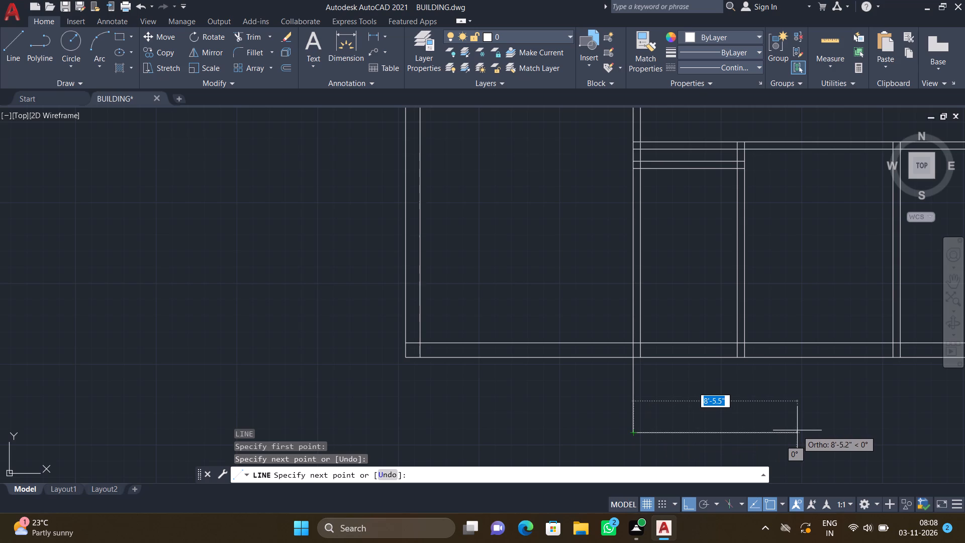
scroll(812, 429, "up", 1)
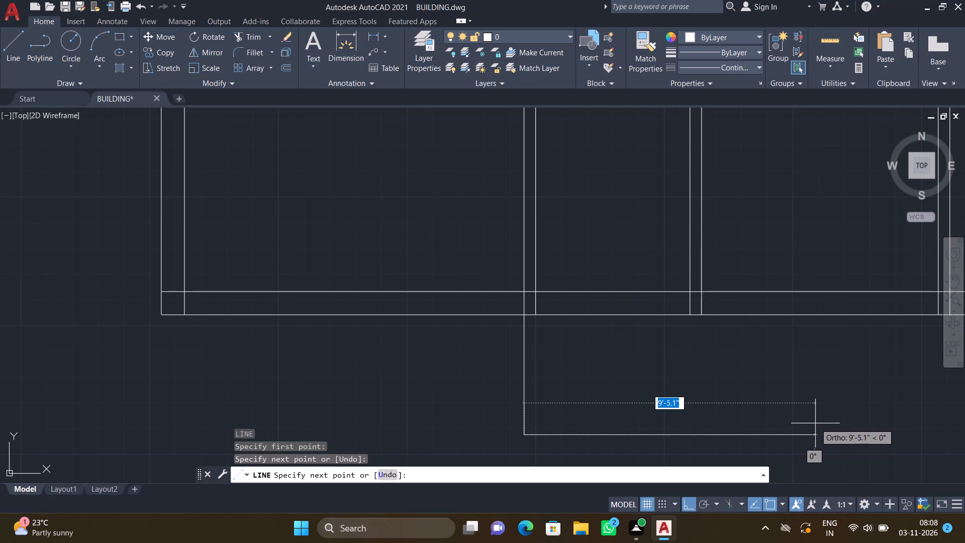
left_click(814, 422)
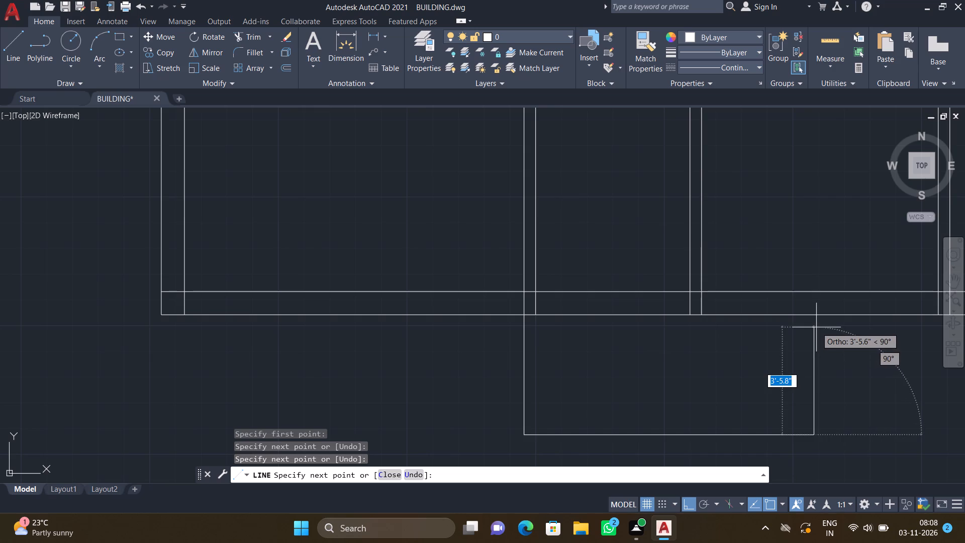
scroll(816, 327, "up", 2)
left_click(804, 298)
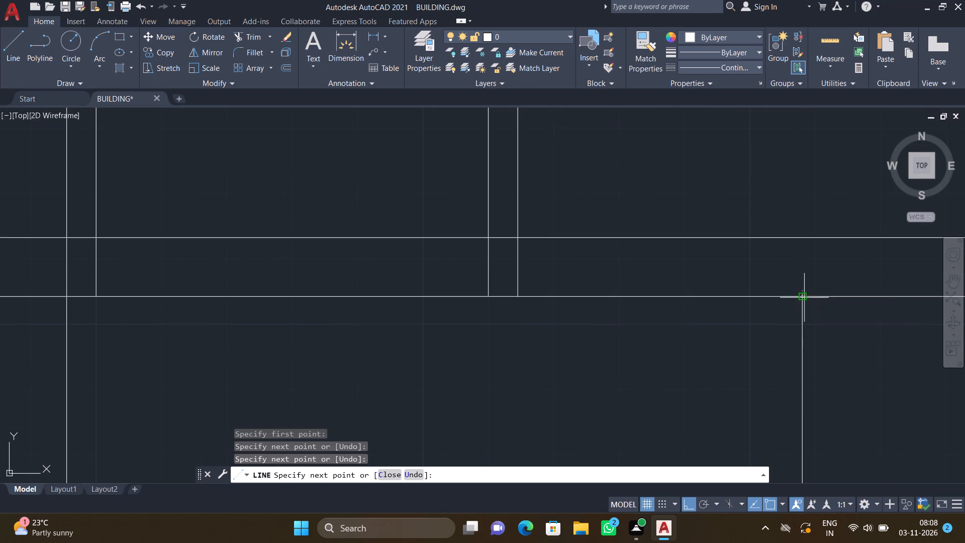
key("Return")
Draw the projection's inner outline from the partition's east line: about 3'-4" south, 8'-6" east, and back north to the south wall.
key("l")
key("Return")
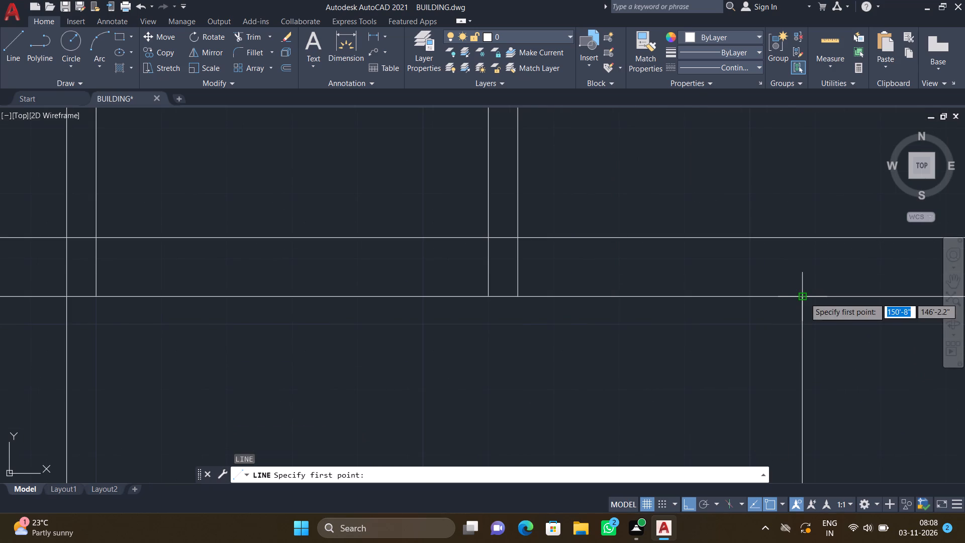
scroll(675, 314, "down", 3)
scroll(509, 347, "up", 1)
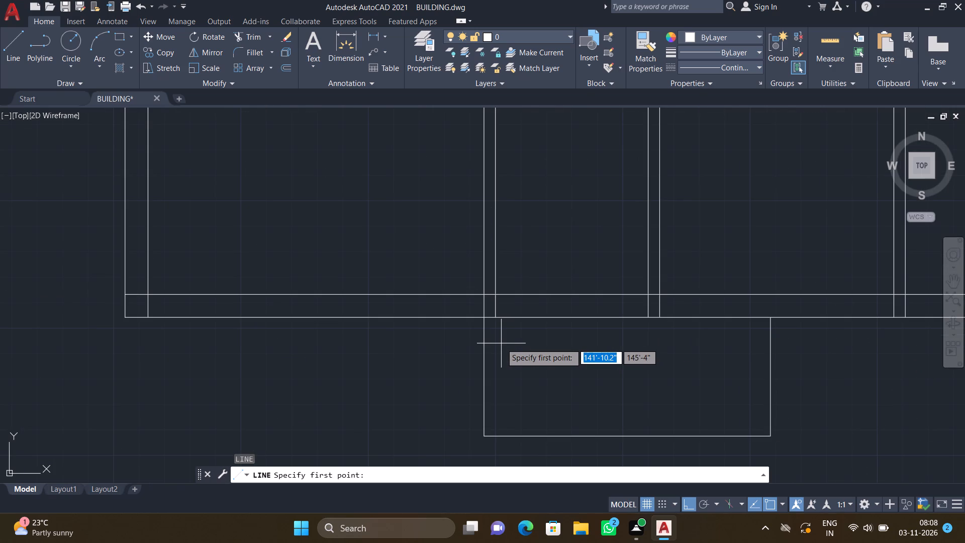
scroll(493, 322, "up", 2)
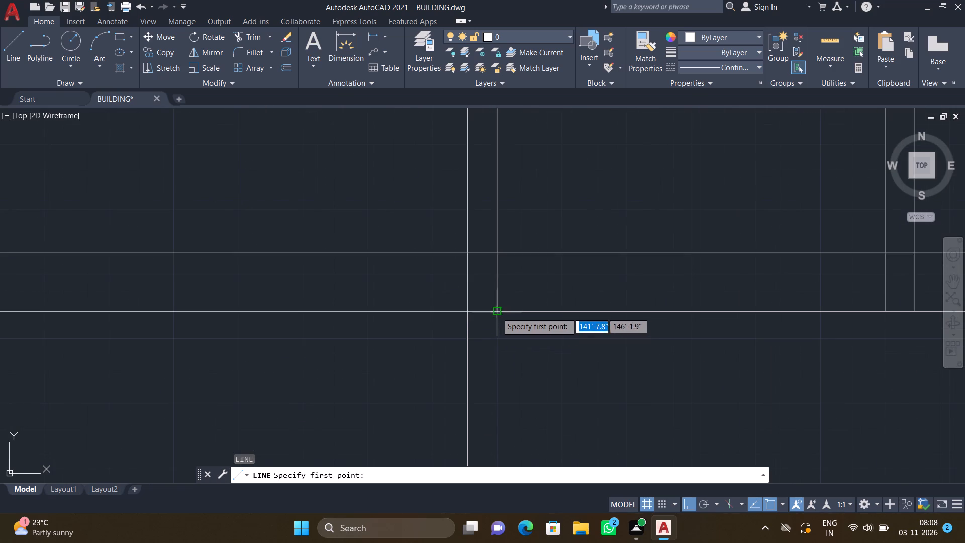
left_click_drag(497, 309, 499, 316)
scroll(507, 369, "down", 5)
scroll(508, 392, "up", 3)
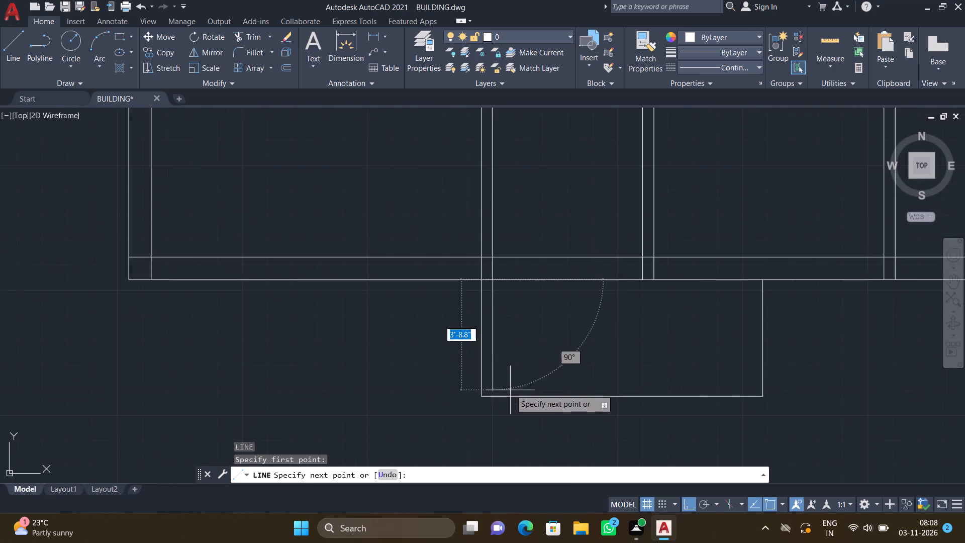
scroll(512, 387, "up", 1)
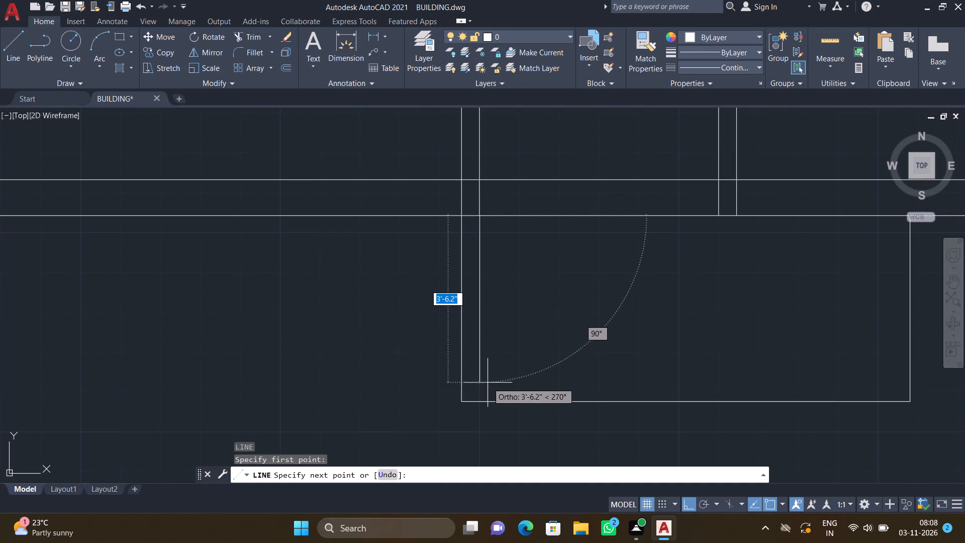
left_click_drag(485, 376, 498, 378)
scroll(681, 377, "down", 3)
scroll(726, 375, "up", 4)
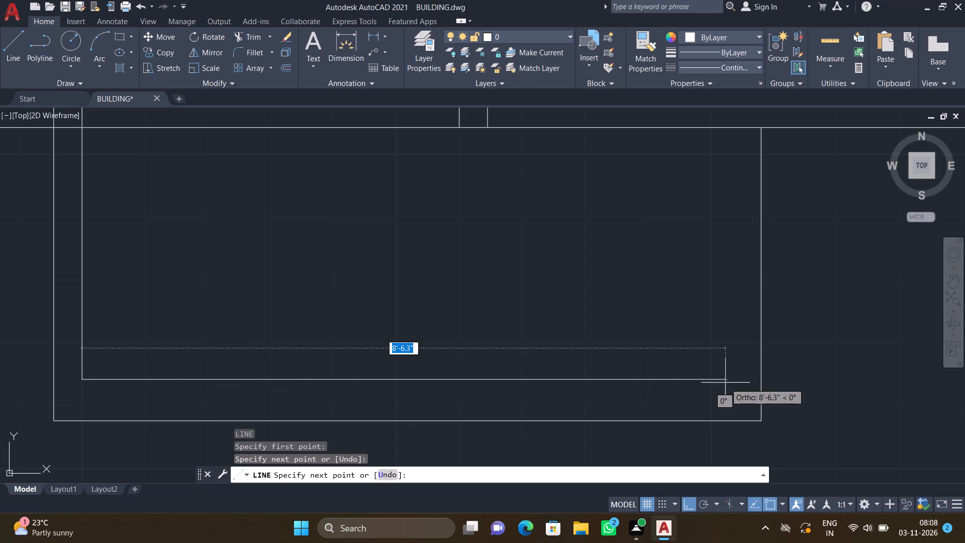
left_click(725, 383)
scroll(734, 282, "down", 2)
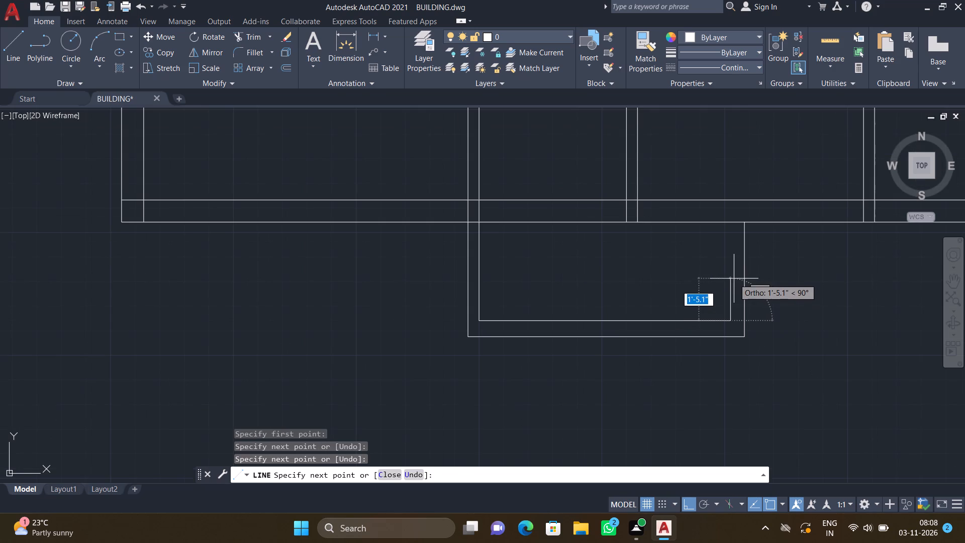
scroll(725, 233, "up", 1)
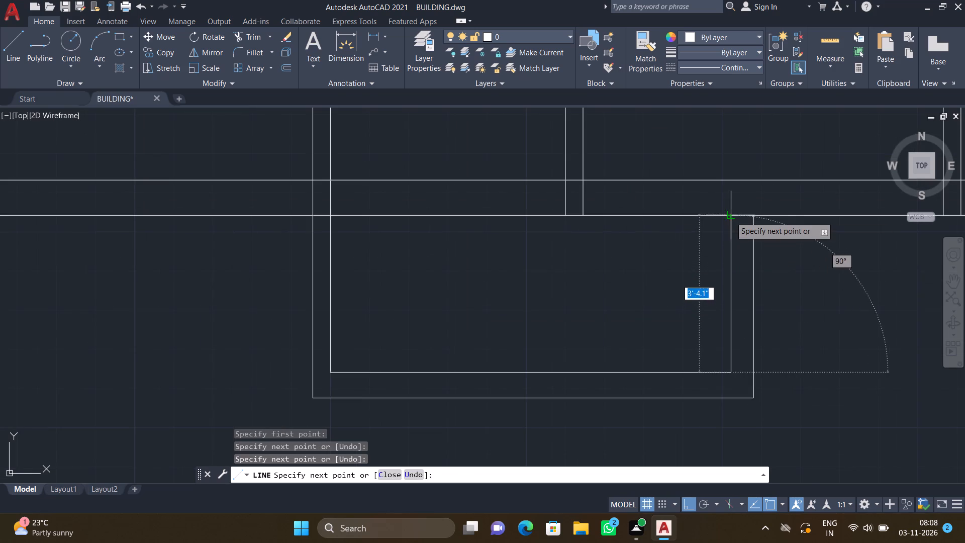
scroll(731, 217, "up", 3)
left_click(720, 211)
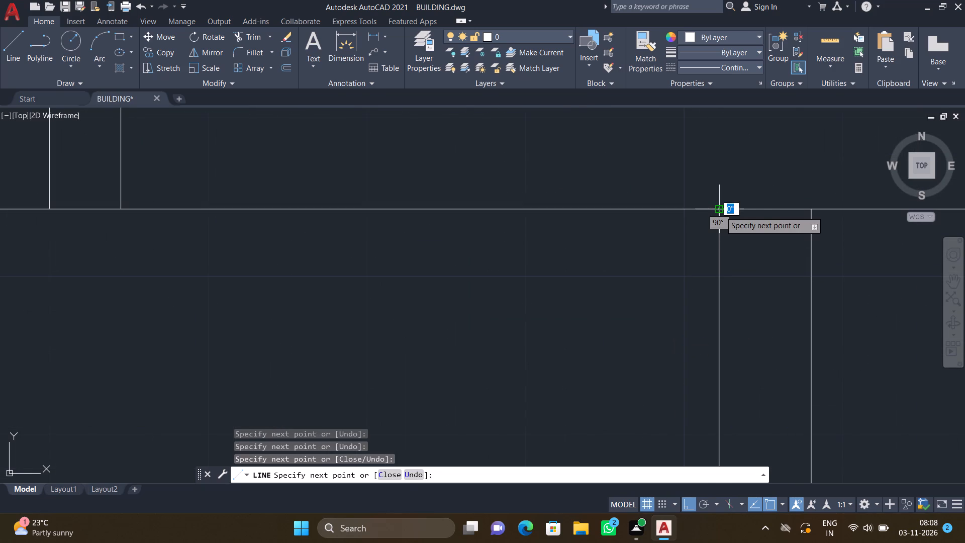
key("Return")
Draw a stepped line inside the south projection: about 1'-11" north from its inner south line, 1'-6" east, and north to the wall.
scroll(688, 228, "down", 4)
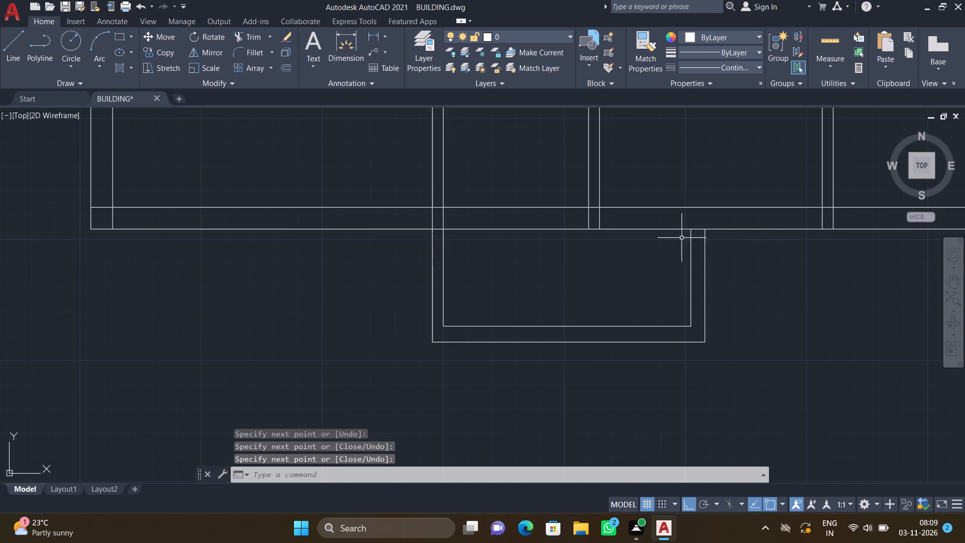
key("l")
key("Return")
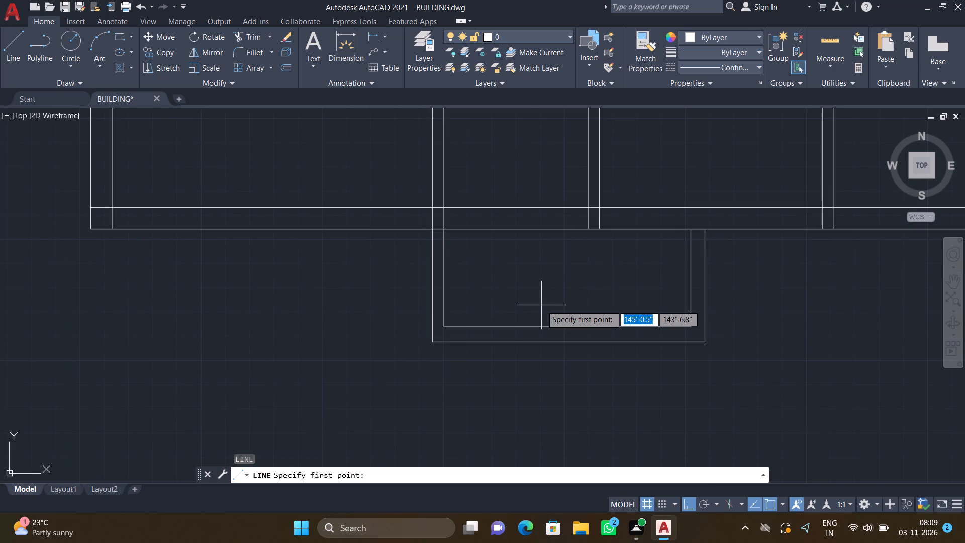
scroll(477, 321, "up", 2)
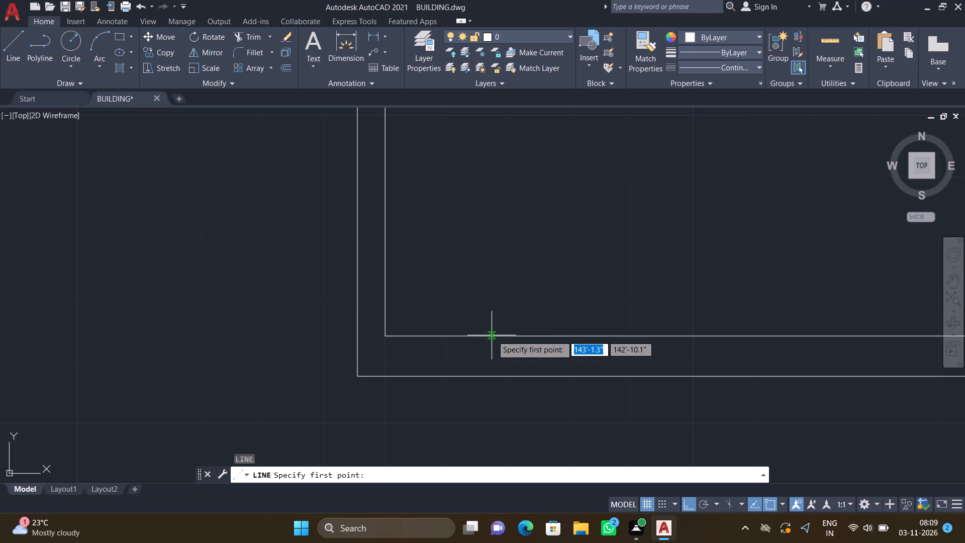
left_click(498, 337)
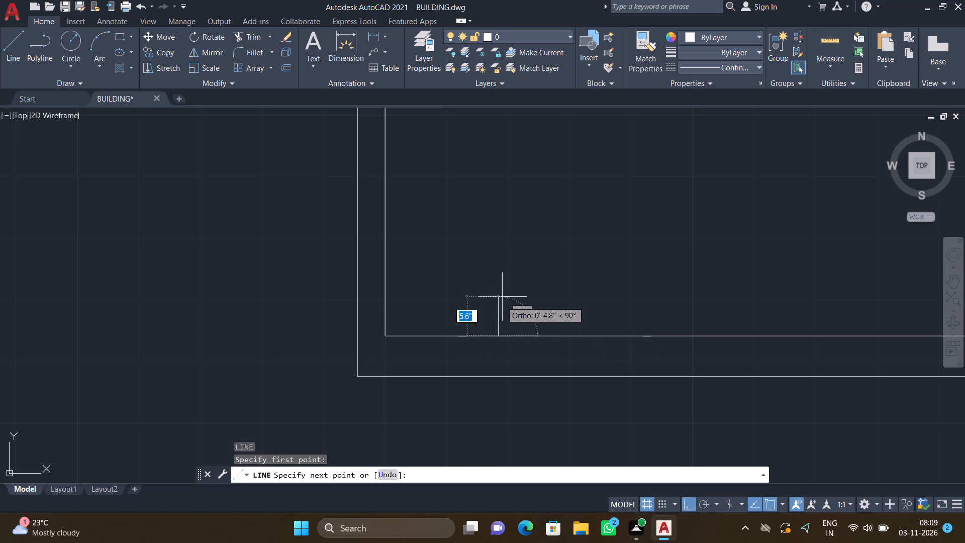
scroll(507, 266, "down", 3)
scroll(508, 242, "up", 2)
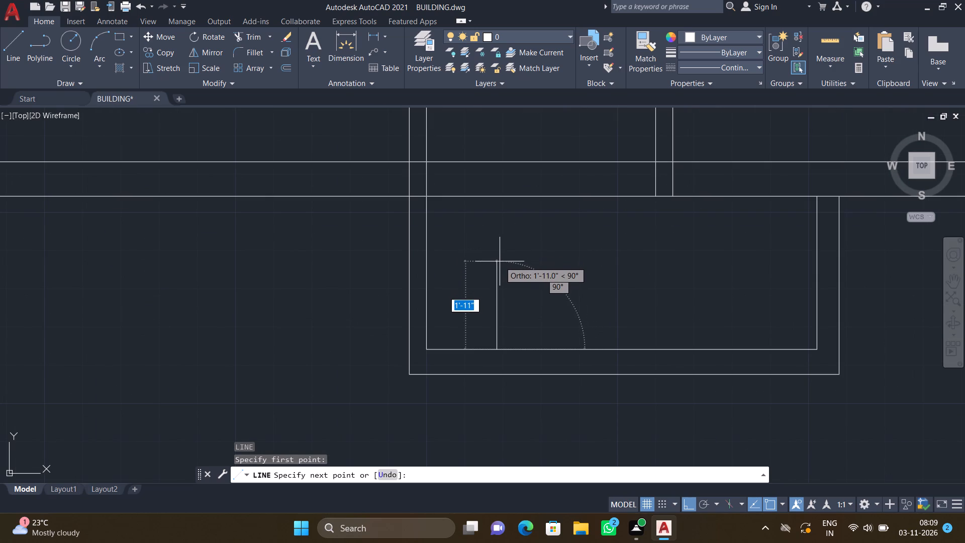
left_click_drag(499, 260, 504, 263)
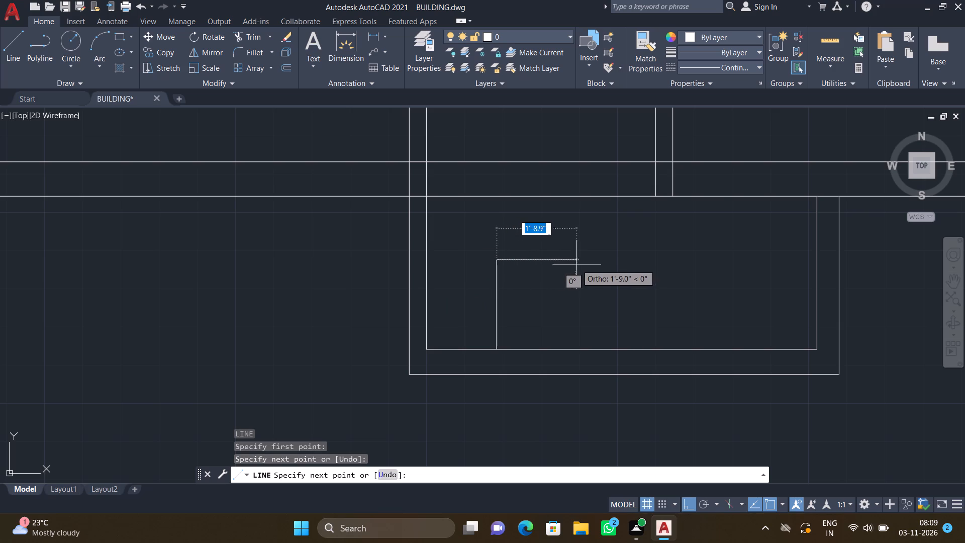
scroll(564, 257, "up", 2)
scroll(564, 257, "down", 2)
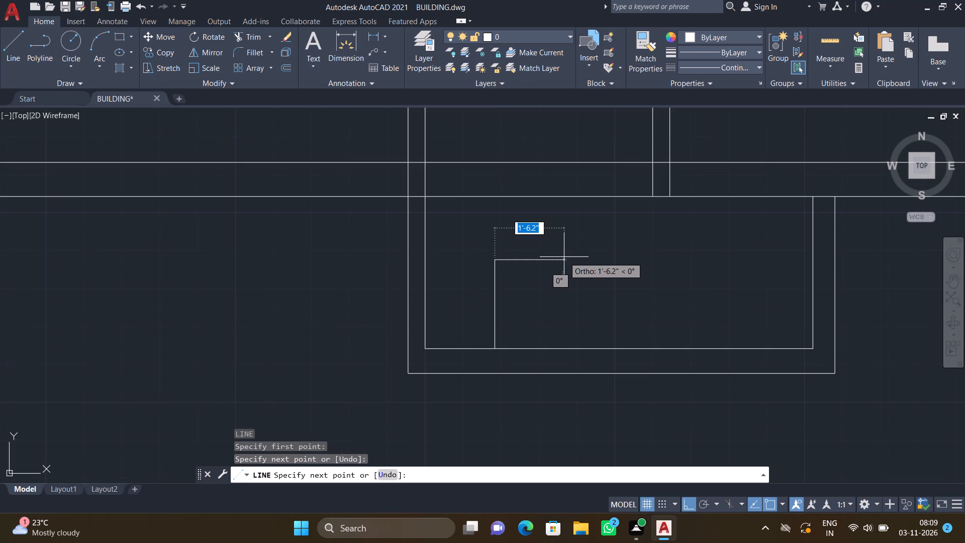
left_click(566, 256)
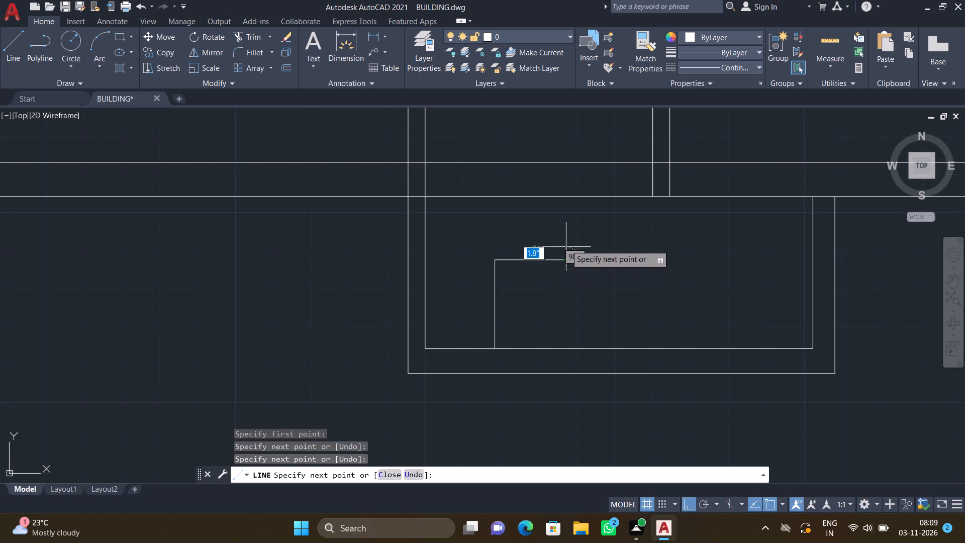
scroll(567, 205, "up", 2)
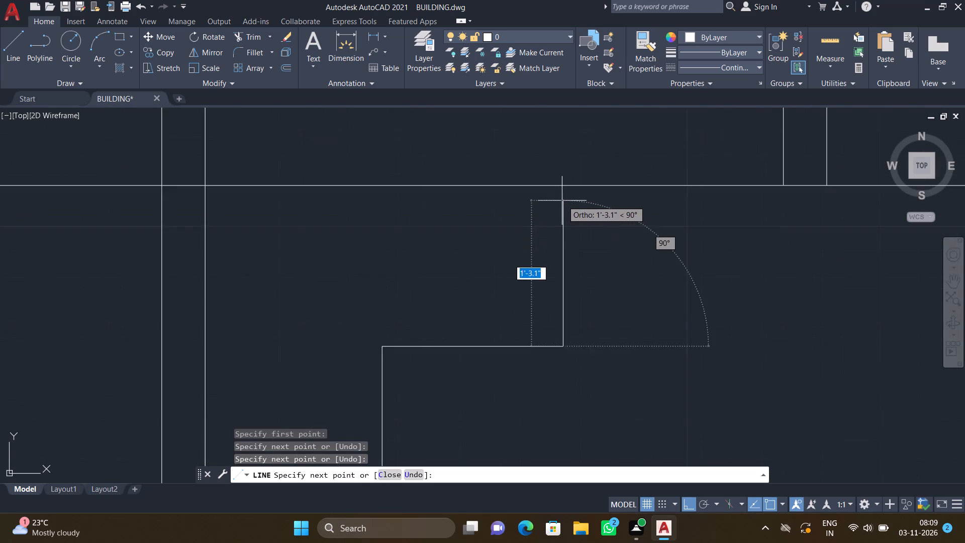
scroll(562, 201, "up", 1)
left_click(558, 177)
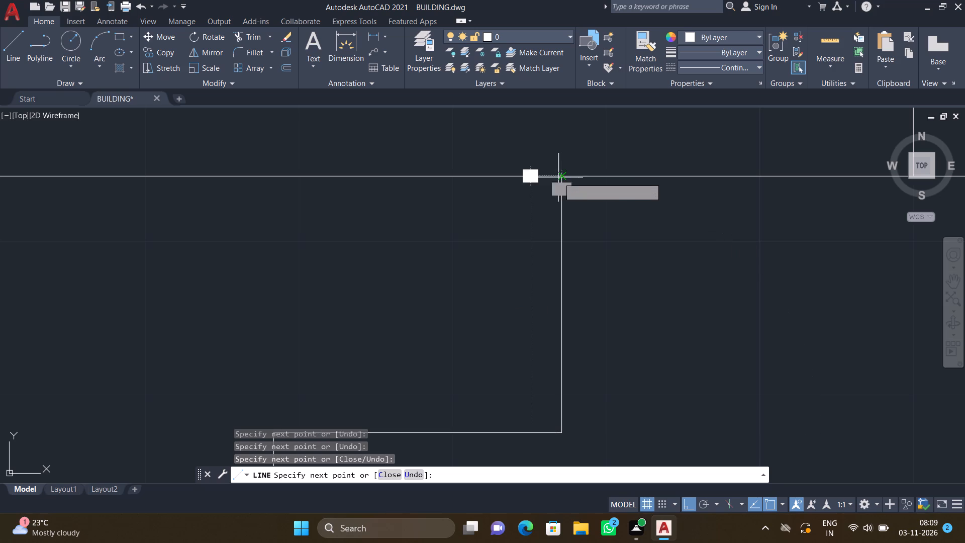
key("Return")
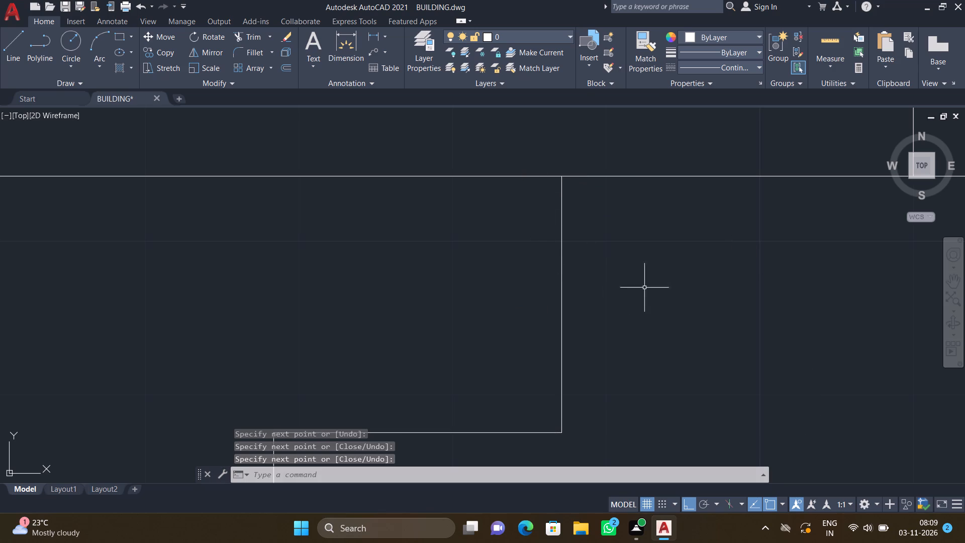
Draw a line about 1'-8" south into the projection from the partition's east line at the south wall.
scroll(656, 268, "down", 3)
scroll(704, 267, "down", 1)
scroll(773, 269, "up", 1)
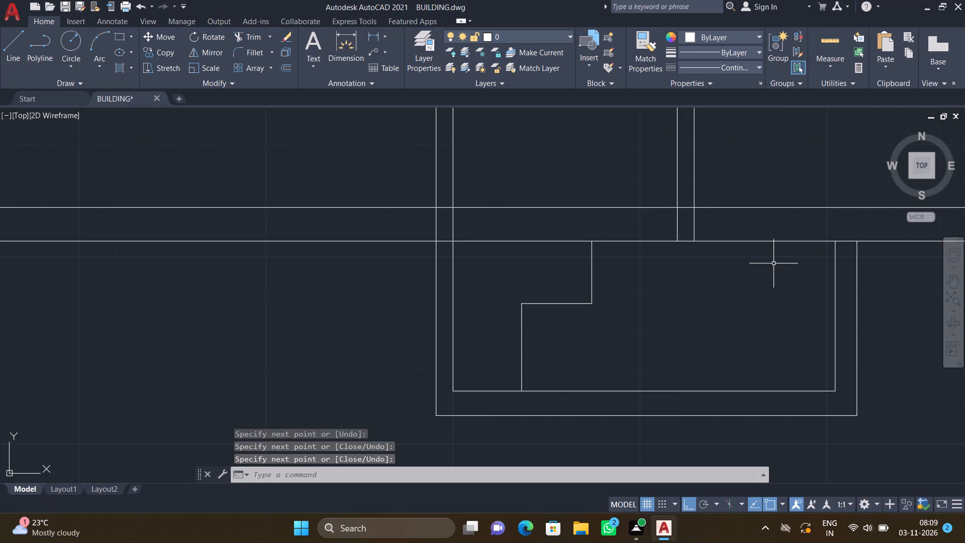
key("l")
key("Return")
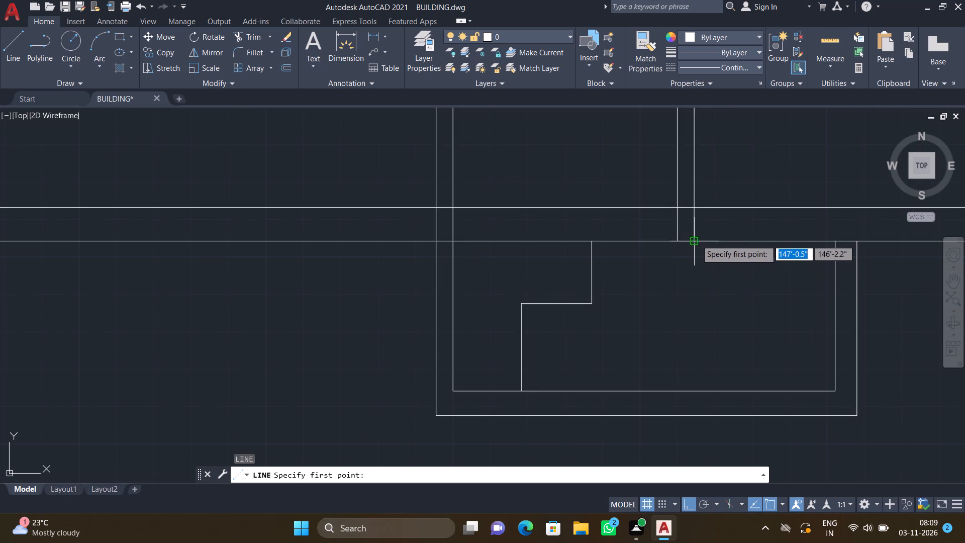
left_click_drag(694, 238, 698, 250)
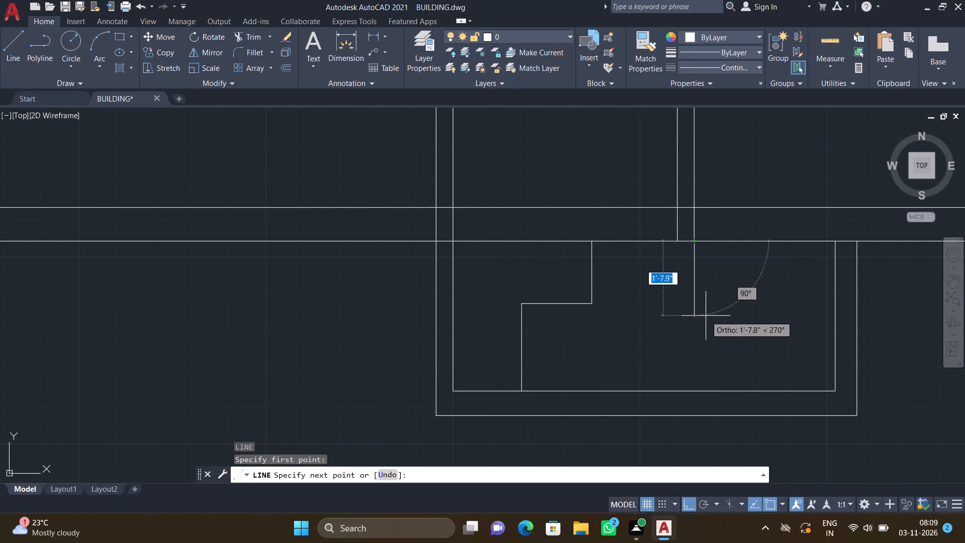
left_click(704, 315)
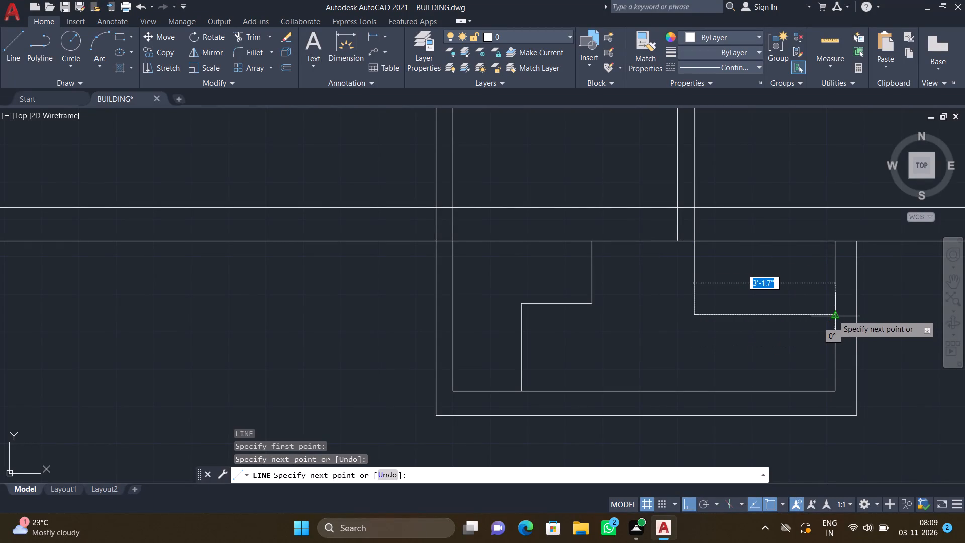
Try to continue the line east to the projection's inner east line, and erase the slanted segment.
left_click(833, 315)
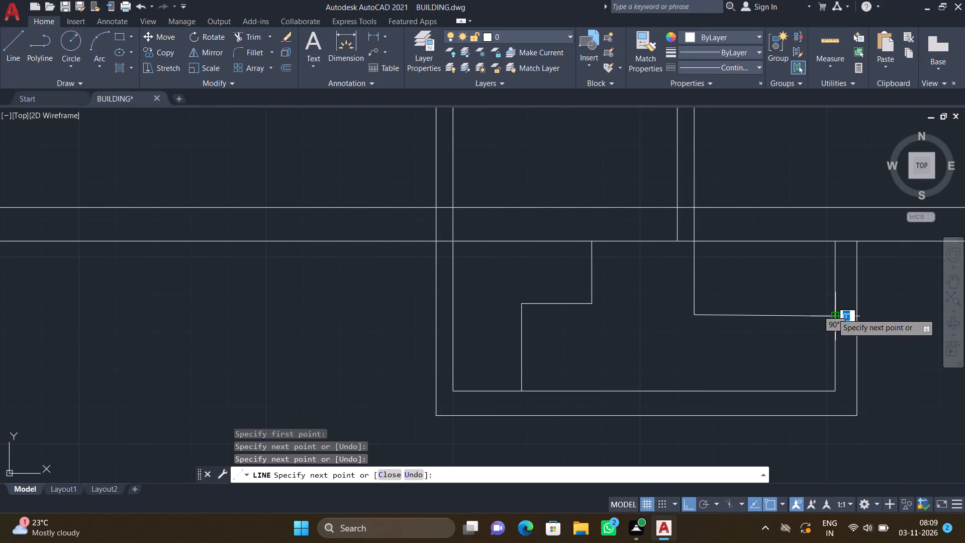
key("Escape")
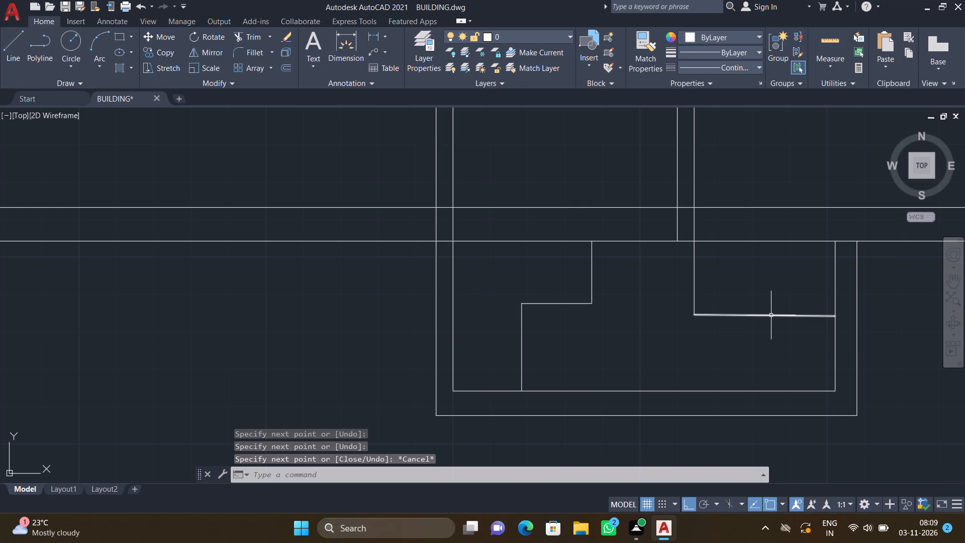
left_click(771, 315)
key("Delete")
Draw a horizontal line about 3'-2" east from the short line's lower end to the projection's inner east line.
key("l")
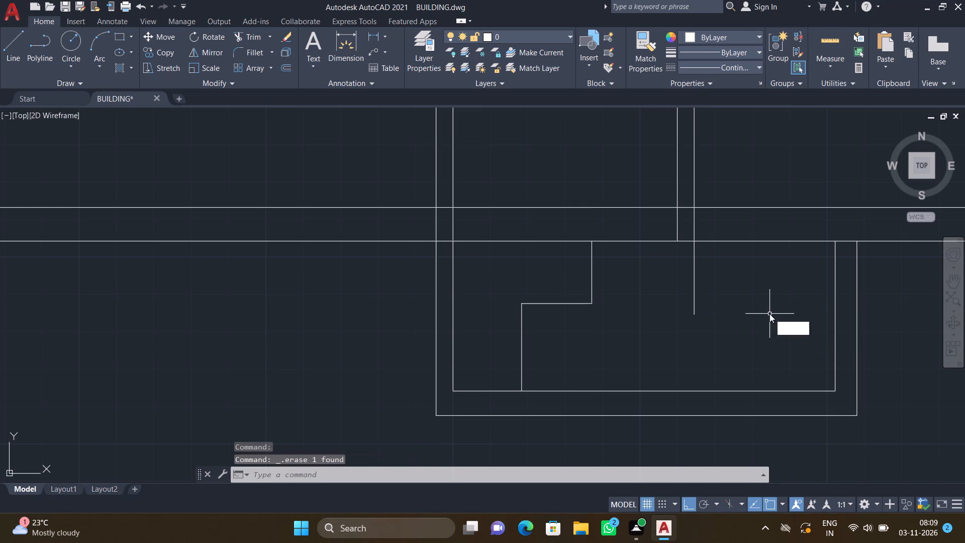
key("Return")
scroll(692, 320, "up", 2)
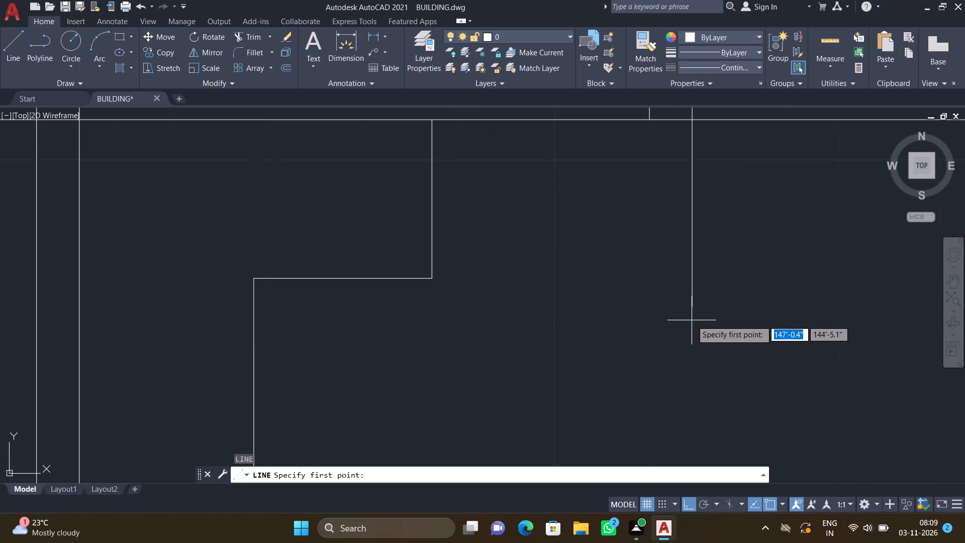
left_click_drag(690, 306, 696, 307)
scroll(838, 306, "down", 2)
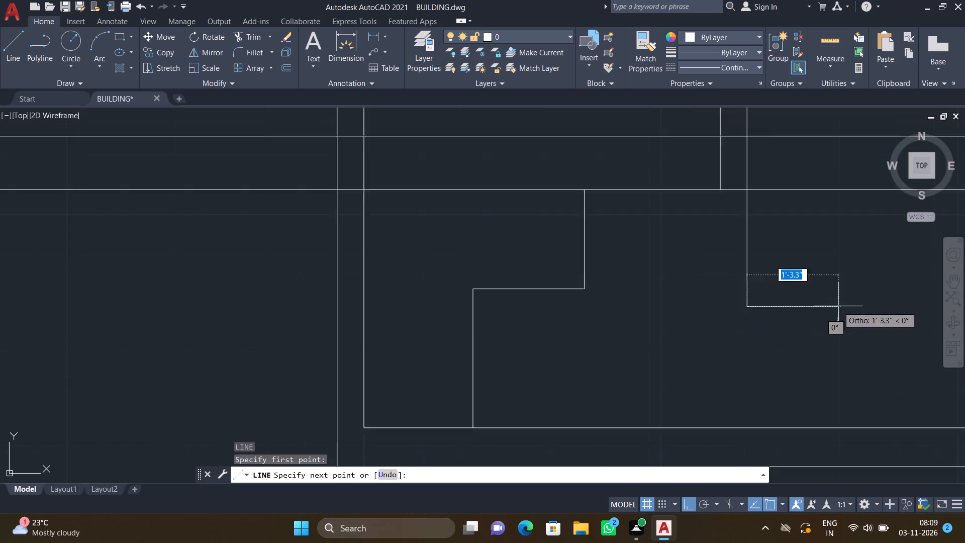
scroll(840, 306, "down", 2)
scroll(869, 306, "up", 4)
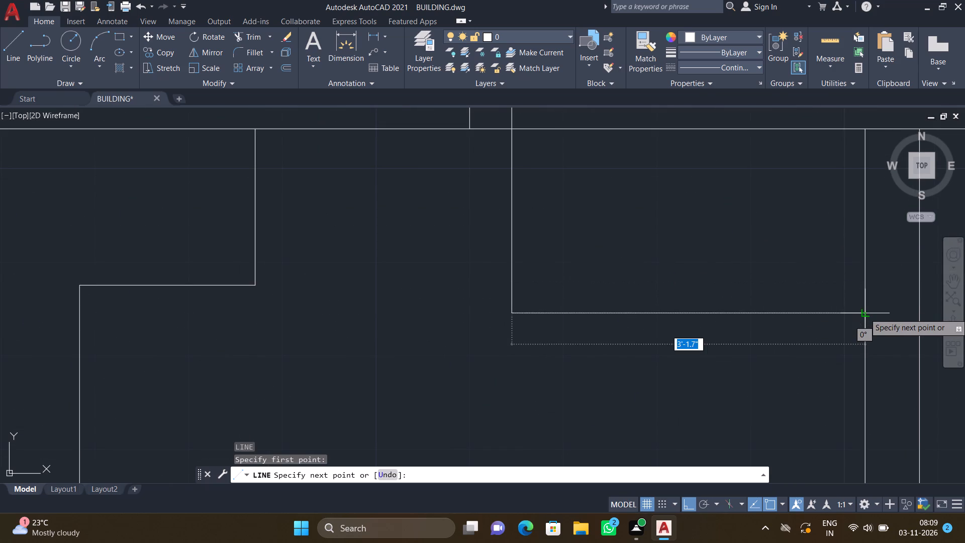
left_click(867, 313)
key("Return")
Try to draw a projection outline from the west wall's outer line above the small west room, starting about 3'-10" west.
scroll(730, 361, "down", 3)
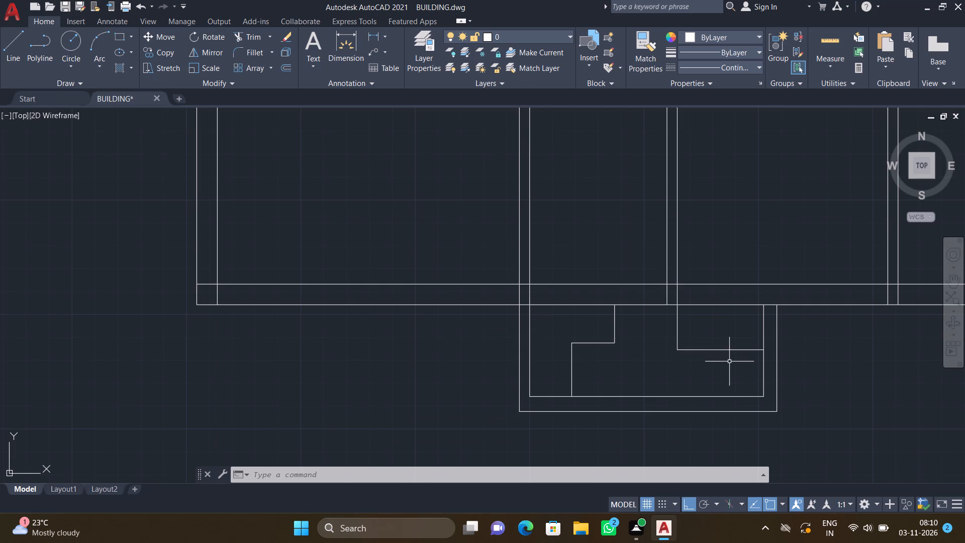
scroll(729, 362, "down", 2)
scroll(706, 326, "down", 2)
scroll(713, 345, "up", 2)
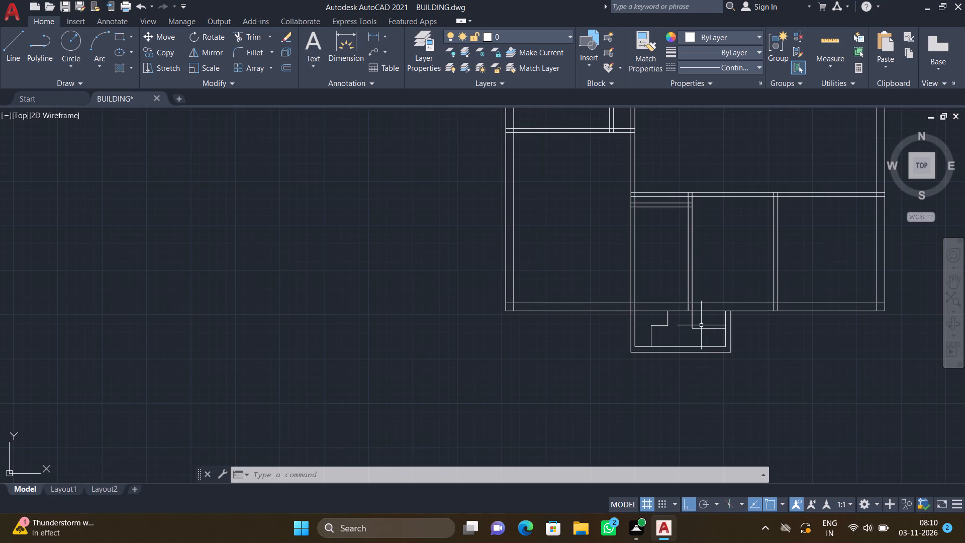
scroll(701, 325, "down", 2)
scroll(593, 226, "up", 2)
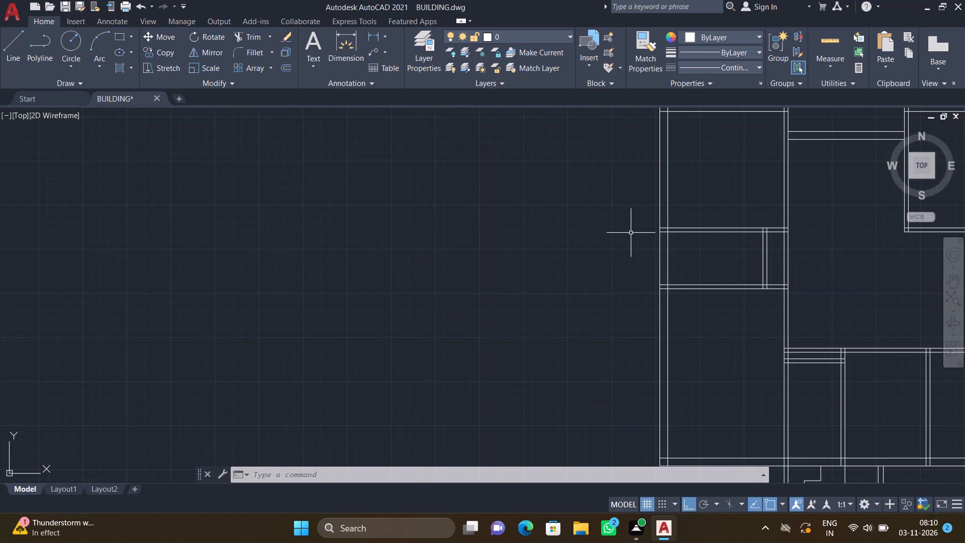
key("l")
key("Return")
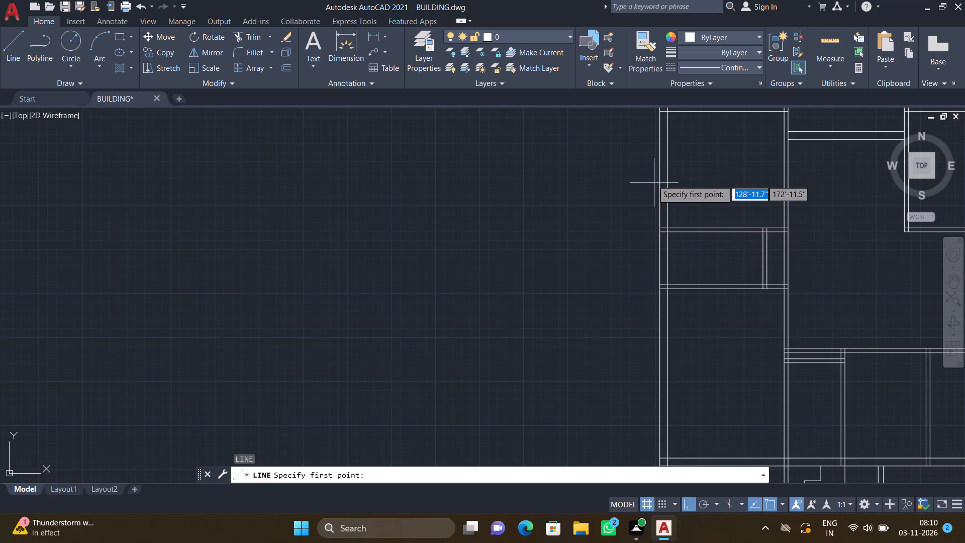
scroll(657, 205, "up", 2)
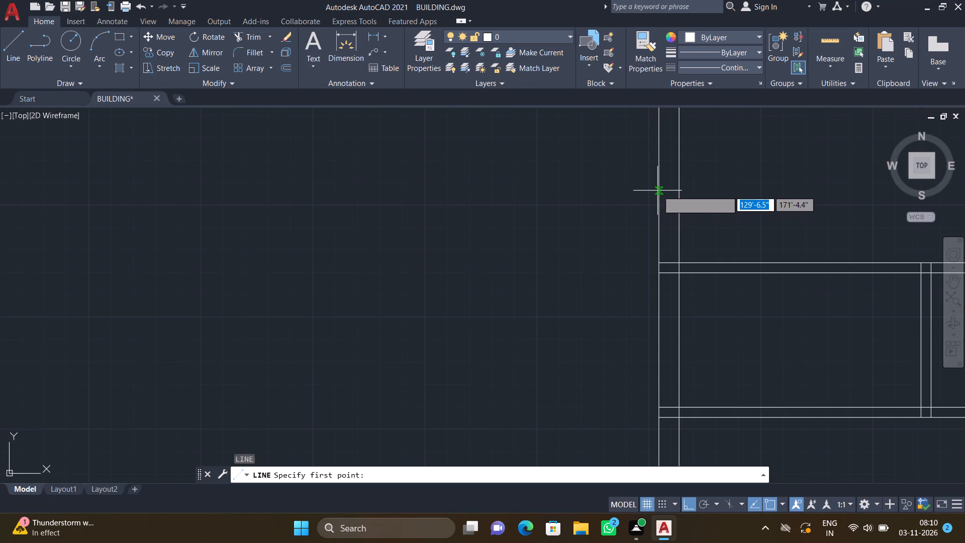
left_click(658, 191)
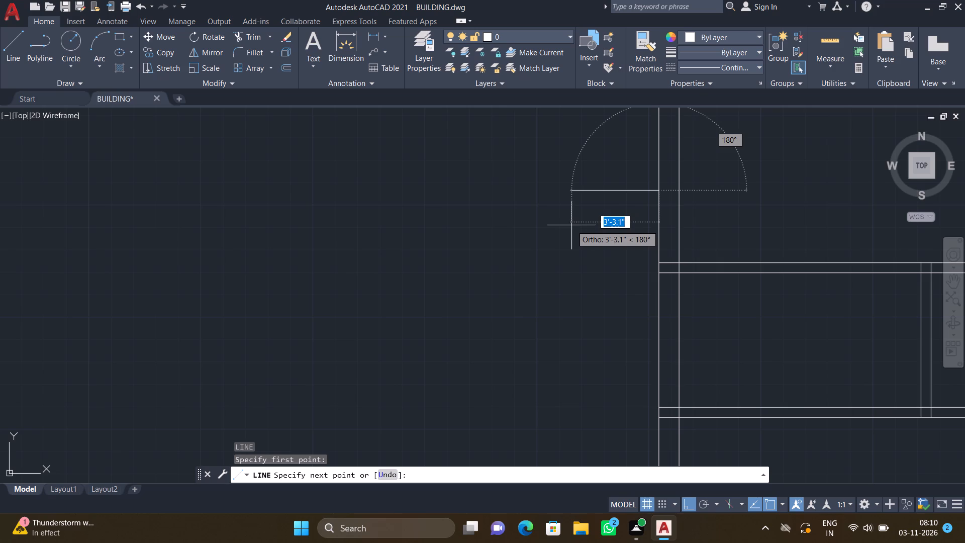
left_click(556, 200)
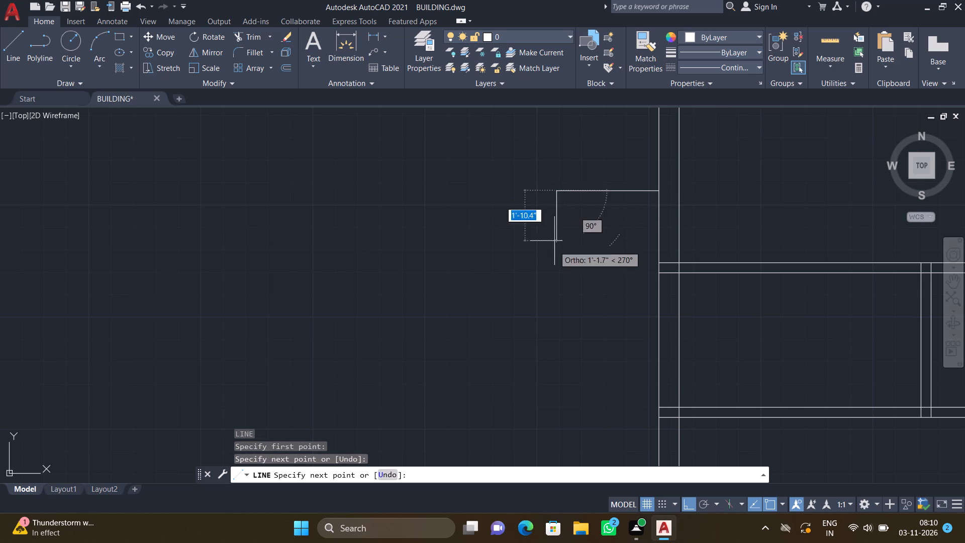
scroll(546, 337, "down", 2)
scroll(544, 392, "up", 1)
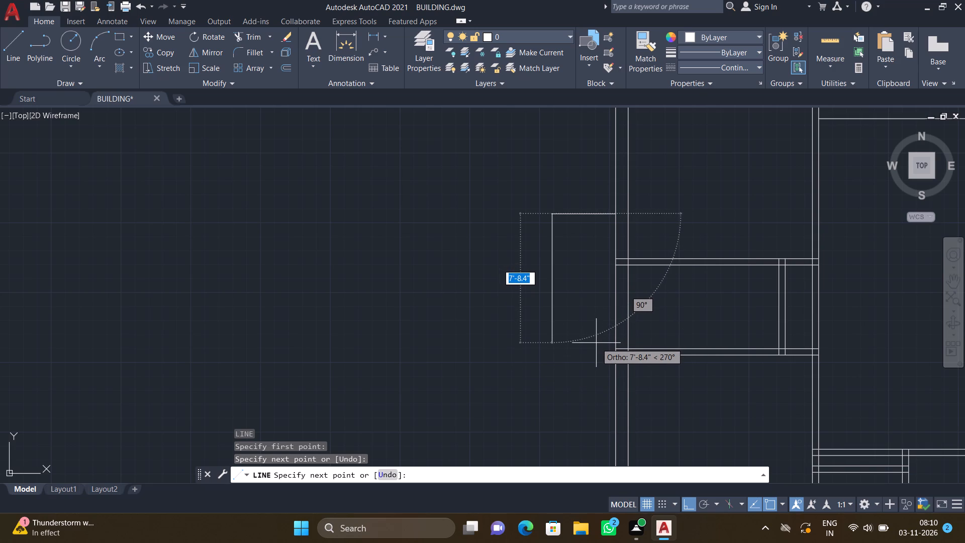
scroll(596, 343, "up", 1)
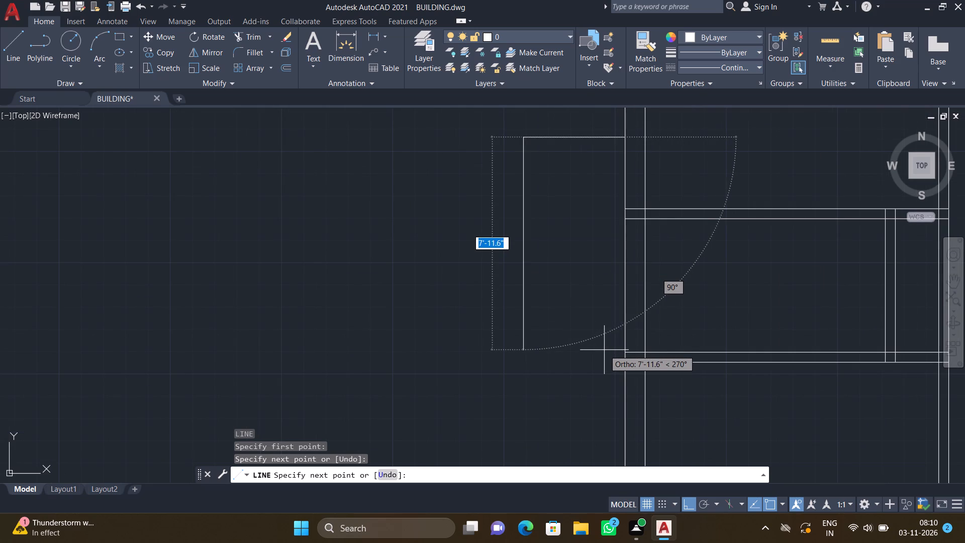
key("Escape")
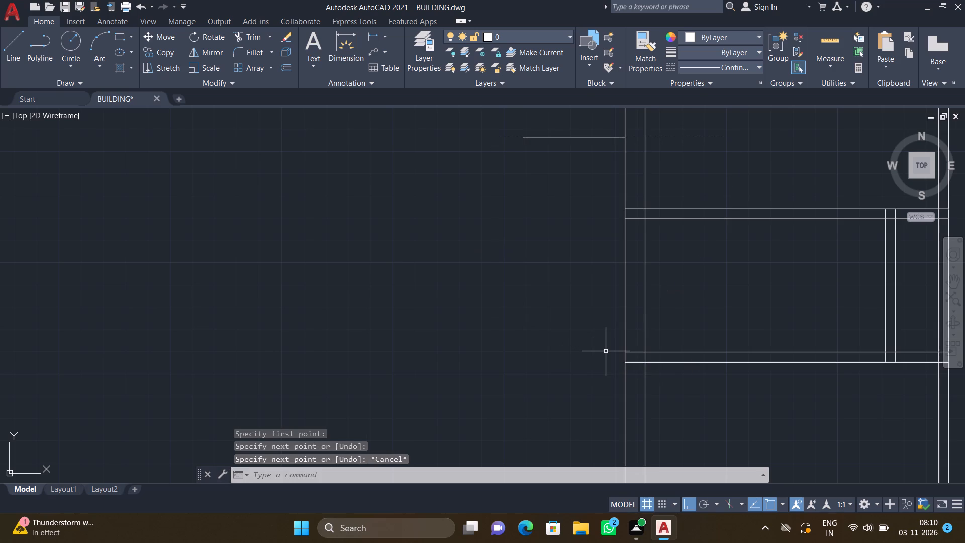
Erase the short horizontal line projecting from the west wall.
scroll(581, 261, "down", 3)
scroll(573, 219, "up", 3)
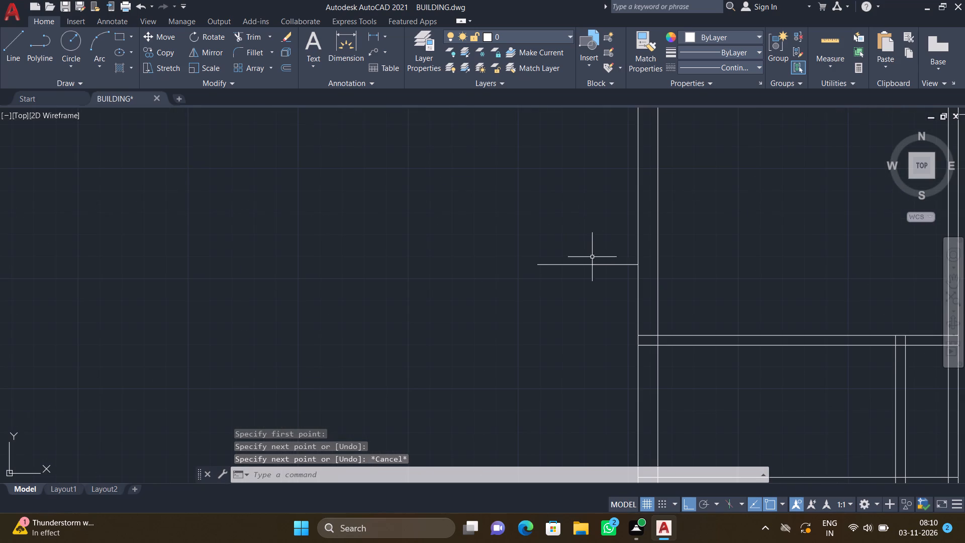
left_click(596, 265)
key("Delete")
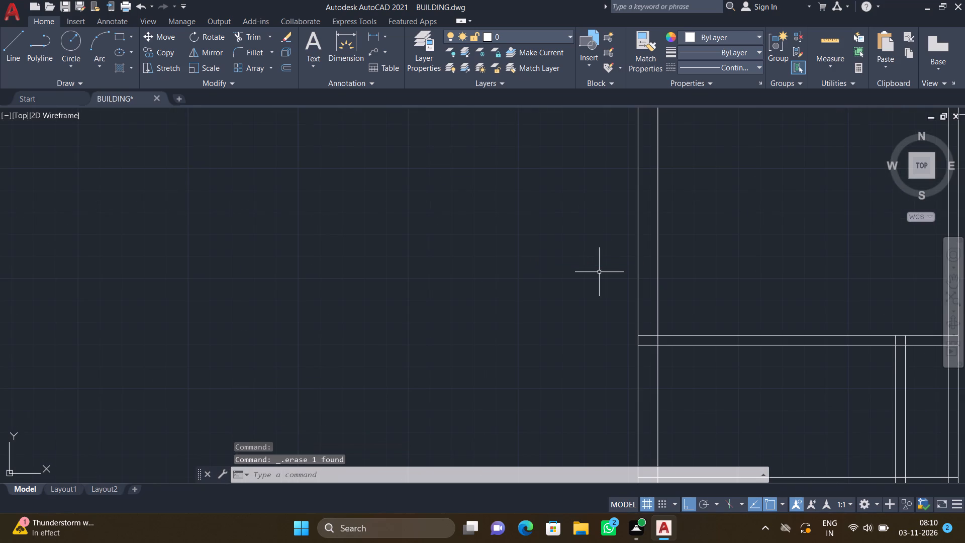
Draw a projection outline from the west wall's outer line: about 4'-5" west, 10'-4" south, and back east to the small west room's south wall.
key("l")
key("Return")
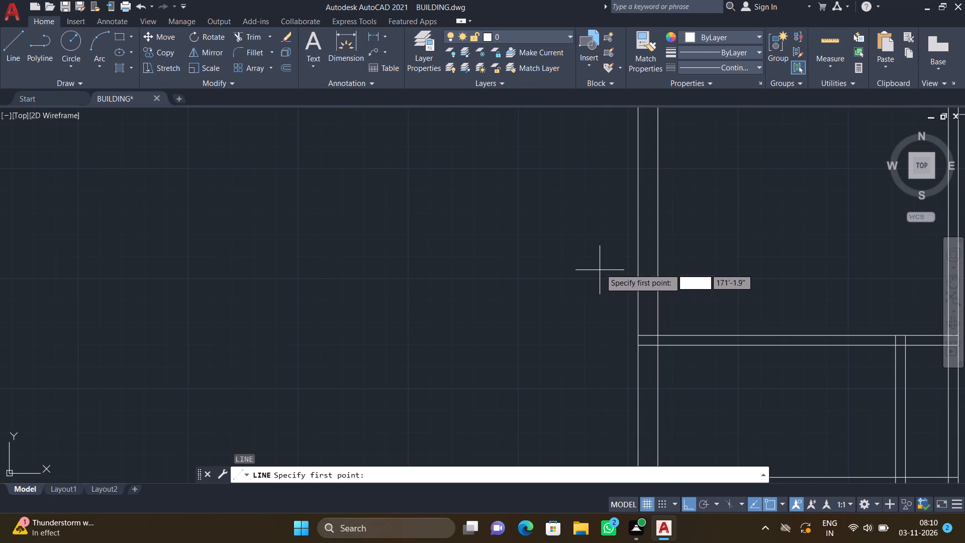
left_click(637, 204)
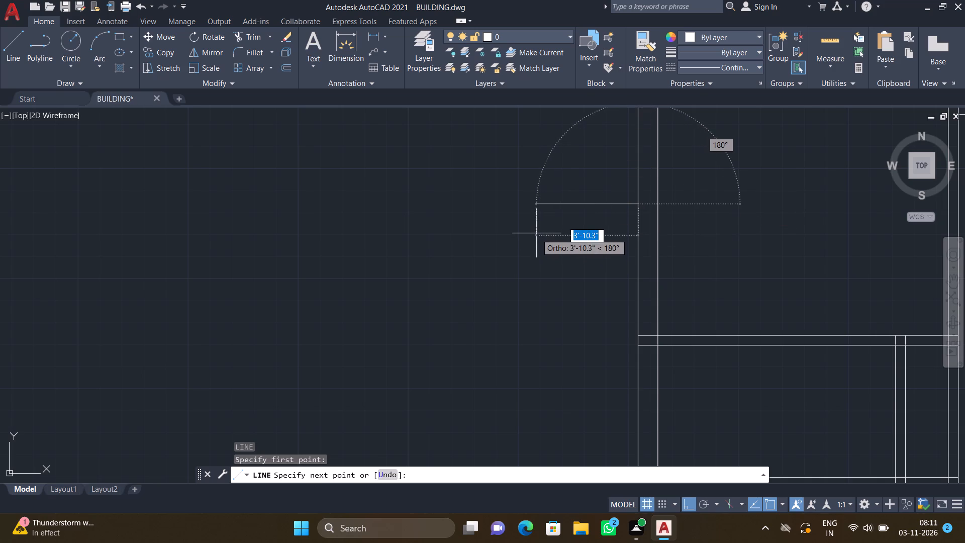
scroll(536, 233, "down", 1)
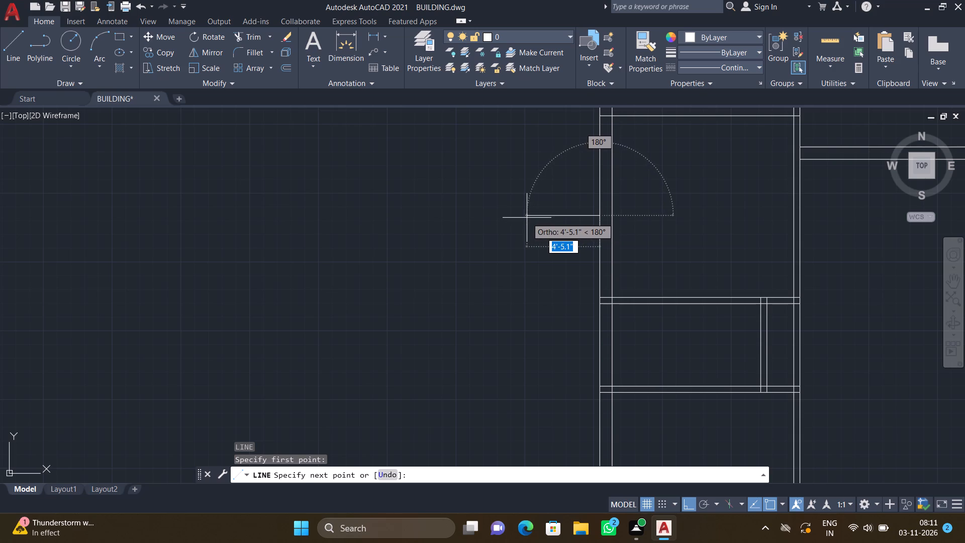
left_click(526, 217)
scroll(534, 328, "down", 2)
scroll(539, 386, "up", 1)
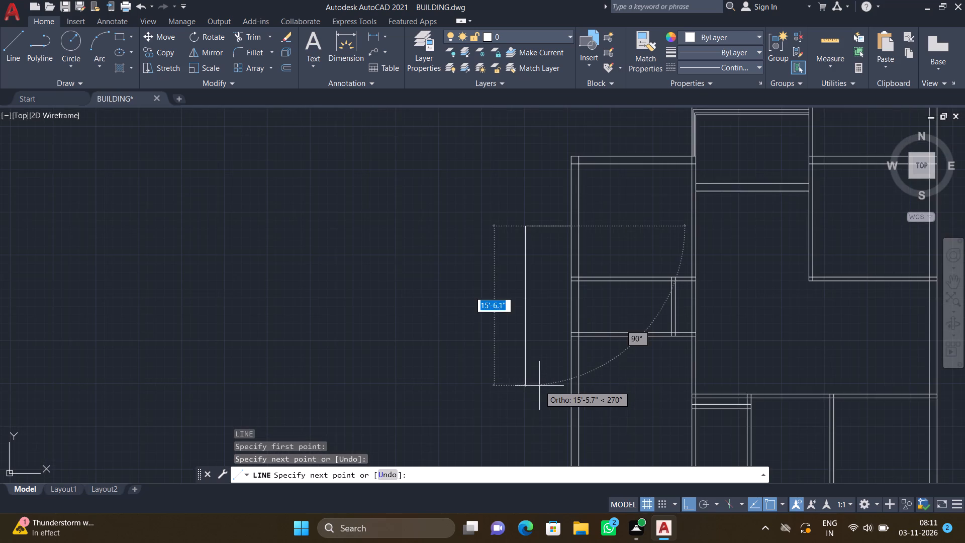
scroll(540, 386, "up", 1)
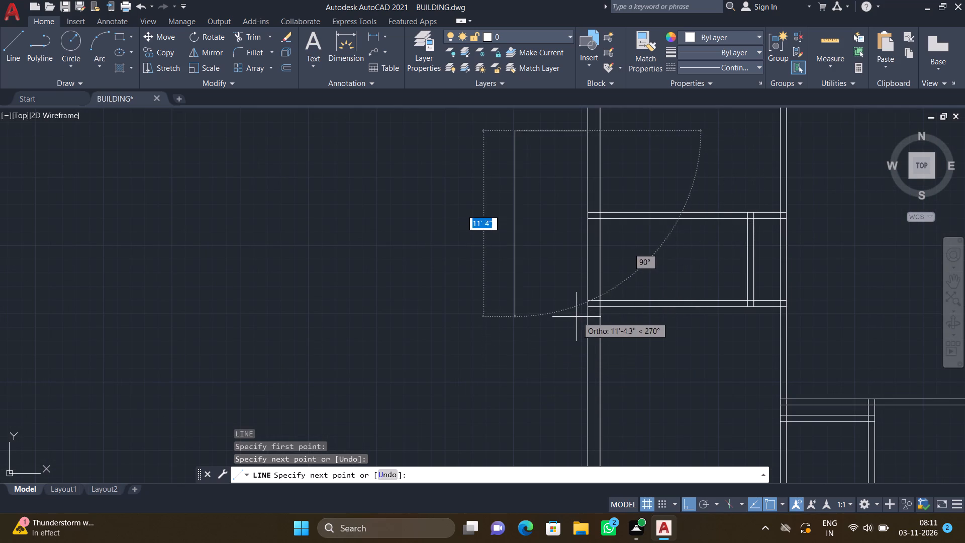
scroll(587, 308, "up", 1)
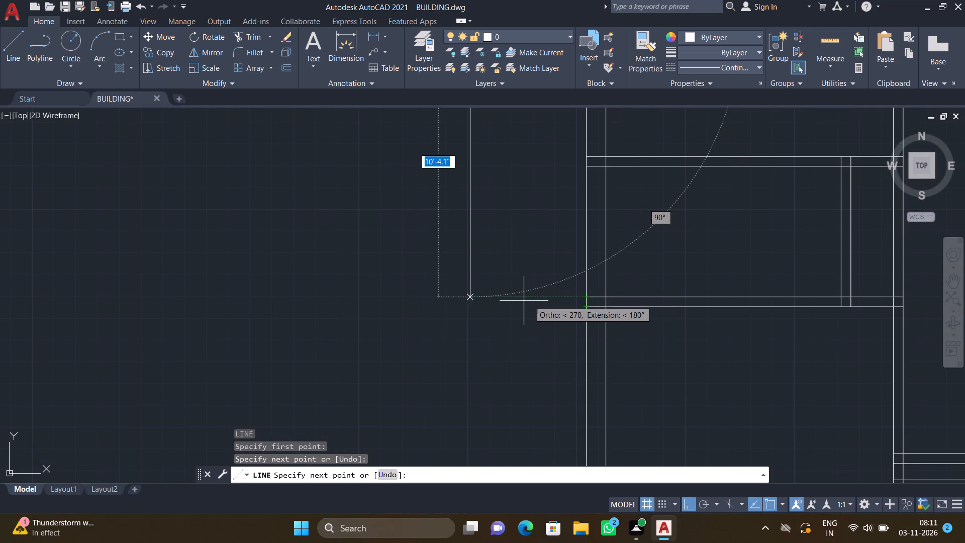
left_click(470, 297)
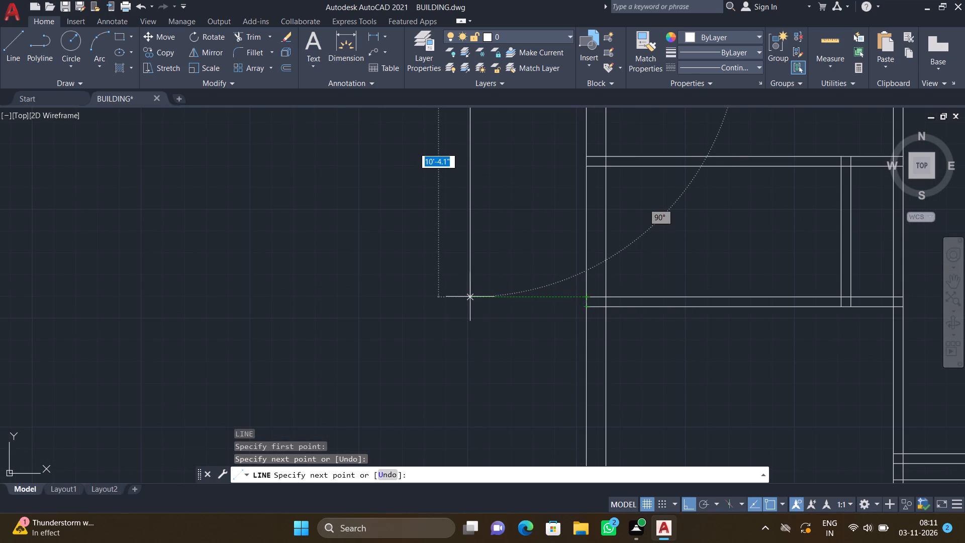
scroll(583, 294, "up", 2)
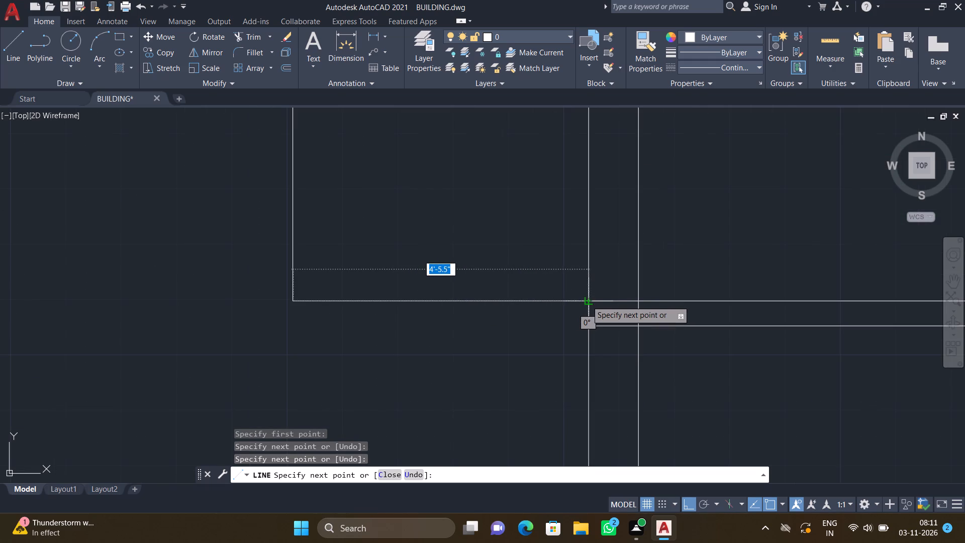
left_click(590, 301)
key("Return")
Extend the small west room's outer south wall line about 4'-5" west and close it about 5" north to the projection outline's southwest corner.
key("l")
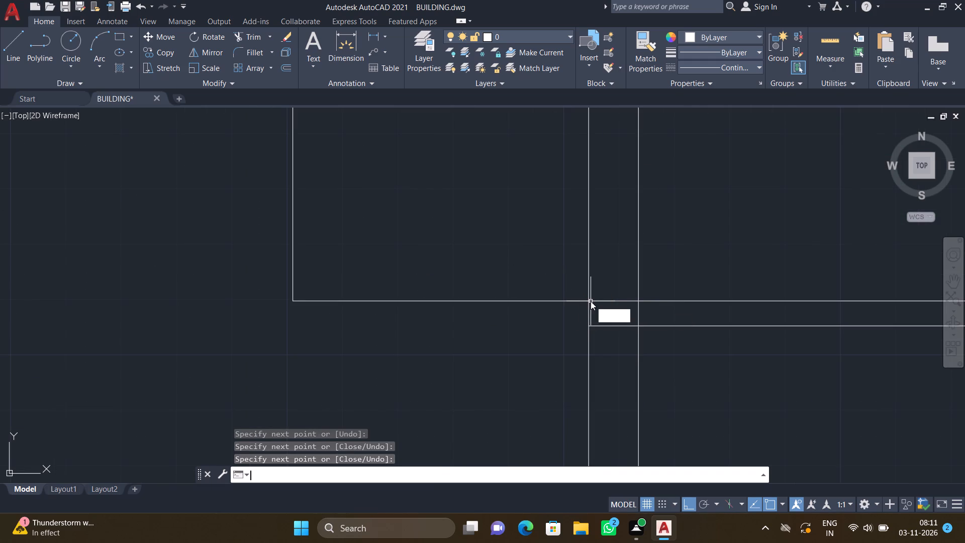
key("Return")
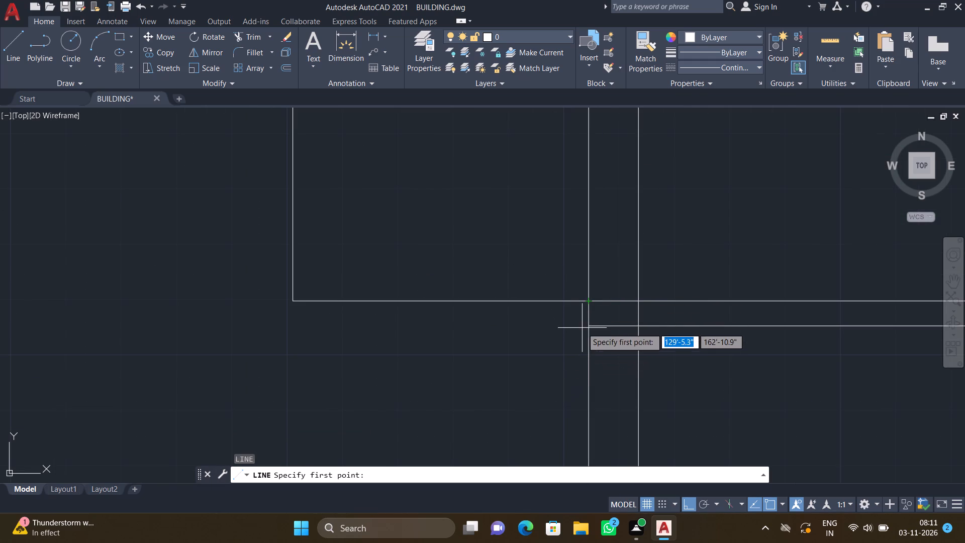
left_click(588, 325)
scroll(332, 363, "down", 4)
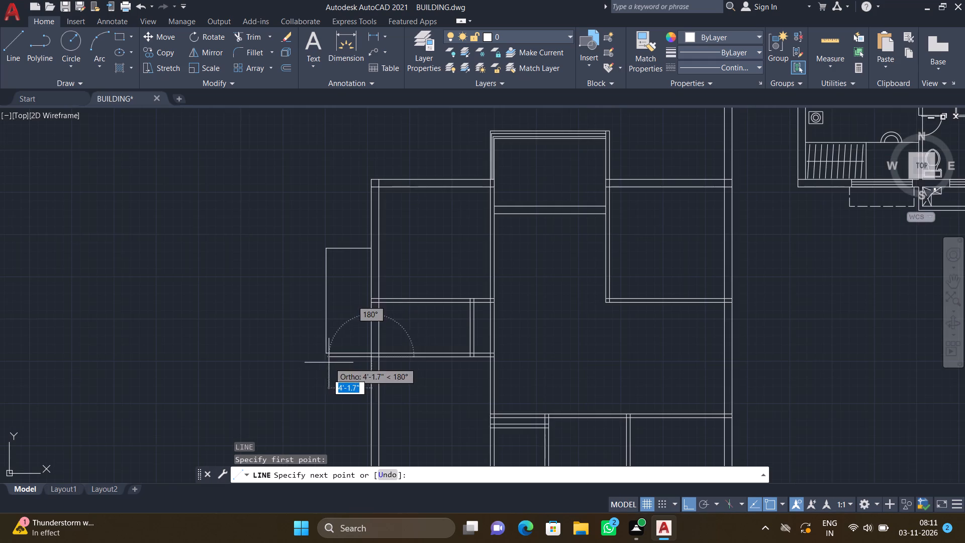
scroll(315, 365, "up", 2)
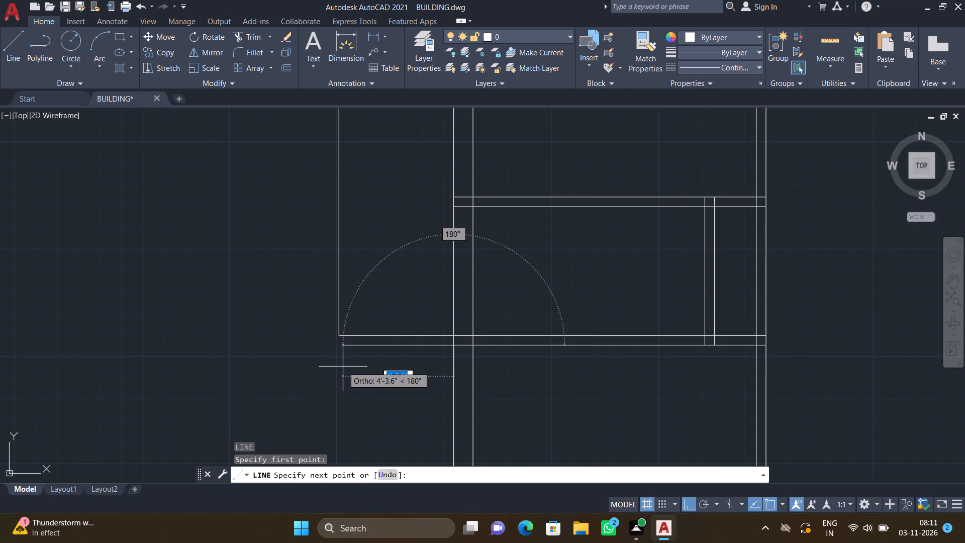
scroll(332, 368, "up", 3)
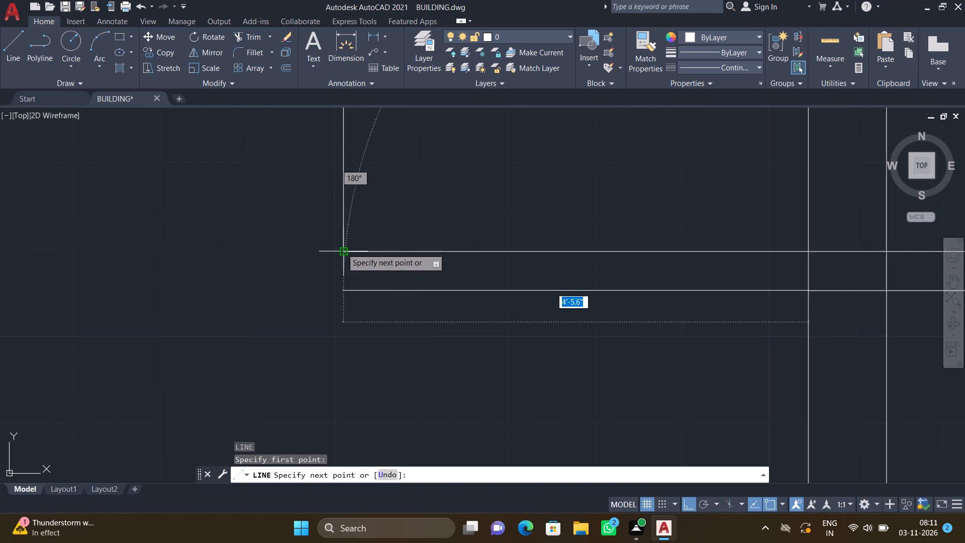
left_click(343, 289)
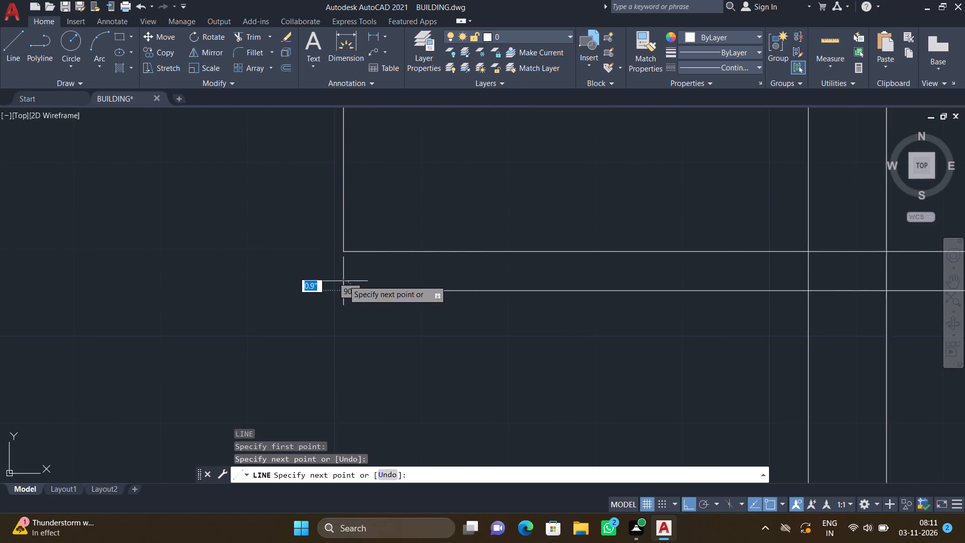
scroll(345, 264, "up", 2)
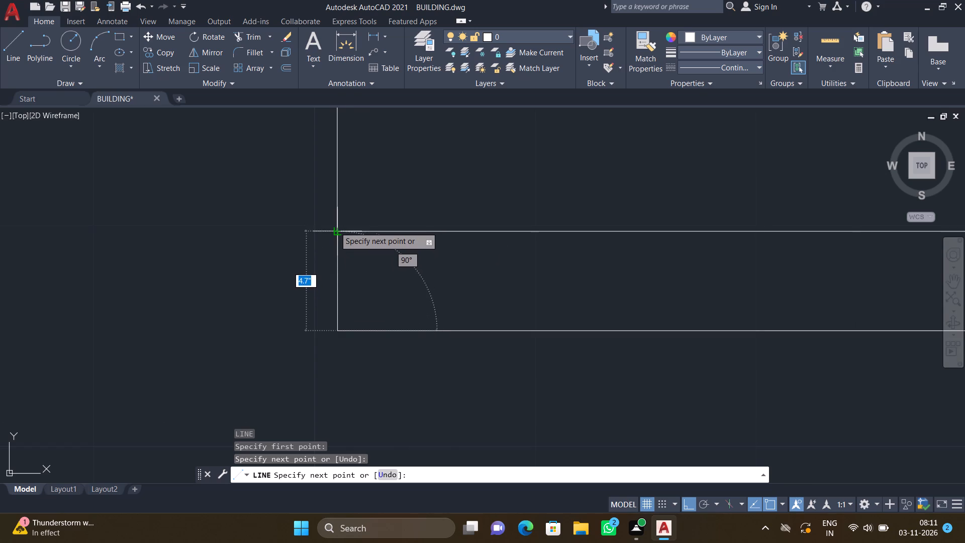
left_click(336, 234)
key("Return")
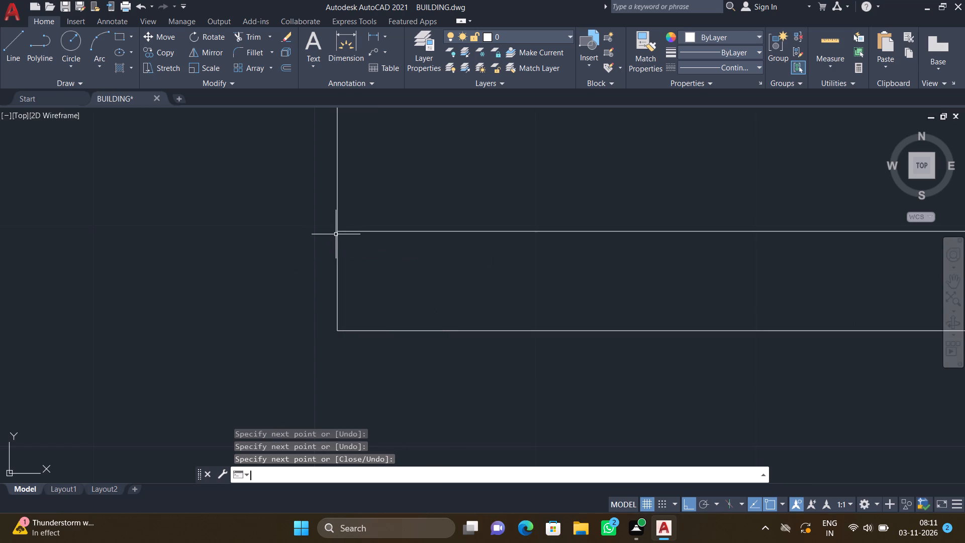
Draw the projection's inner line from just below its north line, about 3'-11" west and south to the upper line of its south wall.
scroll(339, 232, "down", 11)
scroll(335, 189, "up", 1)
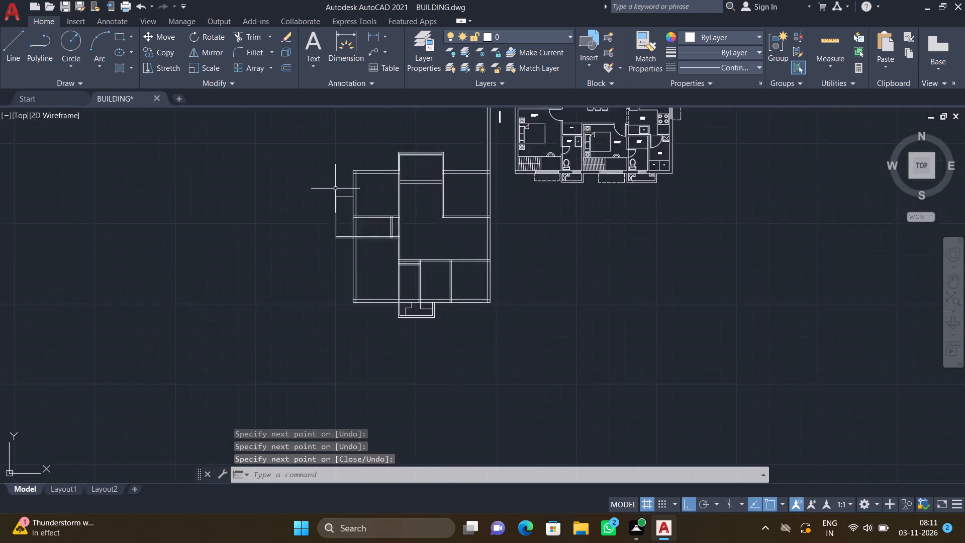
scroll(335, 189, "up", 3)
key("l")
key("Return")
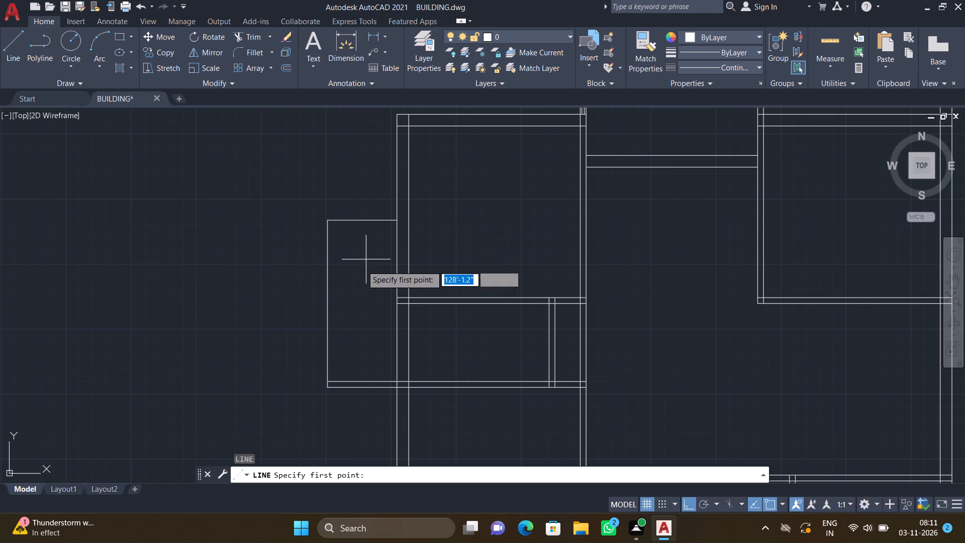
scroll(391, 229, "up", 1)
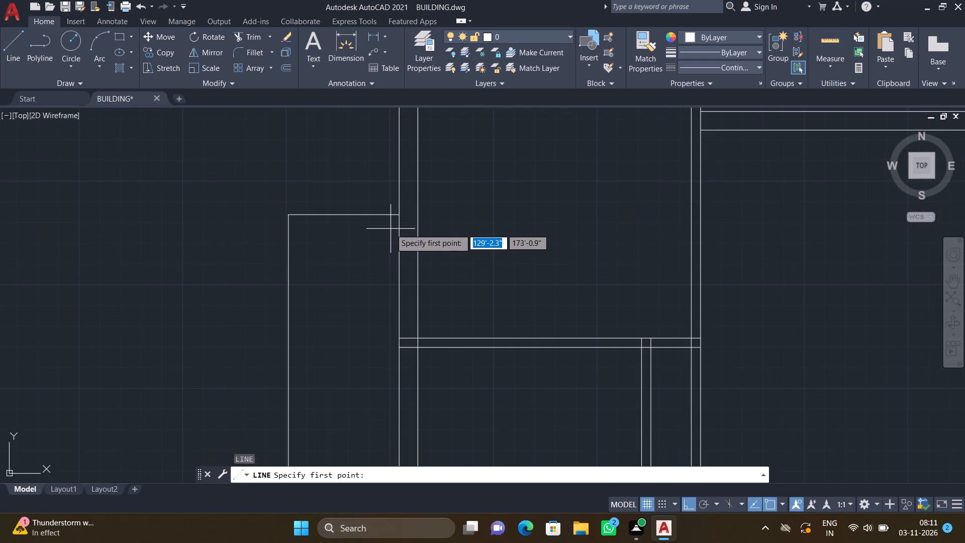
scroll(397, 236, "up", 2)
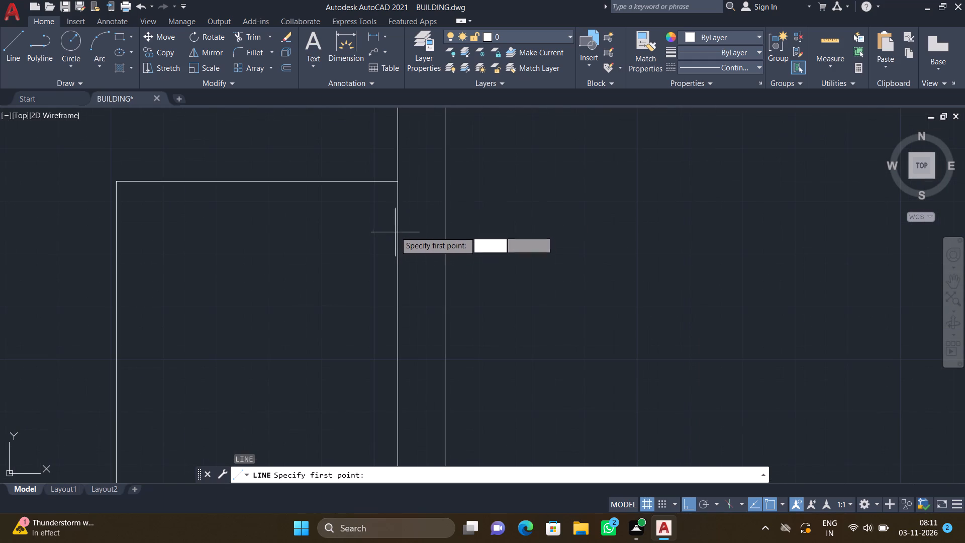
scroll(394, 225, "down", 2)
scroll(381, 289, "down", 2)
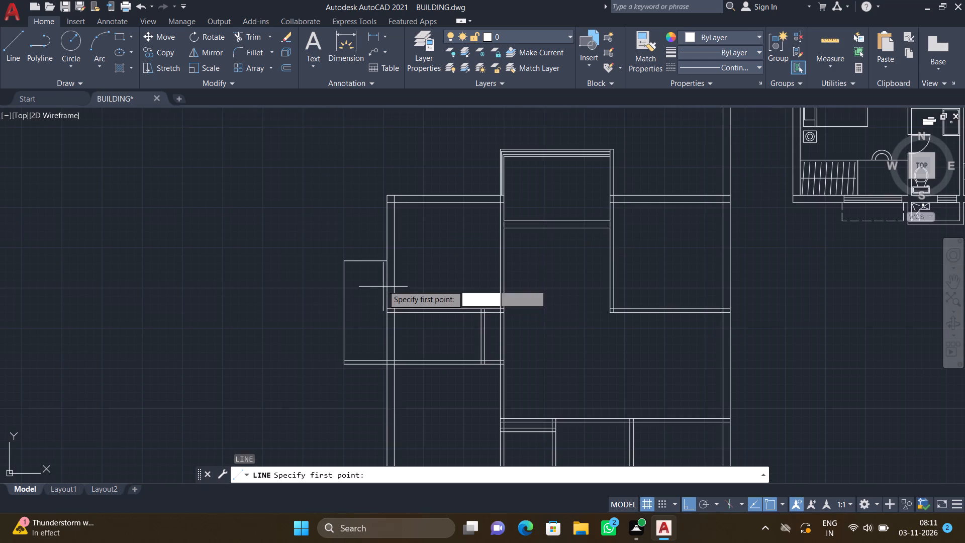
scroll(386, 274, "up", 3)
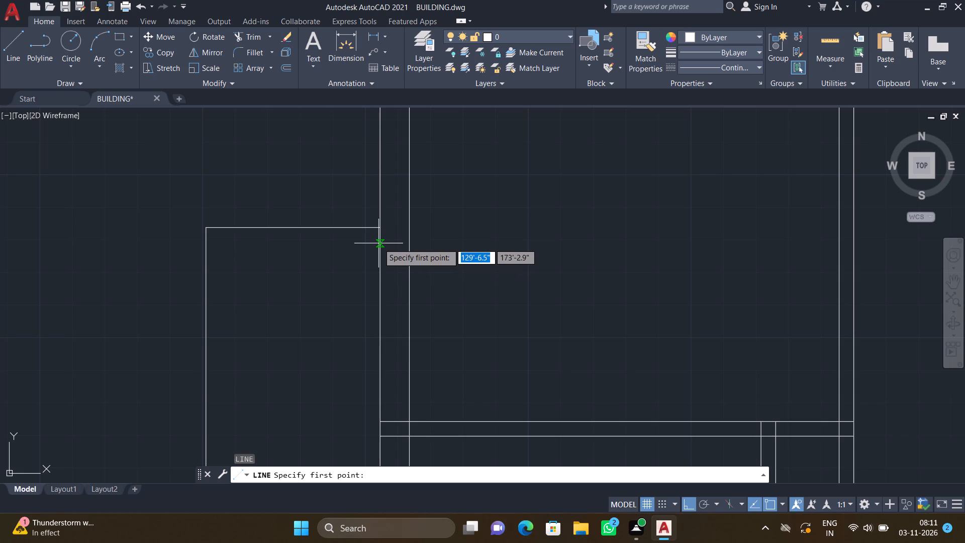
left_click(378, 243)
scroll(250, 263, "down", 3)
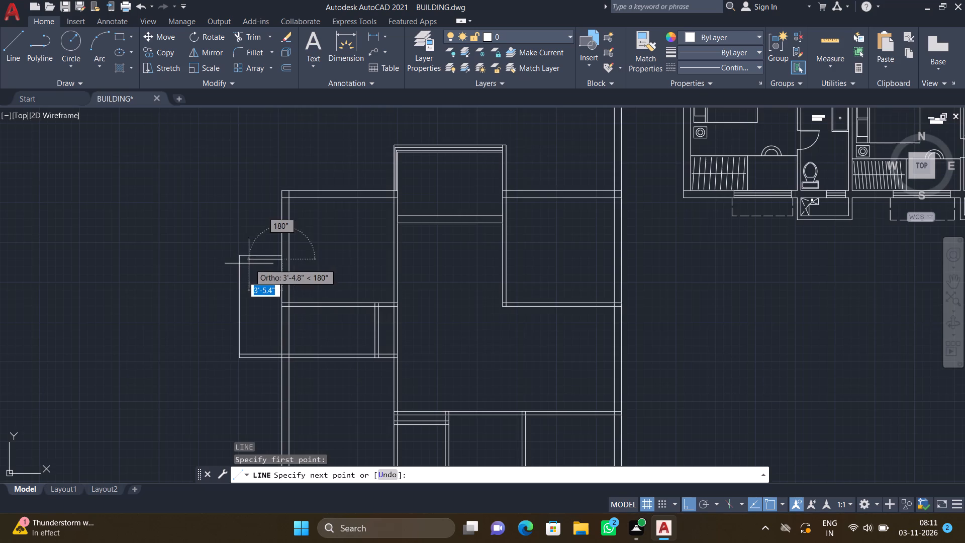
scroll(246, 265, "up", 2)
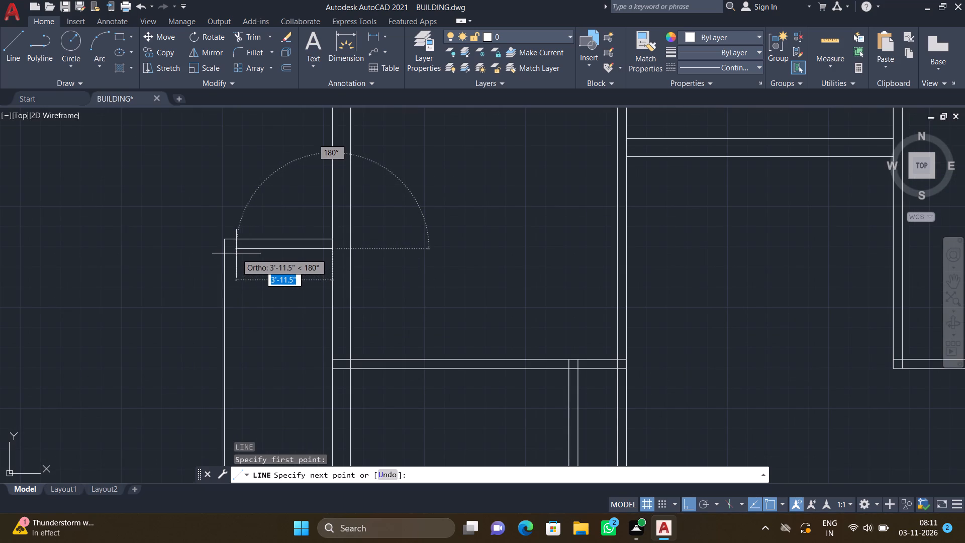
left_click(237, 253)
scroll(250, 312, "down", 4)
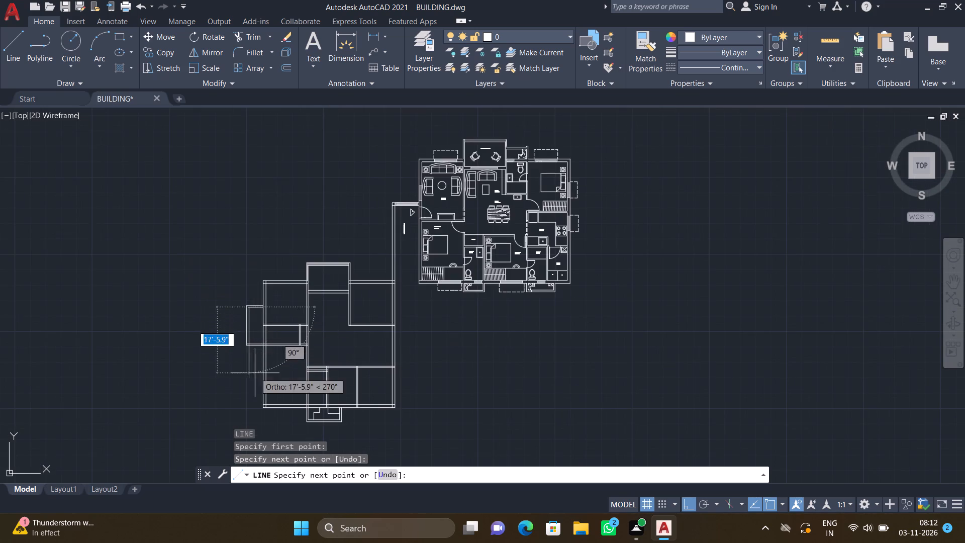
scroll(264, 382, "up", 4)
scroll(307, 373, "down", 4)
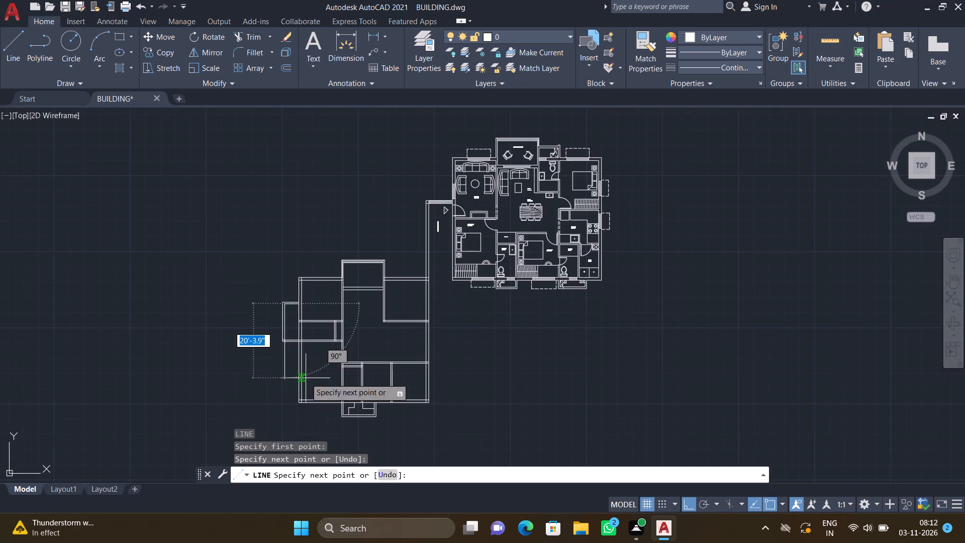
scroll(280, 346, "up", 5)
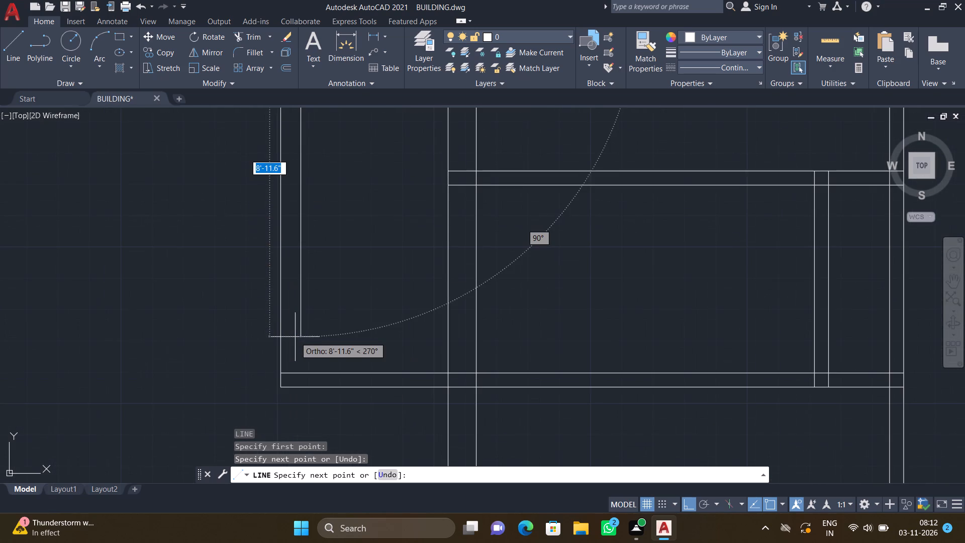
left_click(303, 372)
key("Return")
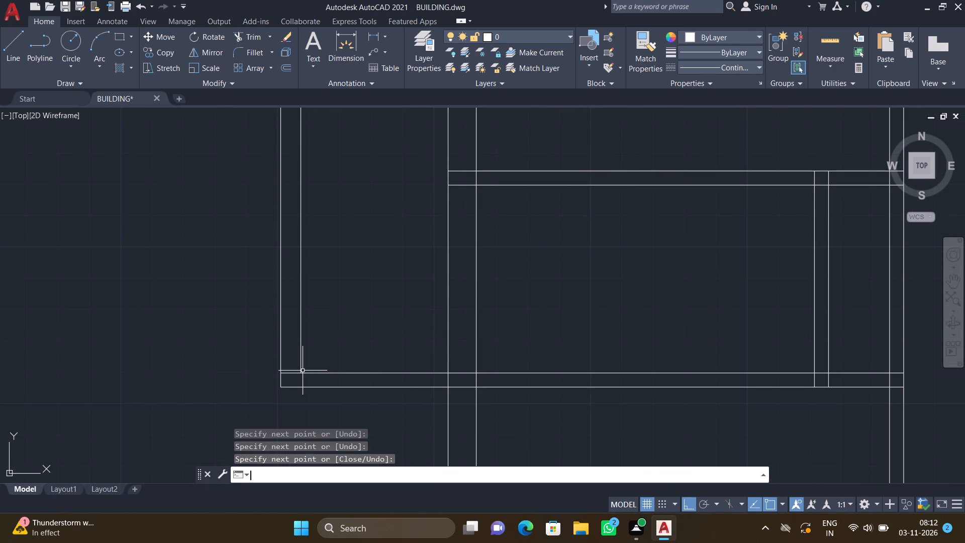
Trim the stub of the upper south wall line between the projection's inner and outer west lines.
type("tr")
key("Return")
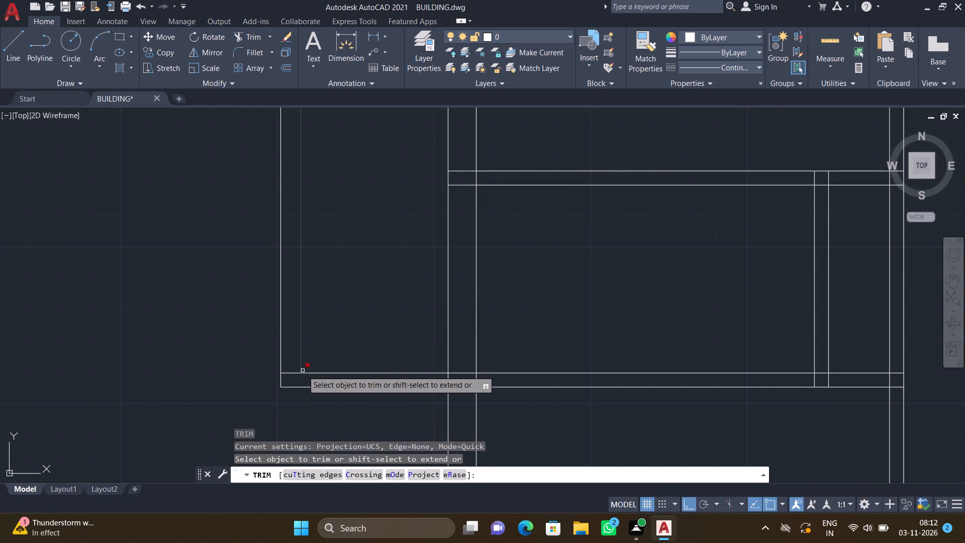
scroll(291, 378, "up", 2)
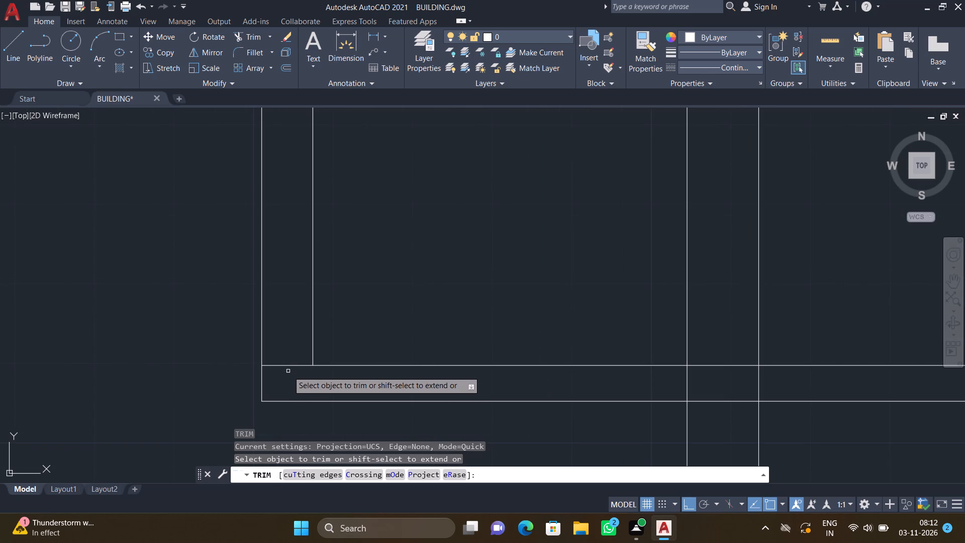
left_click(291, 366)
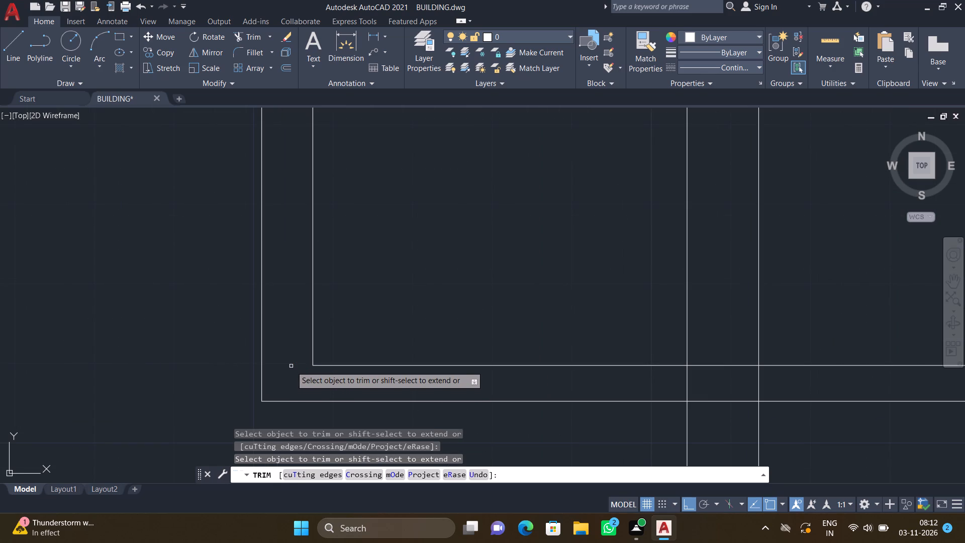
key("Return")
Draw a stepped line across the projection's north part, from its inner west line about 2'-2" east, 1'-3" south, and east to the main wall.
scroll(292, 372, "down", 3)
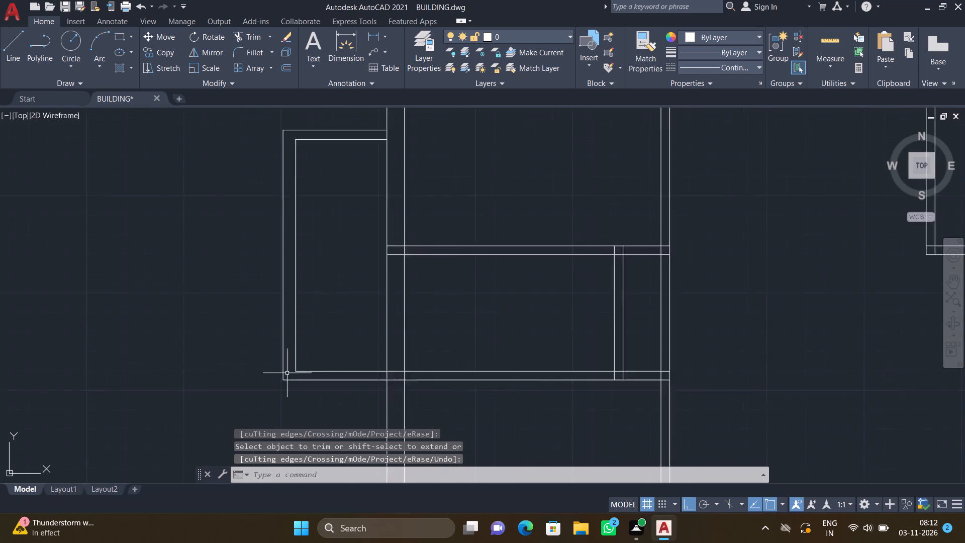
scroll(285, 373, "down", 1)
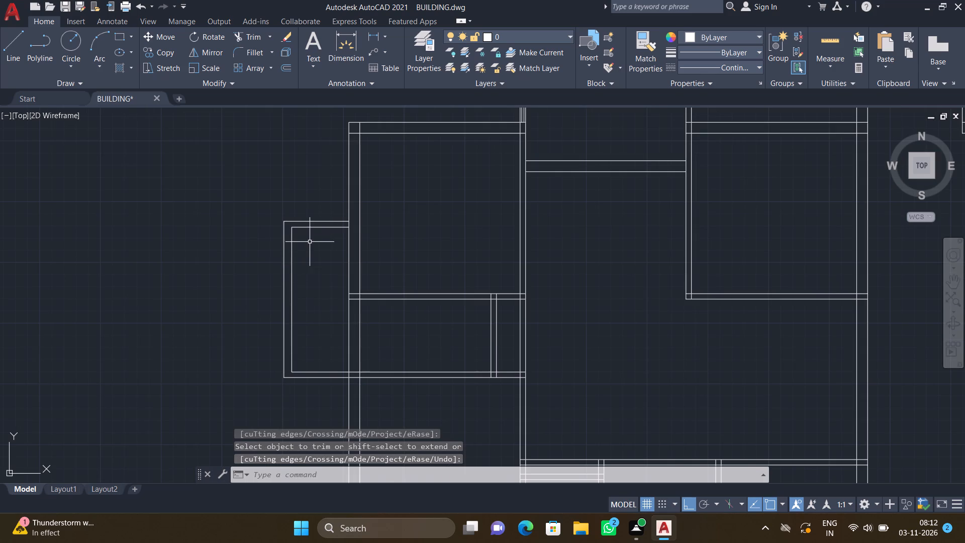
scroll(322, 242, "up", 2)
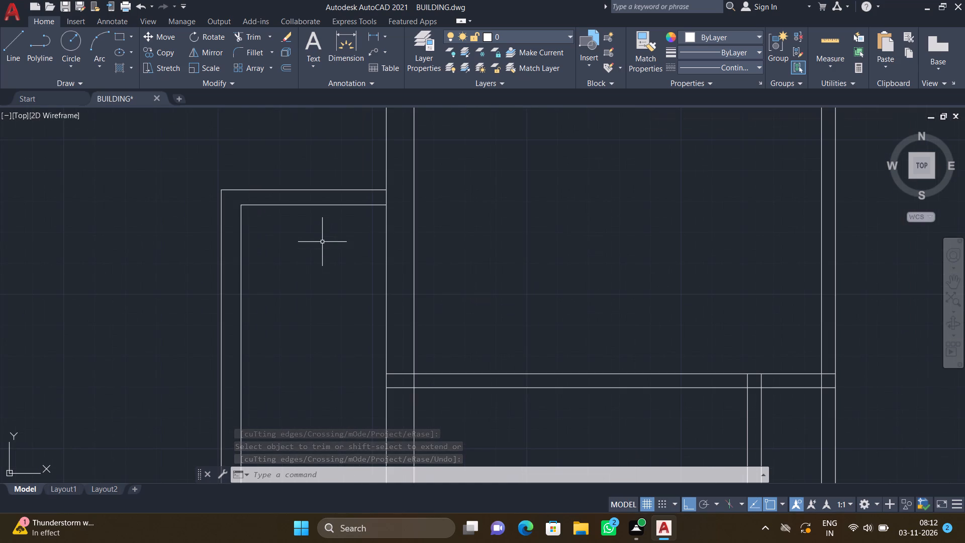
key("l")
key("Return")
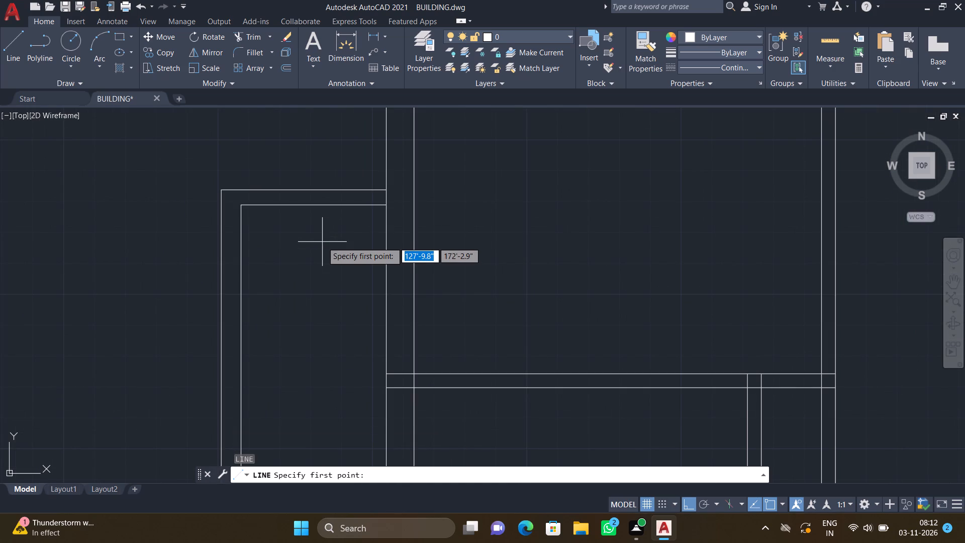
left_click(245, 255)
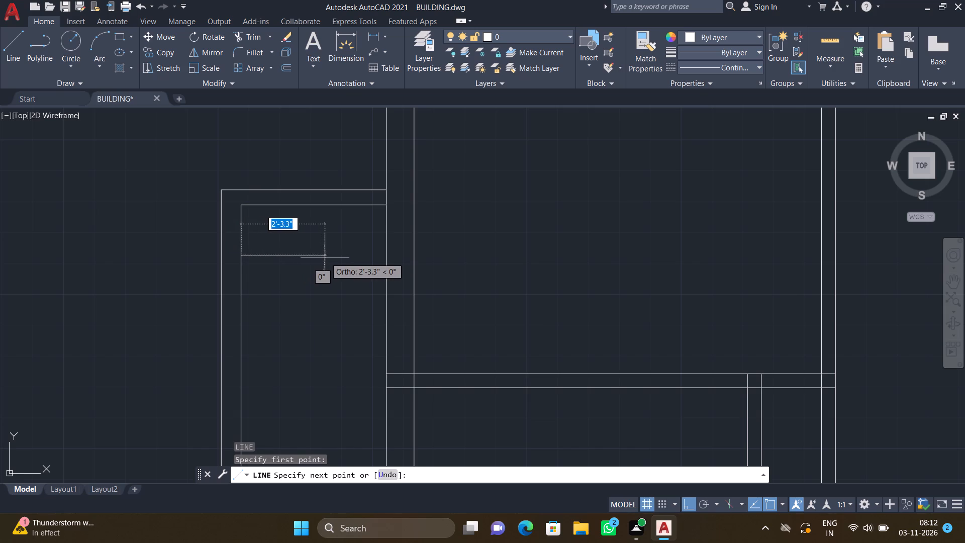
left_click(322, 255)
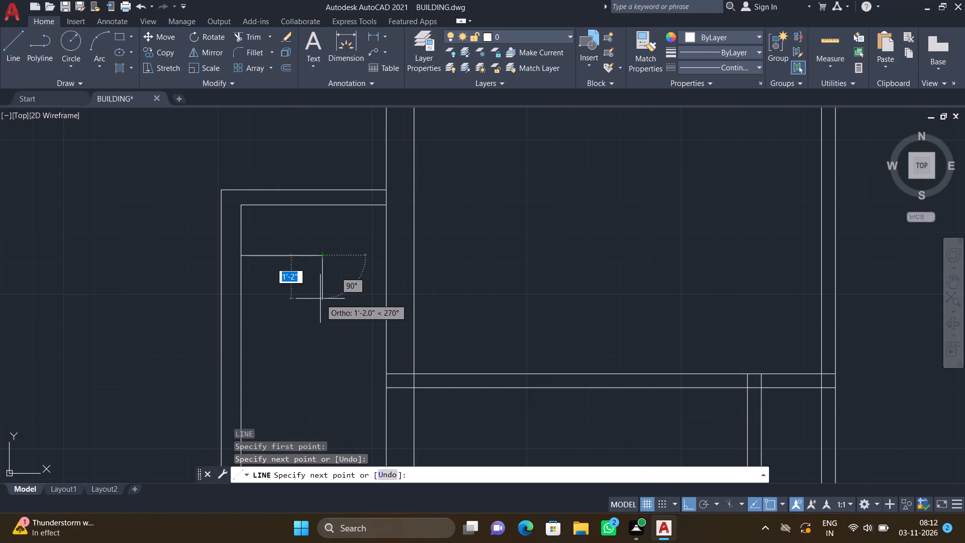
left_click_drag(320, 301, 325, 302)
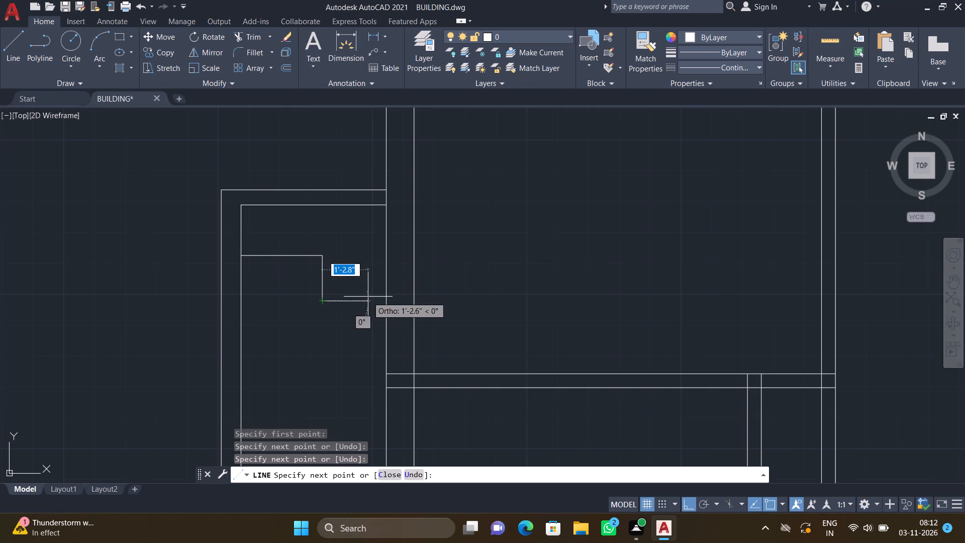
left_click(385, 300)
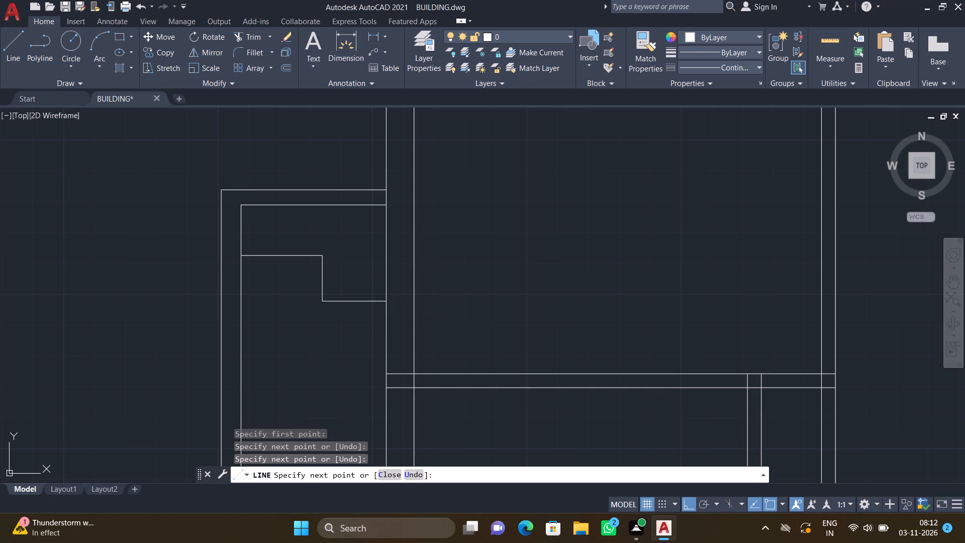
key("Return")
Draw a line about 6" long across the projection's double west wall, about 2'-10" north of its outer southwest corner.
scroll(380, 291, "down", 4)
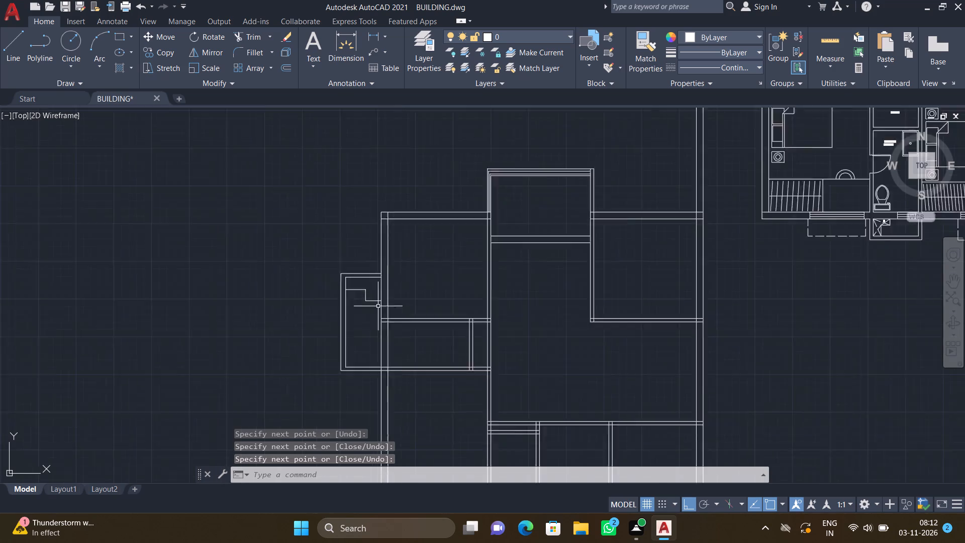
scroll(365, 345, "up", 4)
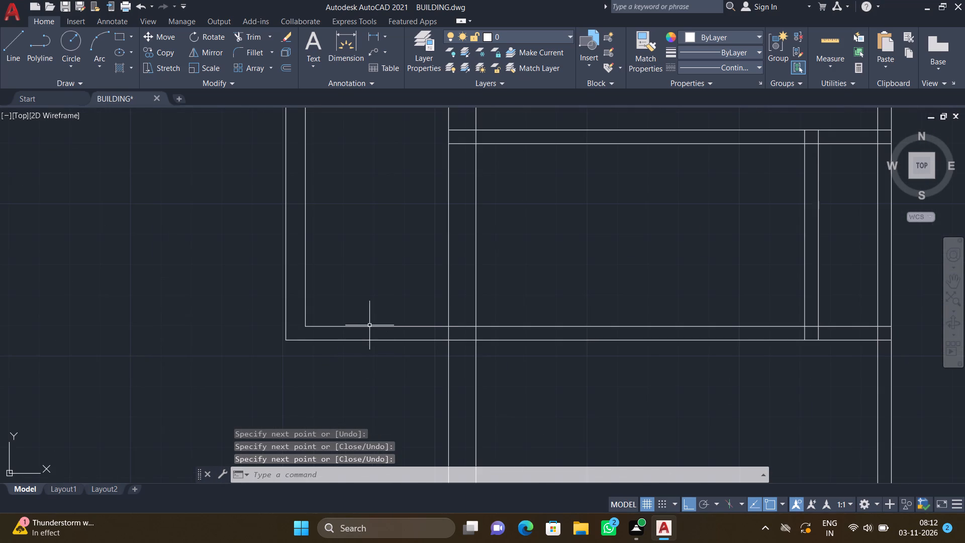
key("l")
key("Return")
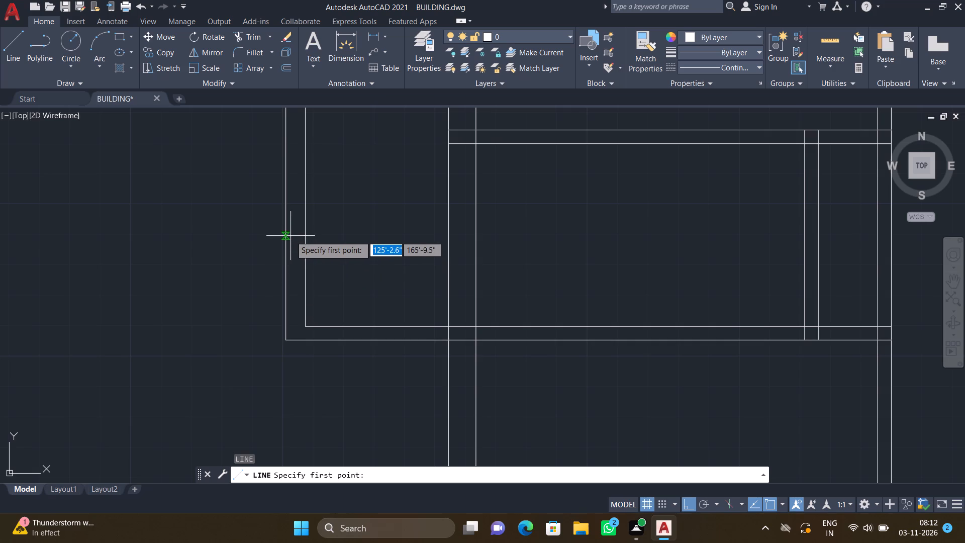
scroll(291, 233, "up", 2)
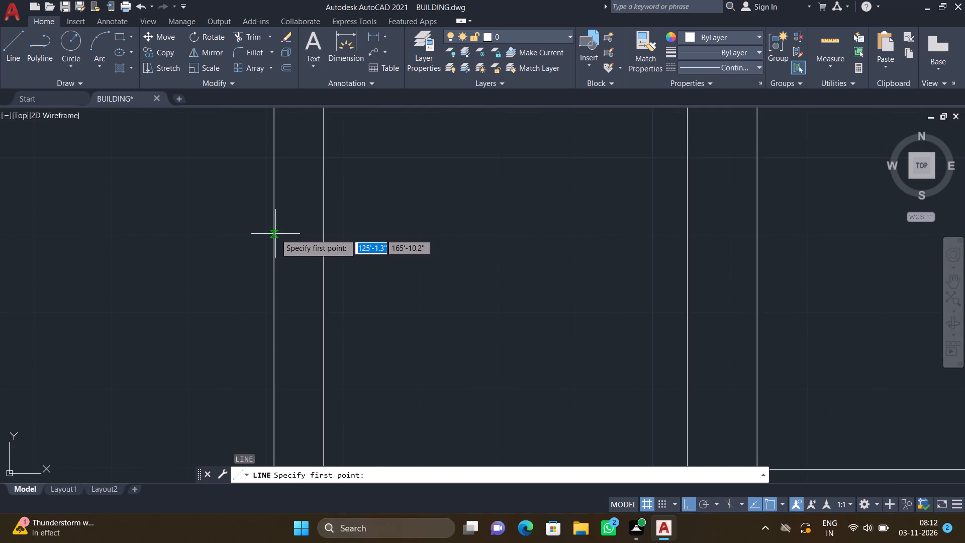
left_click(274, 232)
left_click(326, 233)
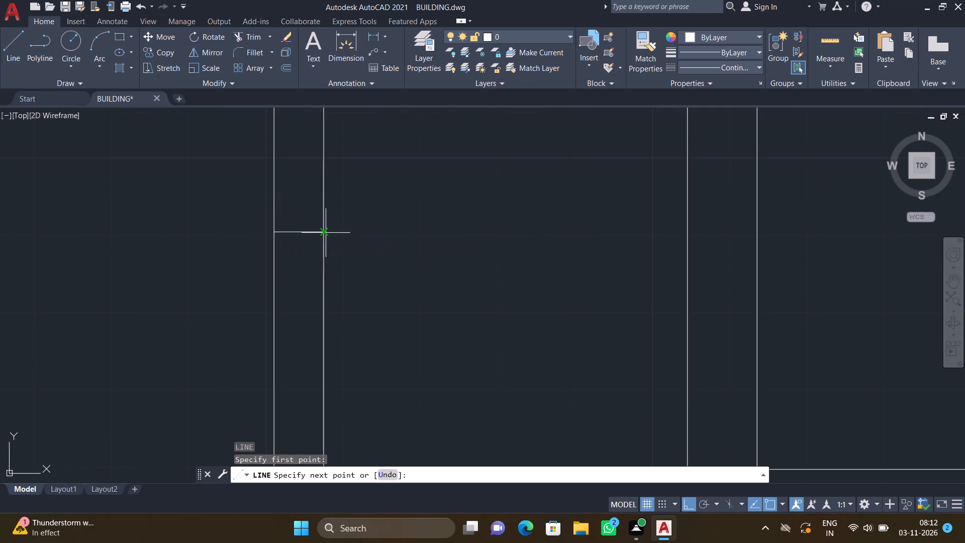
key("Return")
Draw a stepped line below the short cross line, from the projection's inner west line about 2' east, 7" north, and east to the main wall.
key("l")
key("Return")
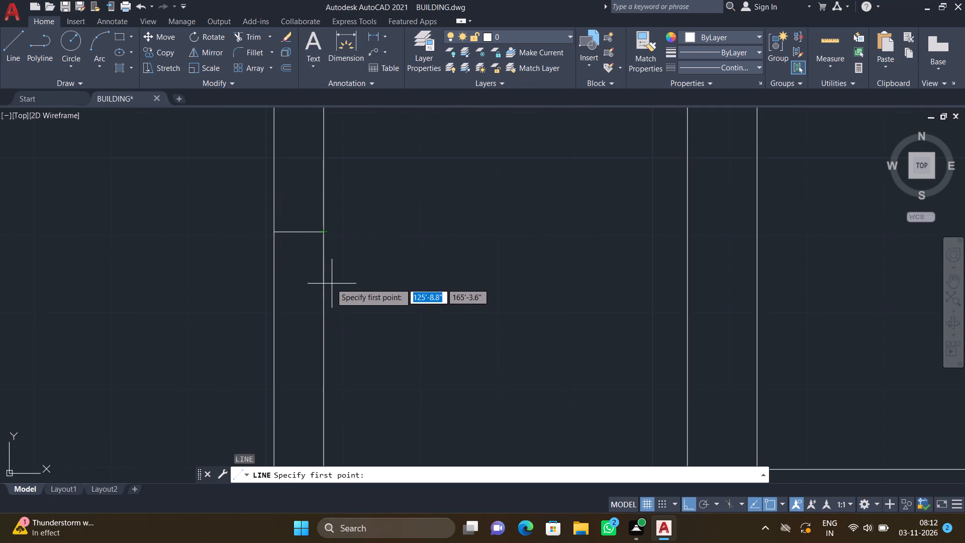
scroll(329, 305, "down", 3)
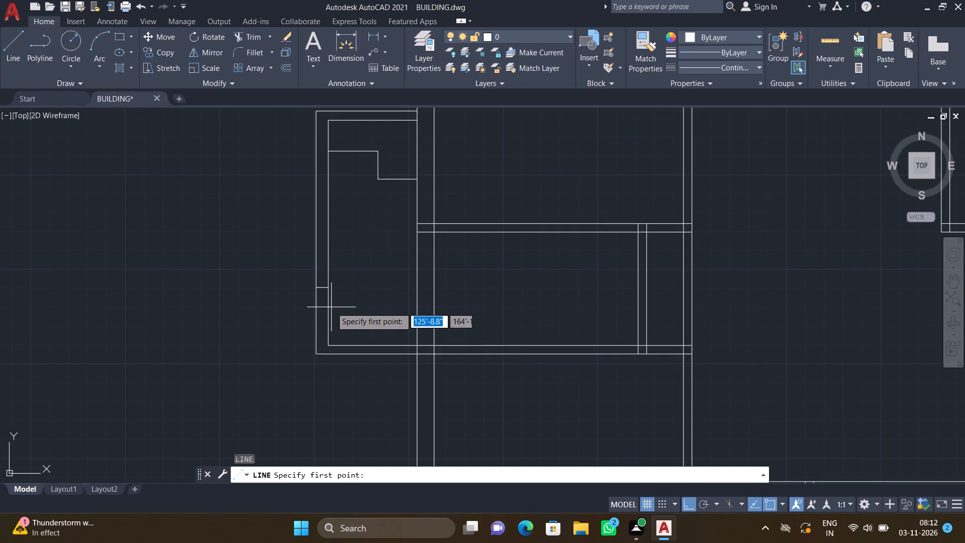
scroll(331, 307, "up", 2)
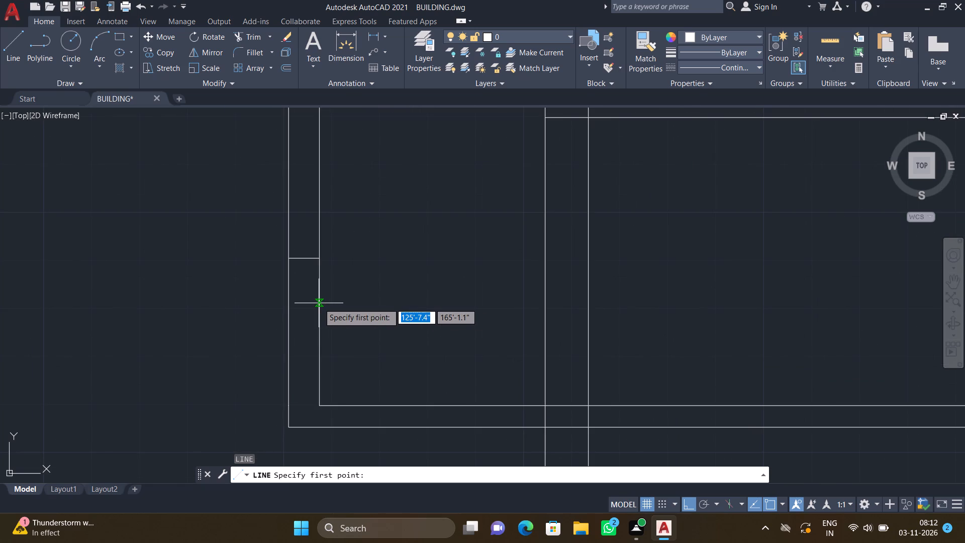
left_click(319, 303)
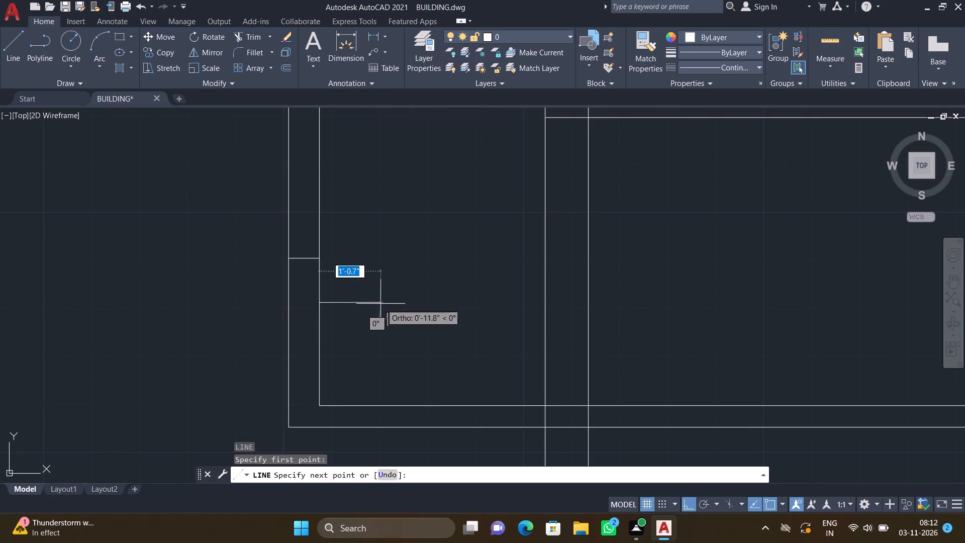
left_click(435, 301)
left_click(436, 270)
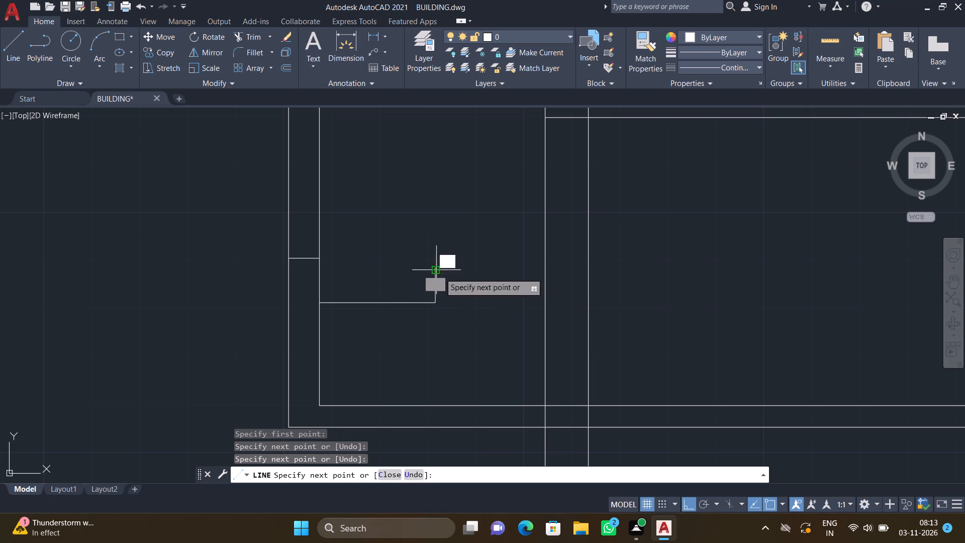
left_click(546, 271)
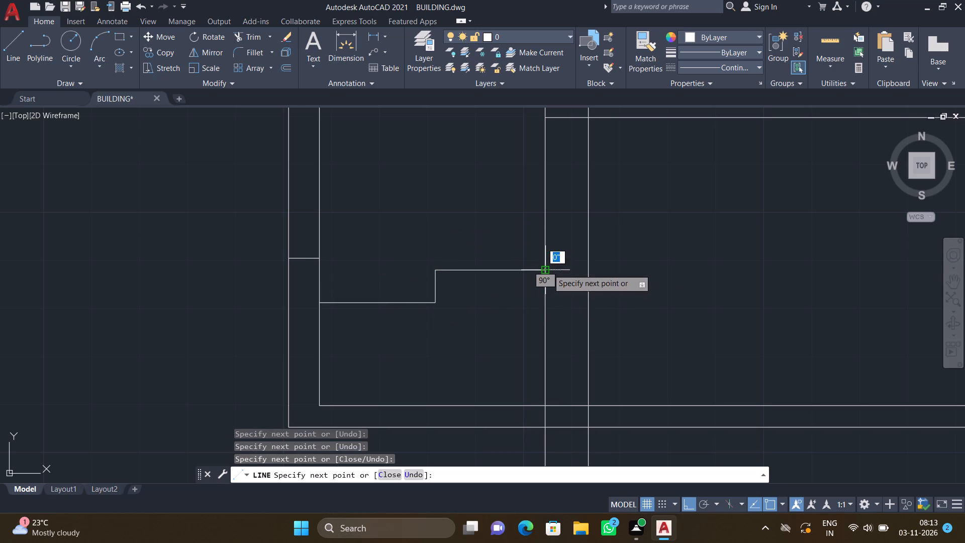
key("Return")
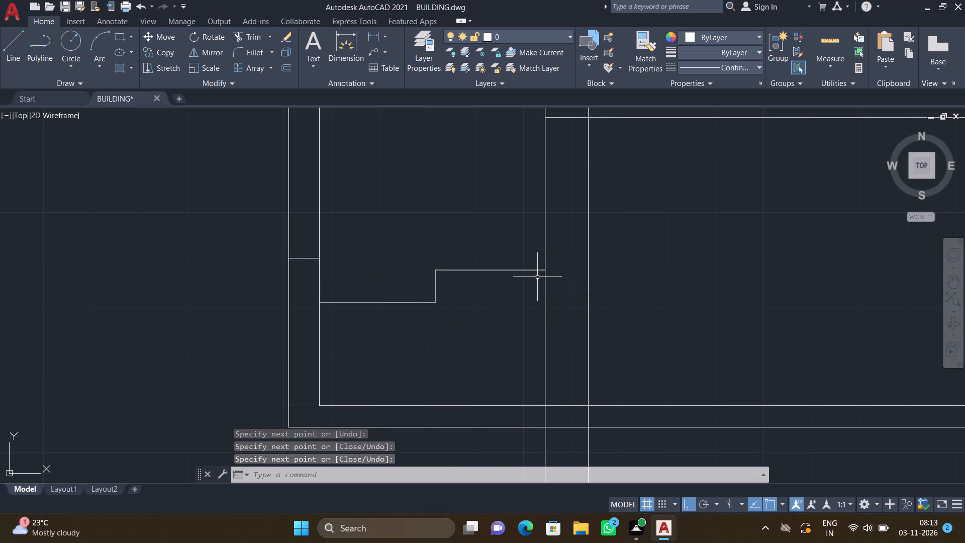
Draw a cross line between the two faces of the north-projecting room's south wall, about 2'-6" east of its west end.
scroll(532, 277, "down", 4)
scroll(516, 237, "up", 2)
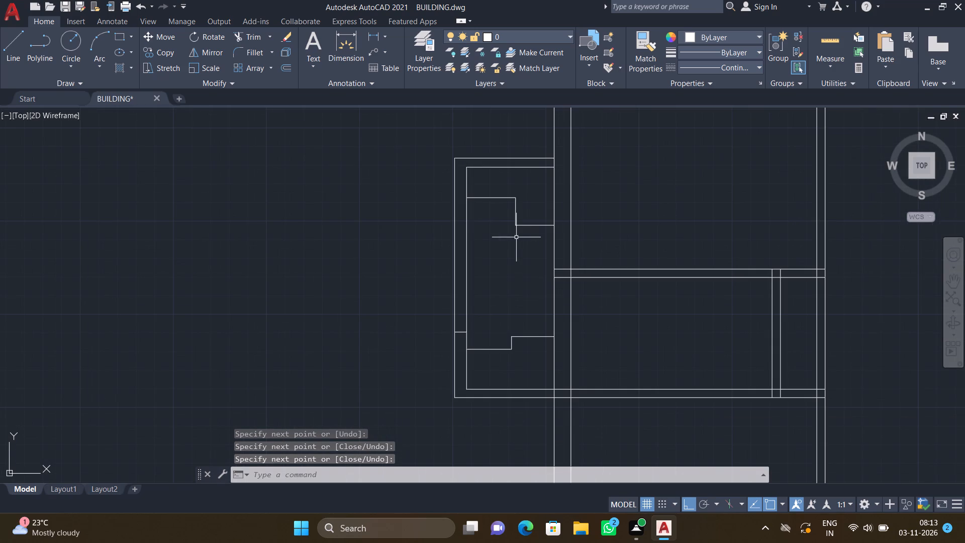
scroll(538, 270, "down", 2)
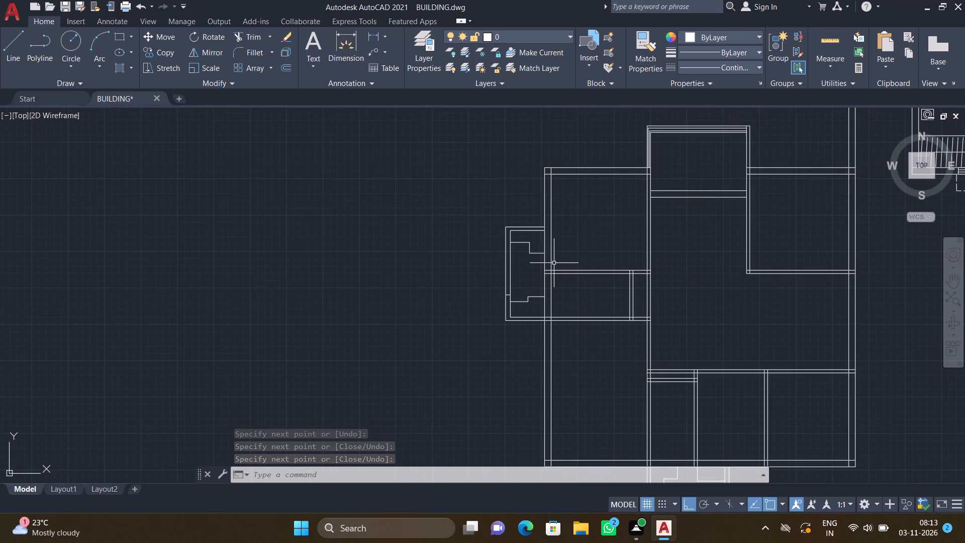
scroll(569, 275, "down", 2)
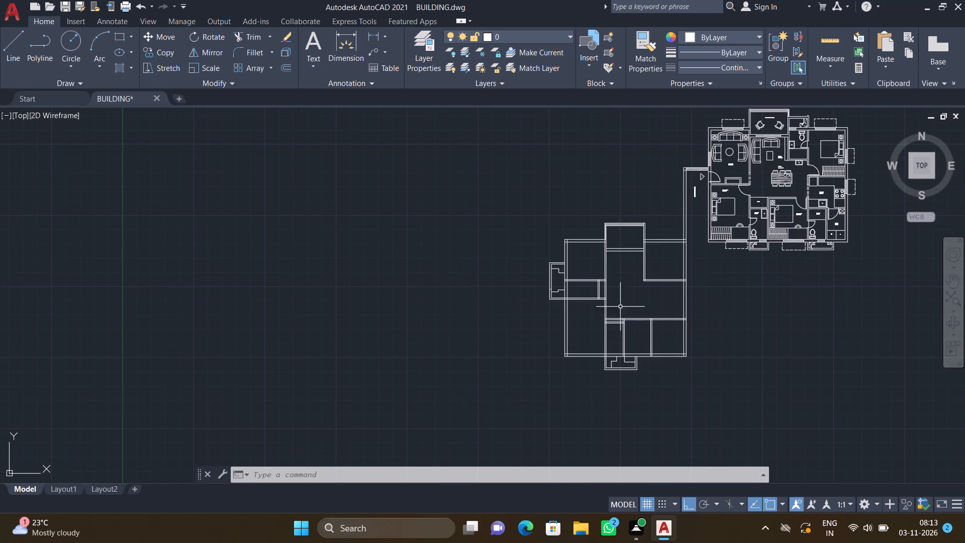
scroll(620, 247, "up", 2)
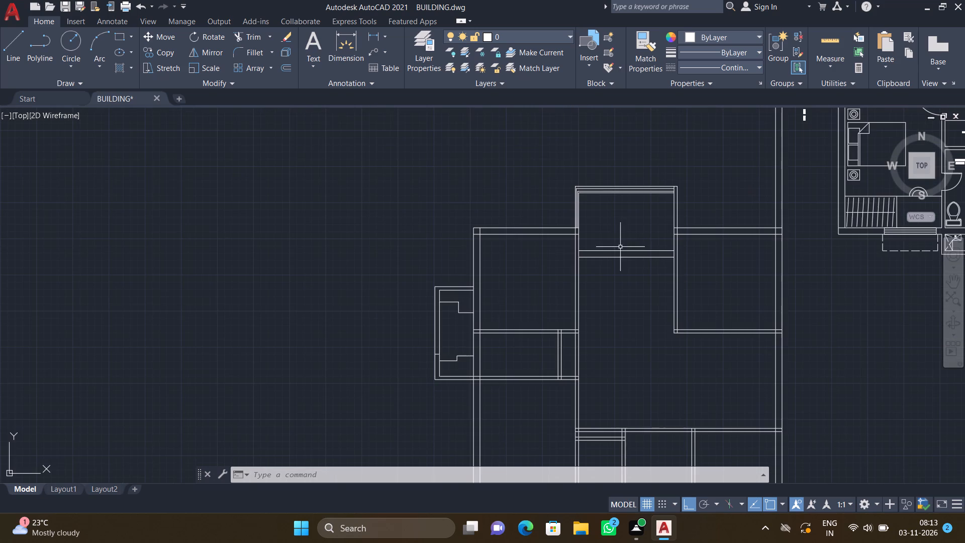
key("l")
key("Return")
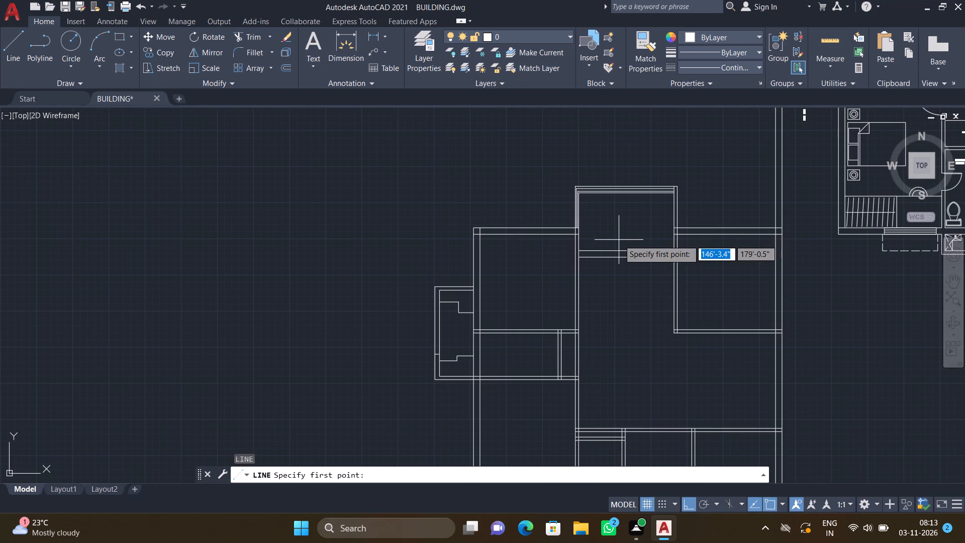
scroll(598, 247, "up", 2)
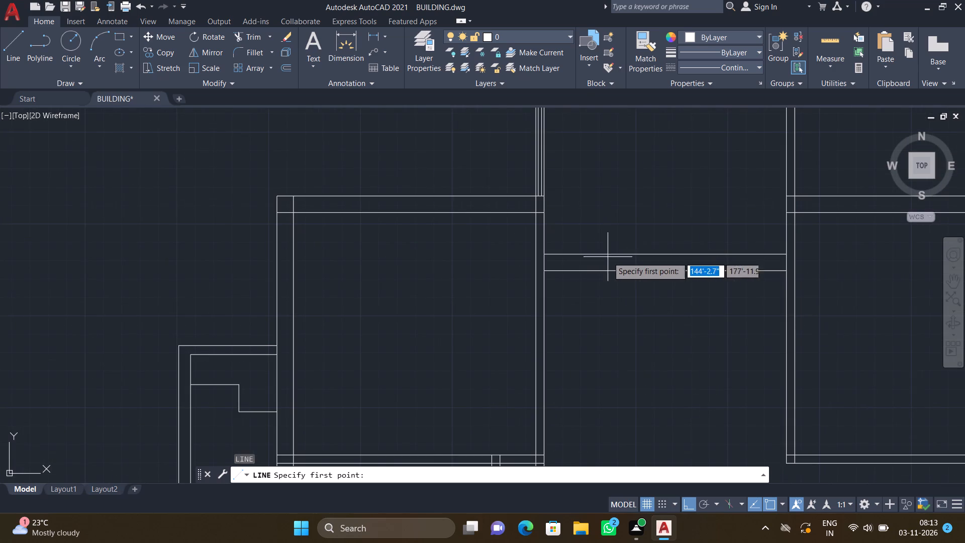
scroll(607, 260, "up", 2)
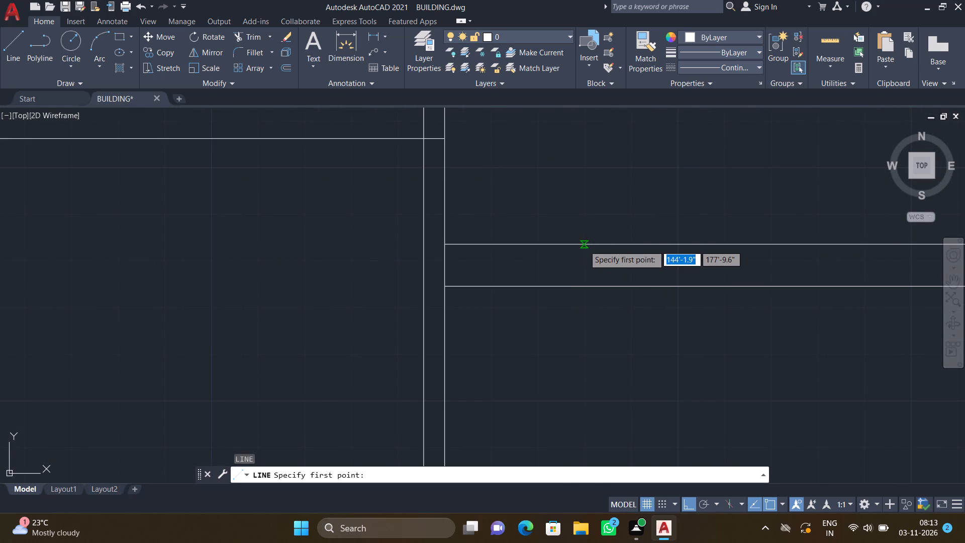
left_click(584, 245)
scroll(589, 281, "up", 2)
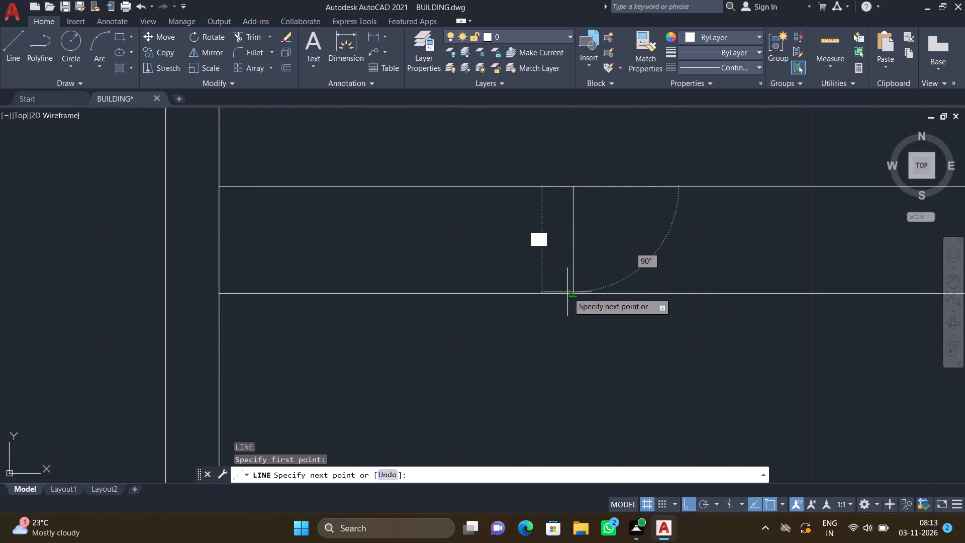
left_click(574, 294)
key("Return")
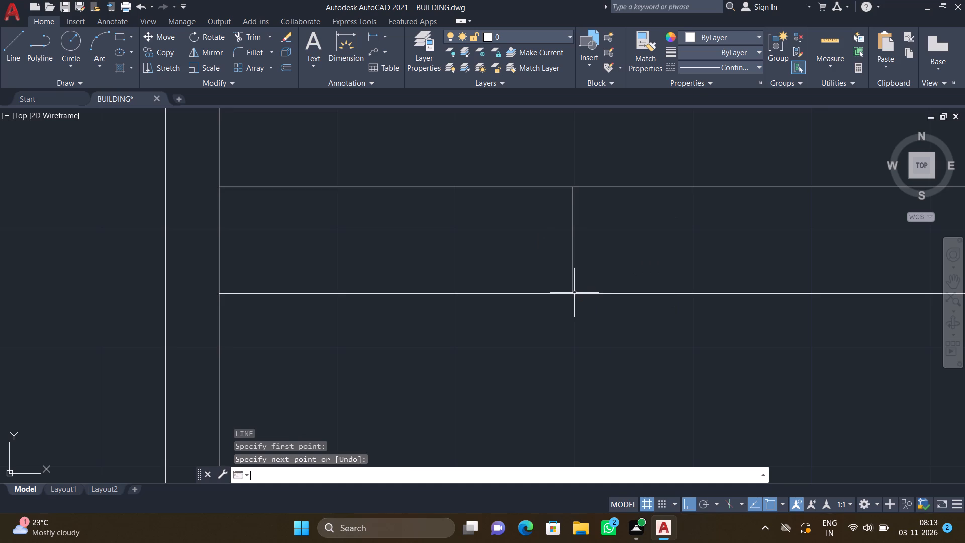
Draw a second cross line between the same wall's two faces, about 2'-1" west of its east end.
scroll(567, 291, "down", 5)
scroll(644, 289, "up", 2)
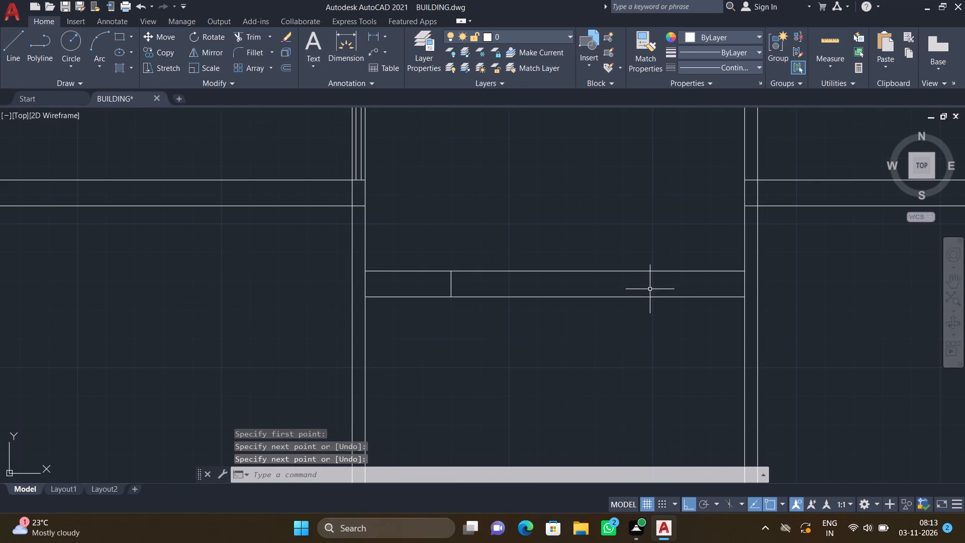
key("l")
key("Return")
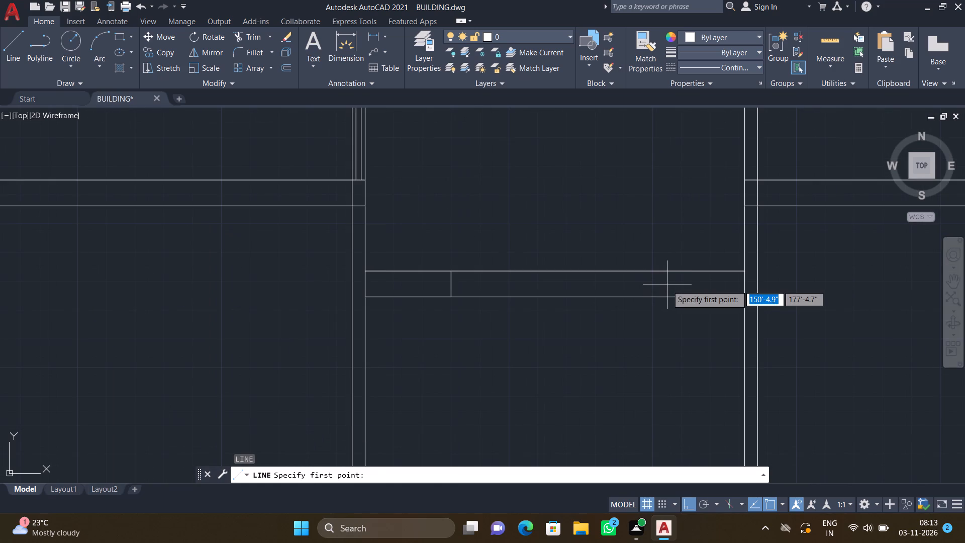
scroll(668, 275, "up", 2)
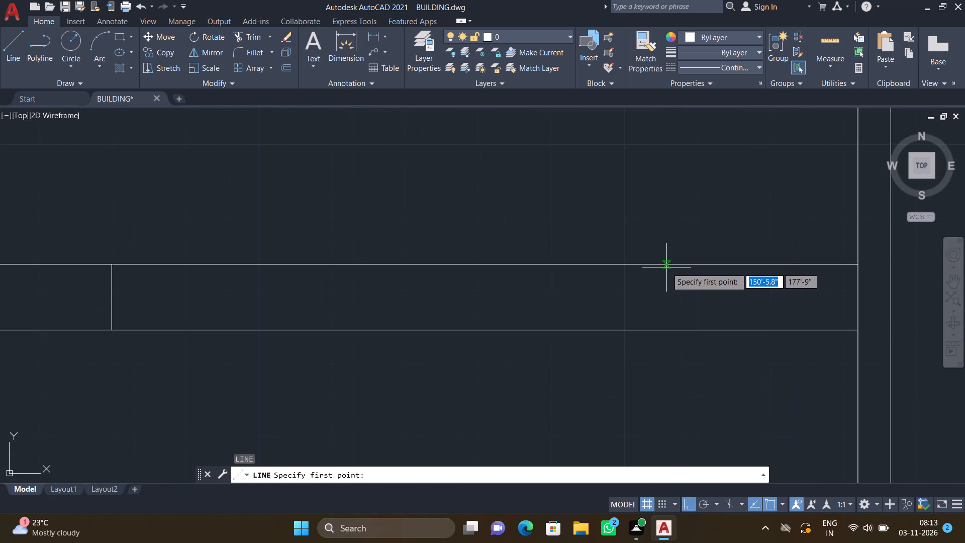
left_click(671, 265)
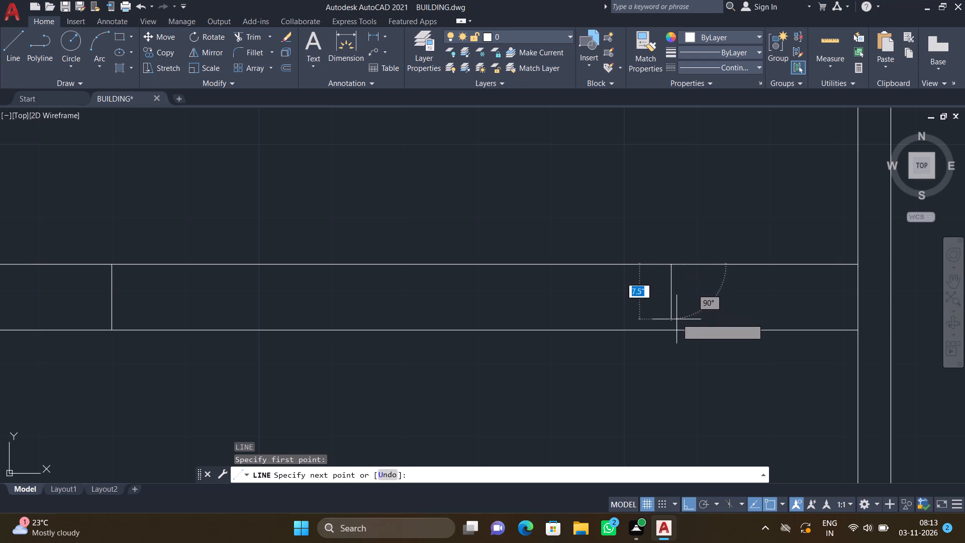
left_click(675, 331)
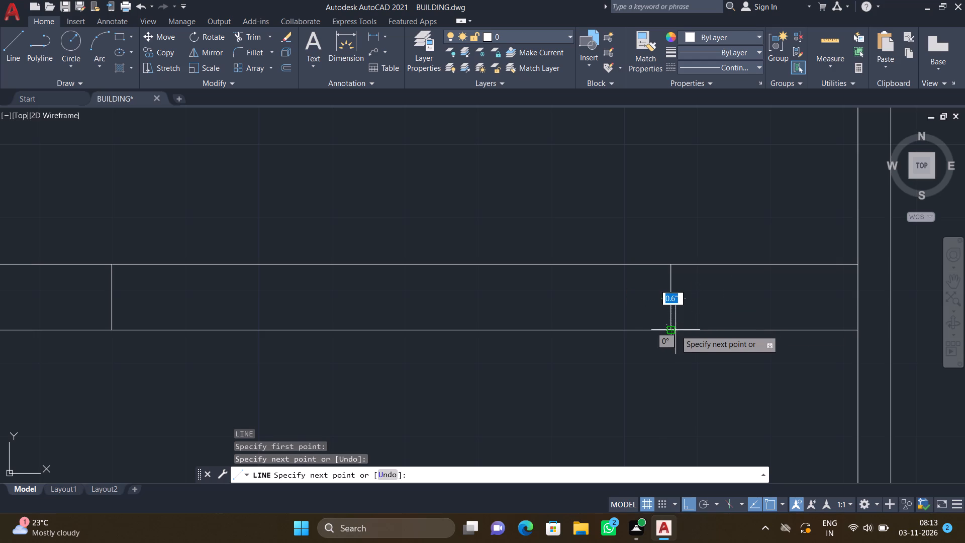
key("Return")
Draw a lengthwise line between the two cross lines in the north-projecting room's south wall, about 3" below the wall's north face.
key("l")
key("Return")
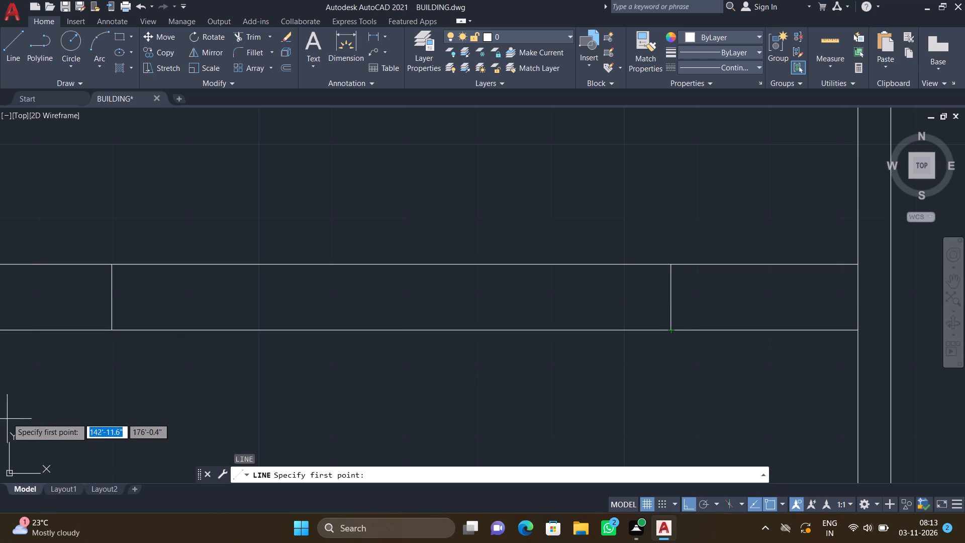
left_click(113, 285)
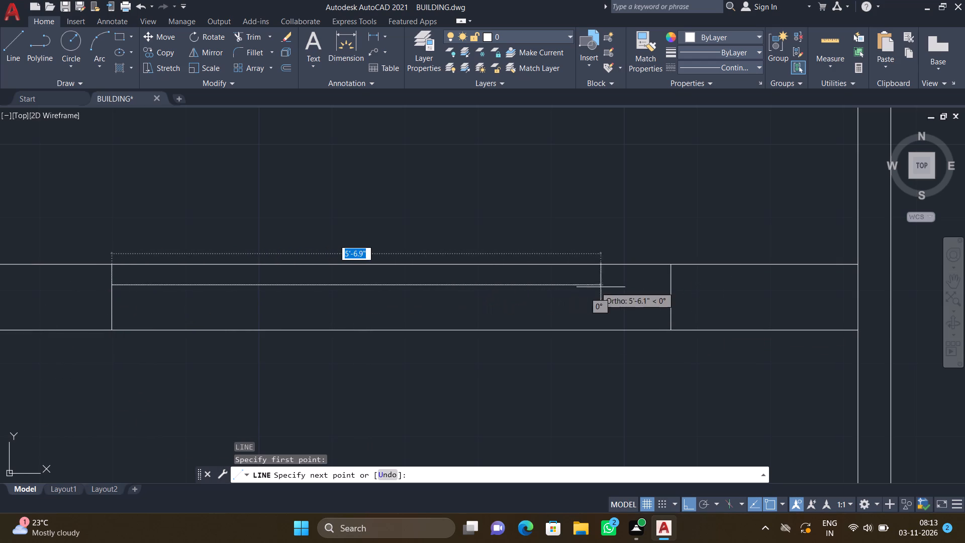
left_click(669, 284)
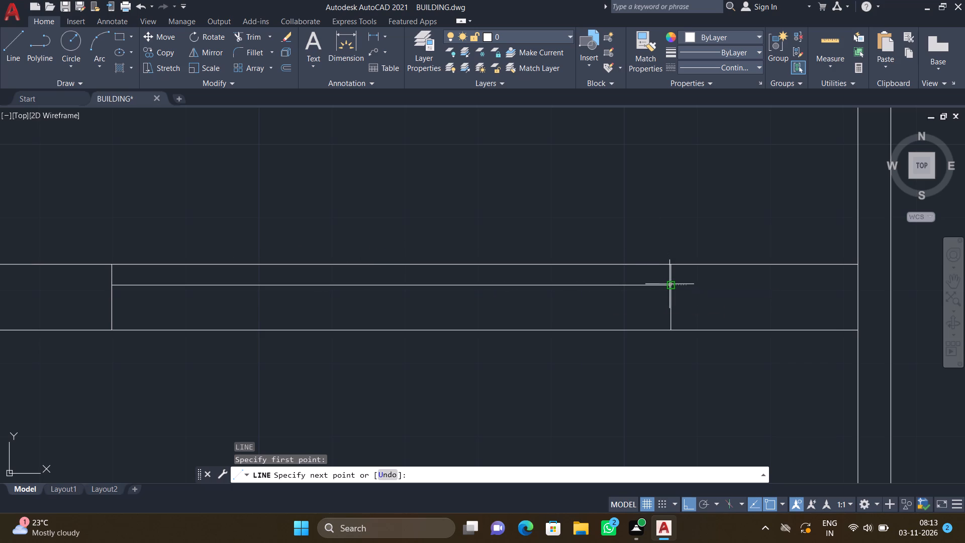
key("l")
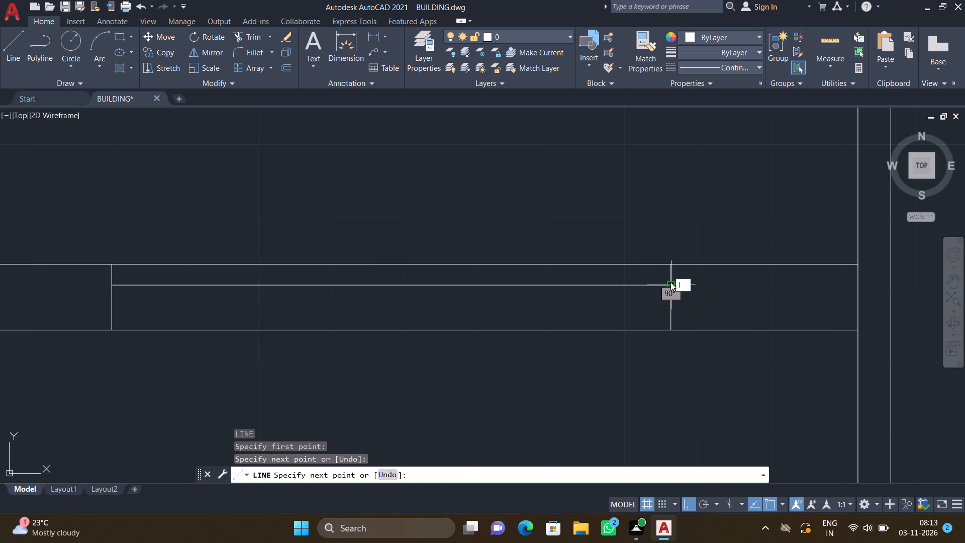
key("Escape")
key("Escape")
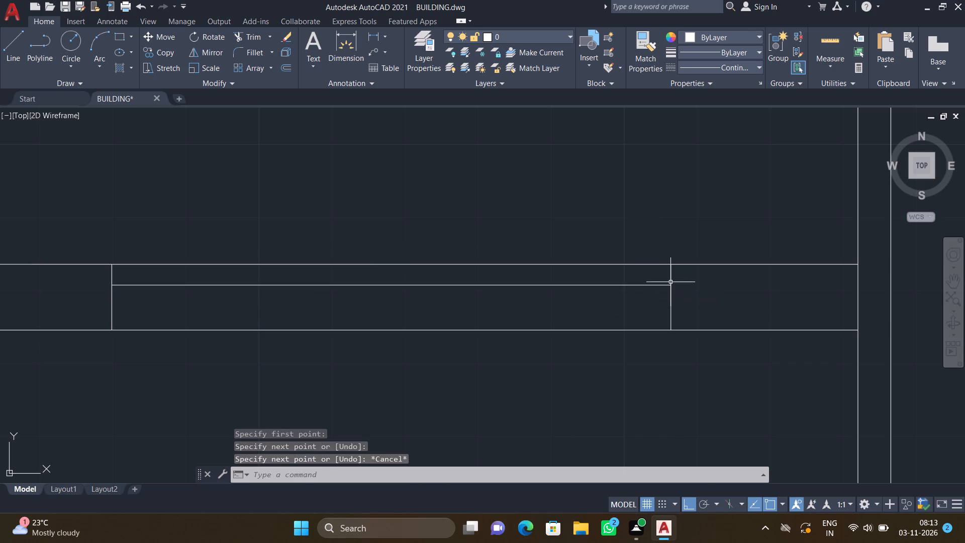
Draw a second lengthwise line between the same two cross lines, about 5.5" below the wall's north face.
key("l")
key("Return")
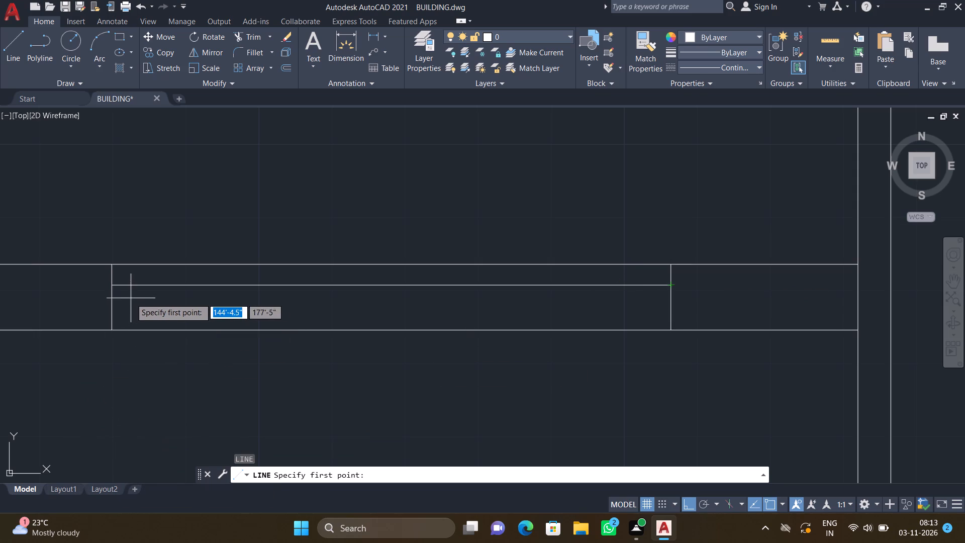
scroll(113, 302, "up", 2)
left_click_drag(107, 310, 125, 310)
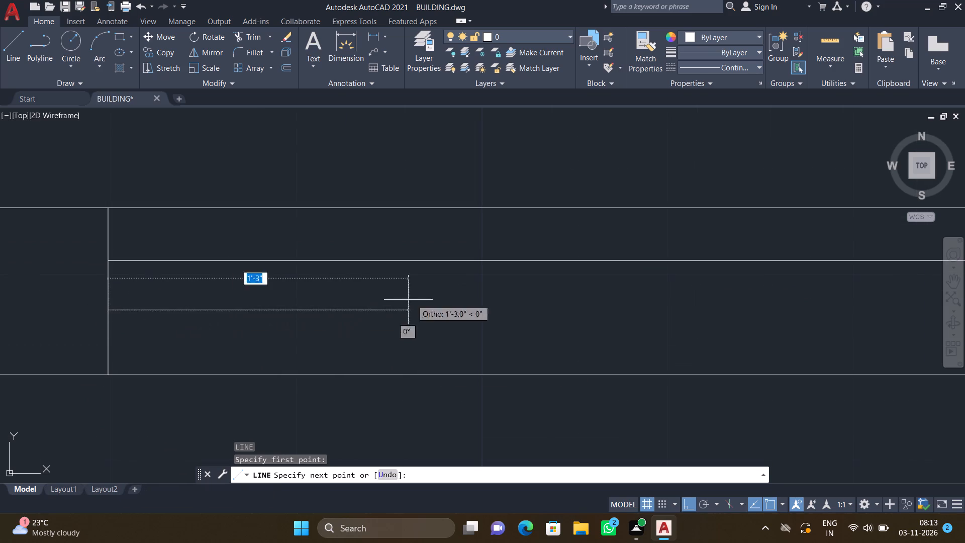
scroll(491, 308, "down", 3)
scroll(736, 315, "up", 2)
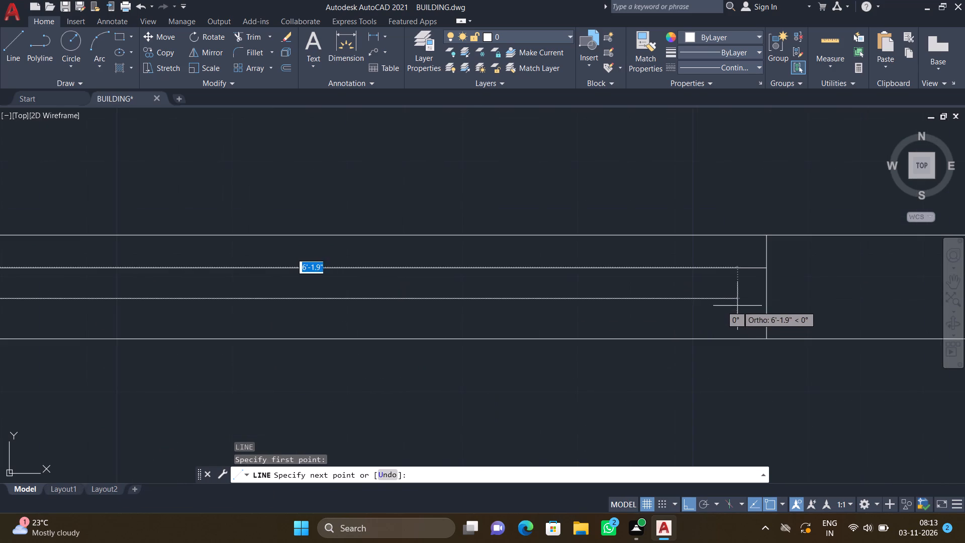
left_click(764, 298)
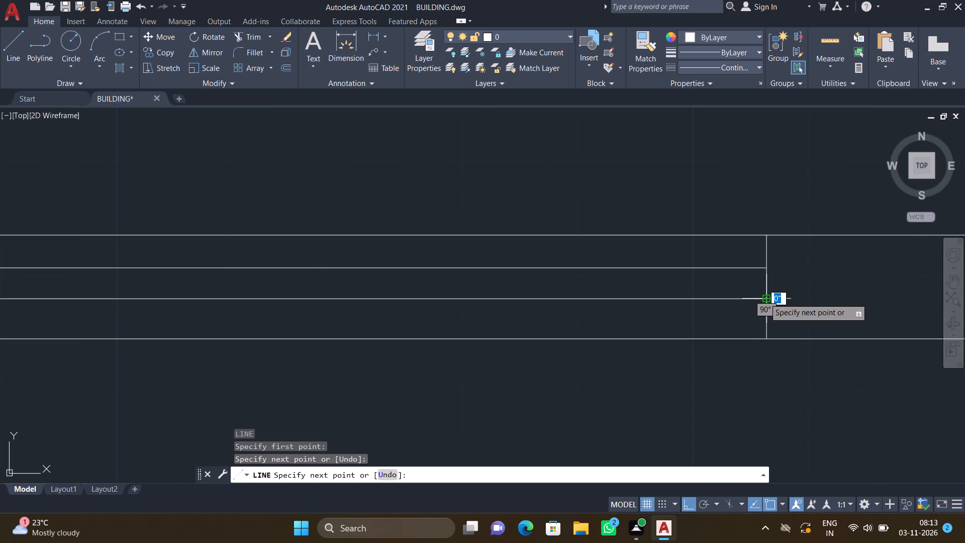
key("Return")
Draw an L-shaped line in the northwest room, from the west wall's inner face about 6'-8" east, and about 3'-4" south to the south wall.
scroll(755, 298, "down", 5)
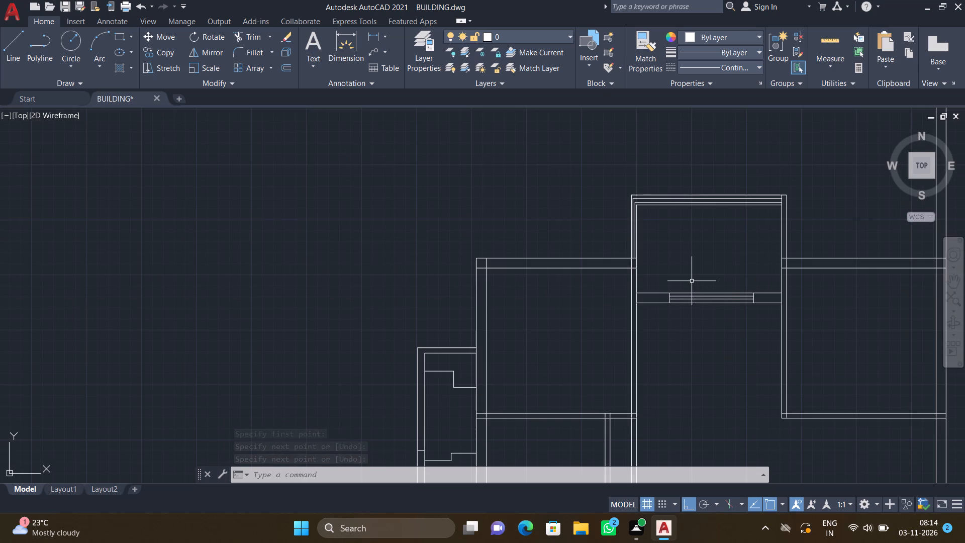
key("l")
key("Return")
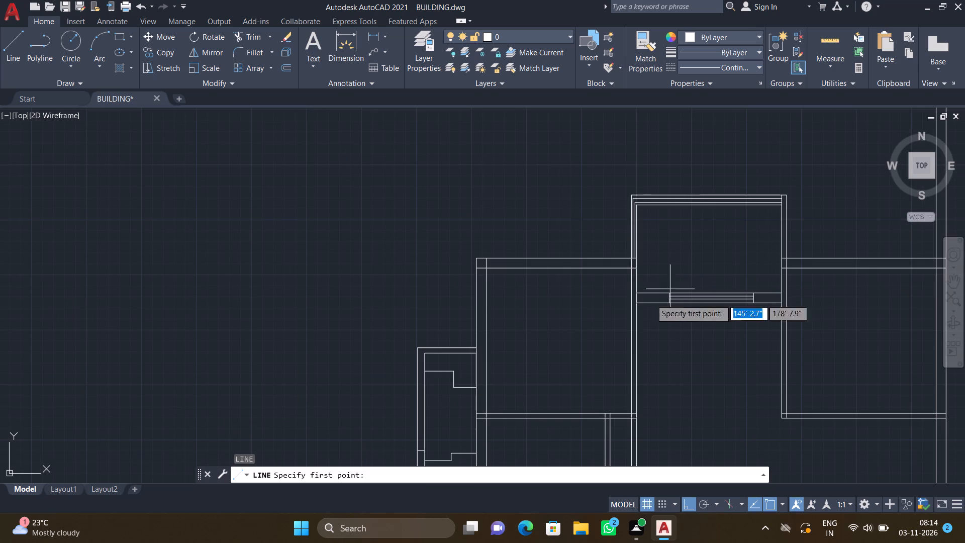
scroll(481, 414, "up", 2)
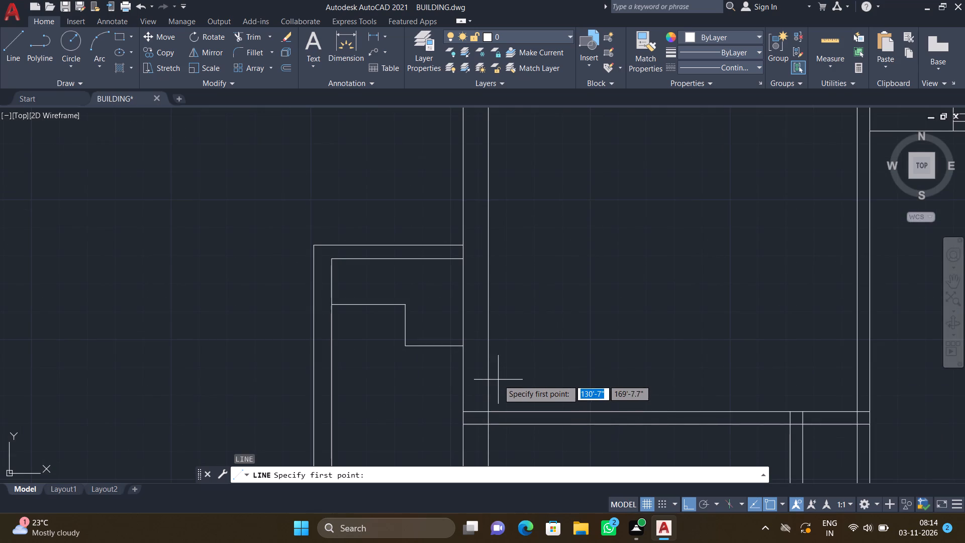
left_click(489, 300)
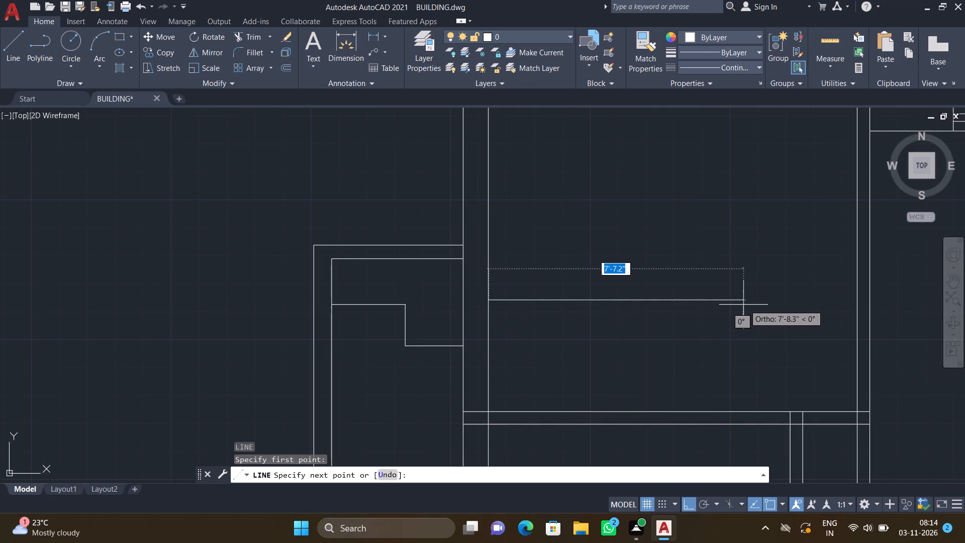
left_click(711, 308)
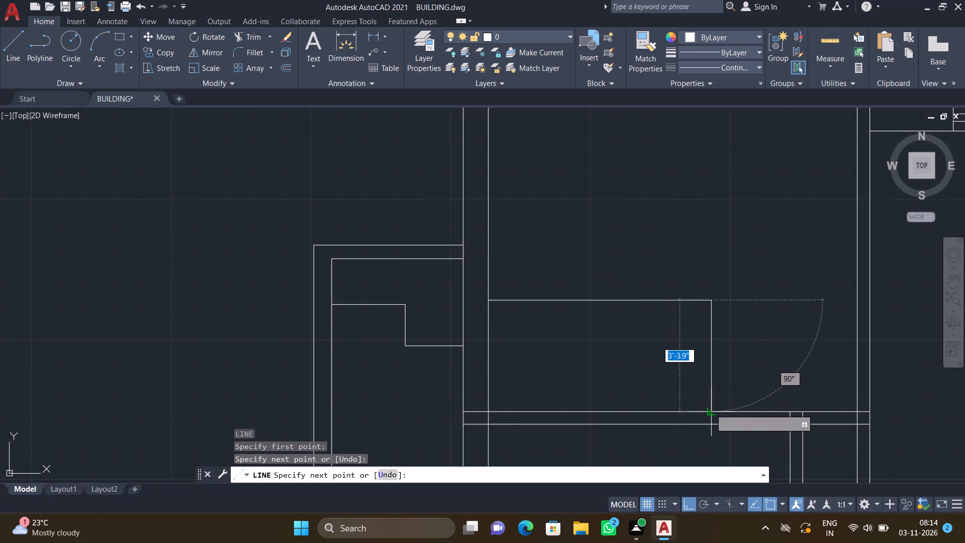
left_click(710, 409)
key("Return")
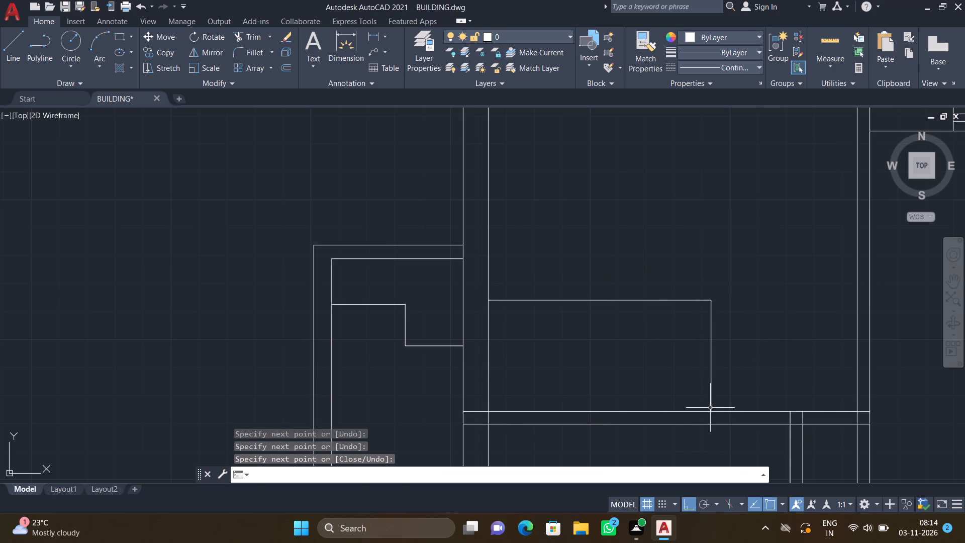
Draw a line from the central hall's east wall, near its south end, about 1'-7" west, and about 7'-6" north to the cross wall.
scroll(707, 403, "down", 3)
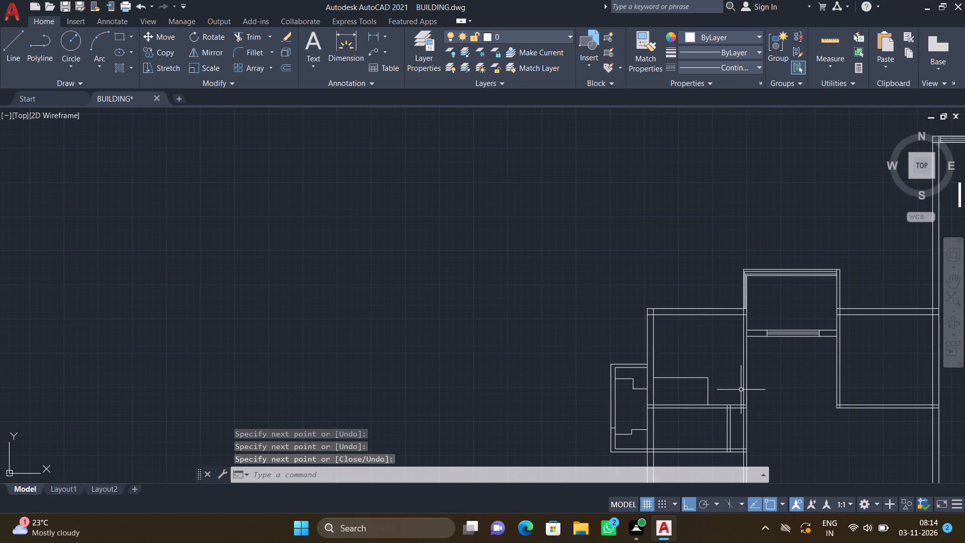
scroll(831, 377, "up", 1)
scroll(832, 372, "down", 4)
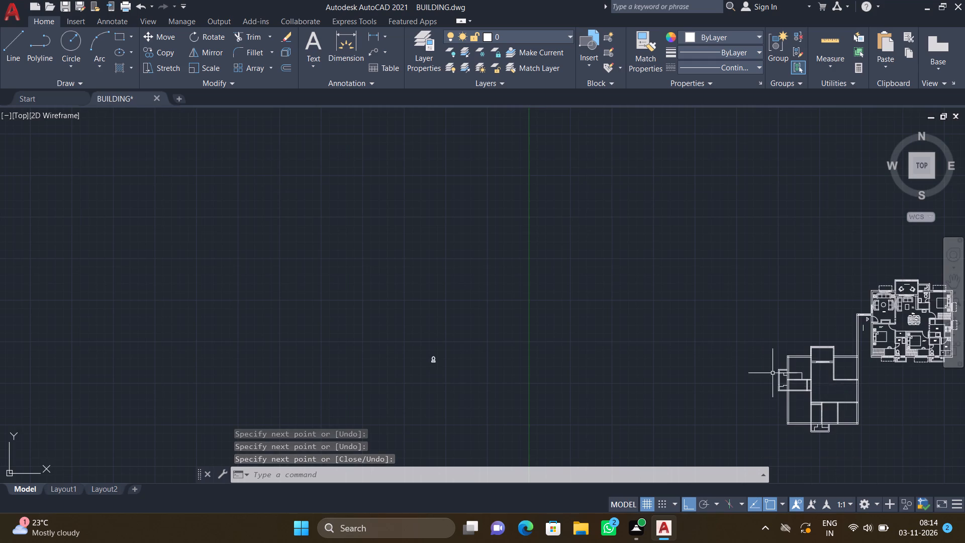
scroll(661, 359, "down", 3)
scroll(724, 383, "up", 4)
scroll(643, 250, "up", 2)
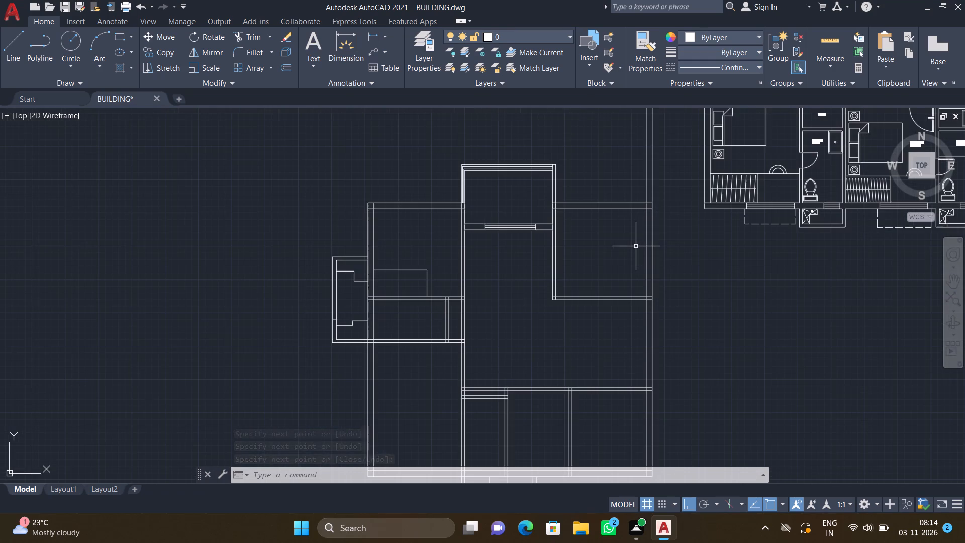
key("l")
key("Return")
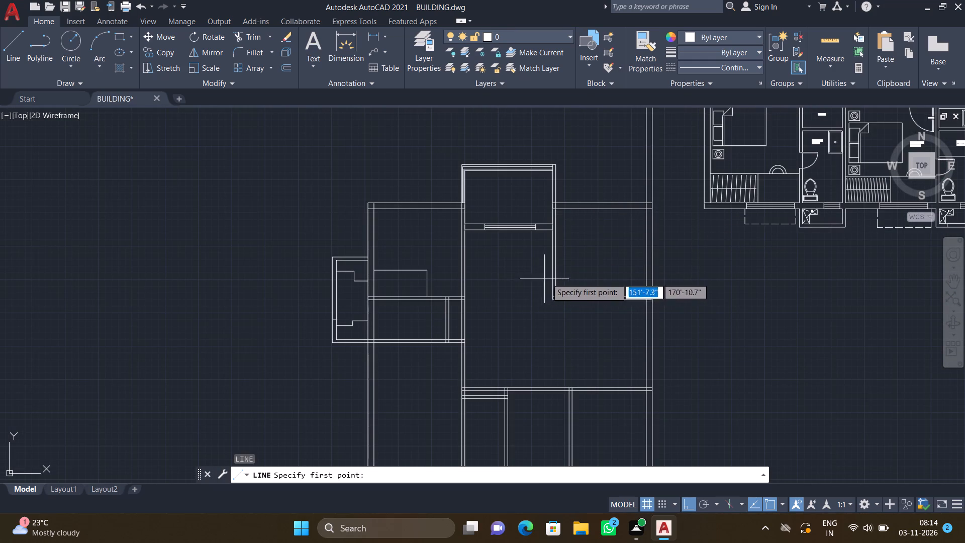
scroll(553, 280, "up", 2)
left_click_drag(548, 302, 543, 302)
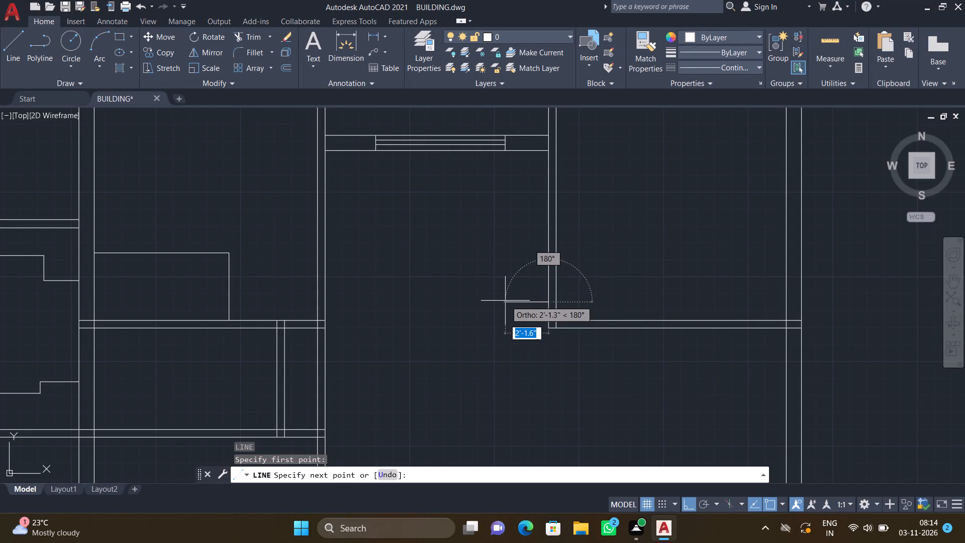
left_click_drag(517, 301, 517, 296)
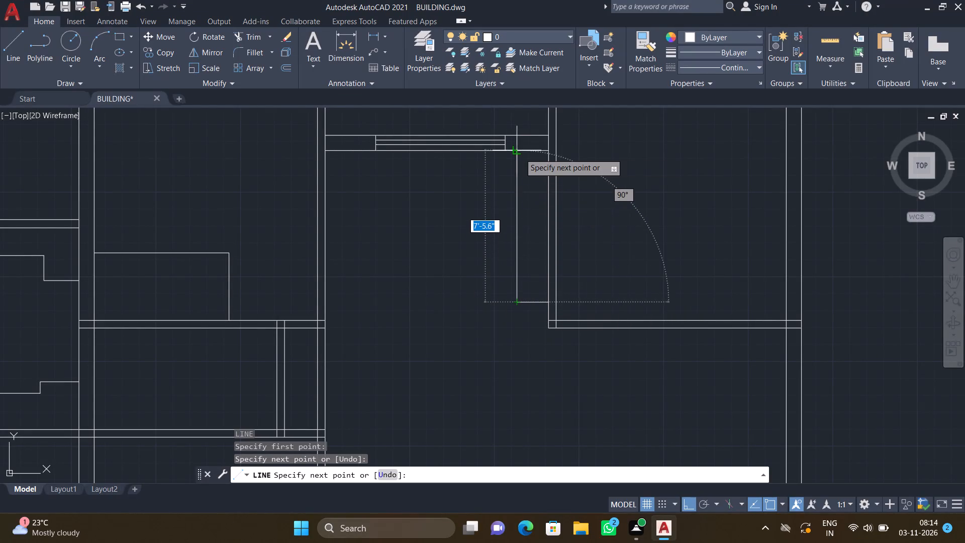
scroll(520, 153, "up", 3)
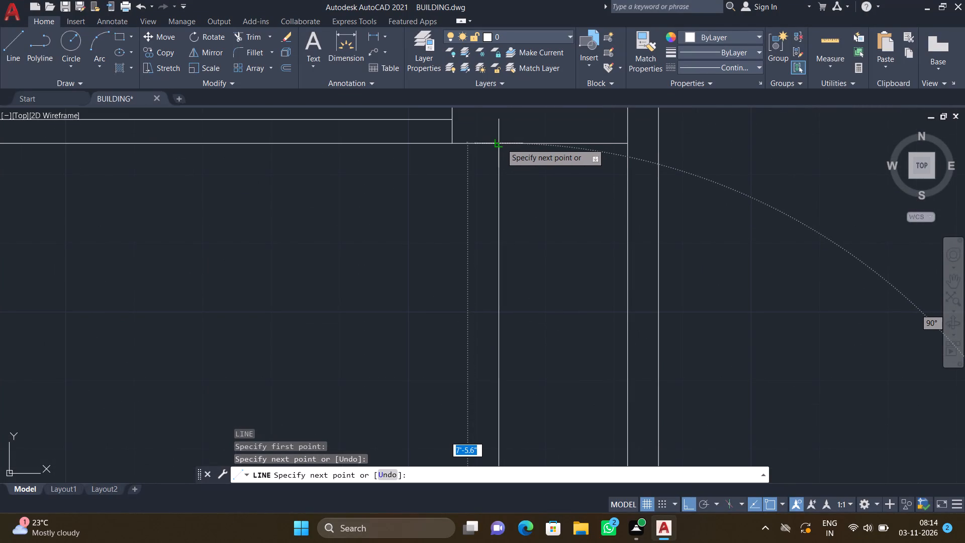
left_click(500, 143)
key("Return")
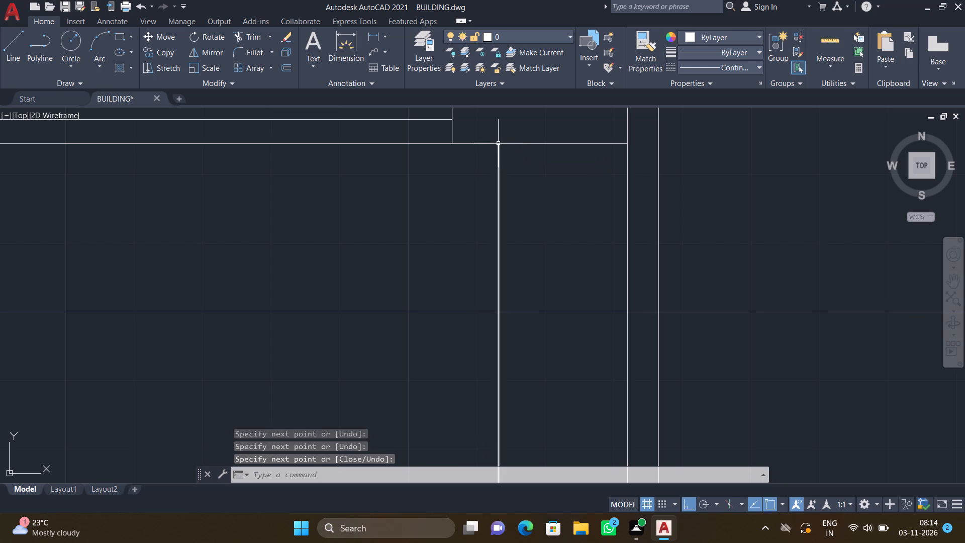
Draw an L-shaped line in the east room, from the south wall's inner face about 3'-1" north, and east to the east wall.
scroll(493, 174, "down", 5)
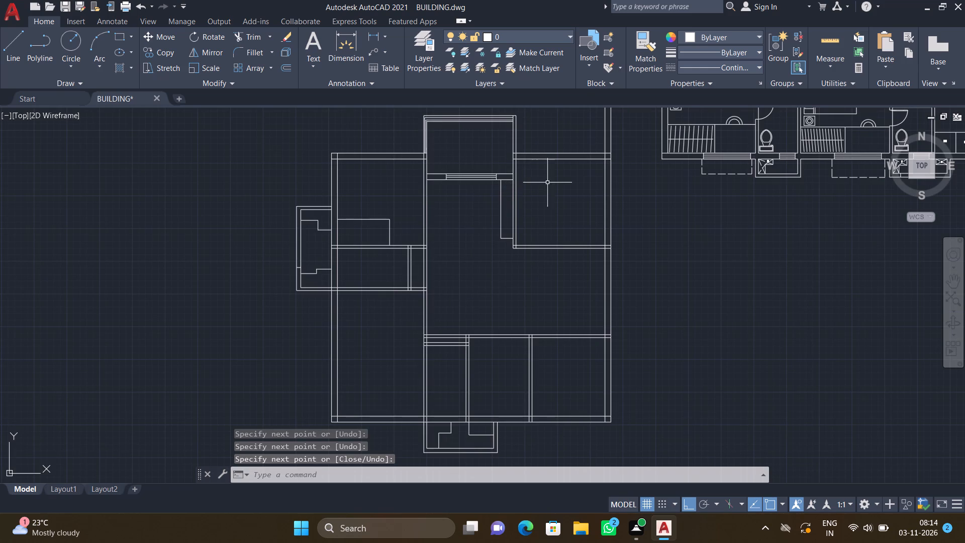
key("l")
key("Return")
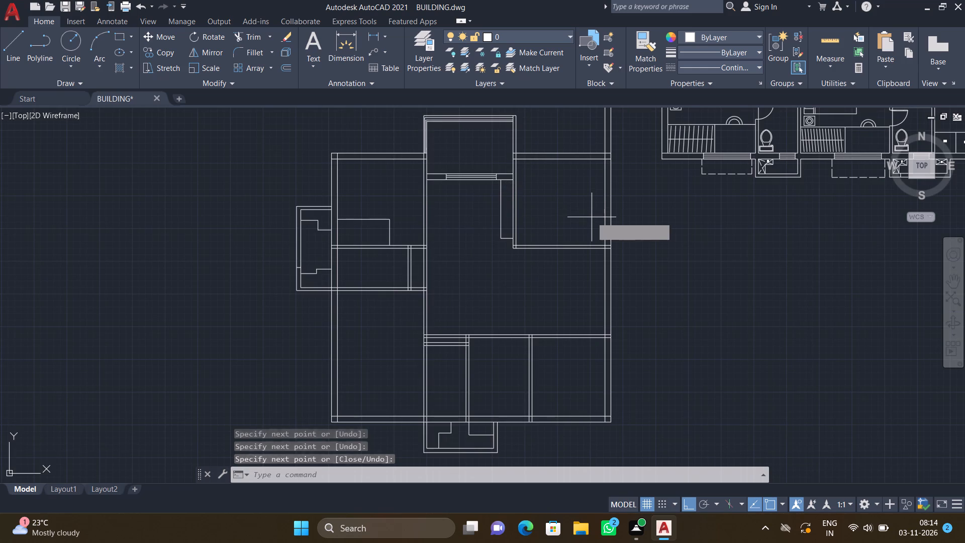
scroll(554, 242, "up", 2)
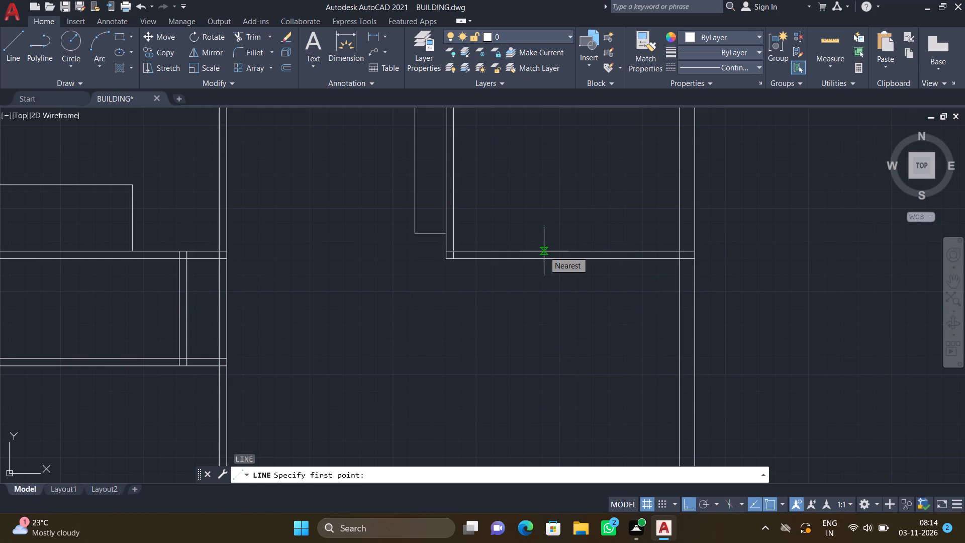
left_click(544, 251)
left_click(552, 189)
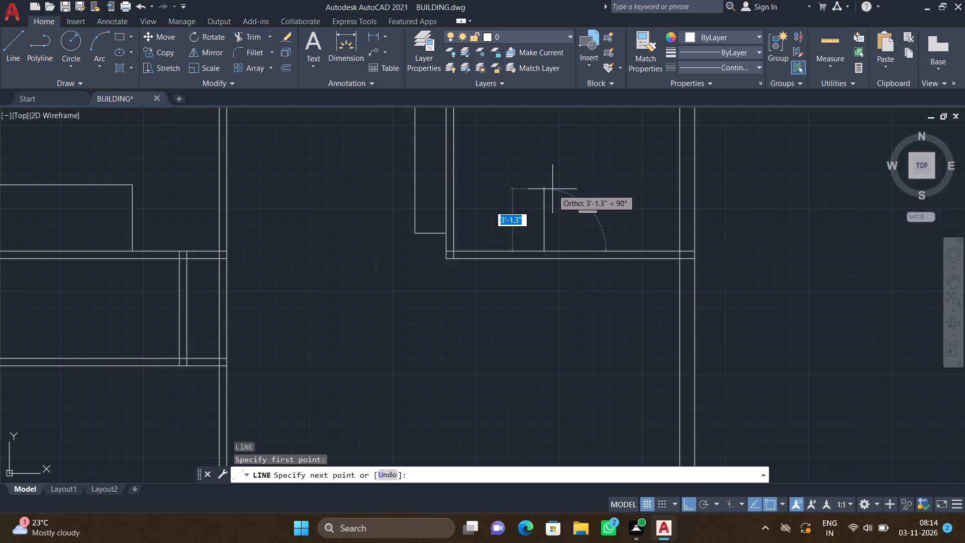
left_click(678, 188)
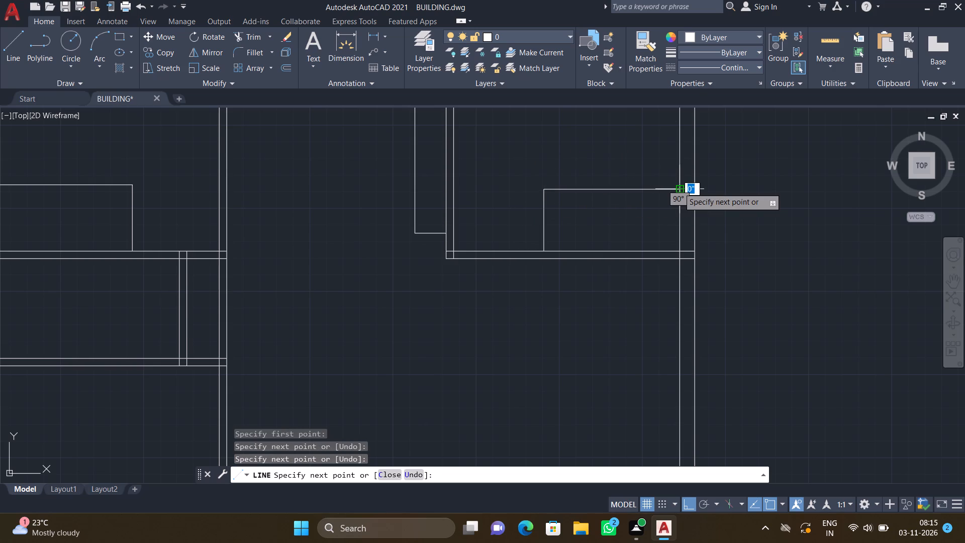
key("Return")
Draw a cross line over the hall's narrow strip, from its west side to the wall, about 3'-4" north of its south end.
scroll(659, 185, "down", 3)
scroll(580, 188, "up", 3)
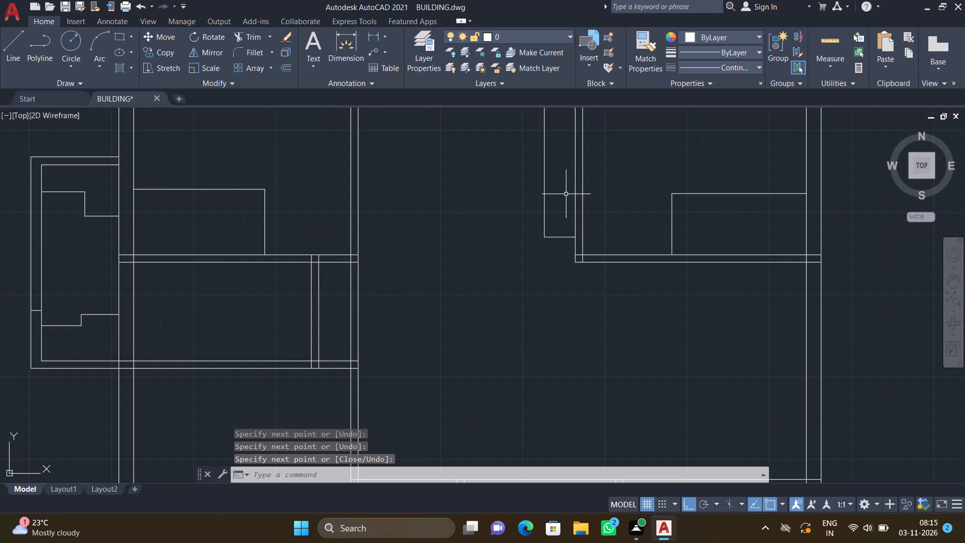
type("tr")
key("Escape")
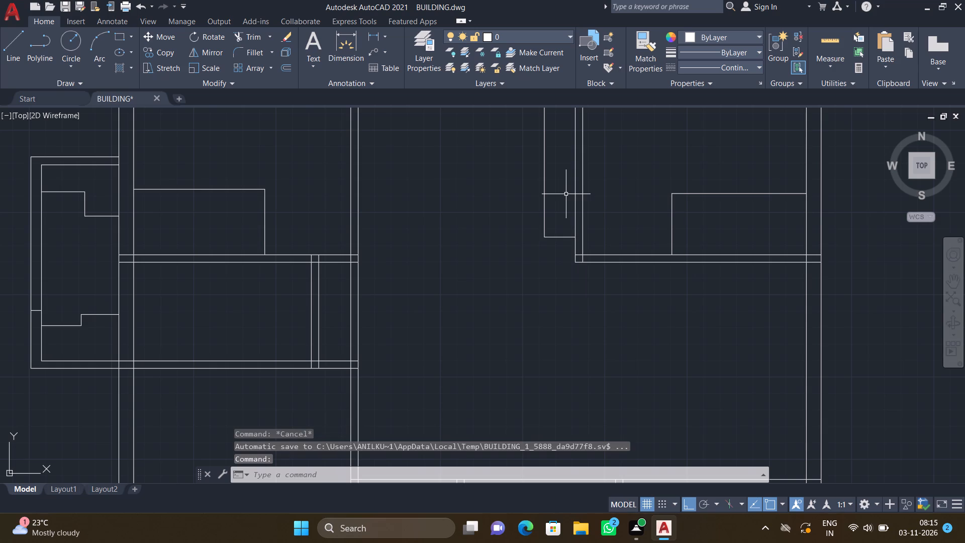
key("l")
key("Return")
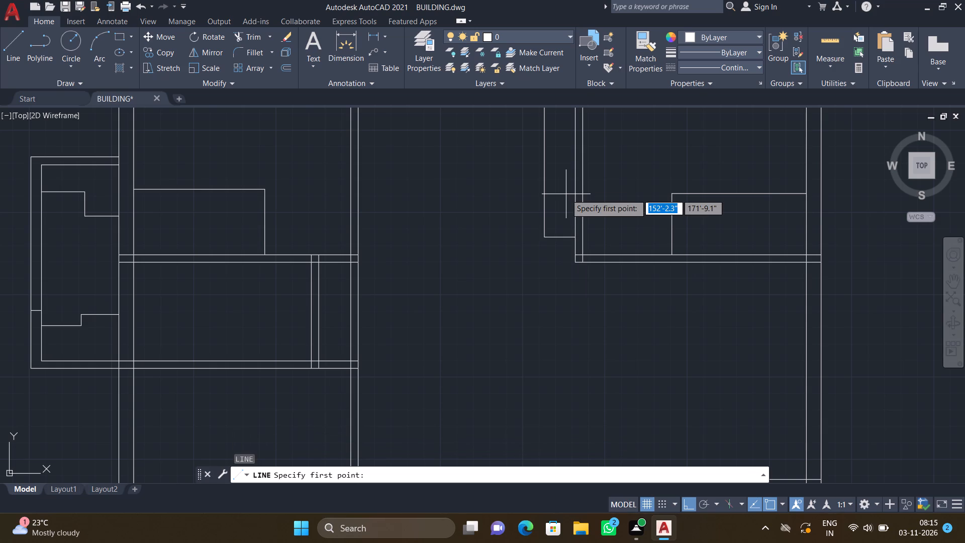
left_click(545, 171)
left_click(574, 168)
key("Return")
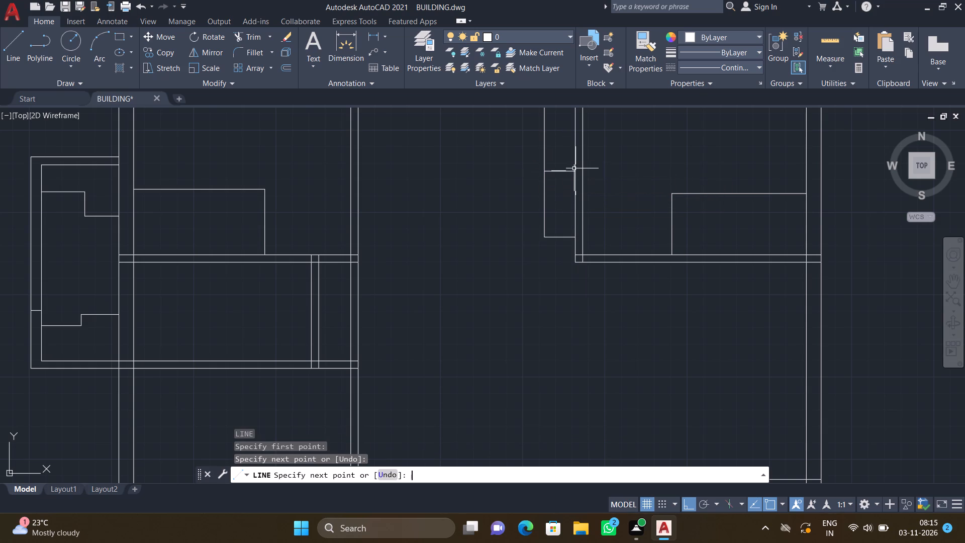
Trim away the narrow strip's south end line and its west side below the new cross line.
type("tr")
key("Return")
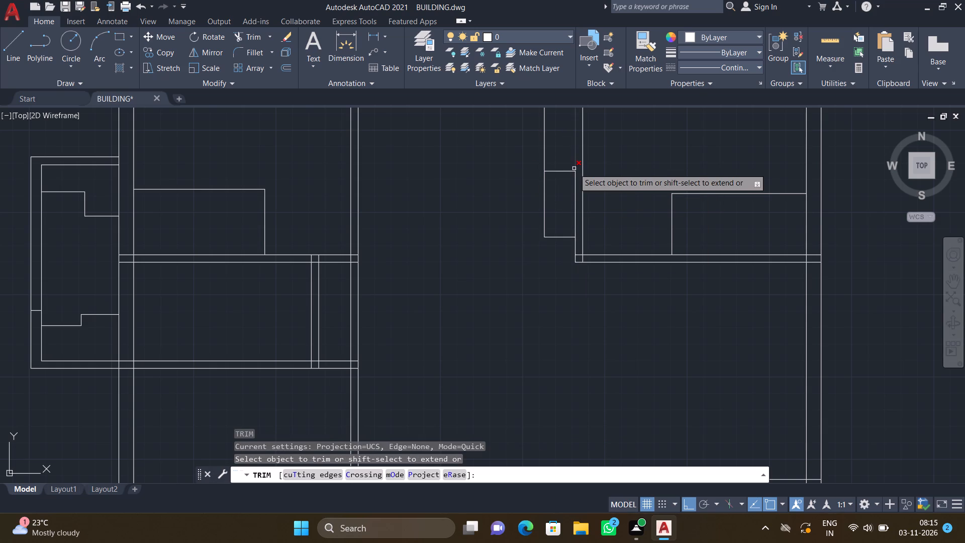
scroll(547, 230, "up", 1)
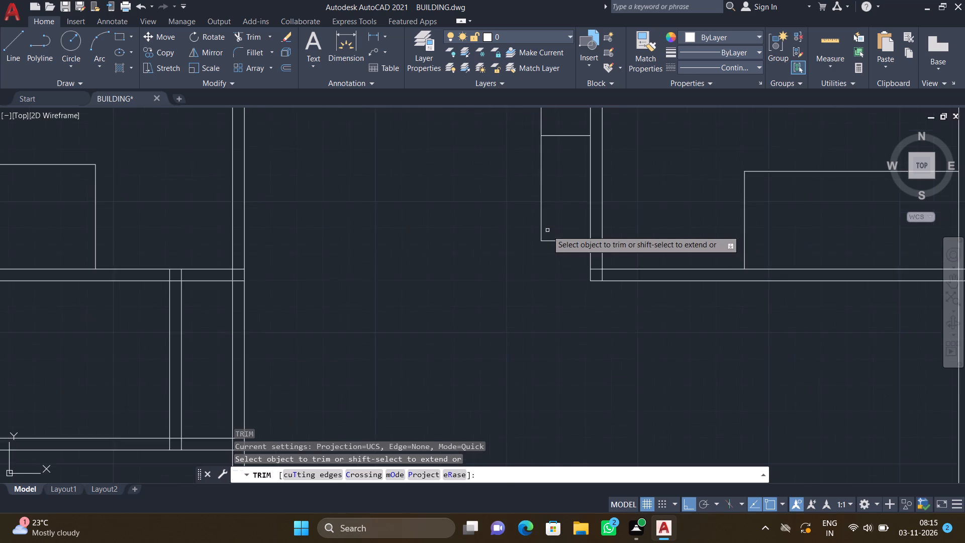
scroll(547, 230, "up", 1)
left_click_drag(552, 220, 552, 281)
left_click_drag(563, 209, 514, 208)
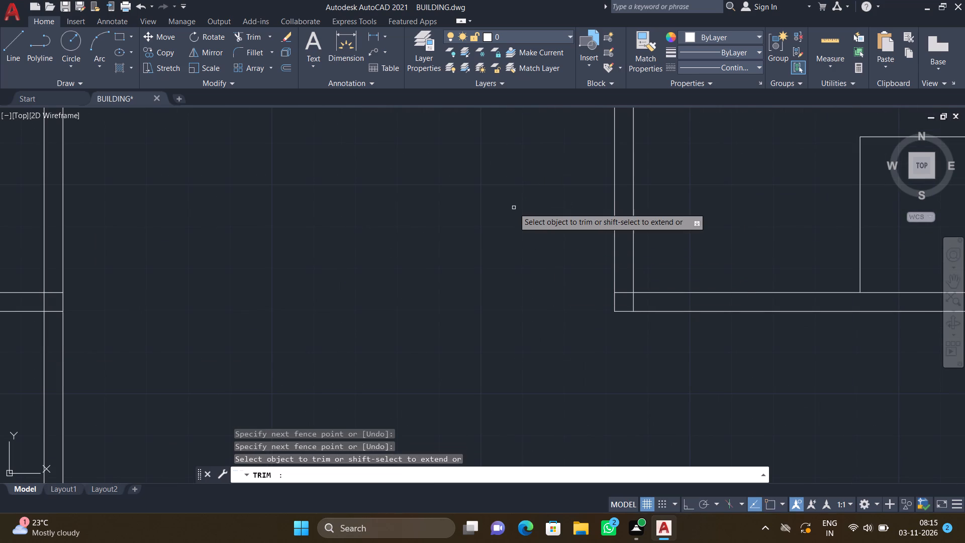
Draw a line about 4'-1.5" north from the short cross line's west end to the windowed cross wall in the central hall.
key("Return")
scroll(521, 197, "down", 4)
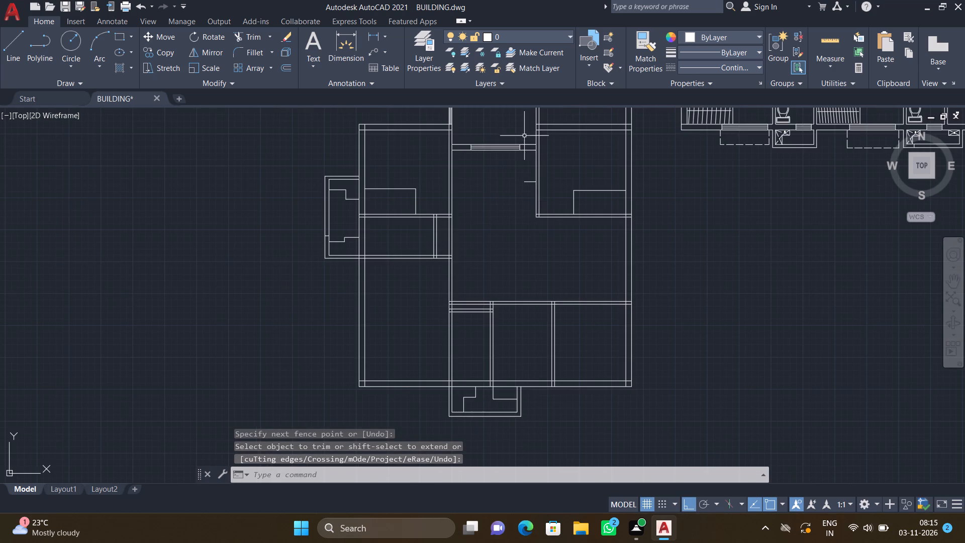
scroll(525, 159, "up", 2)
key("l")
key("Return")
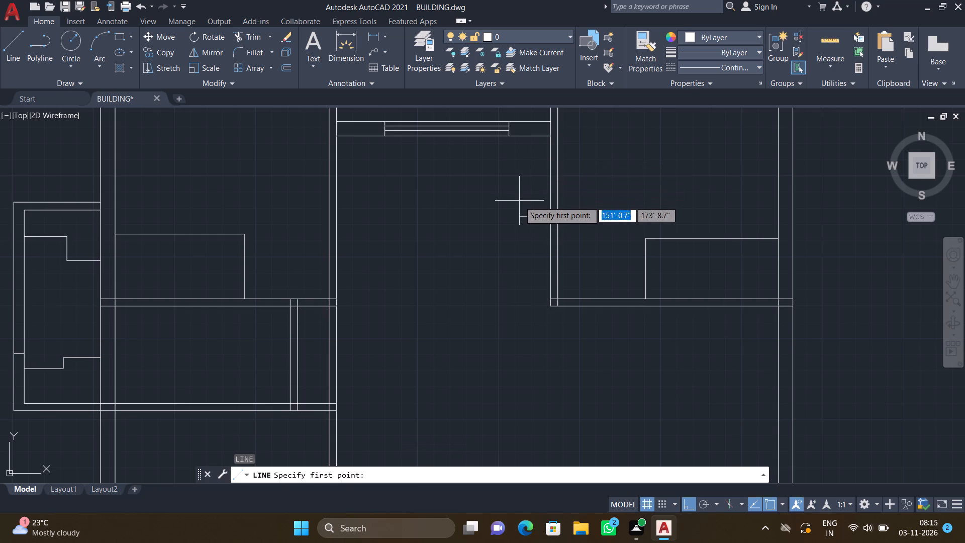
left_click(522, 218)
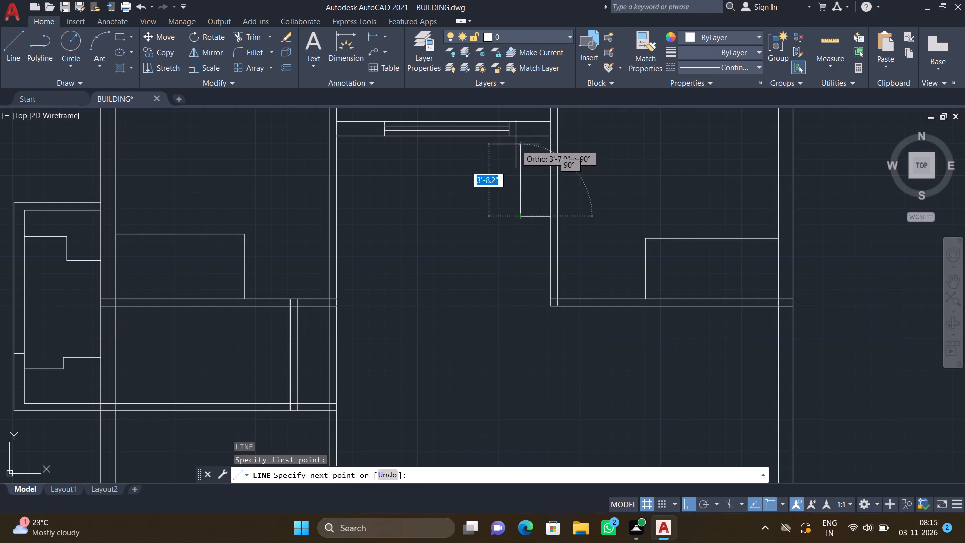
scroll(515, 144, "up", 1)
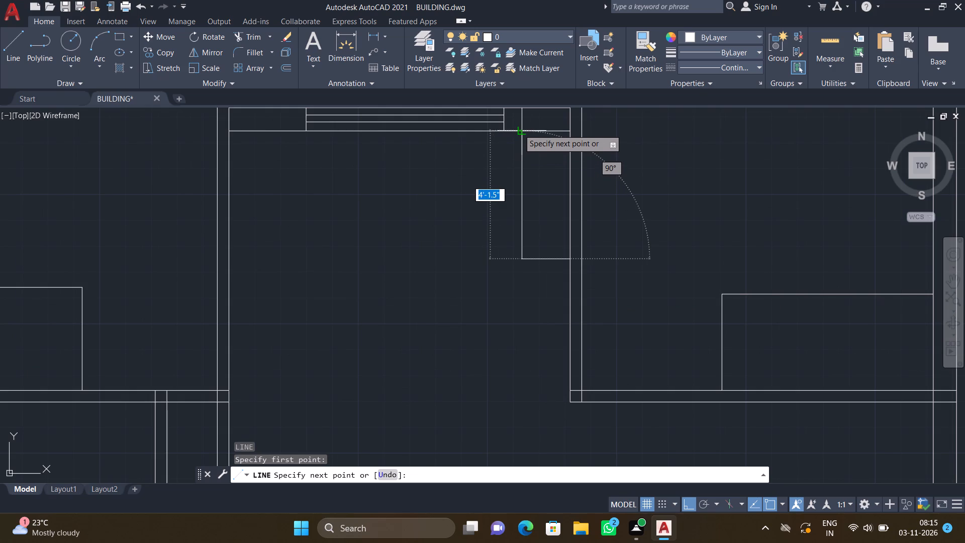
left_click(518, 129)
key("Return")
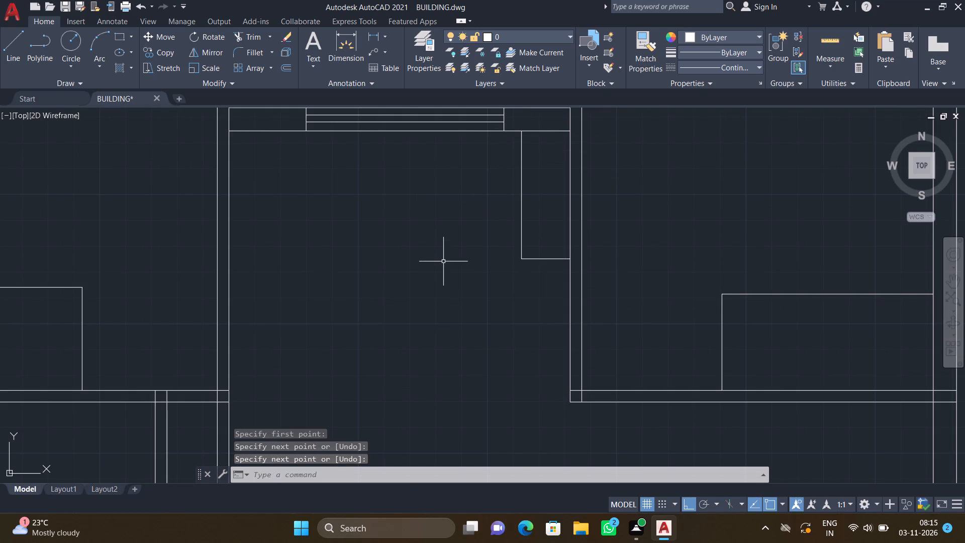
Draw a north-south line across the small west room, near its west end, from the north wall's inner face to the south wall's.
scroll(443, 261, "down", 4)
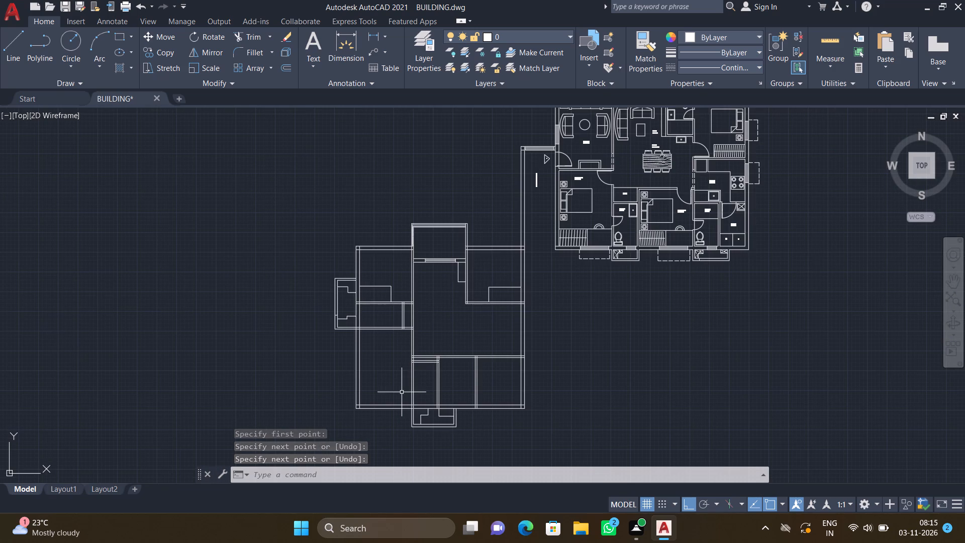
scroll(363, 321, "up", 2)
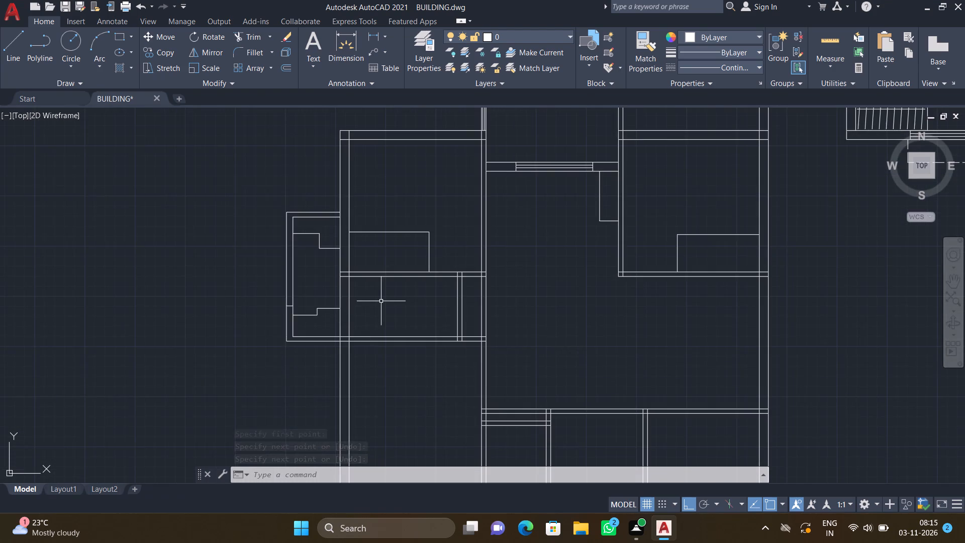
scroll(381, 301, "up", 2)
key("l")
key("Return")
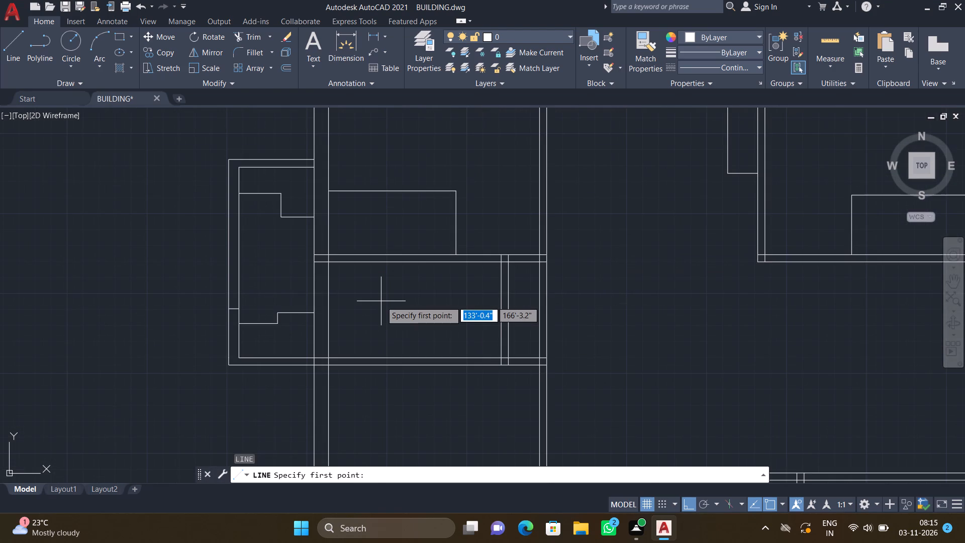
scroll(383, 296, "up", 1)
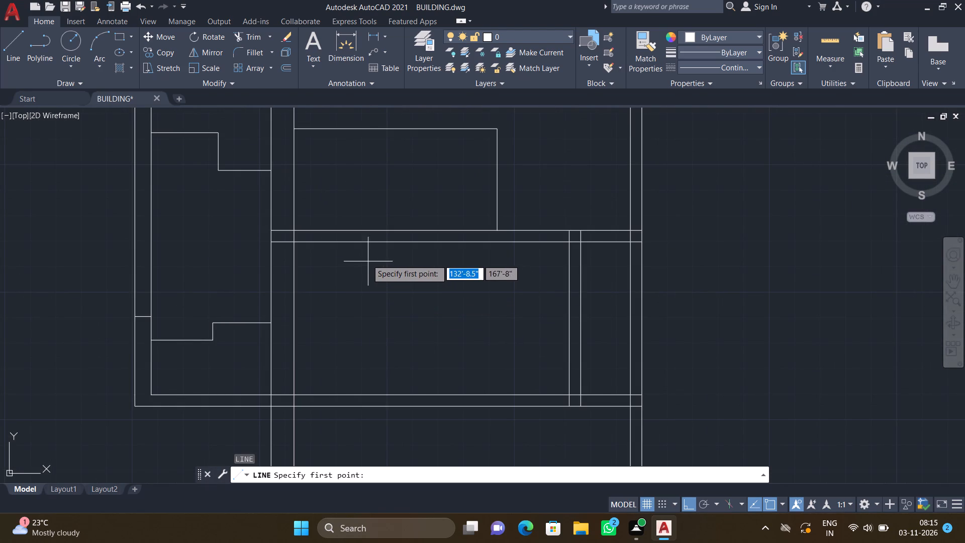
left_click(363, 242)
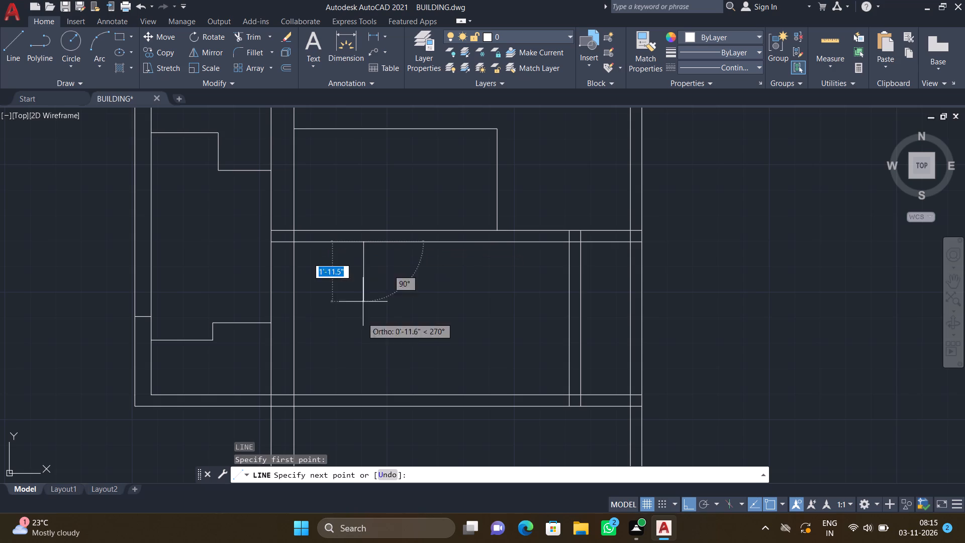
left_click(360, 394)
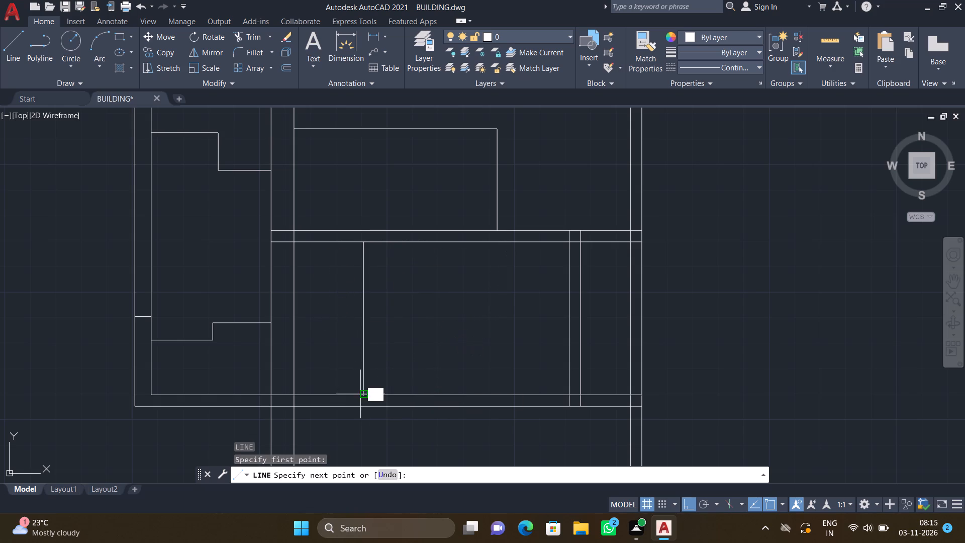
key("Return")
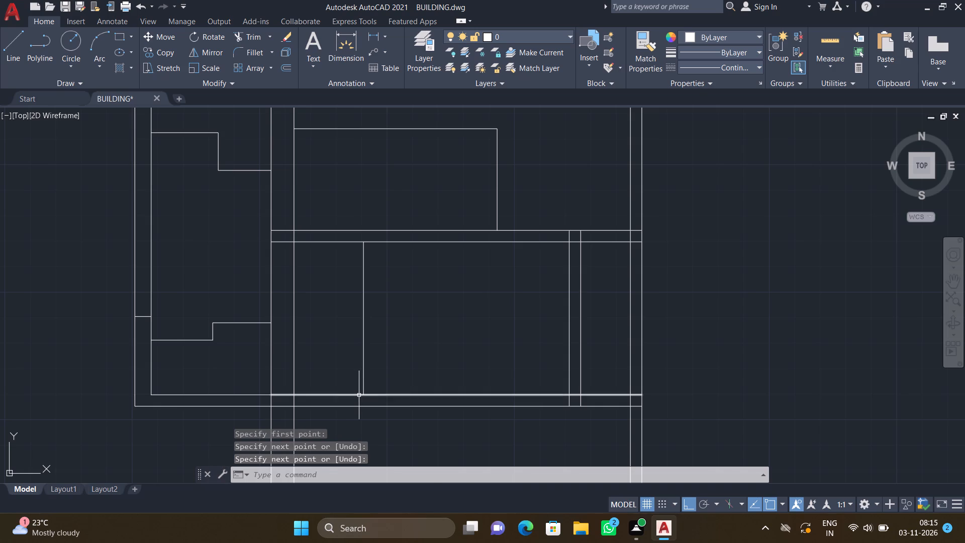
Draw an east-west line across the southwest room near its south end, from the west wall's inner face to the east wall.
scroll(359, 395, "down", 5)
scroll(360, 446, "up", 8)
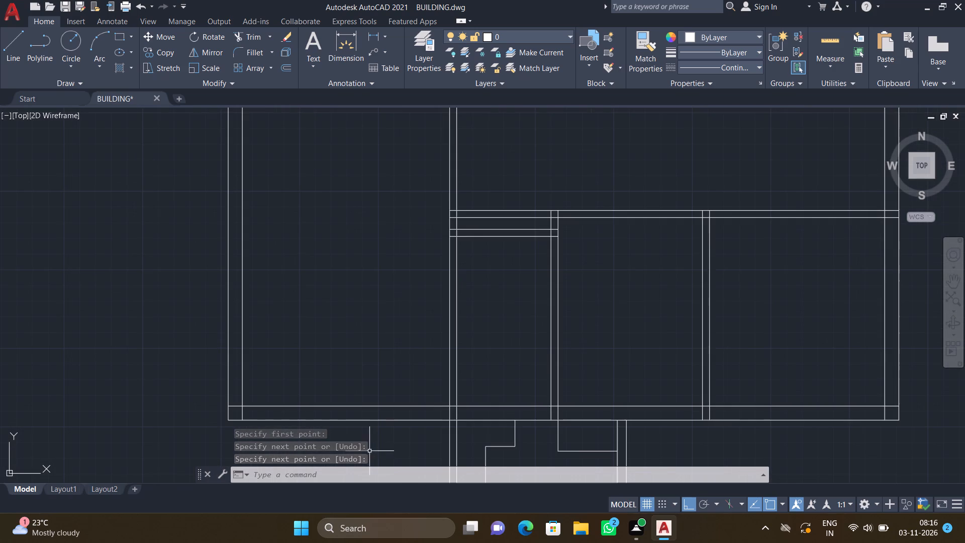
key("l")
key("Return")
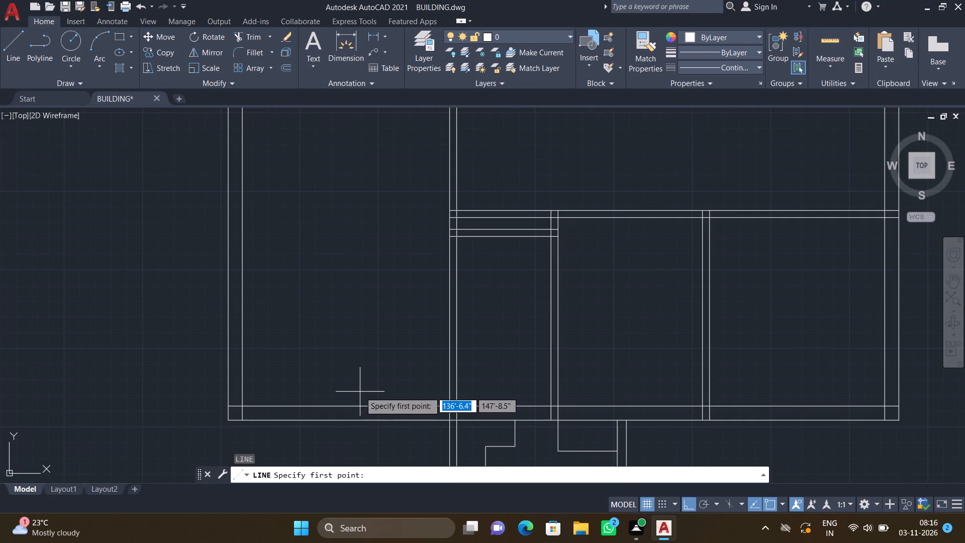
left_click(243, 337)
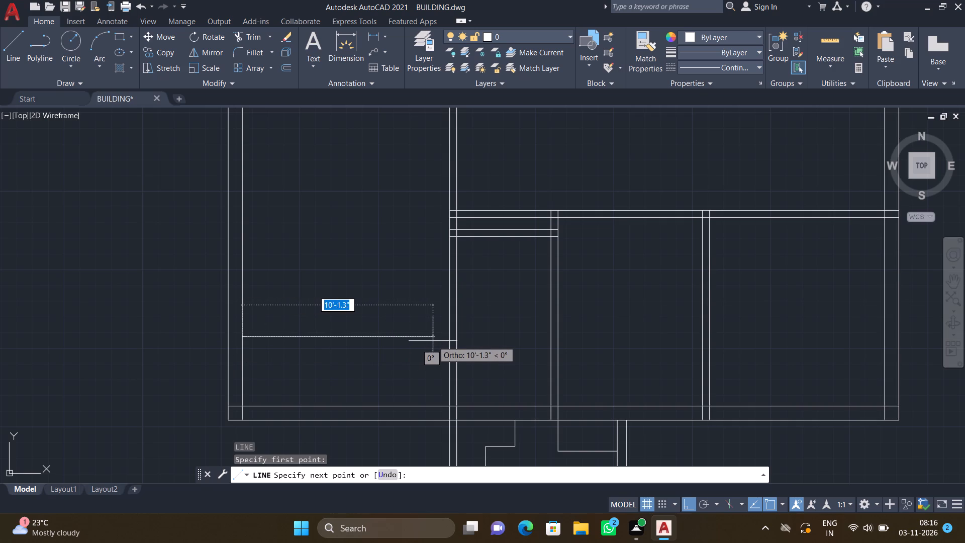
scroll(431, 342, "up", 2)
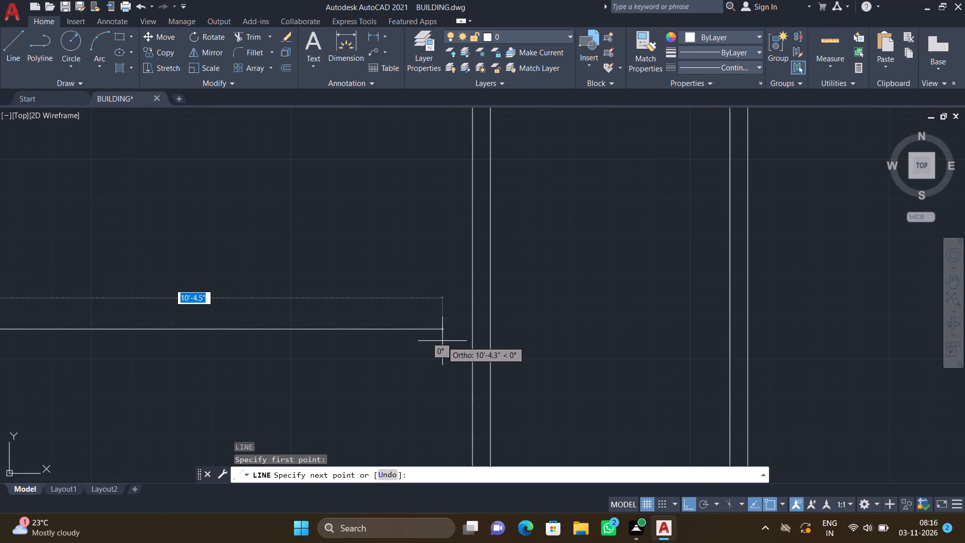
left_click(472, 329)
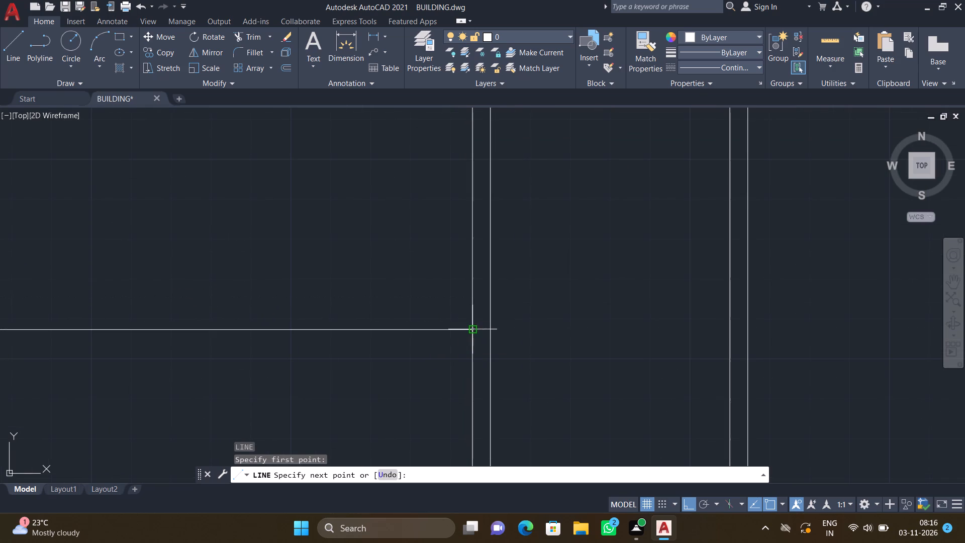
key("Return")
Draw a line from just east of the middle of the southwest room's new cross line south to the south wall's inner face.
scroll(463, 296, "down", 4)
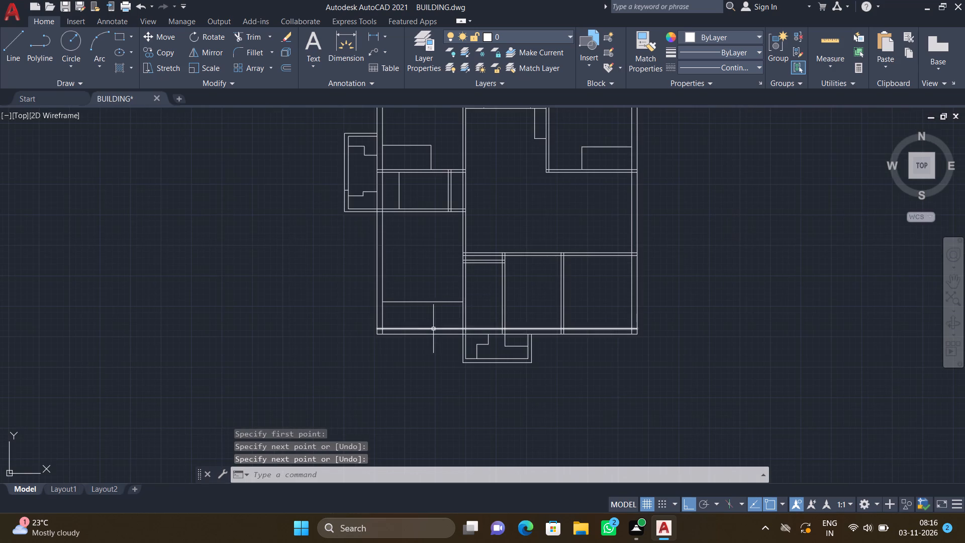
scroll(433, 330, "up", 2)
key("l")
key("Return")
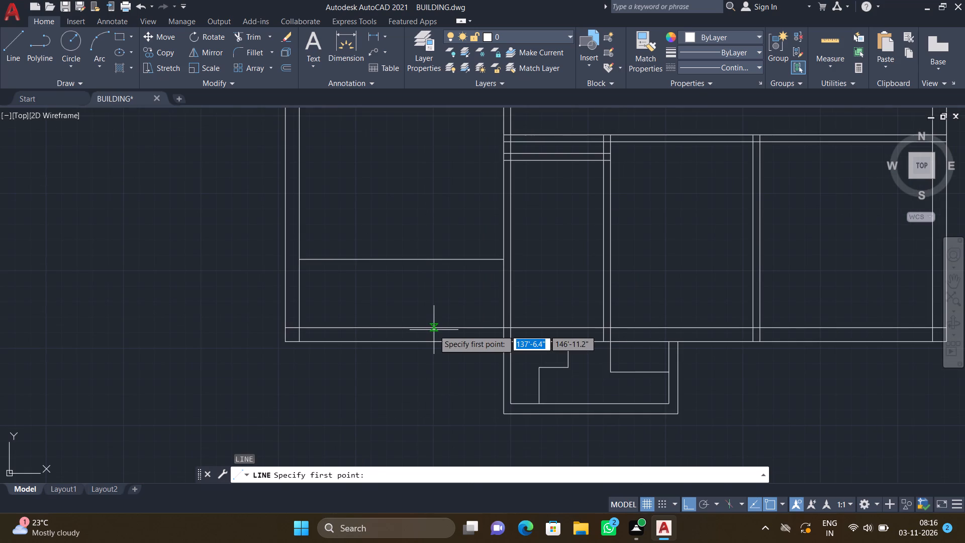
left_click(410, 260)
scroll(408, 319, "up", 1)
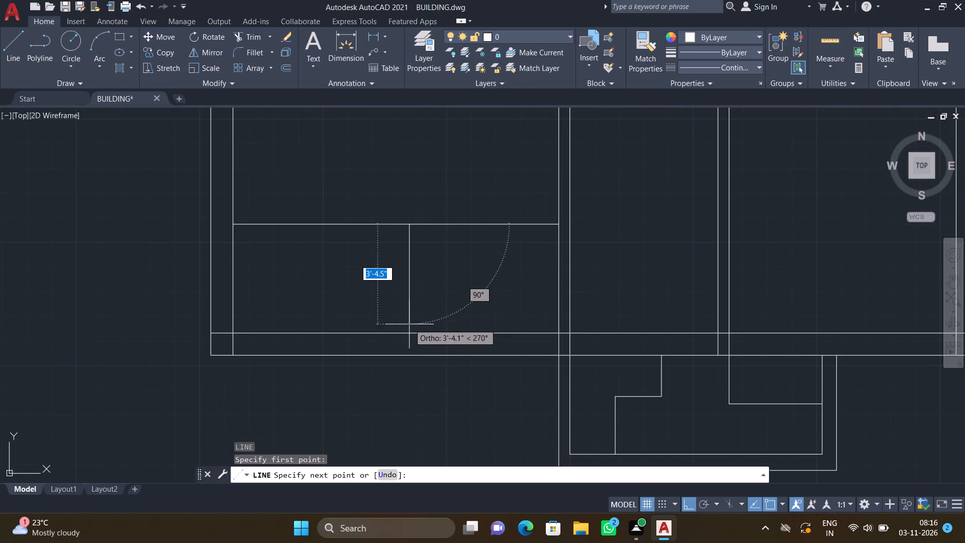
left_click(409, 331)
key("Return")
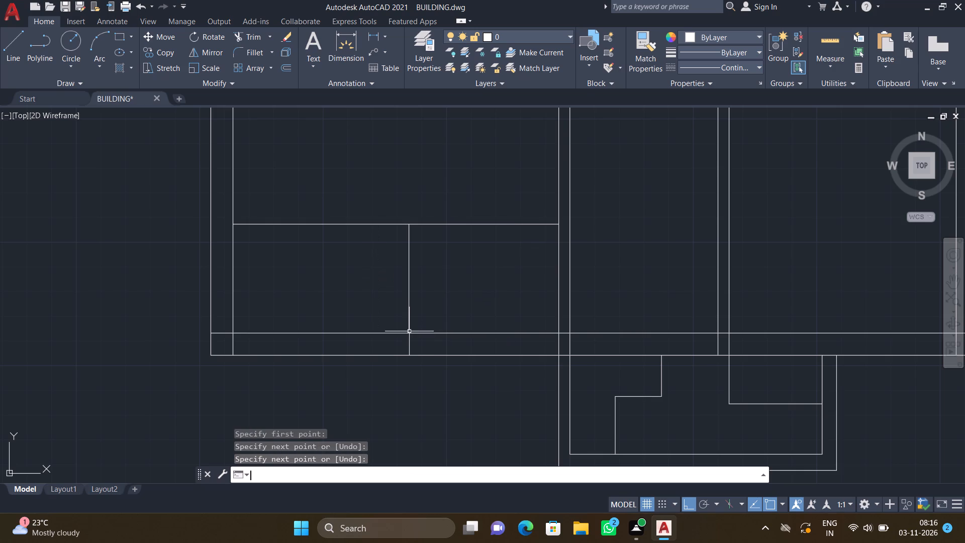
Draw an east-west line between the side walls of the narrow room east of the southwest room, below its double cross lines.
scroll(399, 316, "down", 1)
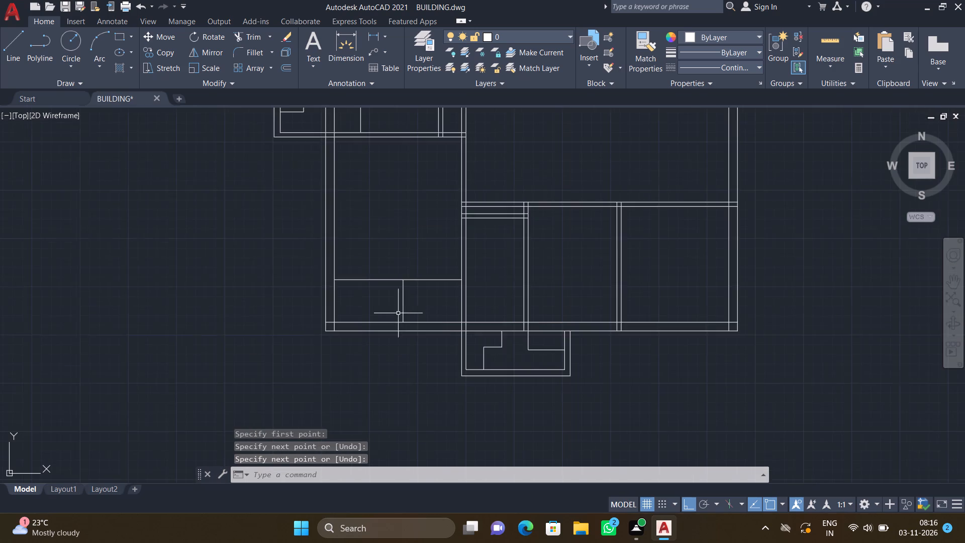
scroll(398, 313, "down", 2)
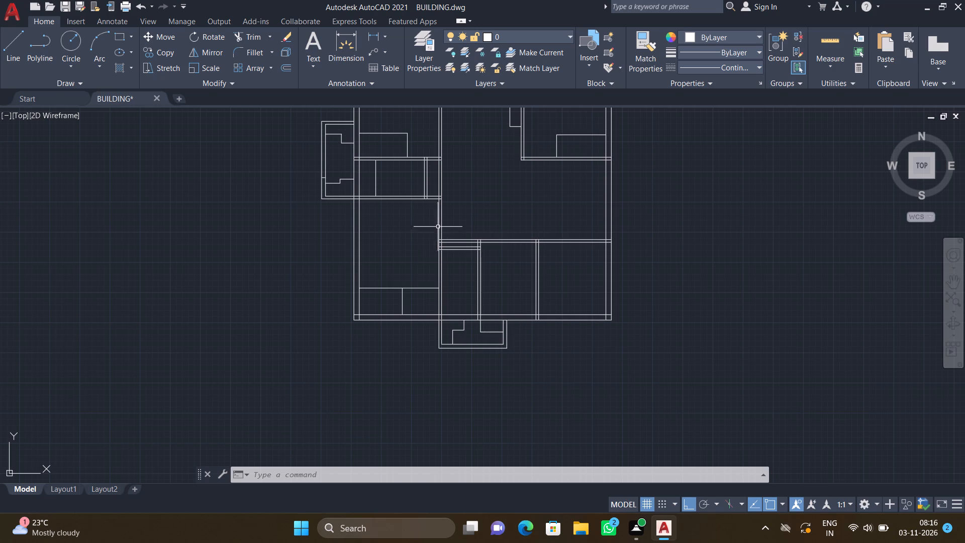
scroll(454, 261, "up", 3)
key("l")
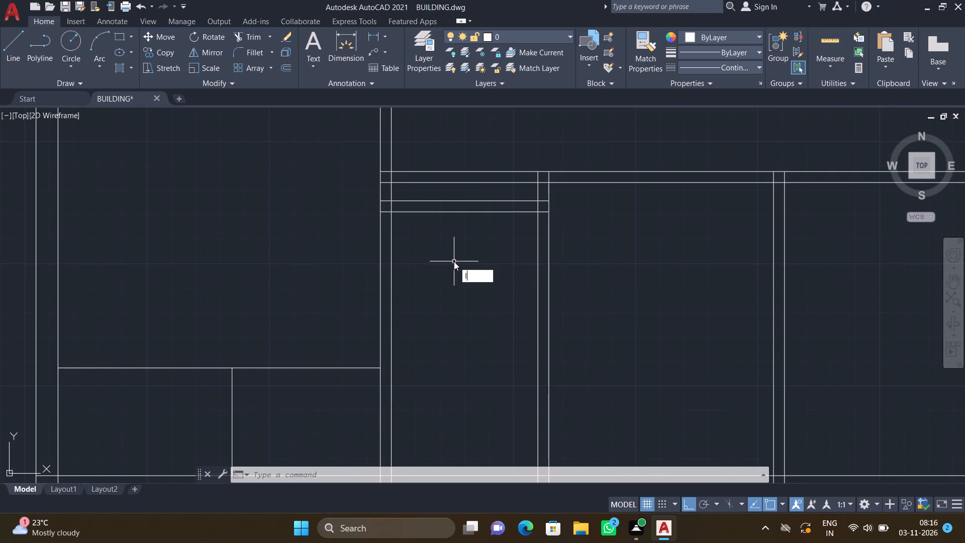
key("Return")
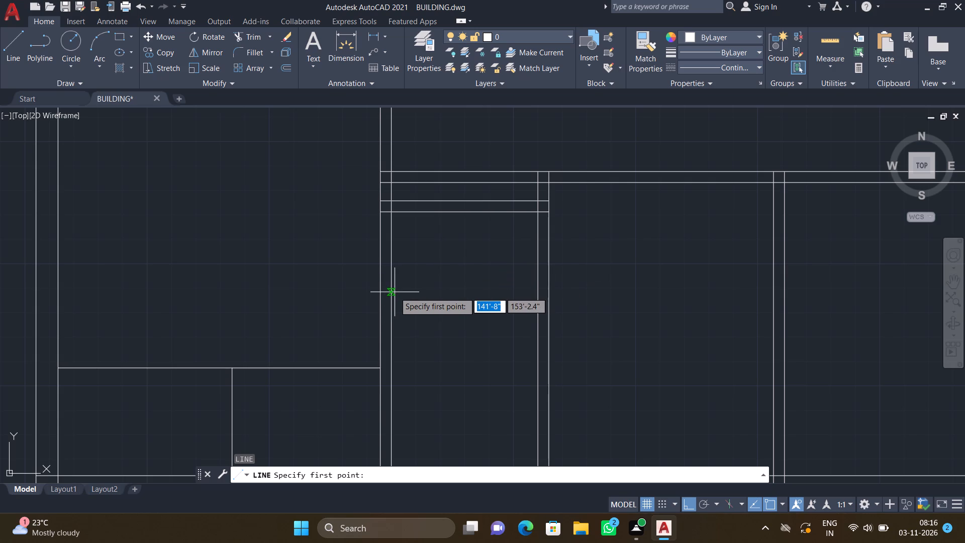
left_click(393, 291)
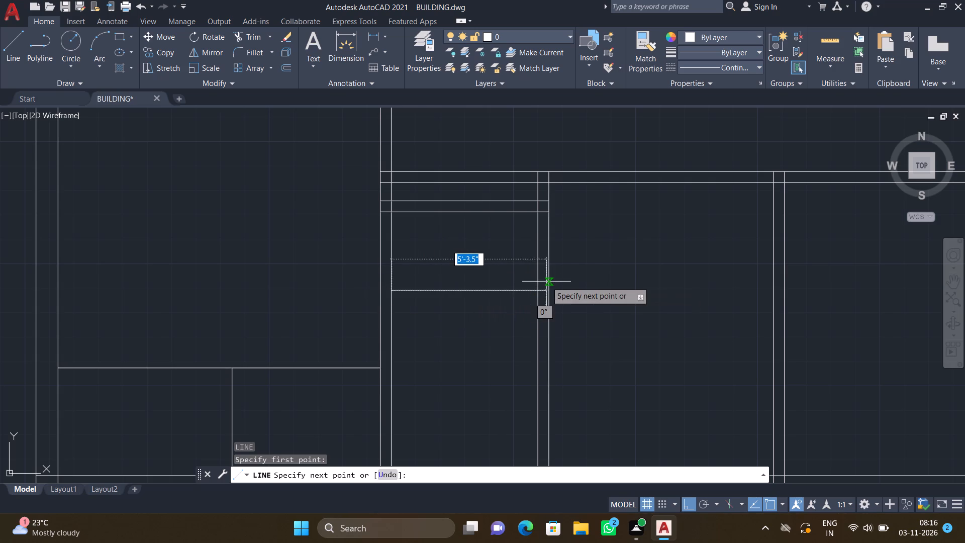
left_click(535, 292)
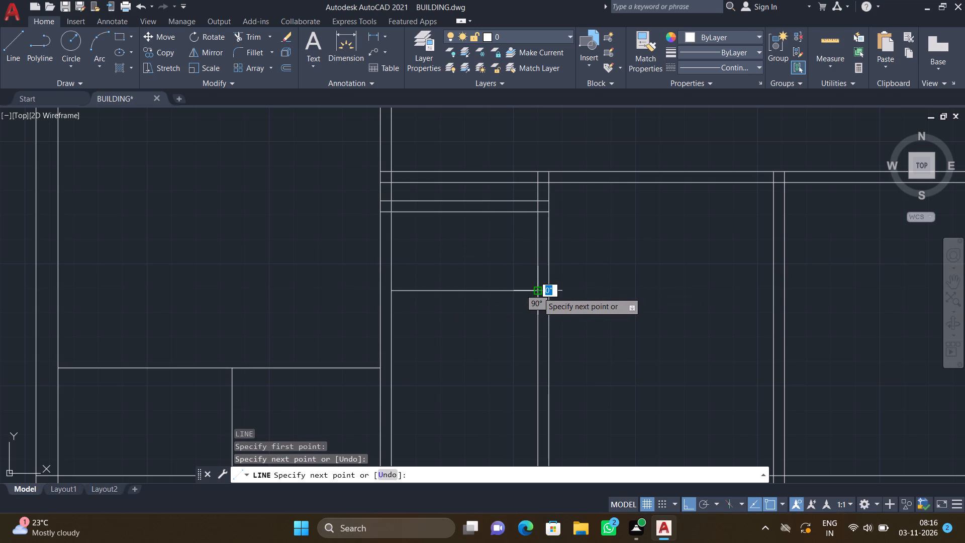
key("Return")
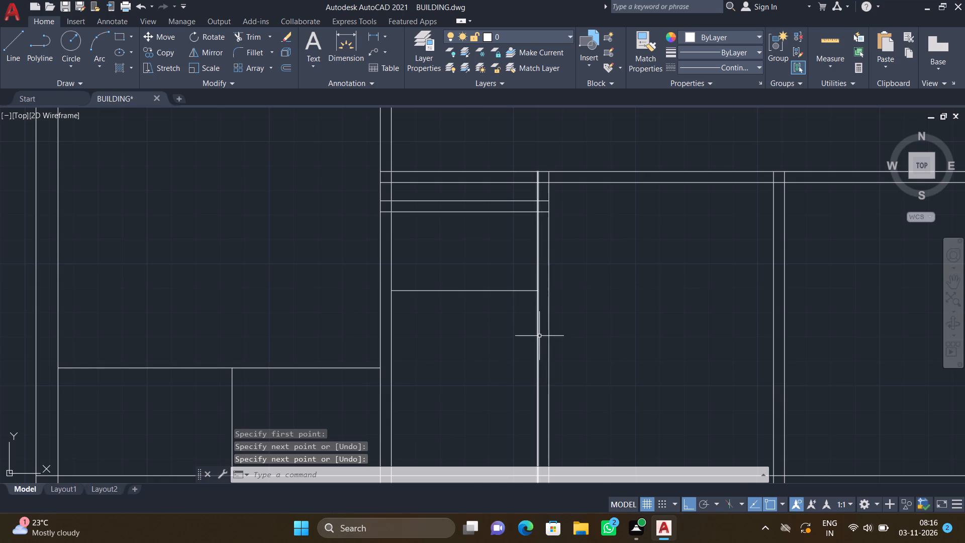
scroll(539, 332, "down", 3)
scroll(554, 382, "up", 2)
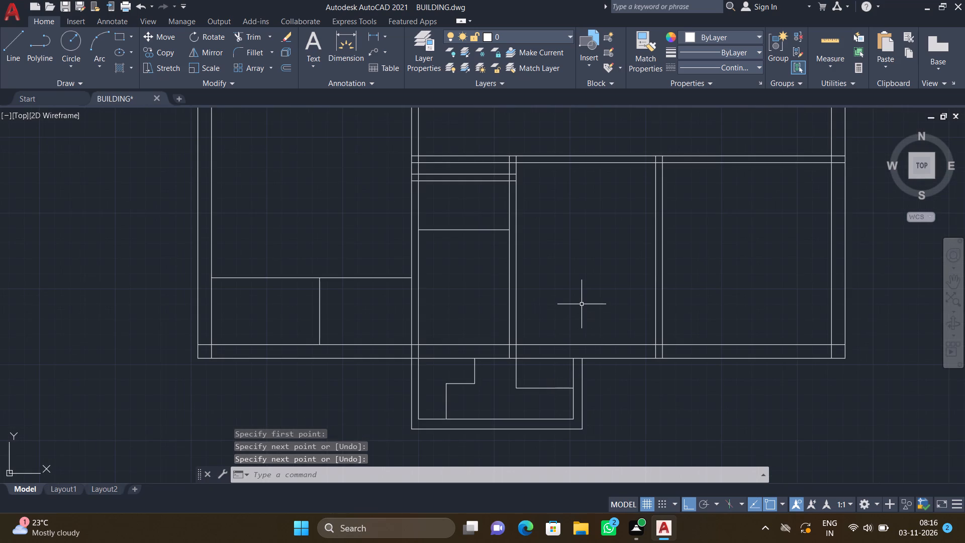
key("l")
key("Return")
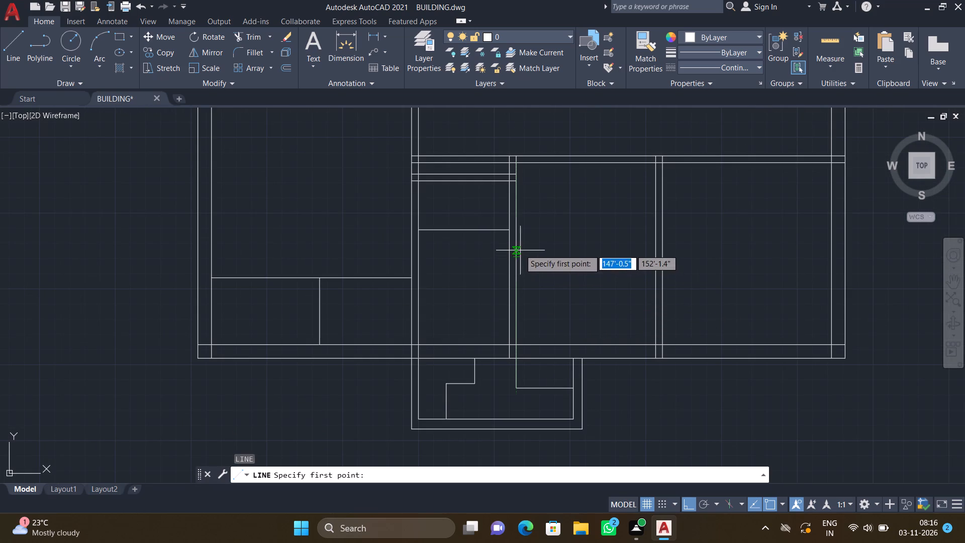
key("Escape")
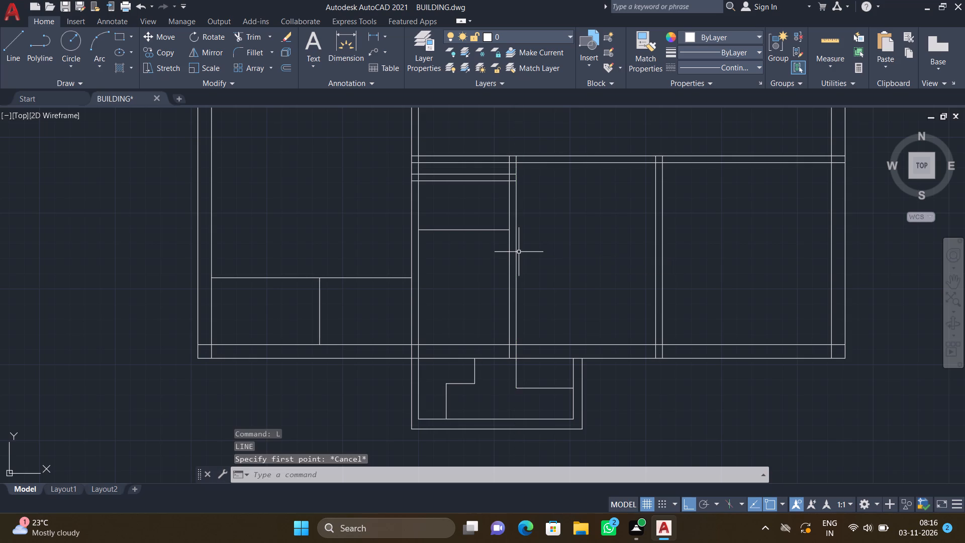
Offset the south wall's inner face line 5'6" to the north.
key("o")
key("Return")
type("5'")
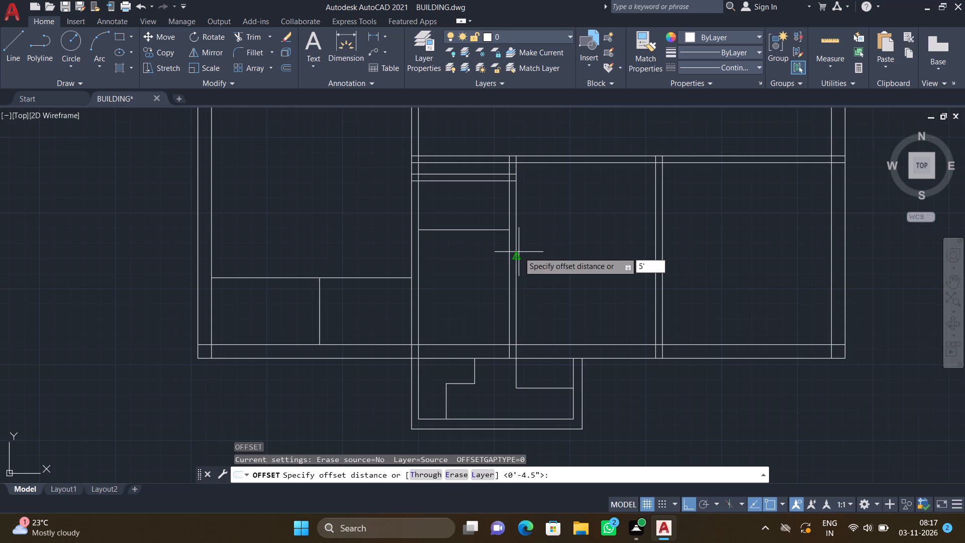
type("6\"")
key("Return")
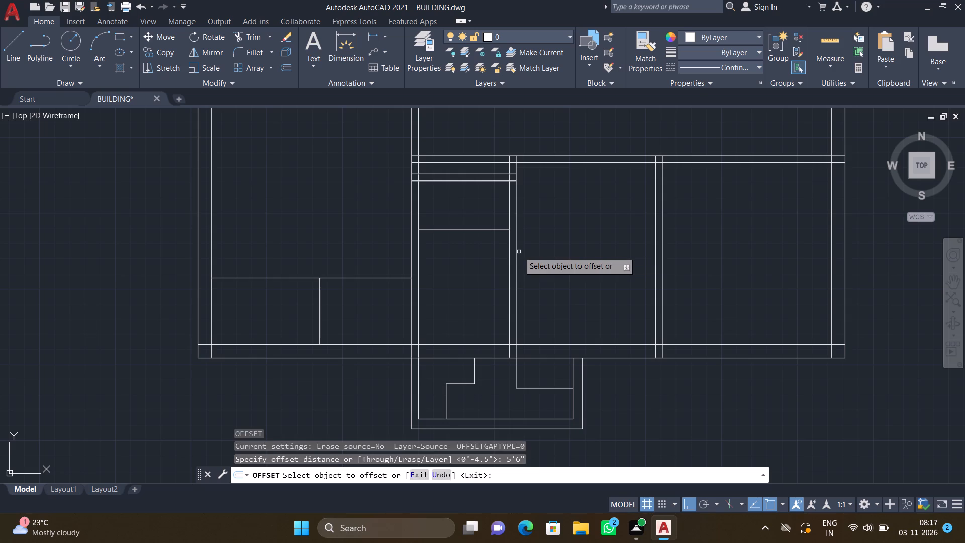
left_click(549, 343)
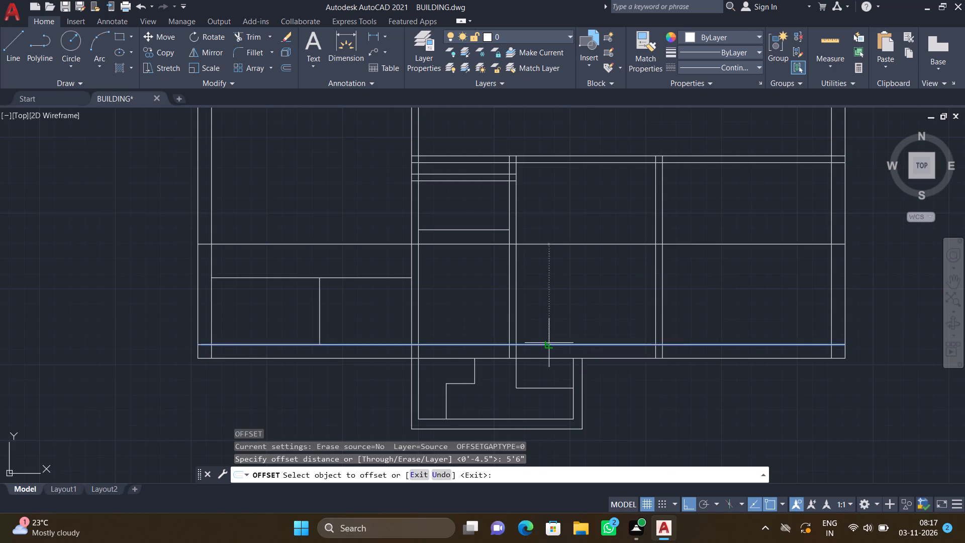
left_click(552, 299)
key("Return")
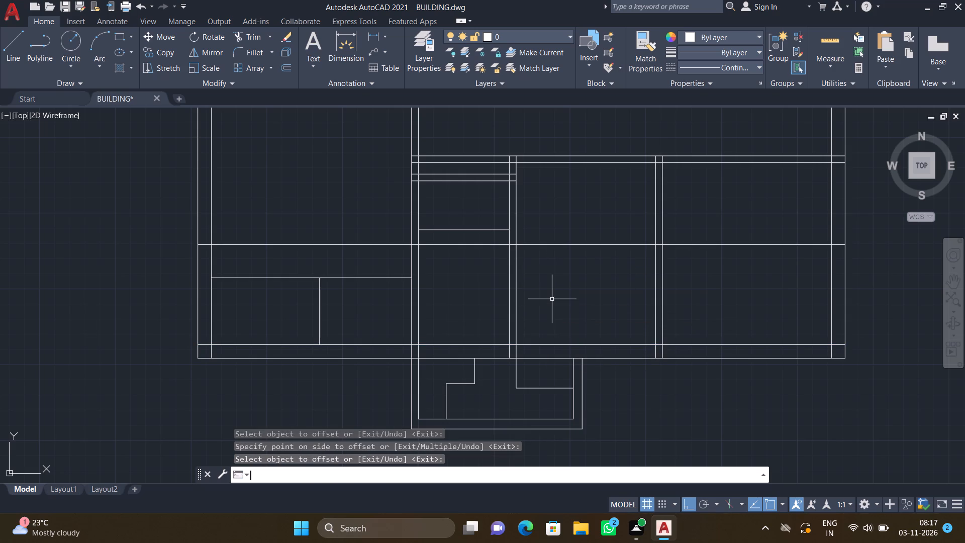
Trim the offset line out of the southwest, narrow and southeast rooms and the outer walls, keeping it across the room between the latter two.
type("tr")
key("Return")
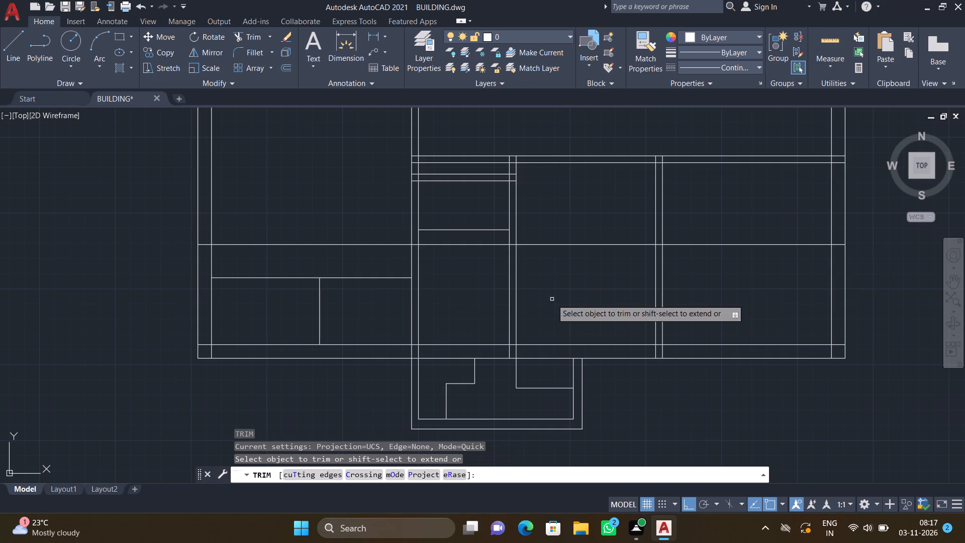
left_click(465, 244)
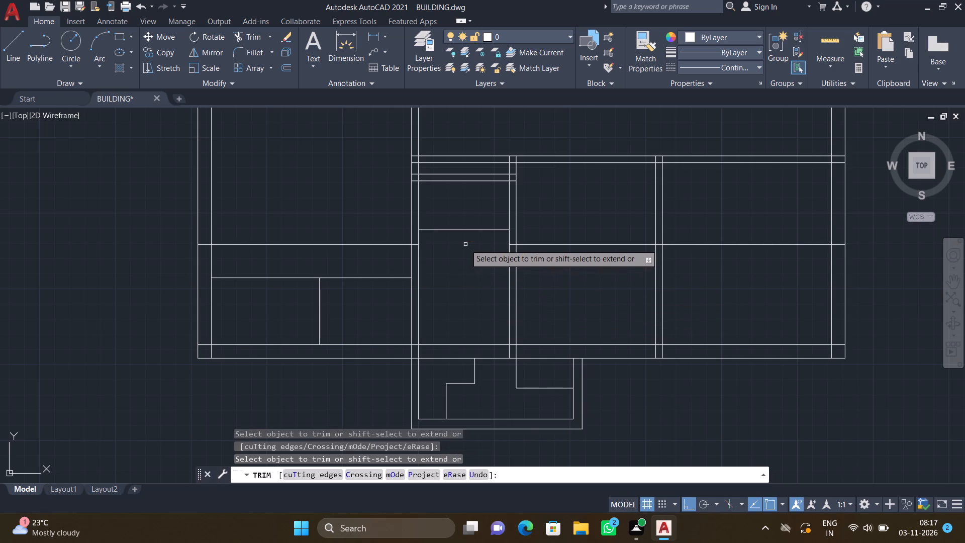
left_click_drag(746, 239, 745, 255)
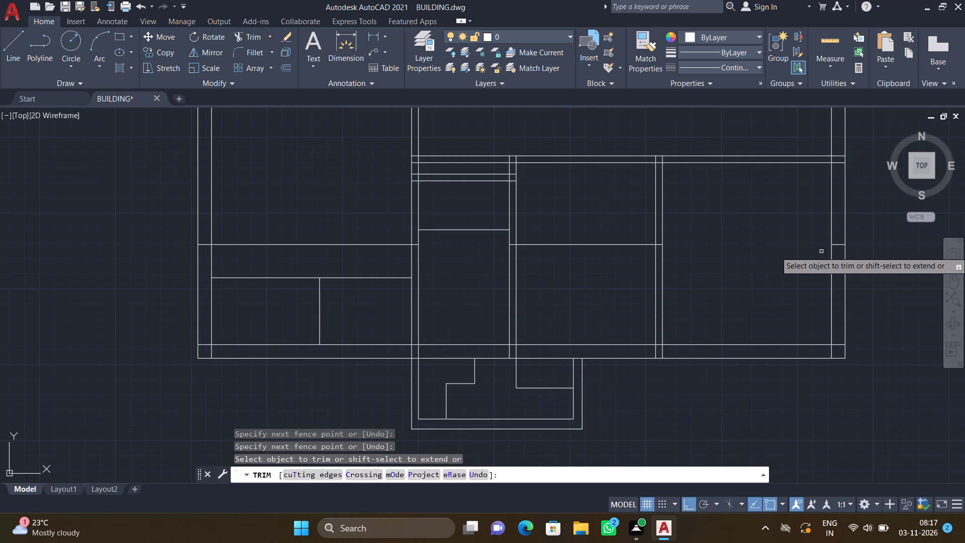
scroll(834, 247, "up", 1)
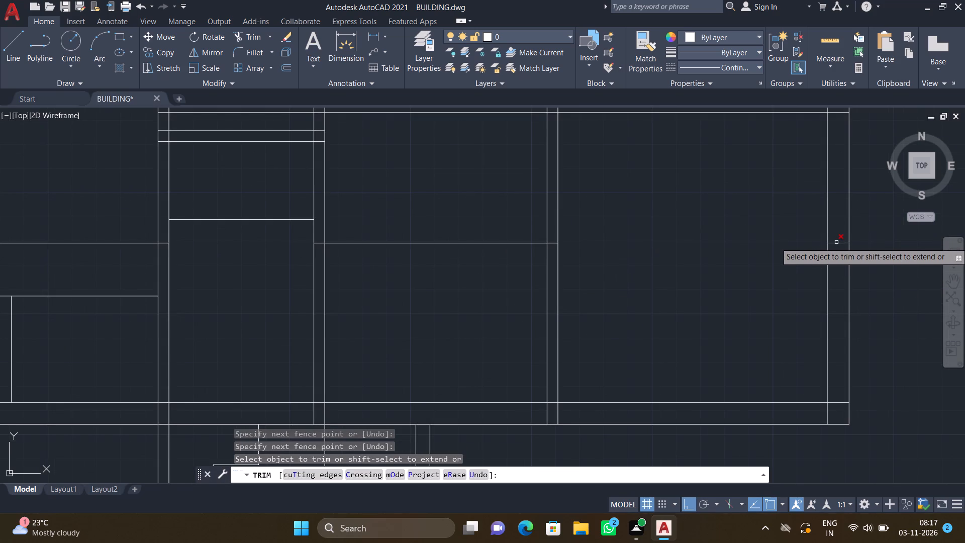
left_click(836, 242)
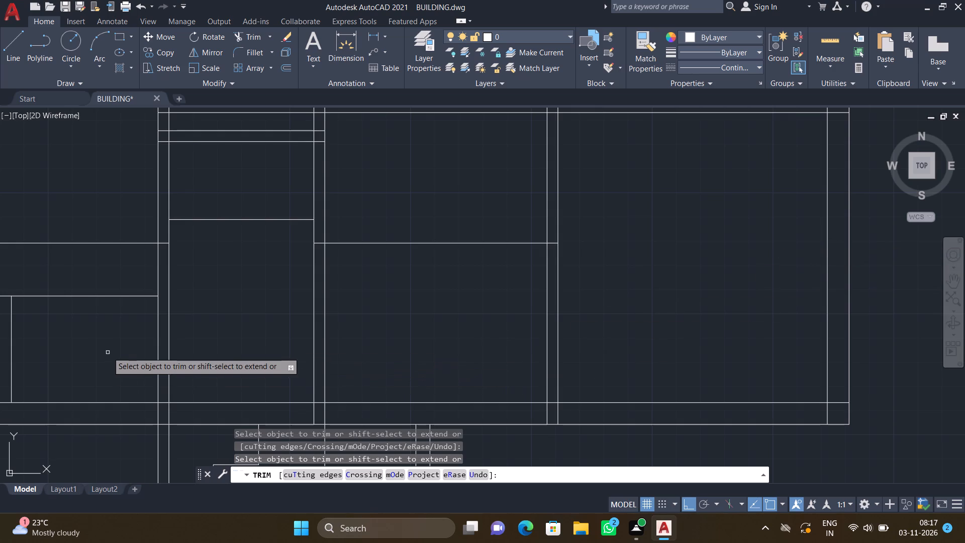
scroll(109, 313, "down", 5)
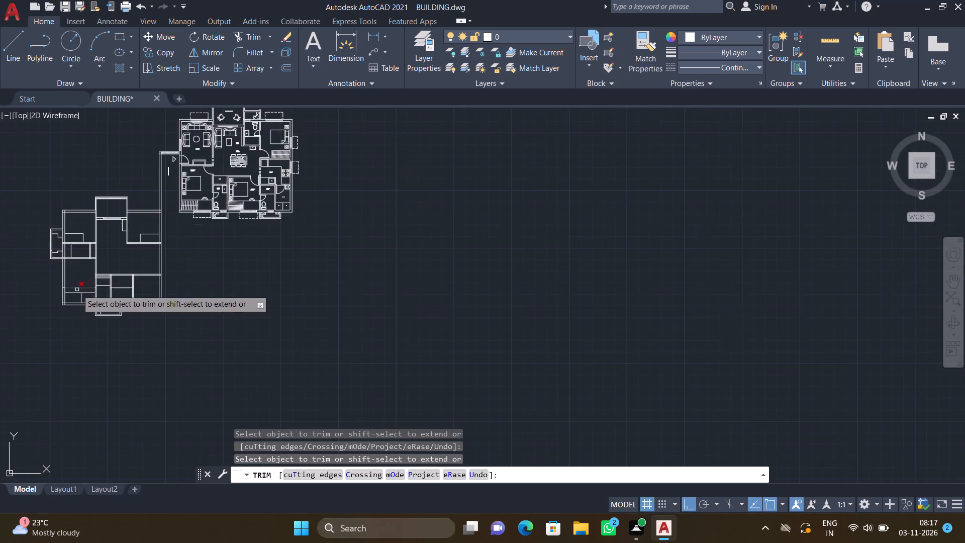
scroll(76, 290, "up", 3)
left_click(71, 279)
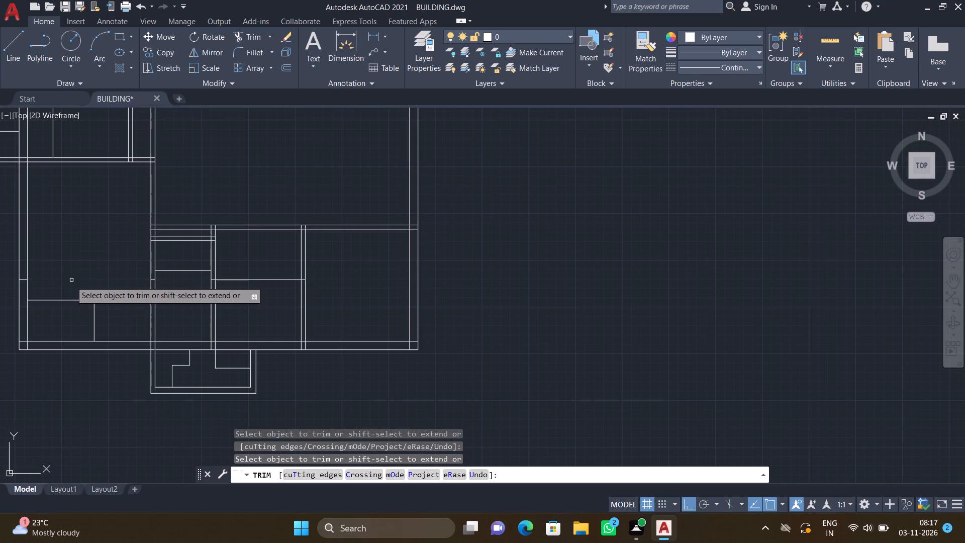
scroll(20, 285, "up", 2)
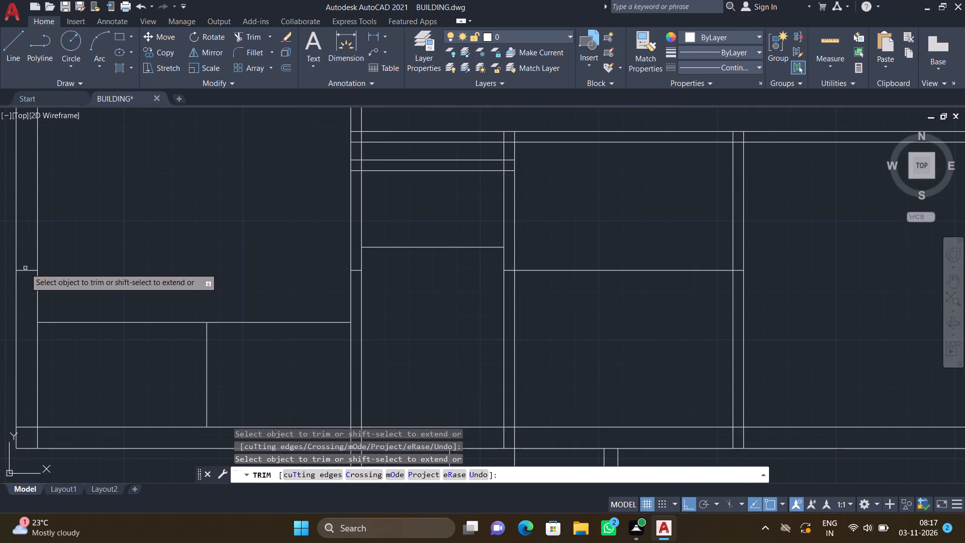
left_click(27, 270)
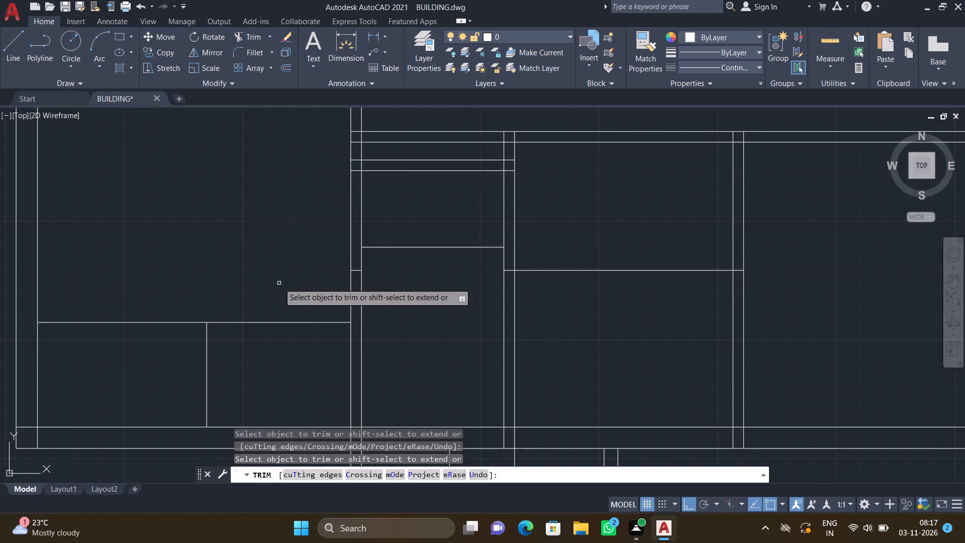
scroll(311, 278, "down", 2)
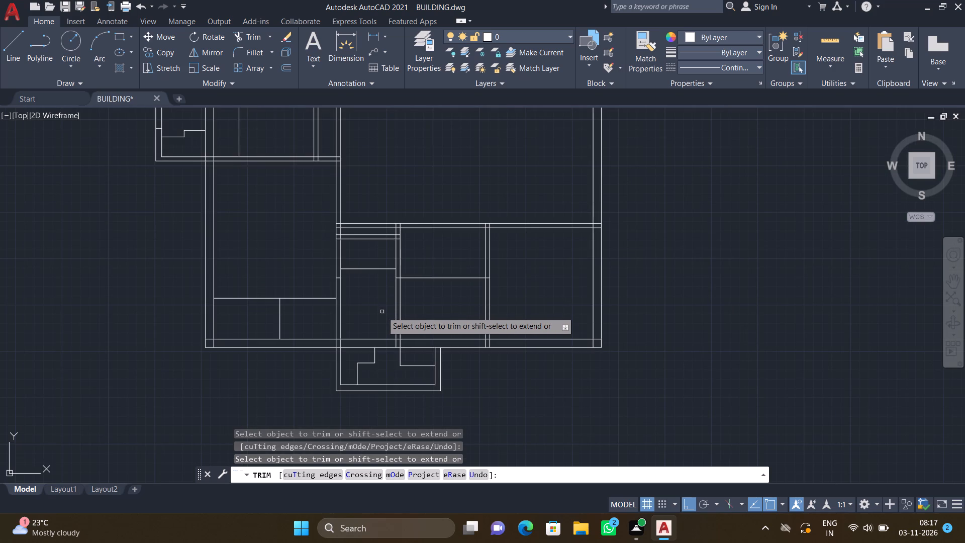
key("Return")
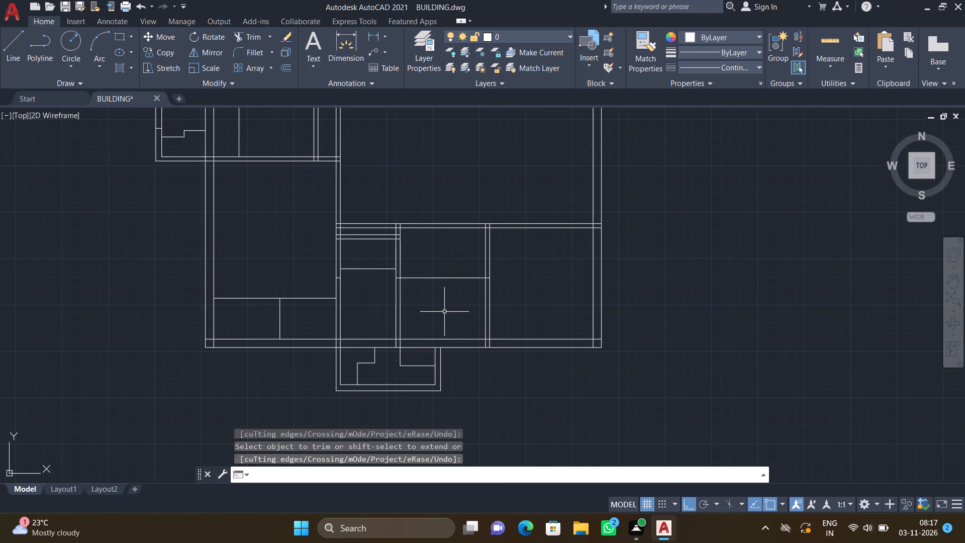
Offset the remaining cross line between the narrow and southeast rooms 4.5" to the north.
scroll(435, 264, "up", 2)
key("o")
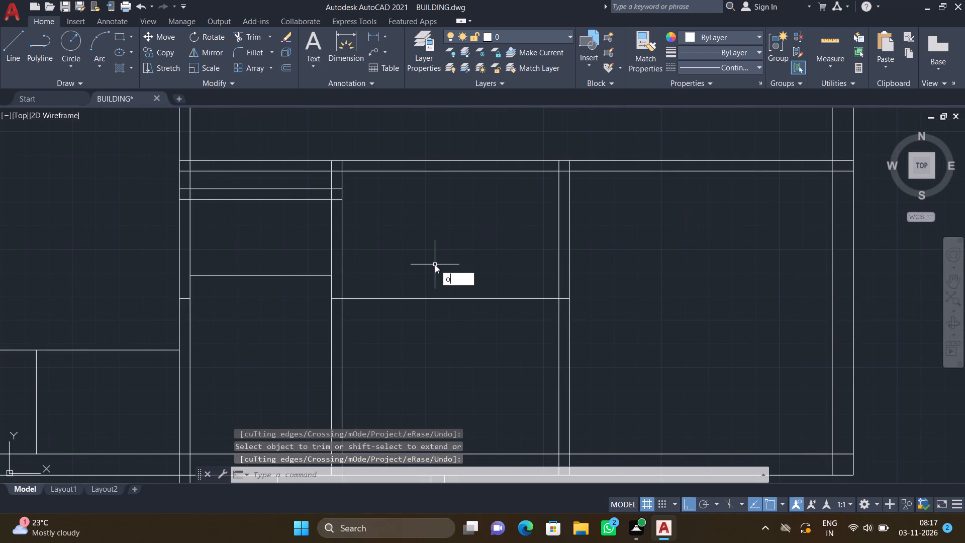
key("Return")
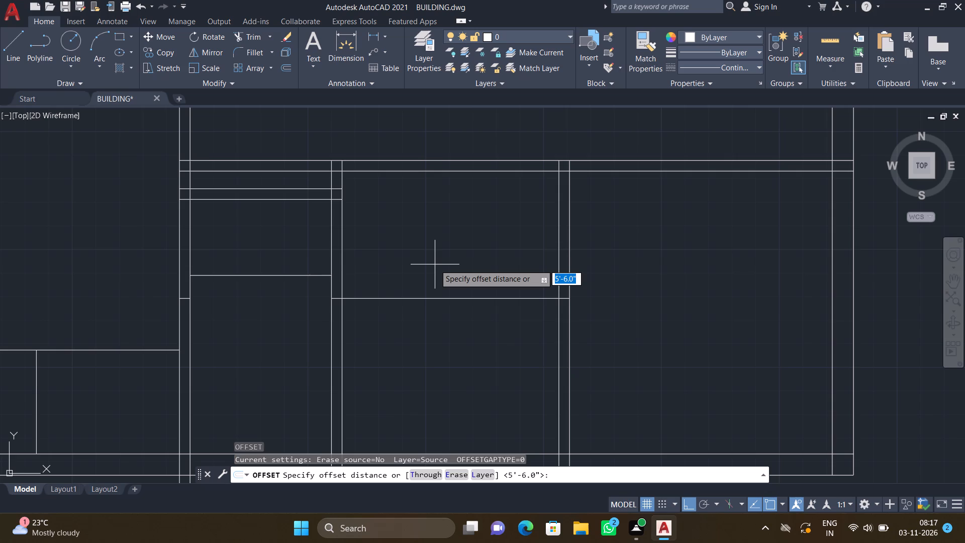
type("4.5\"")
key("Return")
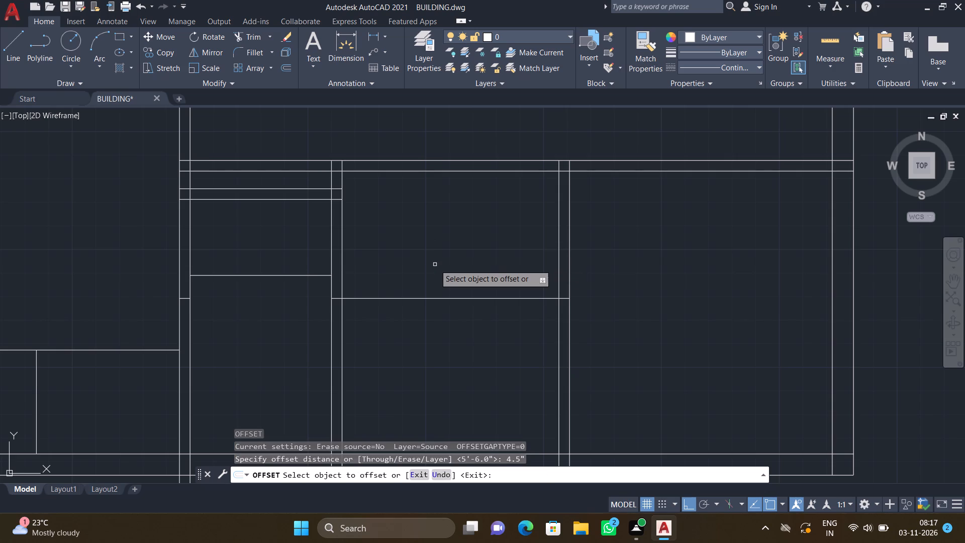
left_click(430, 298)
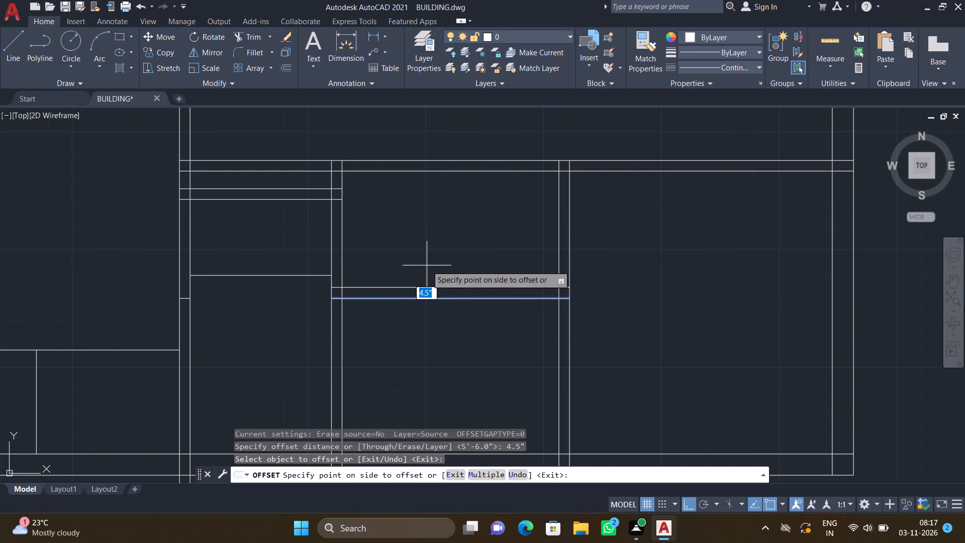
left_click(427, 265)
key("Return")
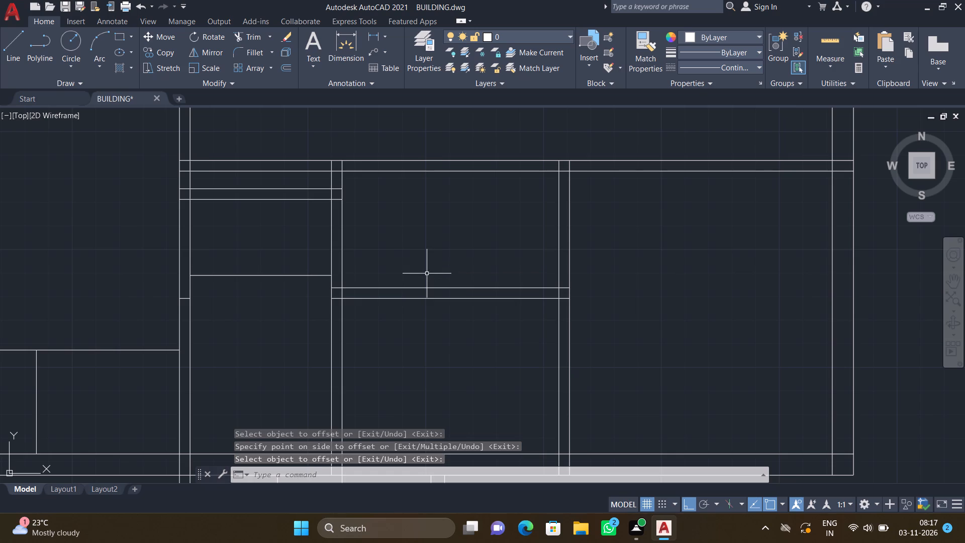
Draw a line from the new cross wall's south face to the south wall's inner face, about 2'-8" east of the room's west wall.
scroll(482, 309, "down", 2)
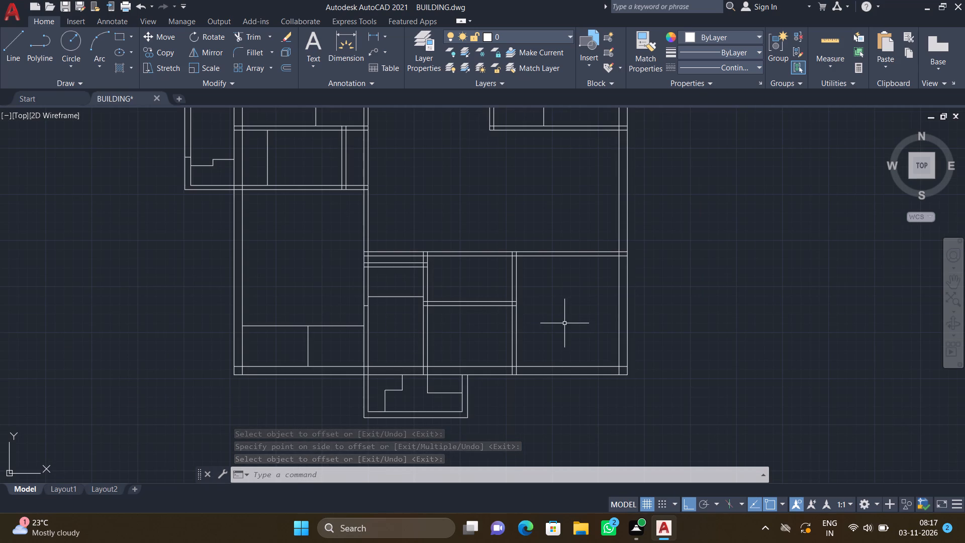
scroll(496, 344, "up", 2)
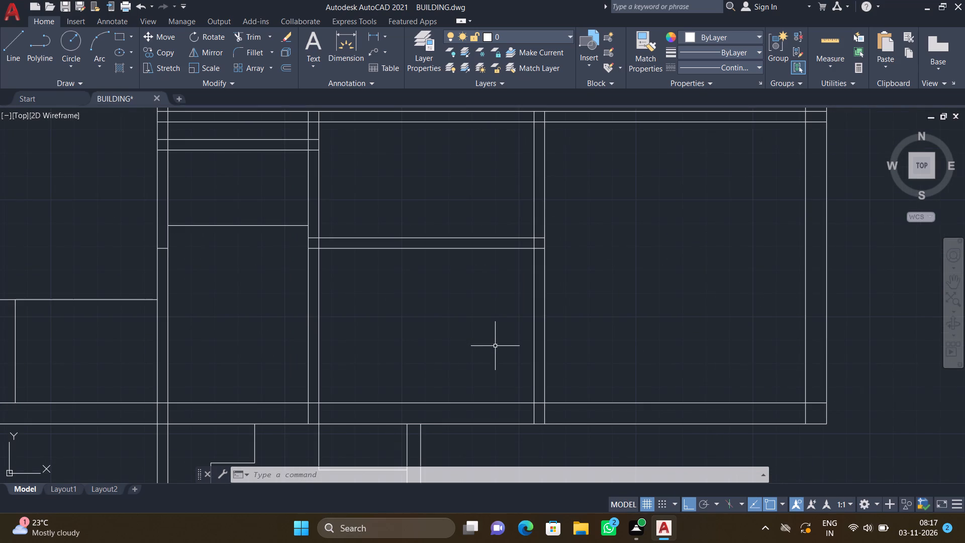
key("l")
key("Return")
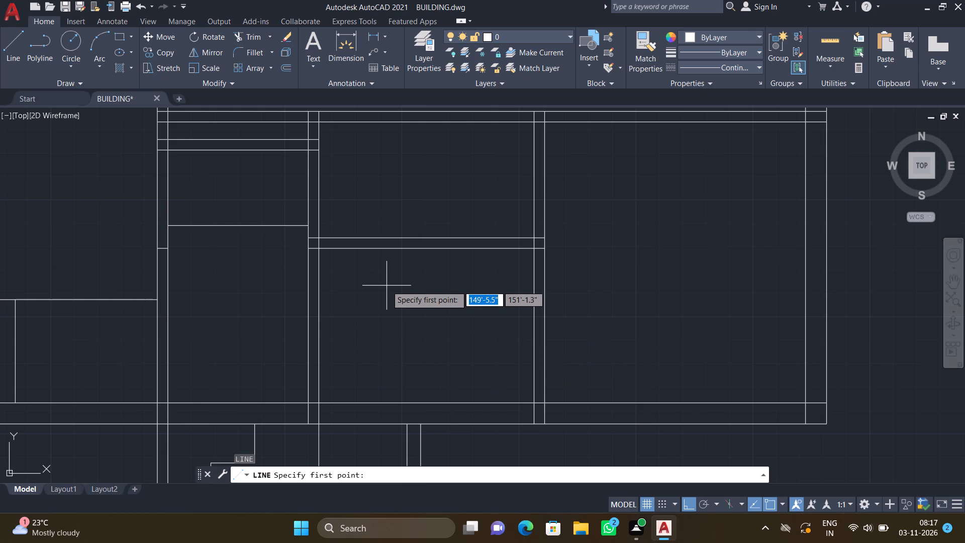
left_click(394, 249)
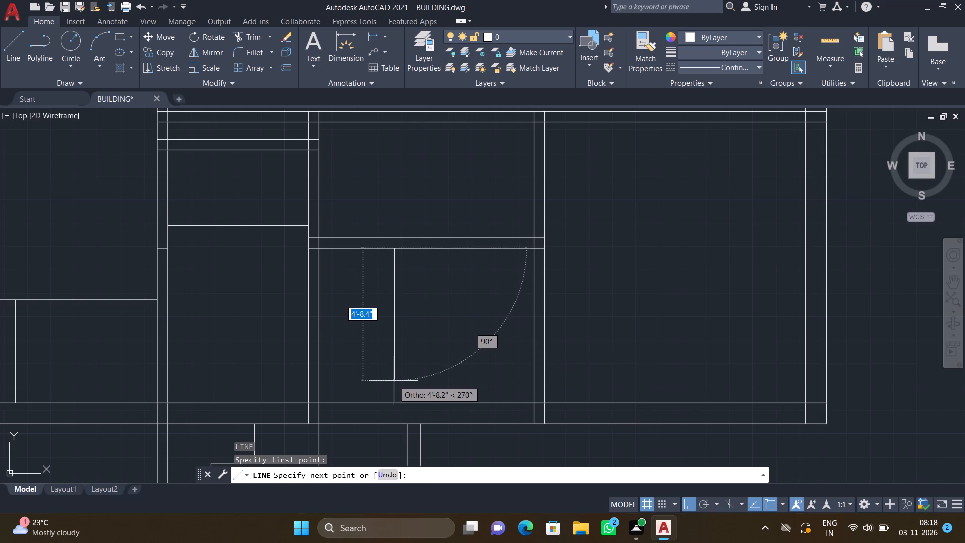
left_click(394, 402)
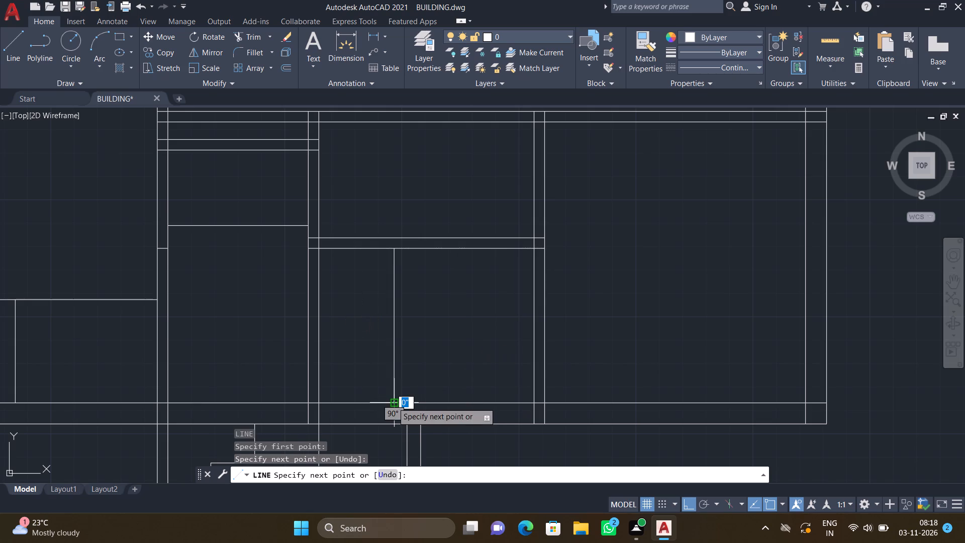
key("Return")
Draw a line about 2'-8" long from the midpoint of the new north-south line west to the room's west wall.
key("l")
key("Return")
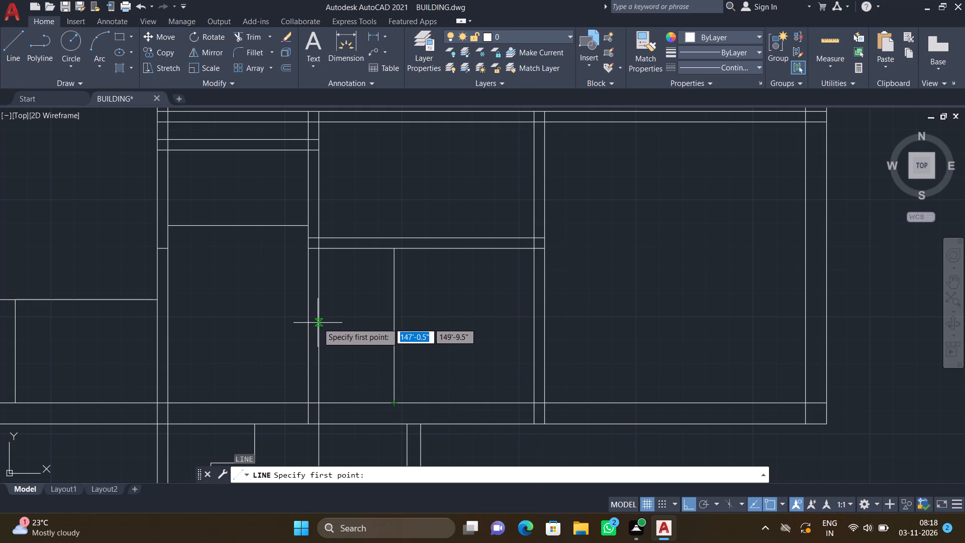
left_click(392, 325)
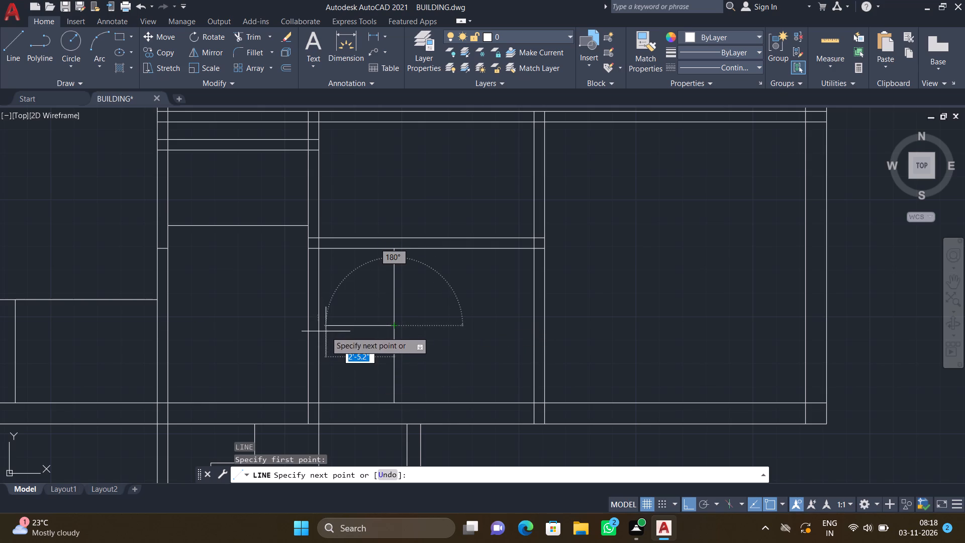
scroll(326, 330, "up", 2)
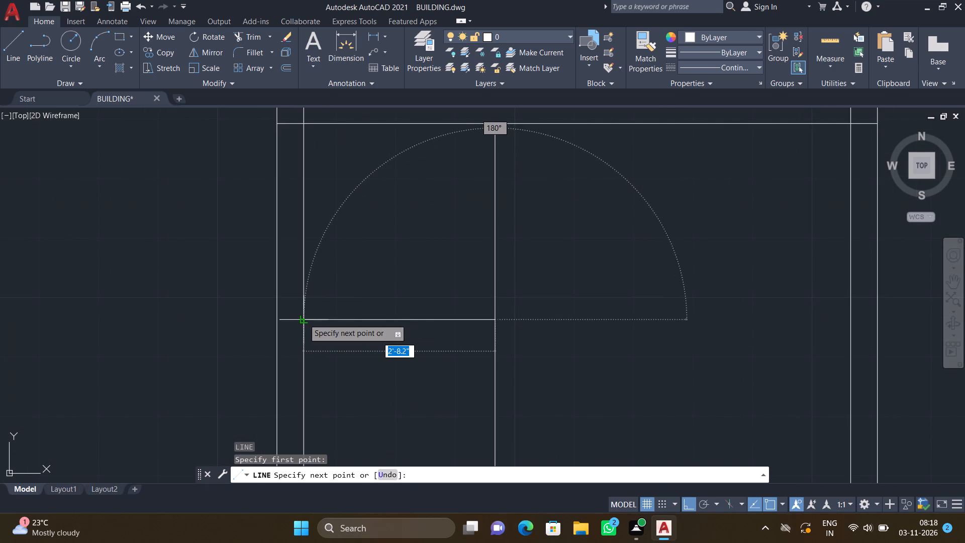
left_click(304, 319)
key("Return")
scroll(304, 321, "down", 4)
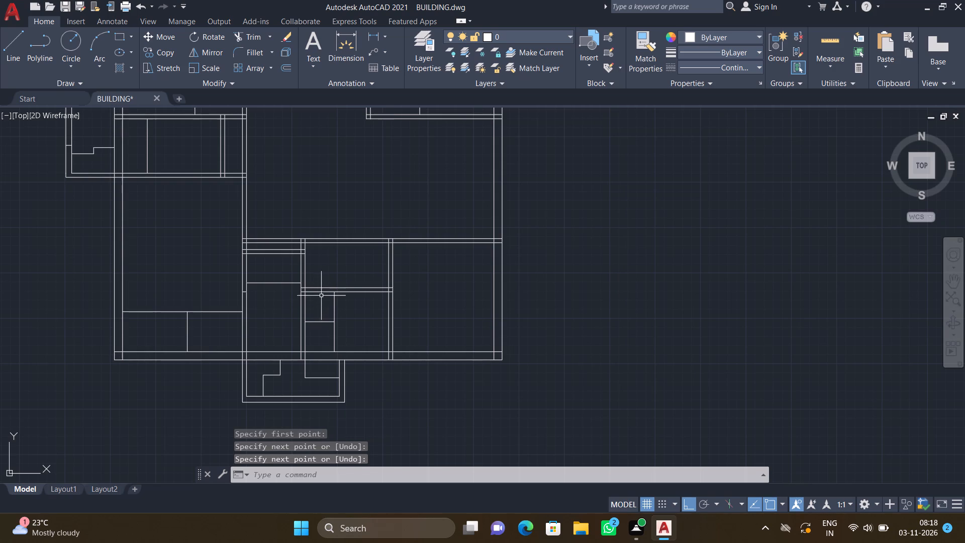
Draw a north-south line near the west wall, from the cross wall's north face up to the north wall's outer face.
key("l")
key("Return")
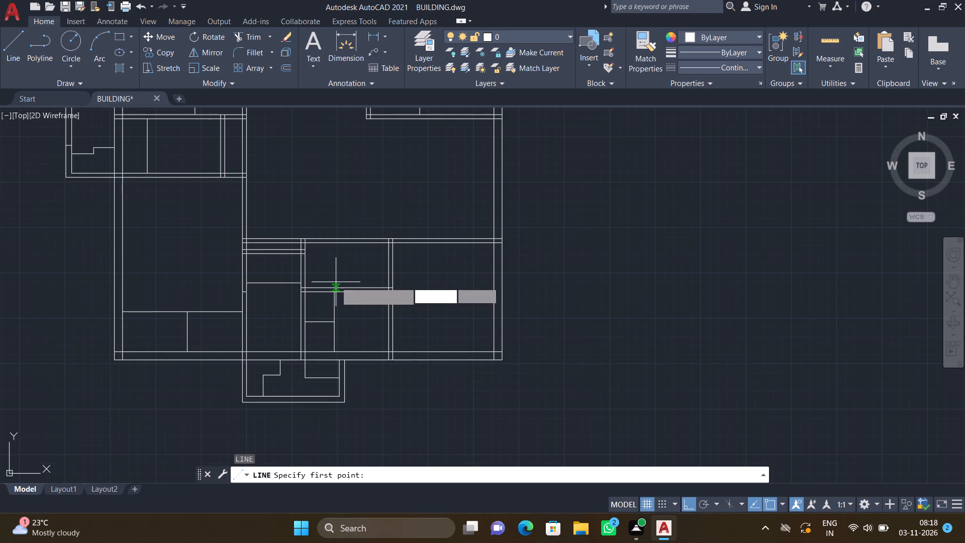
scroll(308, 281, "up", 3)
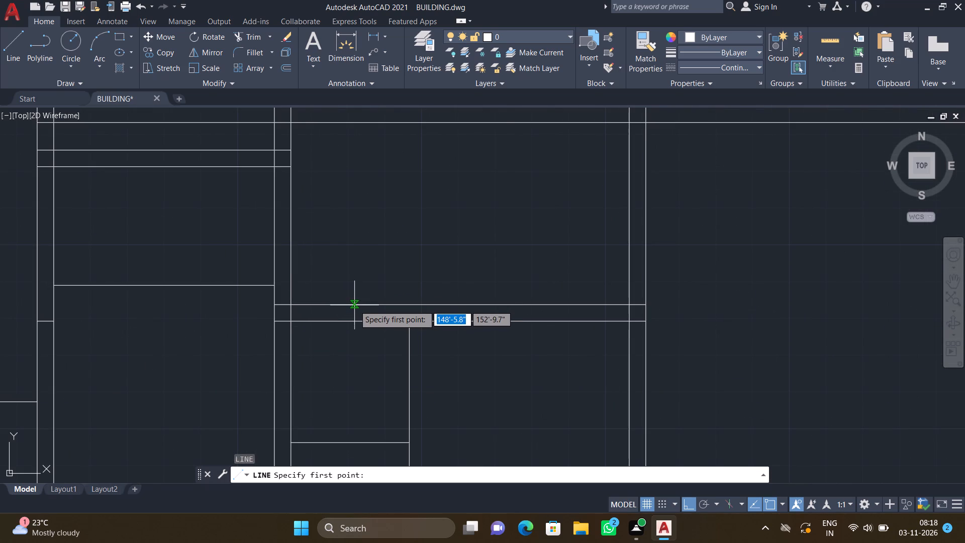
left_click(354, 305)
scroll(355, 212, "down", 2)
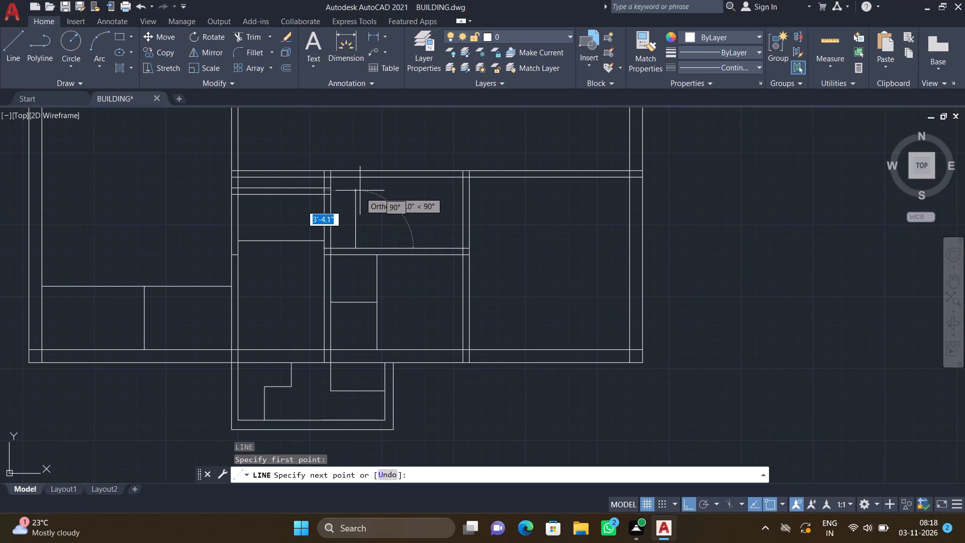
scroll(351, 179, "up", 3)
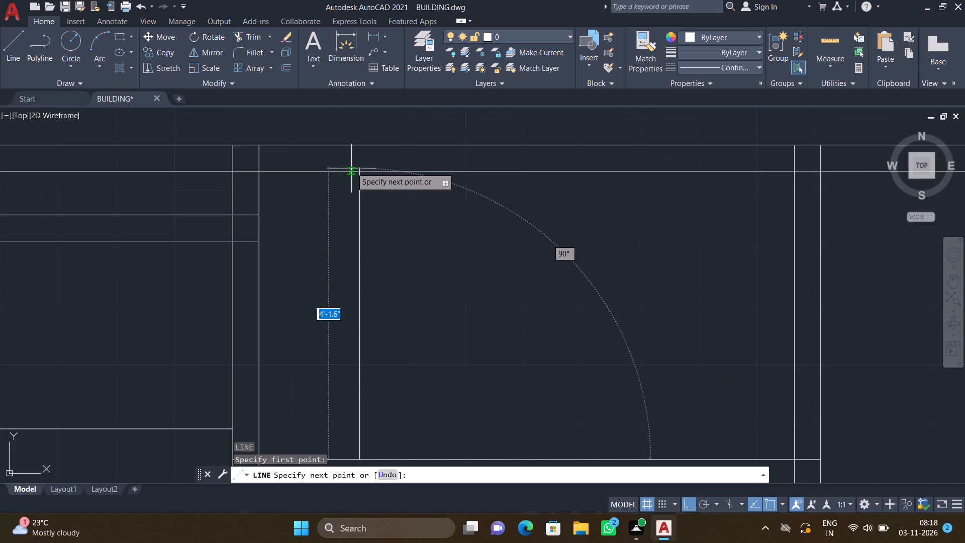
left_click(362, 147)
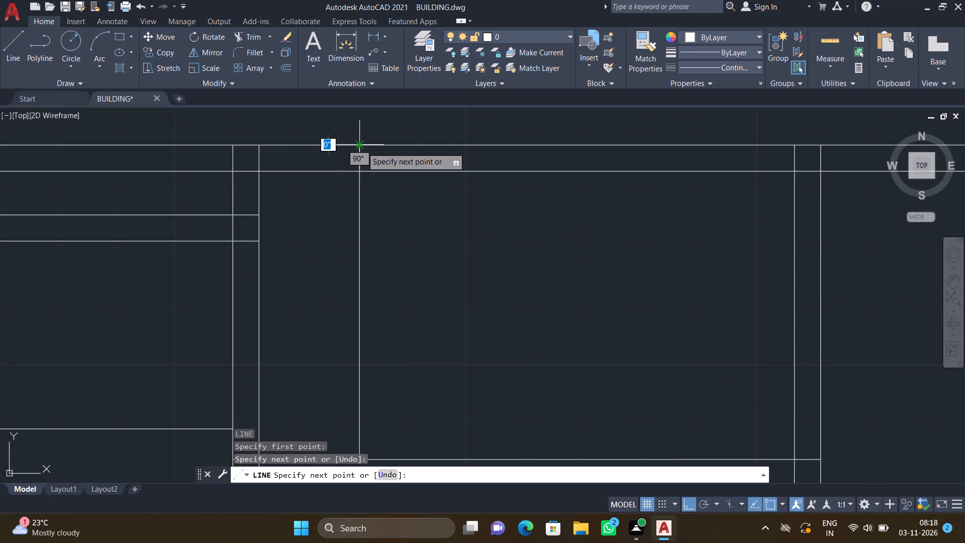
key("Return")
scroll(371, 160, "down", 3)
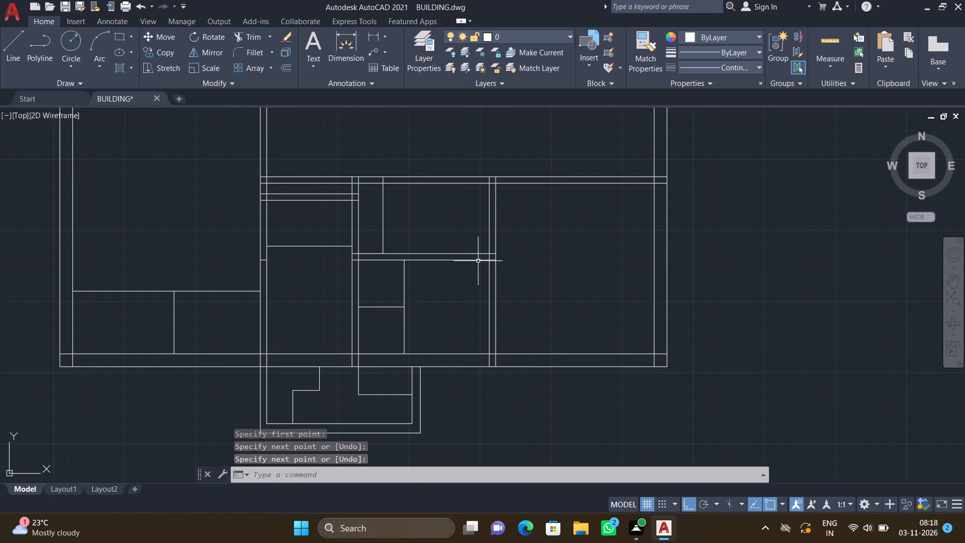
Draw an L-shaped outline in the southeast room, about 5'-7" east from its west wall and north to the north wall's inner face.
key("l")
key("Return")
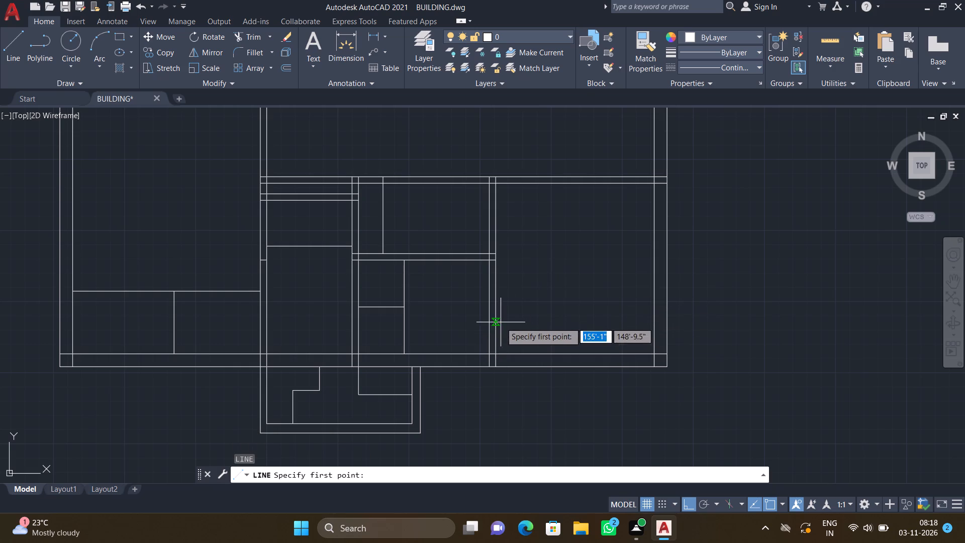
scroll(501, 321, "up", 2)
left_click(486, 274)
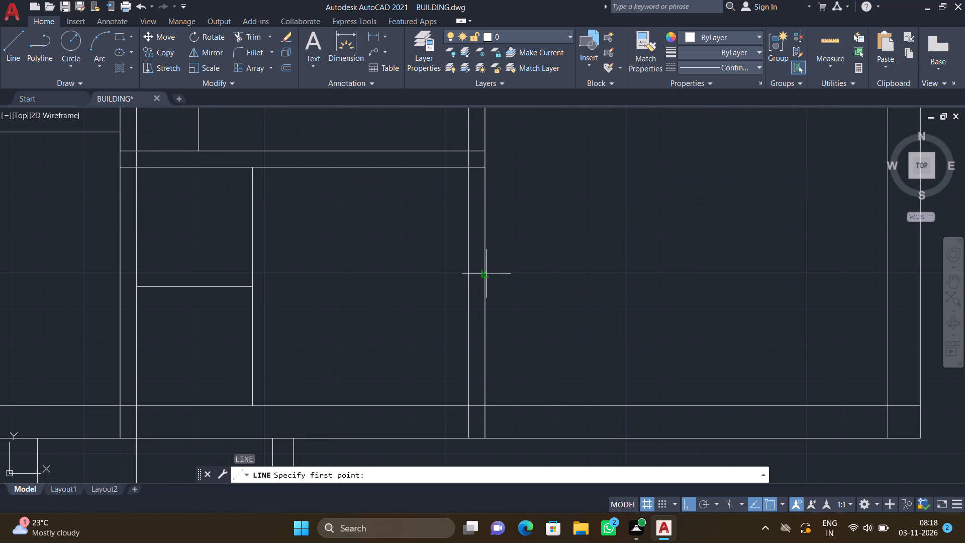
scroll(643, 278, "down", 3)
scroll(685, 278, "up", 1)
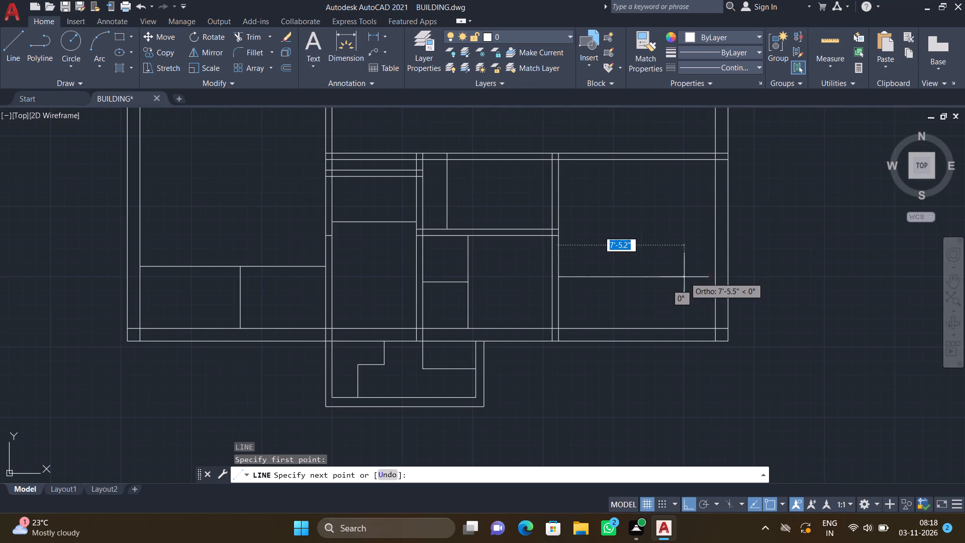
scroll(675, 275, "up", 1)
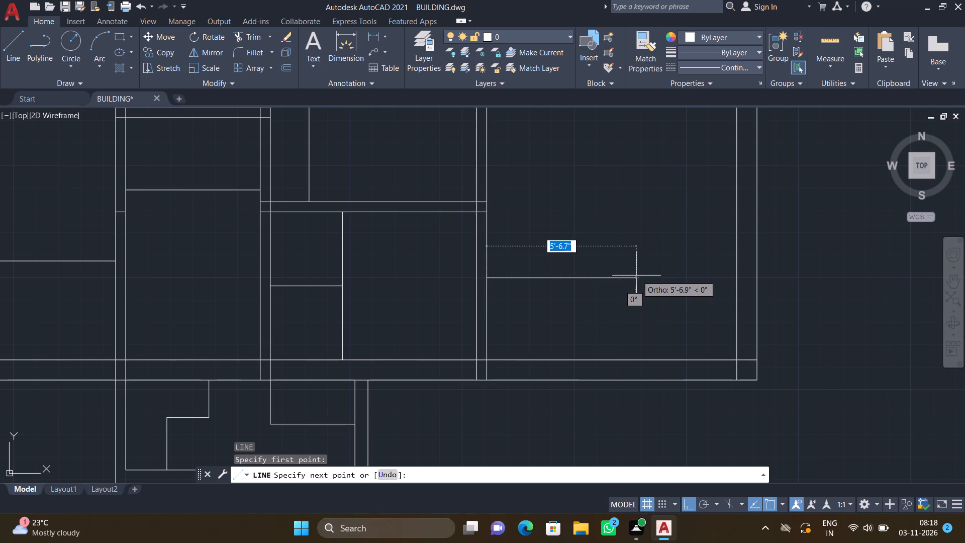
left_click(636, 276)
scroll(633, 240, "down", 3)
scroll(634, 220, "up", 2)
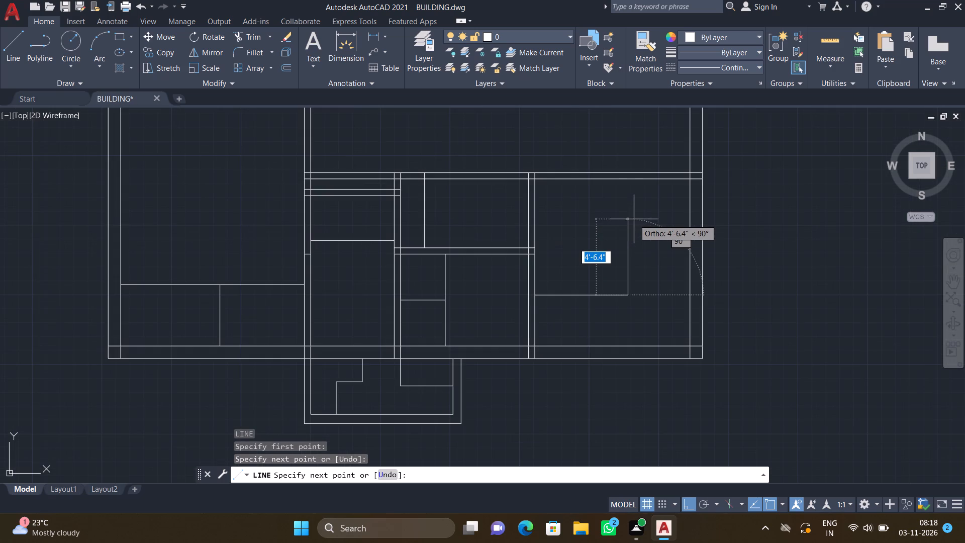
scroll(624, 191, "up", 1)
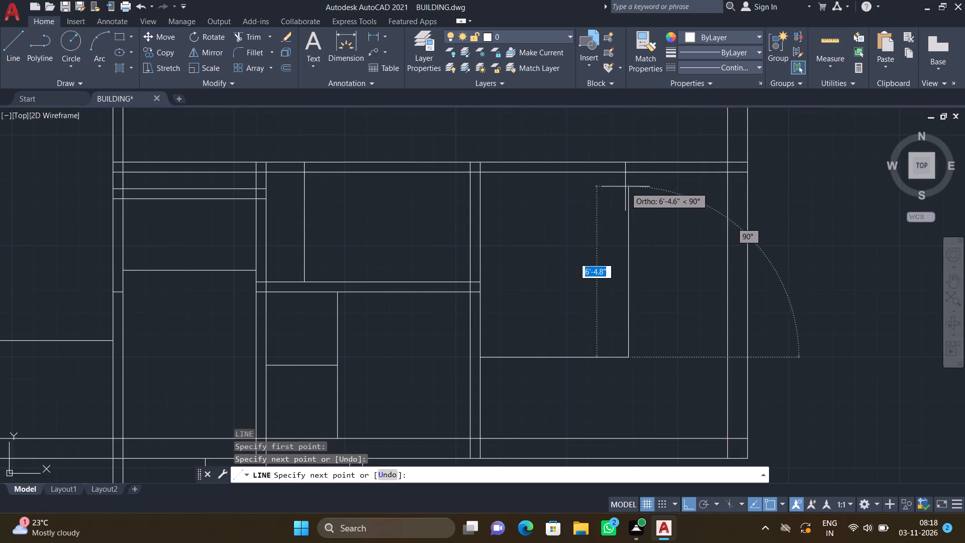
left_click(630, 174)
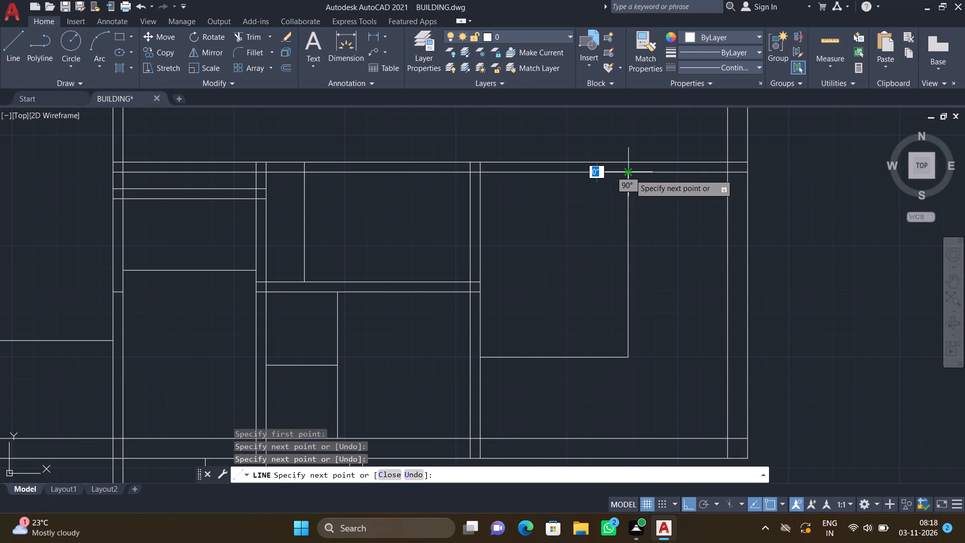
key("Return")
Draw a rectangle about 2'-1" square against the north wall's inner face, inside the southeast room's L-shaped outline.
scroll(630, 173, "up", 1)
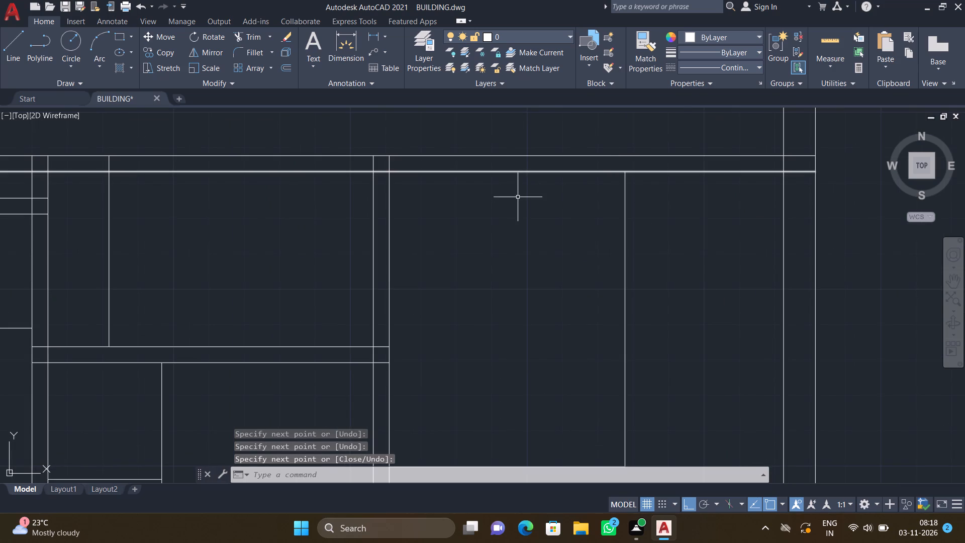
scroll(516, 200, "down", 2)
type("rec")
key("Return")
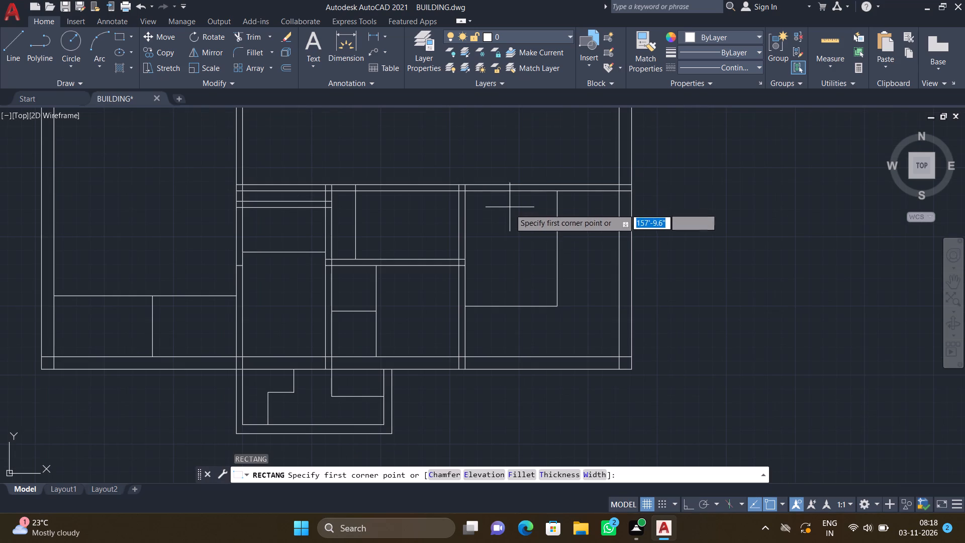
scroll(484, 193, "up", 1)
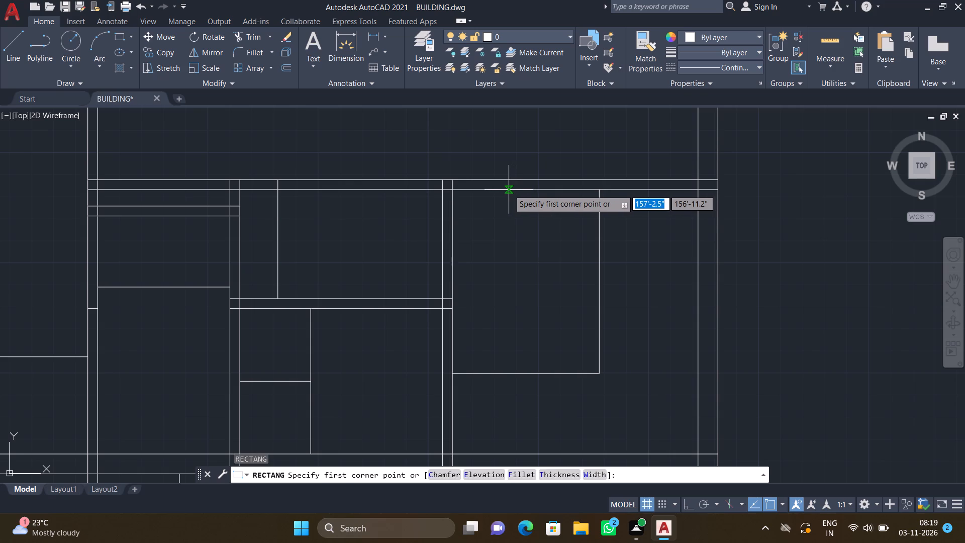
left_click(507, 190)
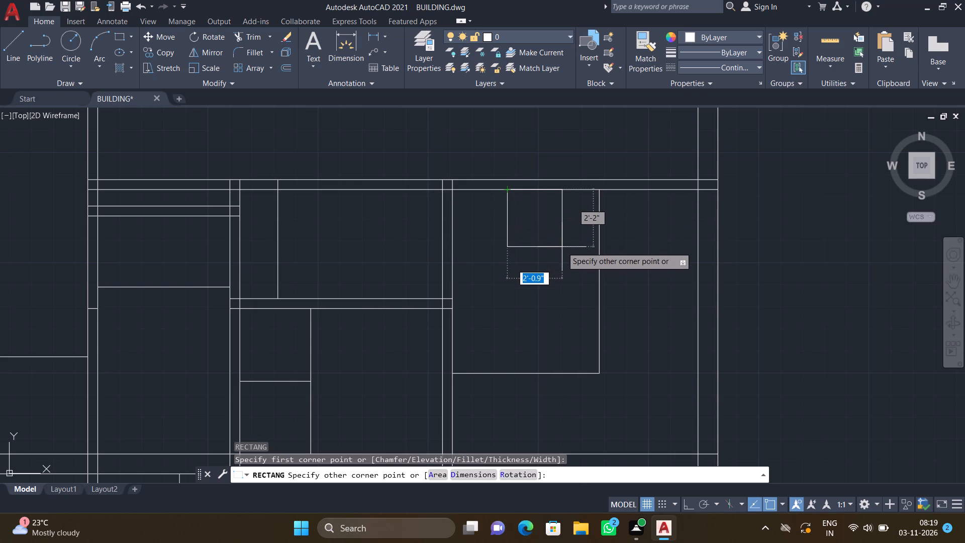
left_click(562, 245)
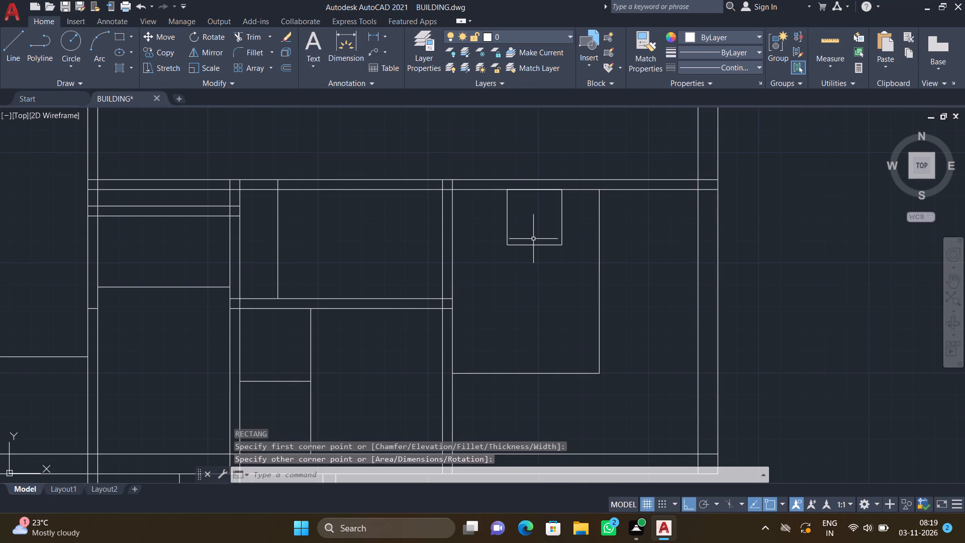
Draw a three-sided outline about 1'-4" deep on the large central room's side of the south wall of the room to its northeast.
scroll(530, 232, "down", 3)
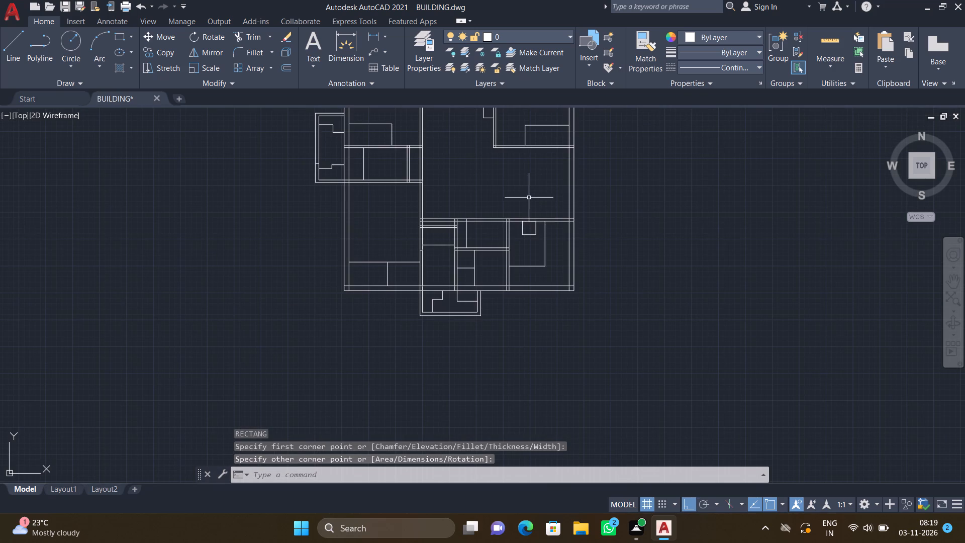
scroll(523, 182, "down", 2)
scroll(523, 168, "up", 3)
key("l")
key("Return")
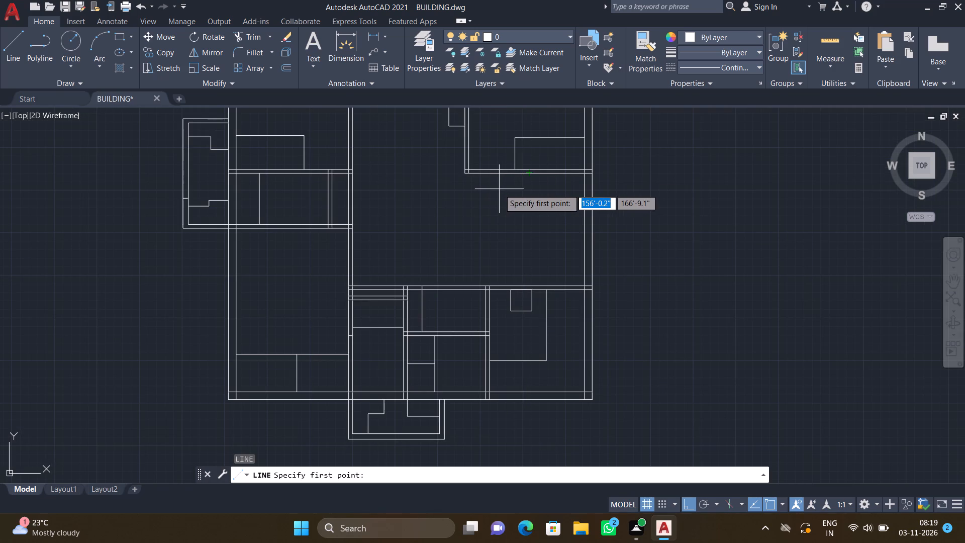
scroll(512, 181, "up", 2)
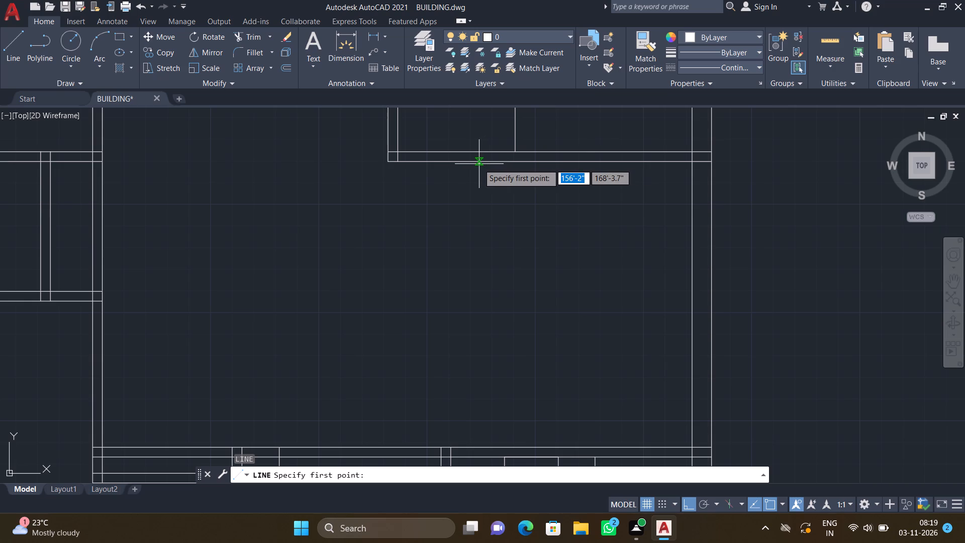
left_click(478, 164)
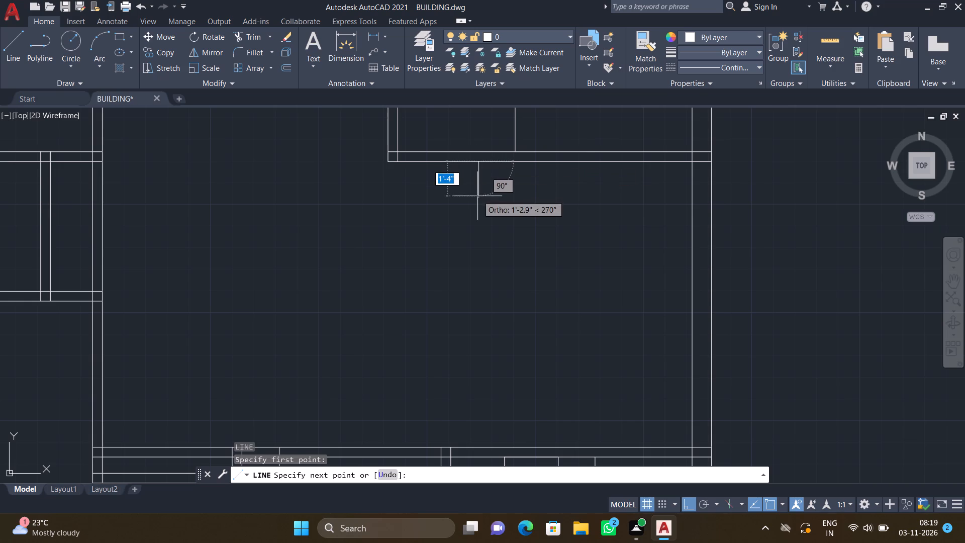
left_click_drag(477, 196, 486, 196)
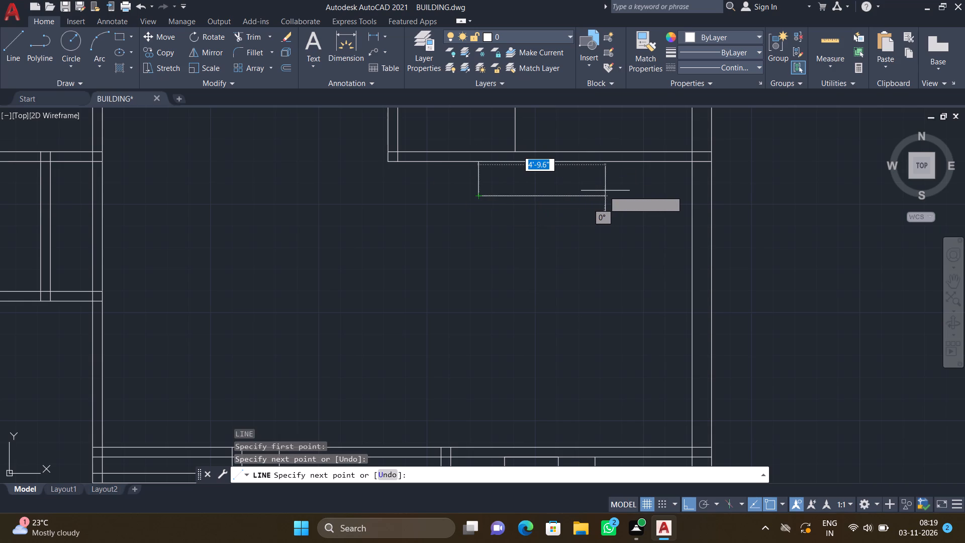
left_click(591, 188)
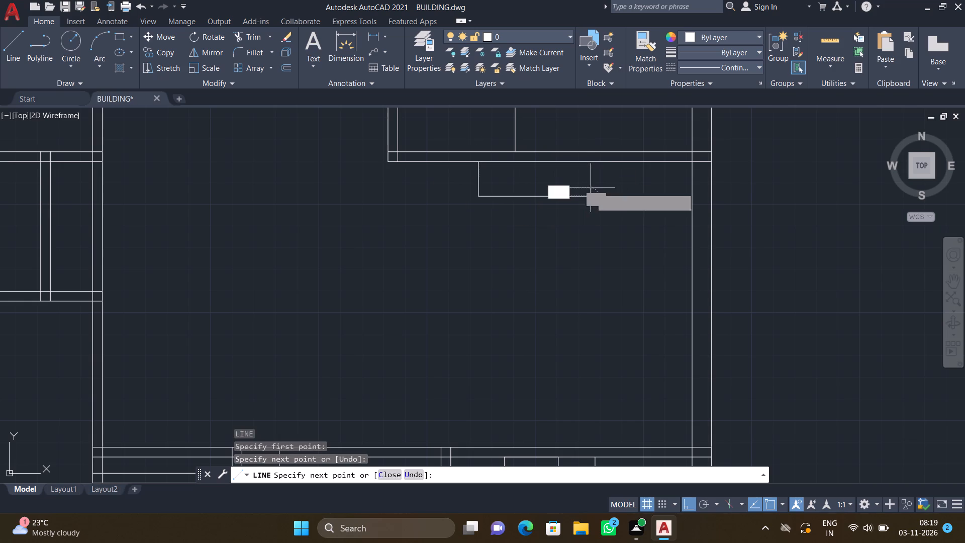
left_click(590, 164)
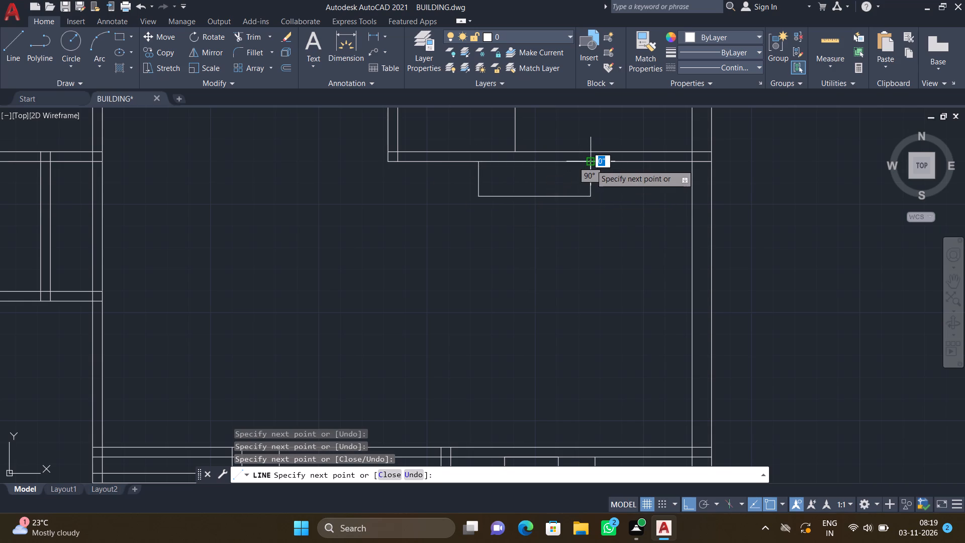
key("Return")
Draw a smaller three-sided outline about 1'-1" deep inside the new one, with both ends on the same wall face.
key("l")
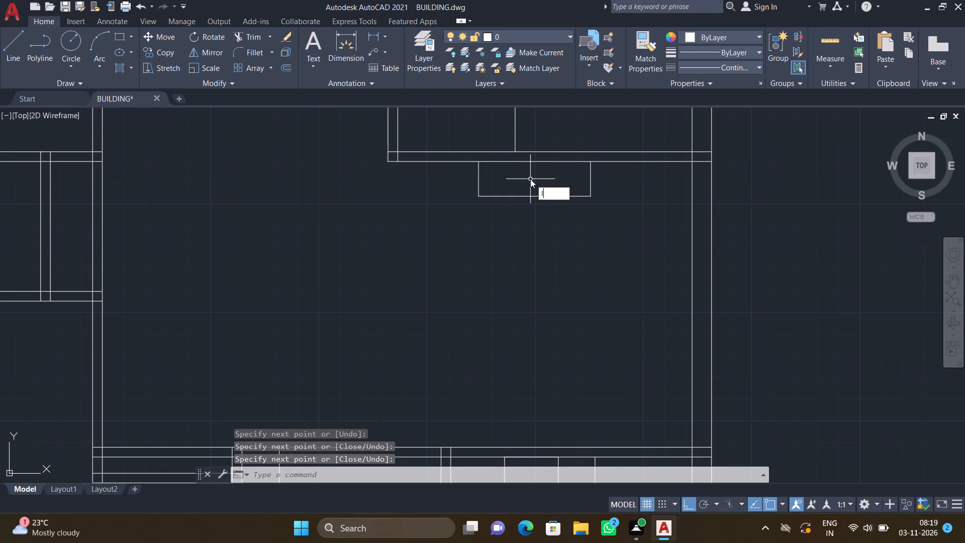
key("Return")
scroll(486, 171, "up", 2)
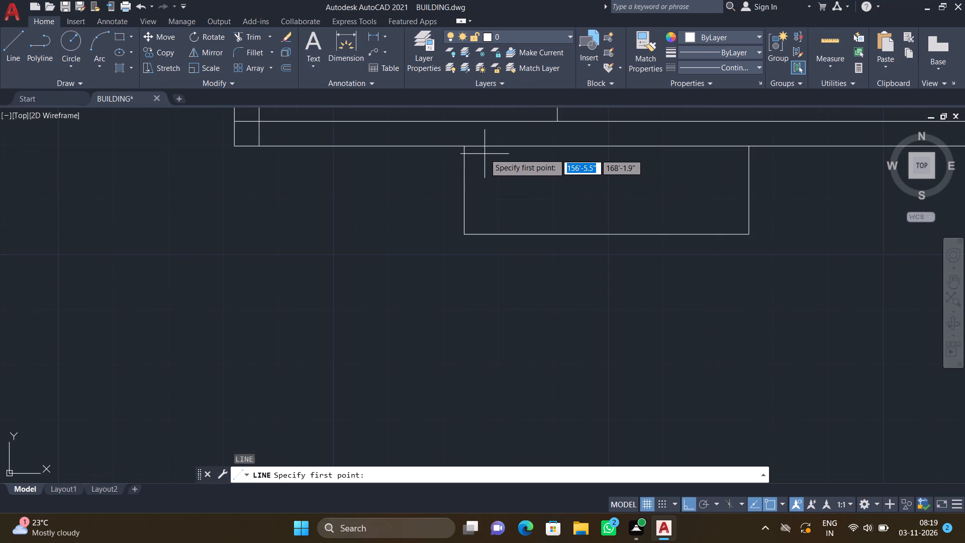
left_click(485, 148)
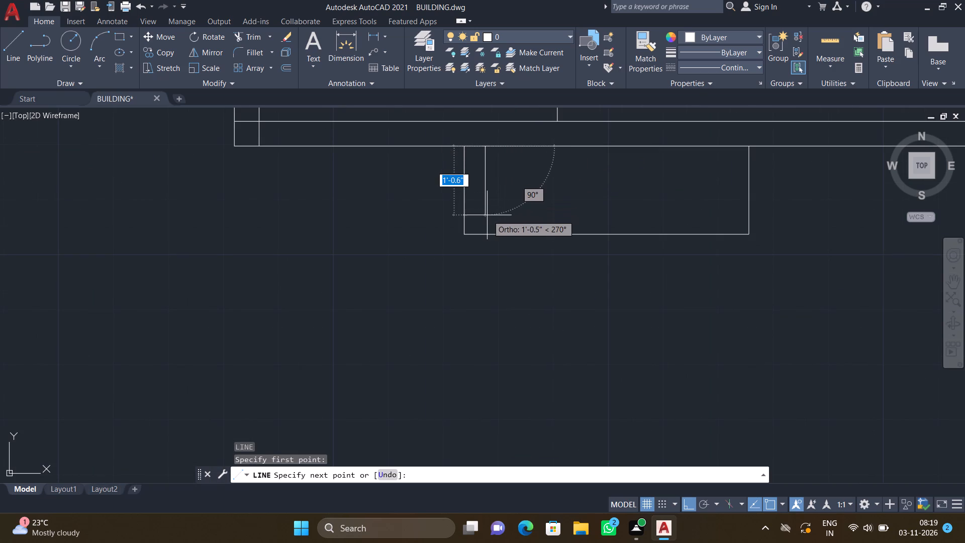
left_click(487, 215)
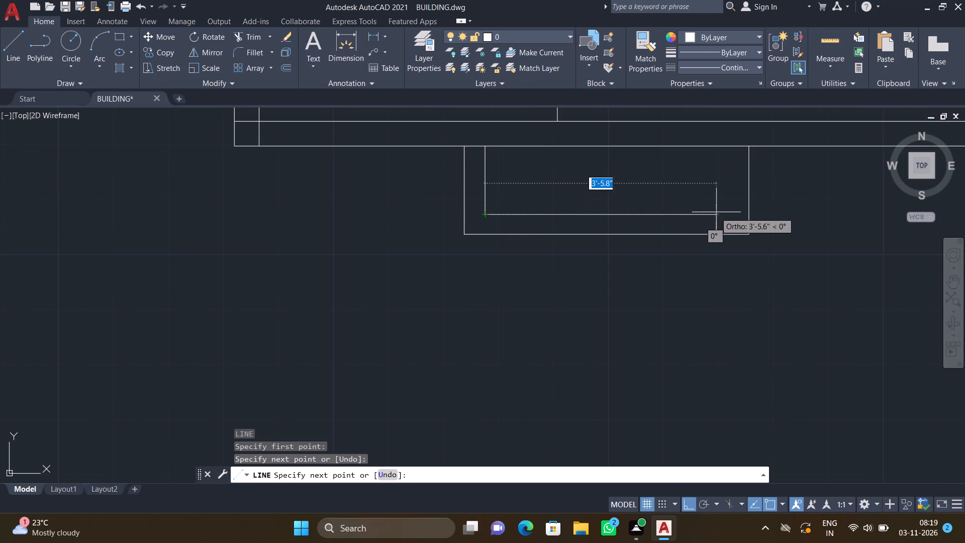
left_click(729, 212)
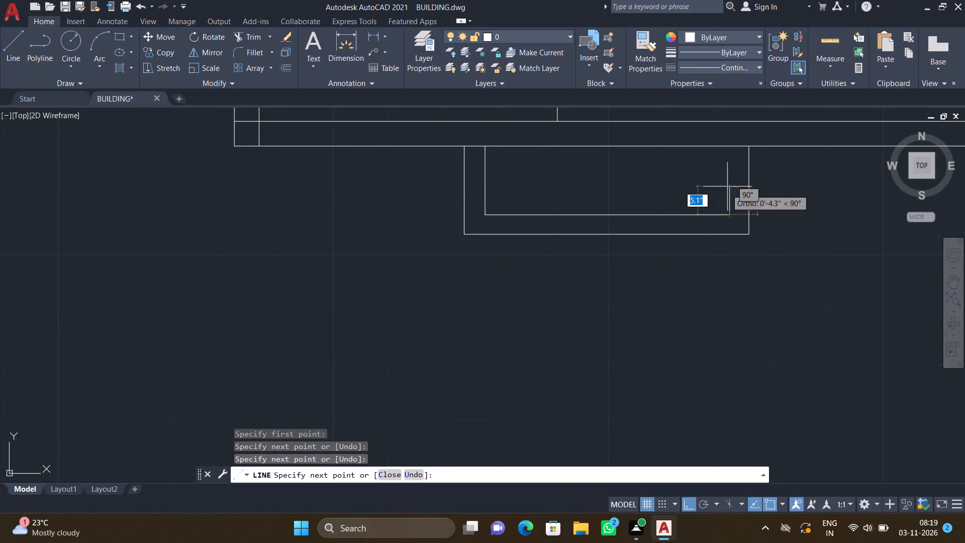
left_click(728, 147)
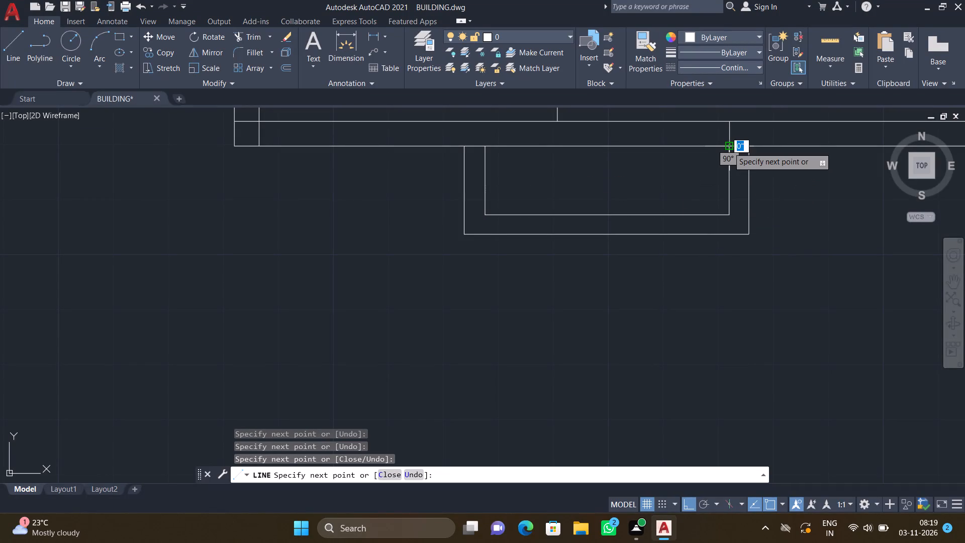
key("Return")
Draw a smaller three-sided outline about 1'-4" deep inside the outline on the east wall, at the large central room's northeast corner.
scroll(684, 201, "down", 5)
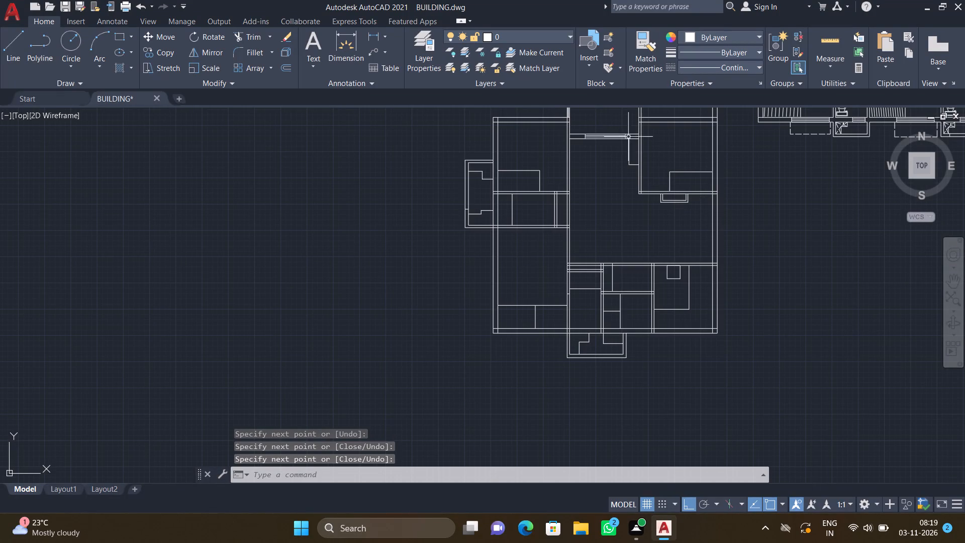
scroll(629, 140, "up", 2)
key("l")
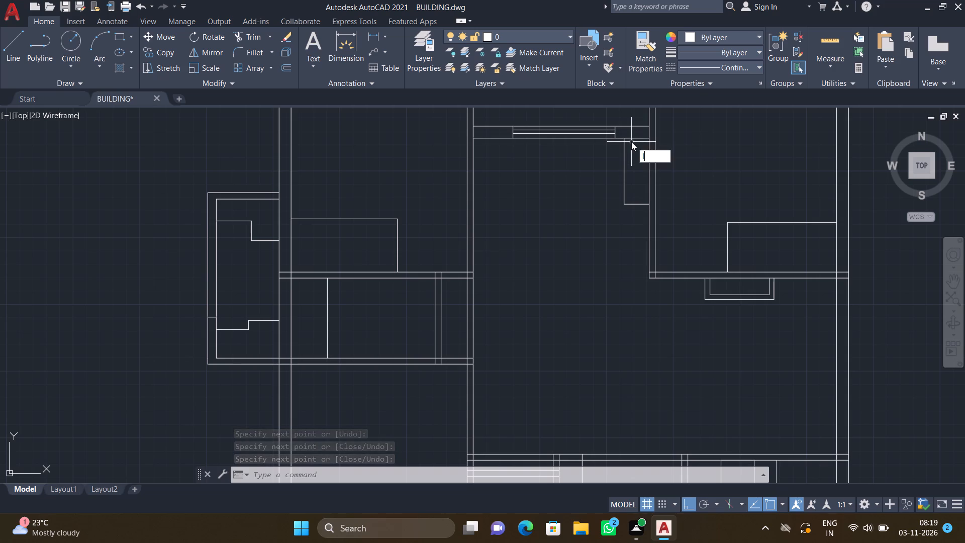
key("Return")
scroll(637, 140, "up", 2)
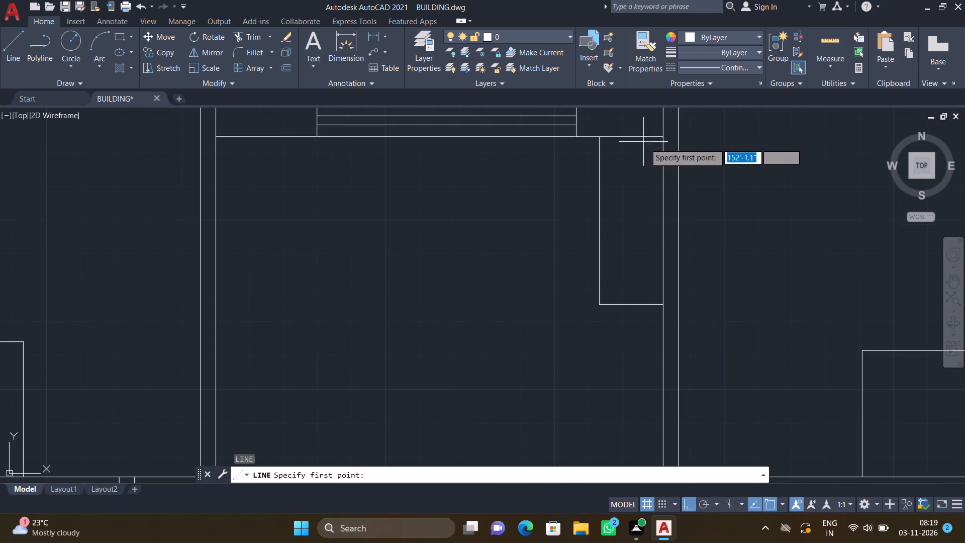
left_click(663, 151)
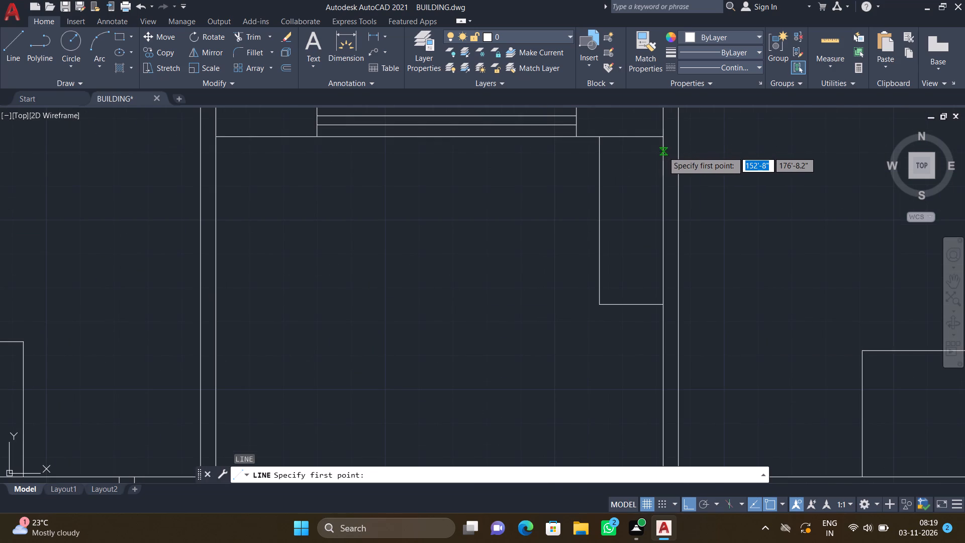
left_click(610, 150)
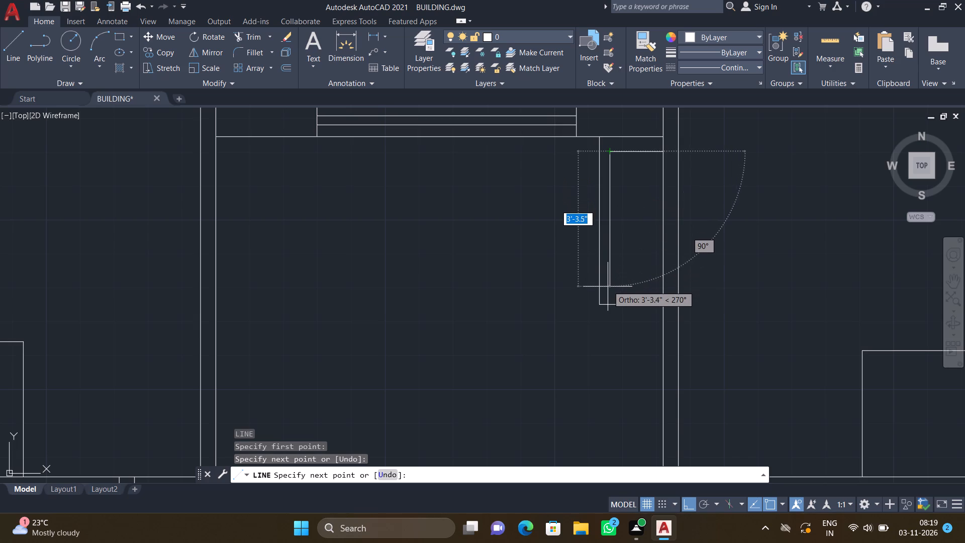
left_click(609, 289)
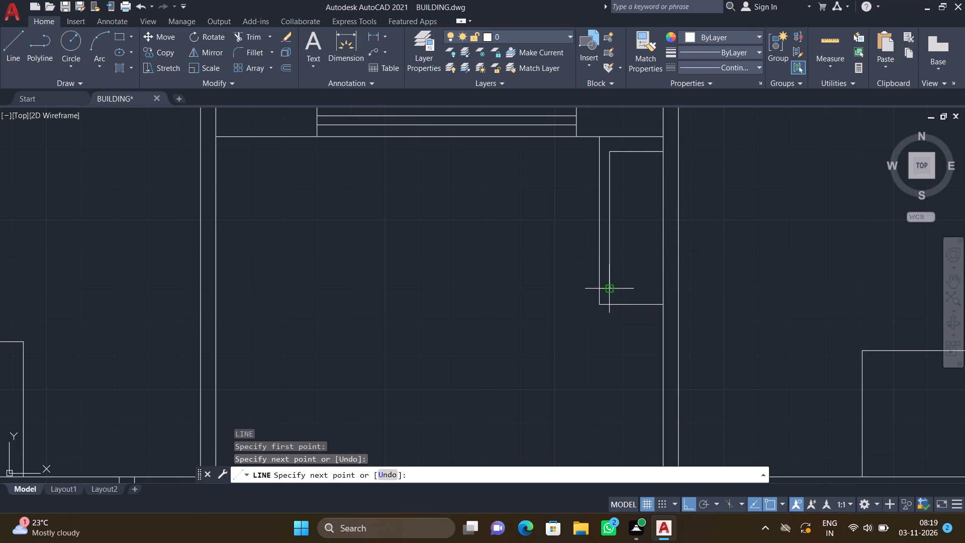
left_click(662, 287)
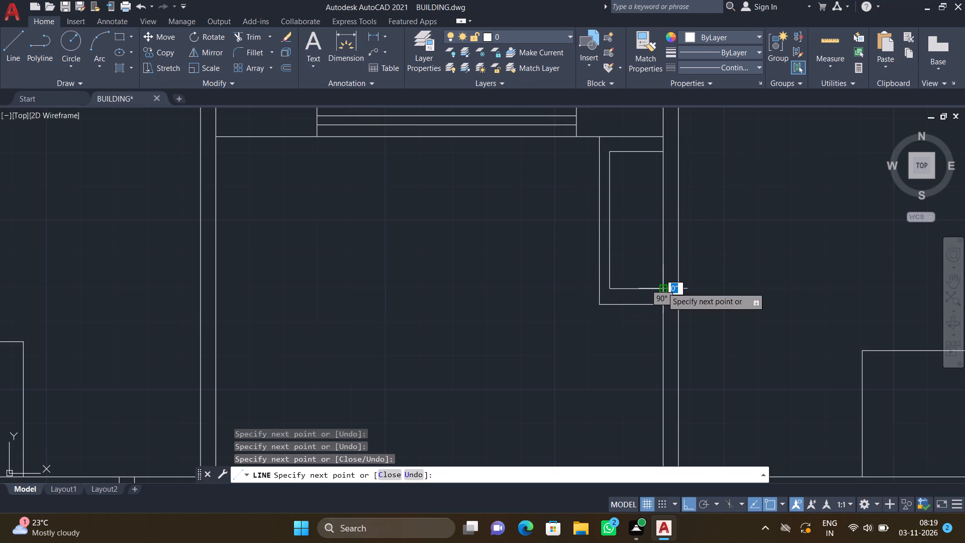
key("Return")
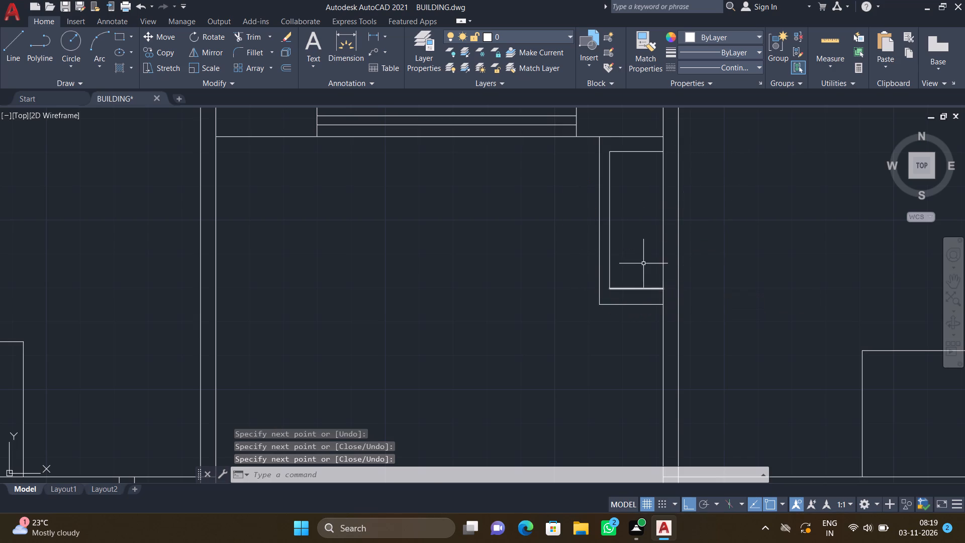
Draw an L-shaped outline about 1'-7" wide in the southwest corner of the room north of the large central room, closing on its south wall.
scroll(612, 264, "down", 4)
scroll(558, 238, "up", 4)
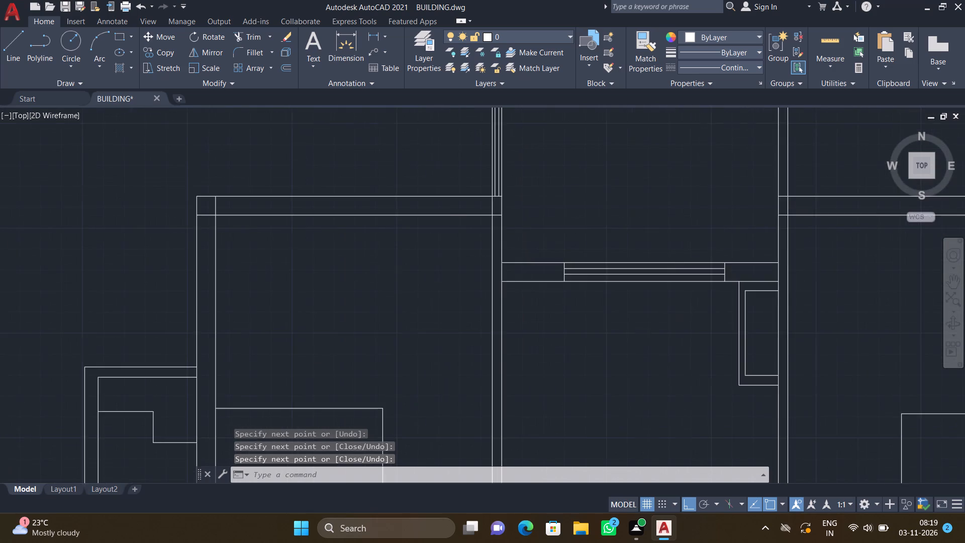
key("l")
key("Return")
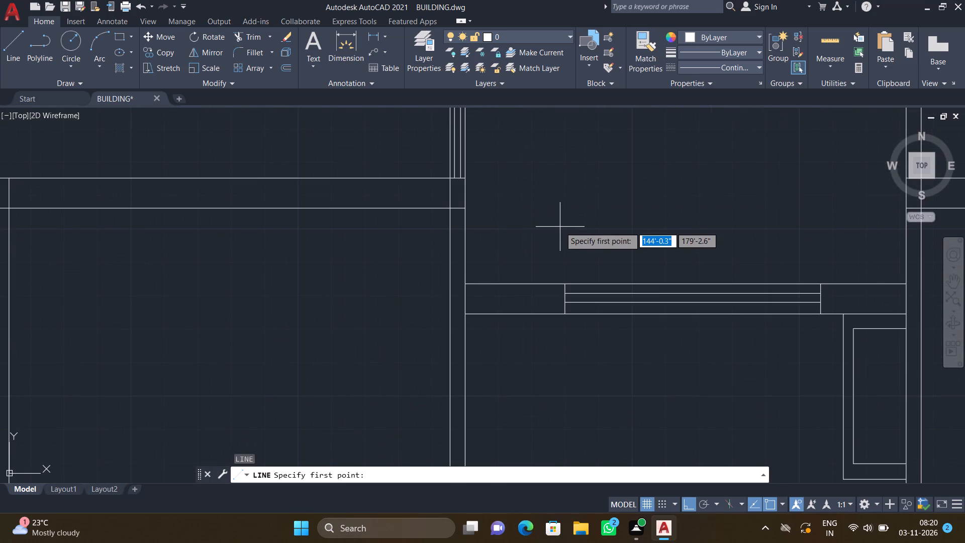
scroll(466, 234, "up", 1)
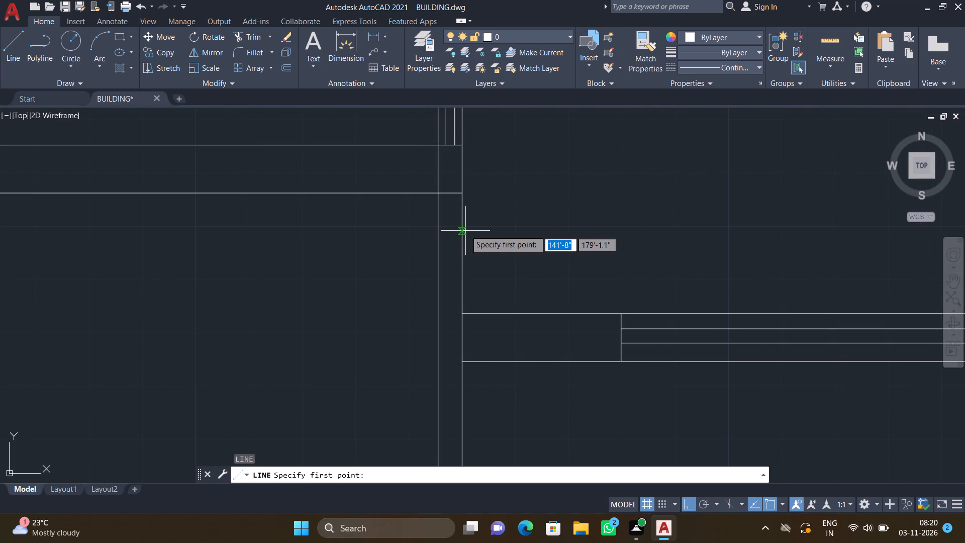
left_click_drag(463, 222, 468, 221)
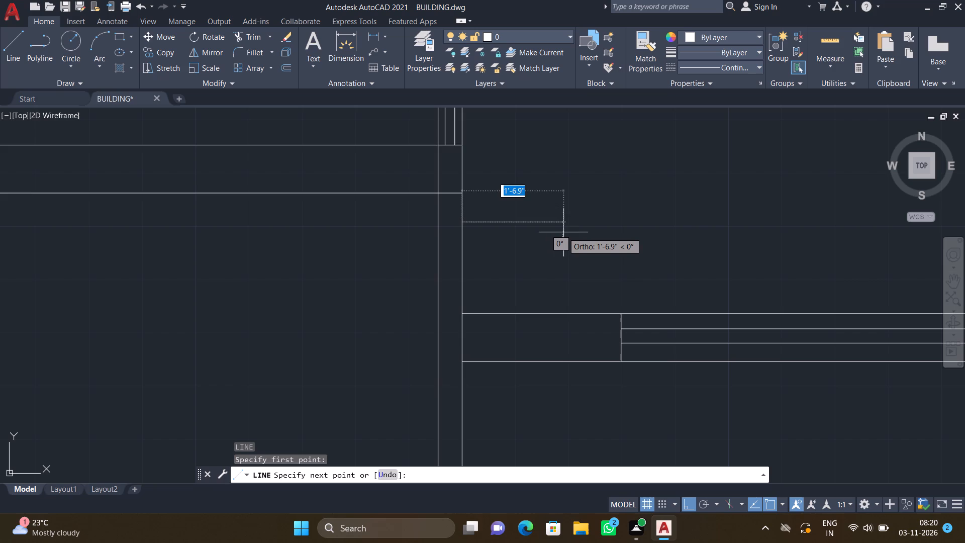
left_click(565, 231)
left_click(564, 316)
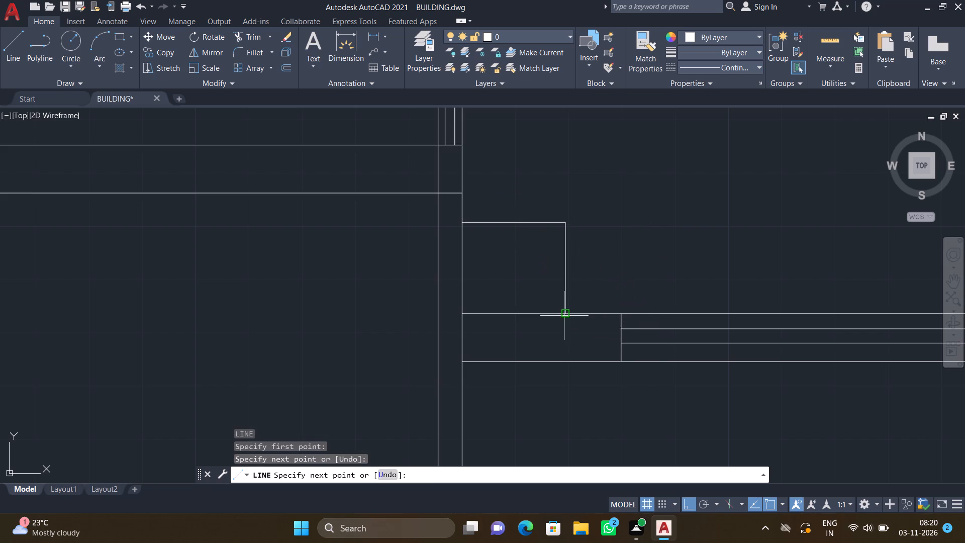
key("Return")
Draw a smaller L-shaped outline inside the new corner outline, from the west wall's face to the south wall, about 1'-2" deep.
key("l")
key("Return")
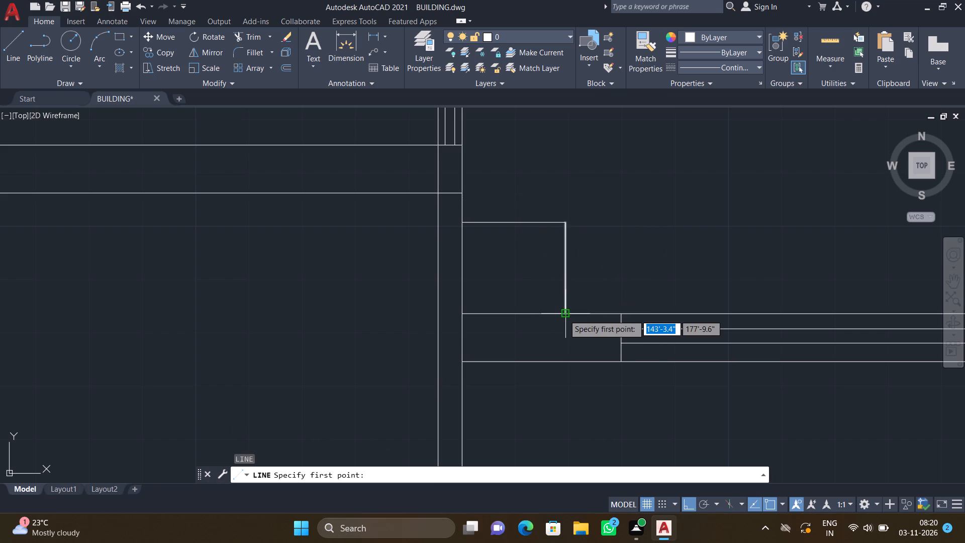
scroll(469, 236, "up", 2)
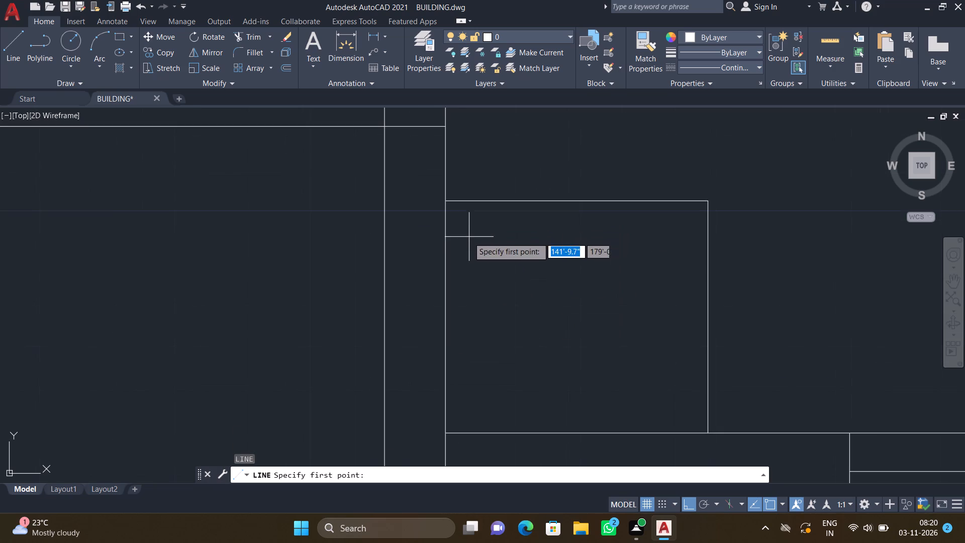
left_click(447, 239)
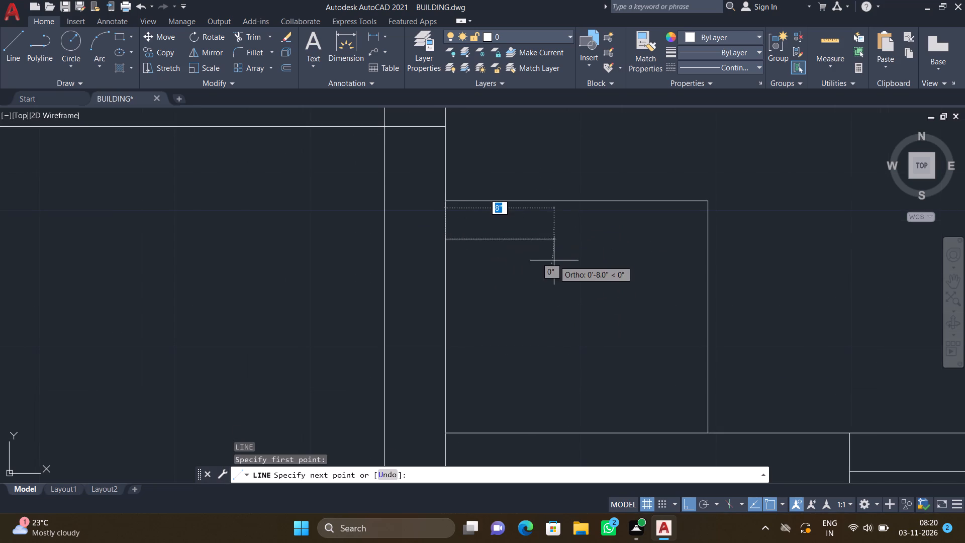
left_click(666, 247)
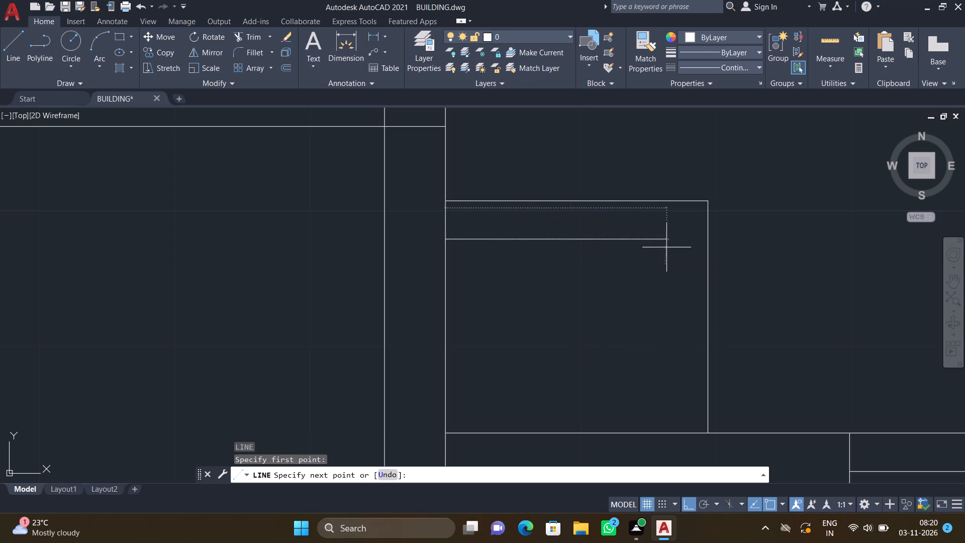
left_click(666, 434)
key("Return")
Copy the long horizontal window symbol from the loose symbols east of the plans into the northwest room's north wall, using its upper-left corner as base point.
scroll(635, 414, "down", 4)
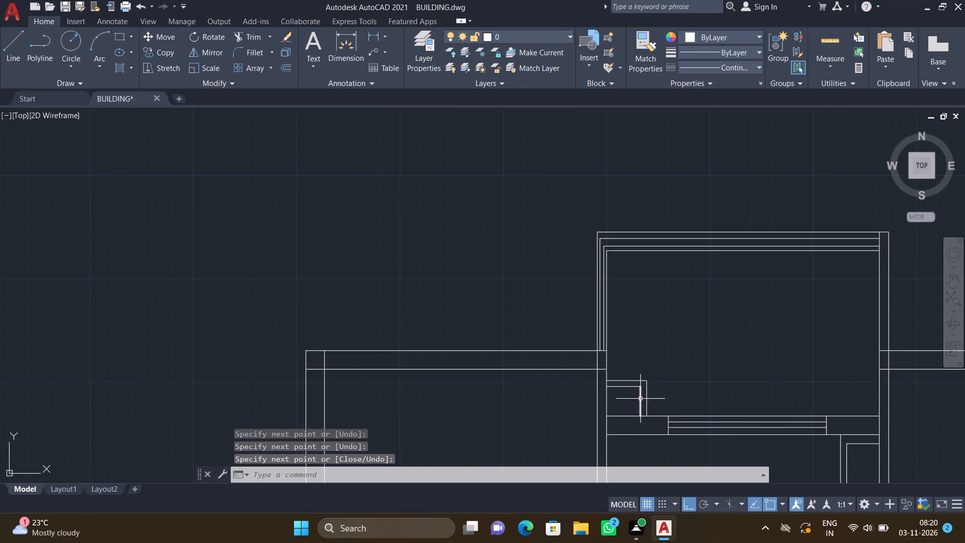
scroll(640, 398, "down", 4)
scroll(637, 424, "up", 1)
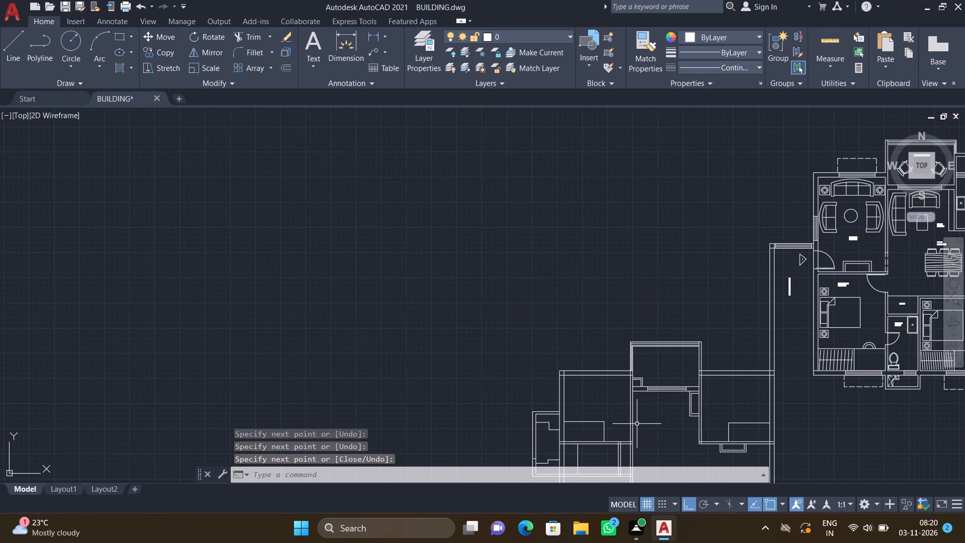
scroll(638, 431, "down", 6)
scroll(623, 475, "up", 6)
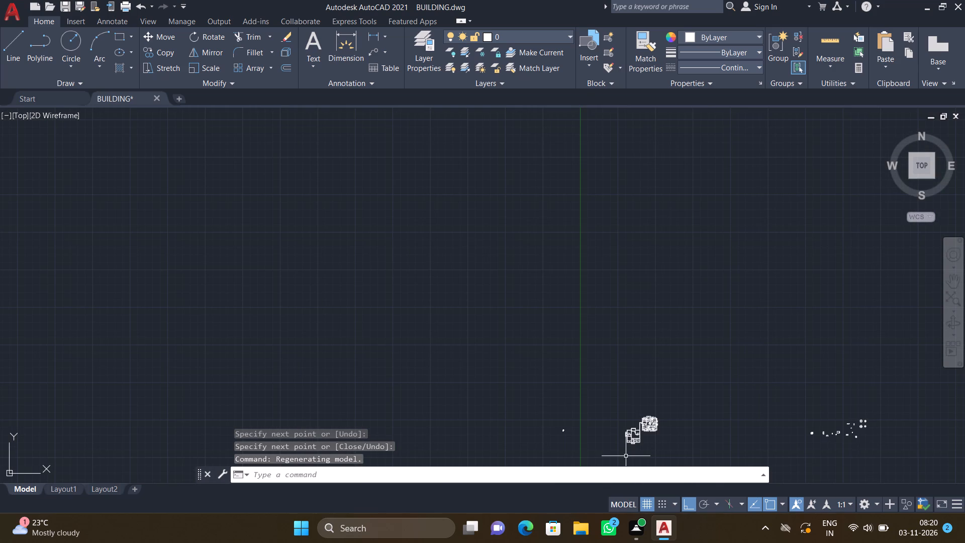
scroll(625, 475, "up", 10)
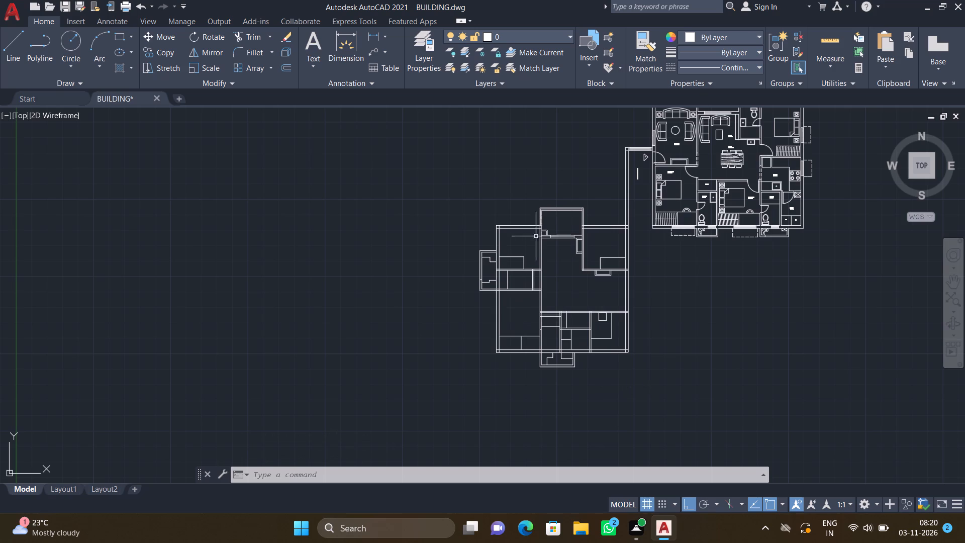
scroll(305, 265, "down", 5)
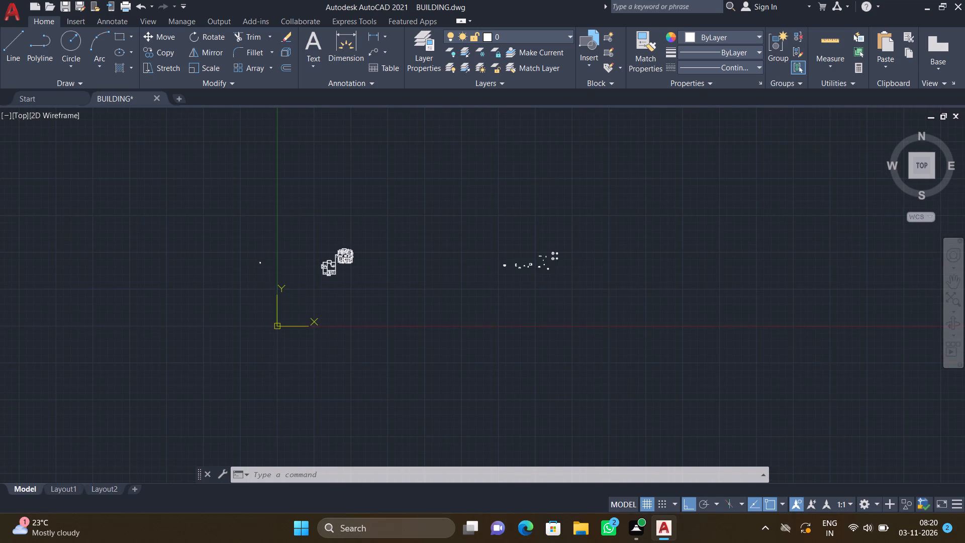
scroll(522, 272, "up", 3)
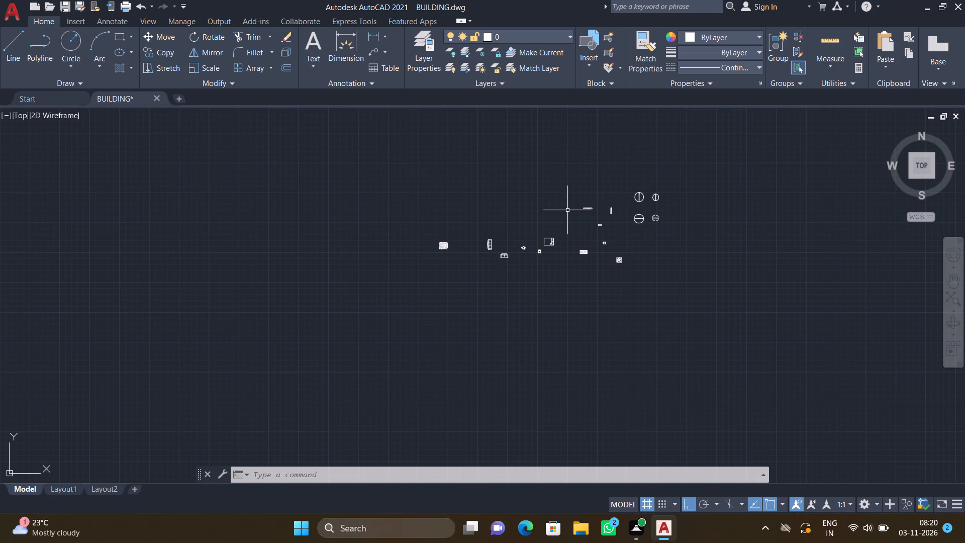
scroll(568, 210, "up", 3)
key("c")
key("o")
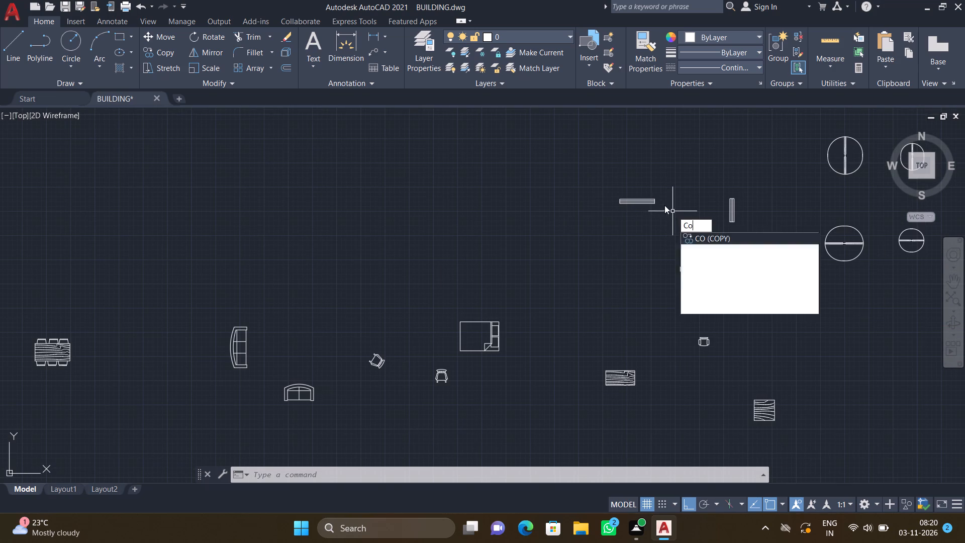
key("Return")
left_click_drag(667, 222, 654, 214)
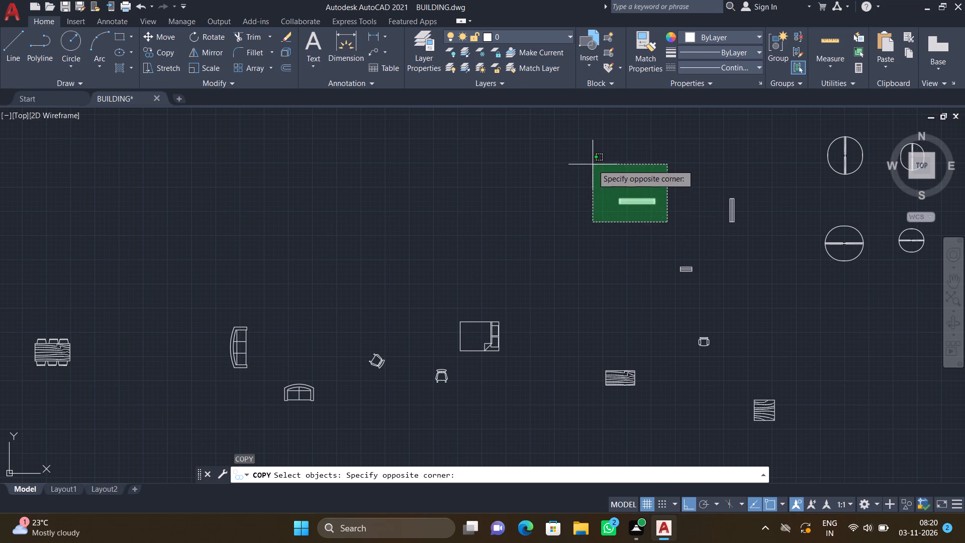
left_click(593, 164)
key("Return")
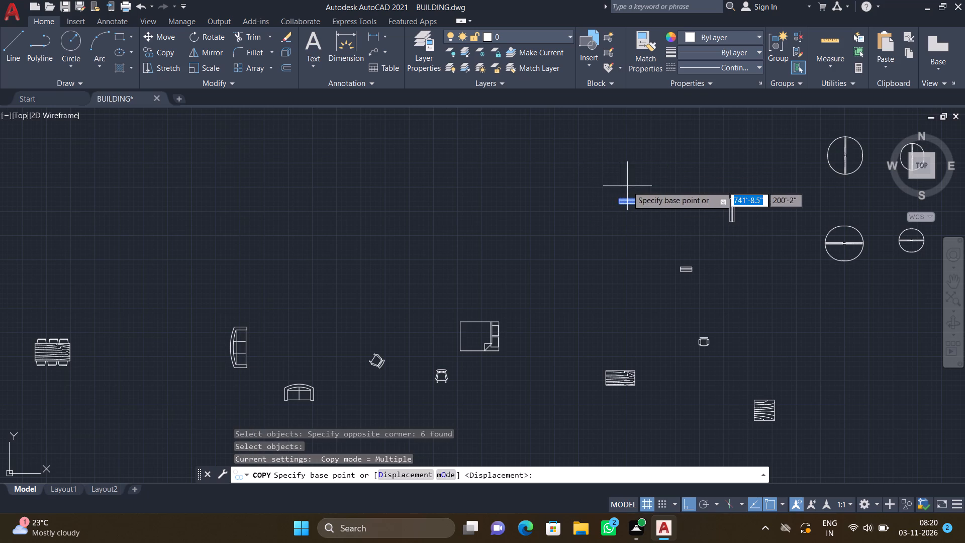
scroll(627, 188, "up", 5)
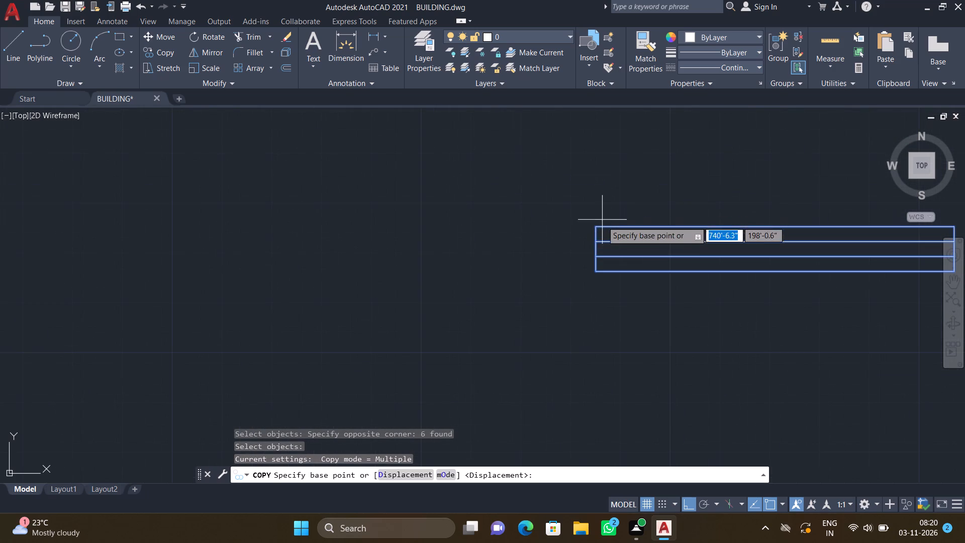
left_click(594, 229)
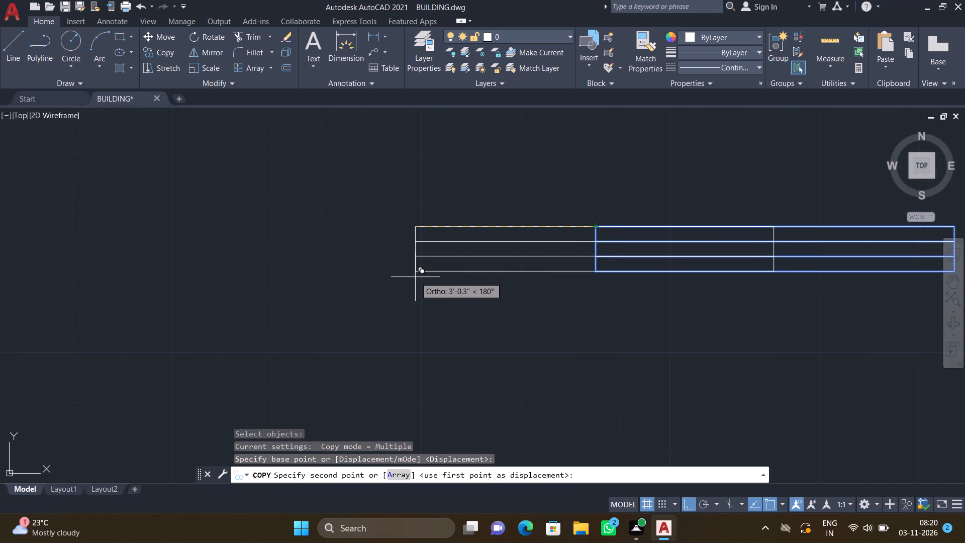
key("F8")
scroll(416, 280, "down", 6)
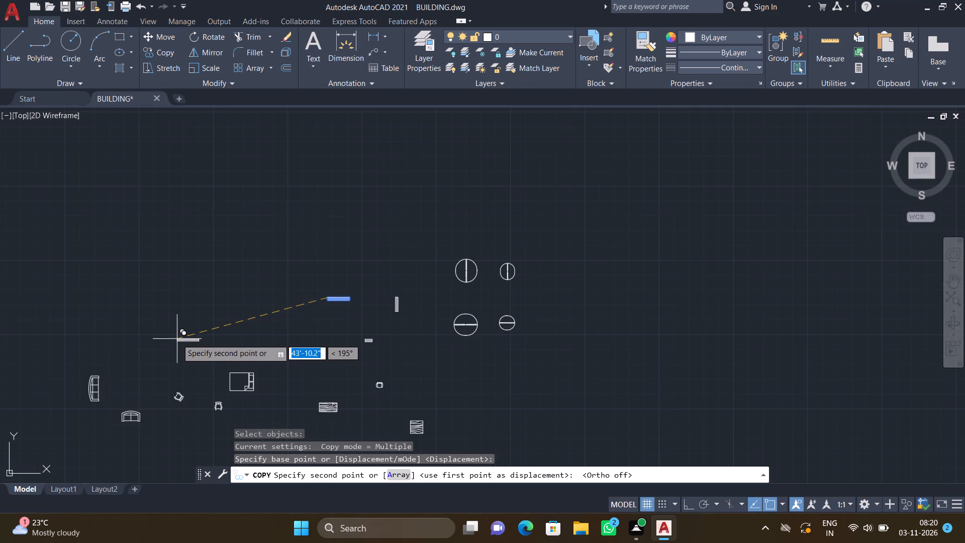
scroll(173, 343, "down", 7)
scroll(237, 364, "down", 2)
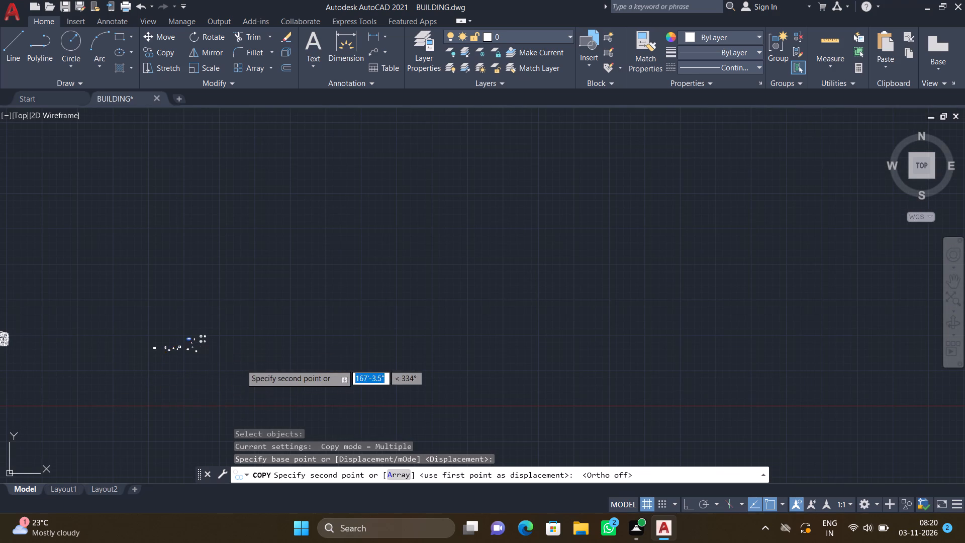
scroll(241, 365, "down", 1)
scroll(68, 398, "up", 3)
scroll(352, 260, "down", 3)
scroll(148, 241, "up", 5)
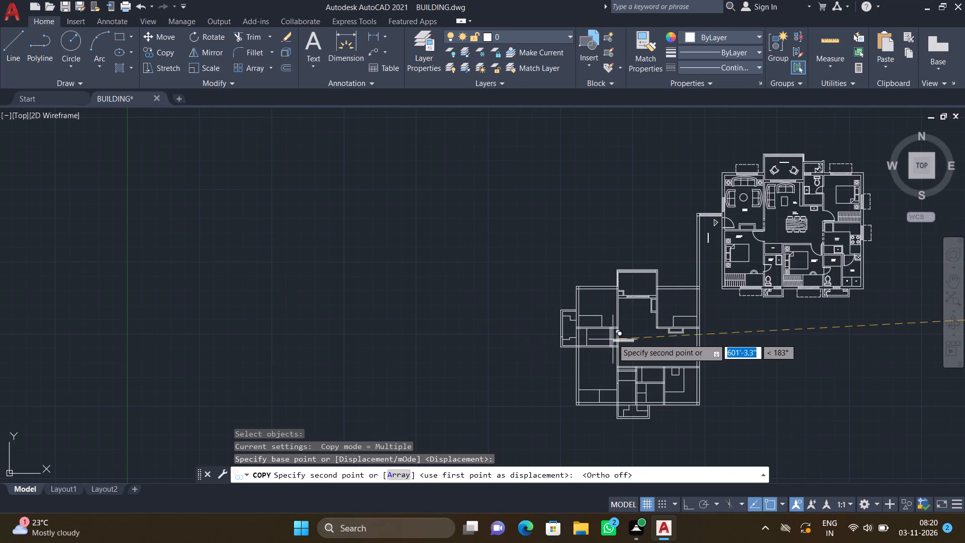
scroll(596, 294, "up", 4)
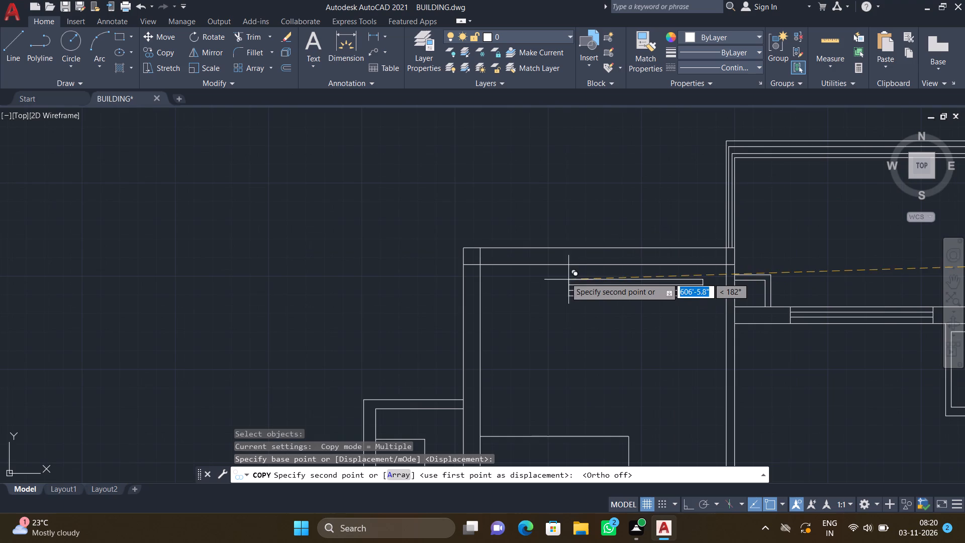
scroll(550, 258, "up", 2)
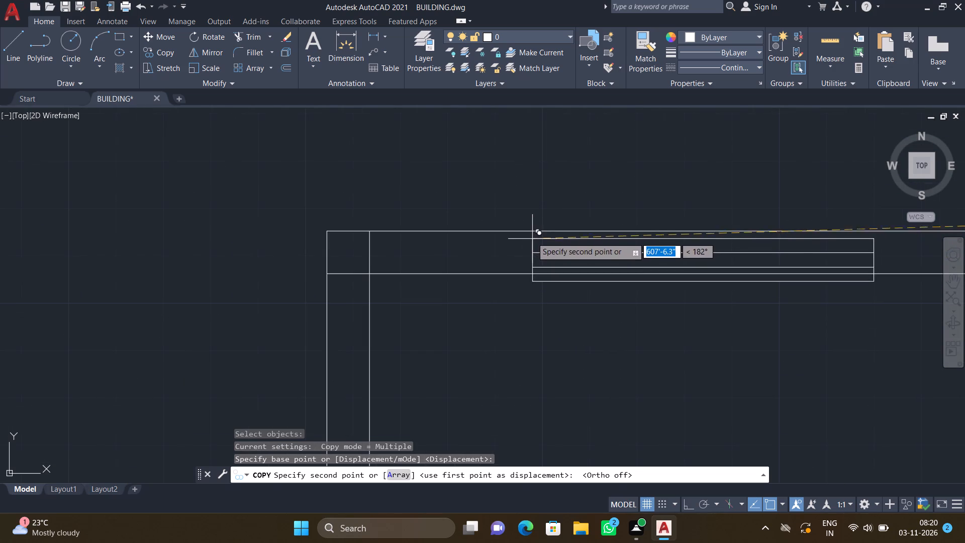
scroll(538, 243, "up", 2)
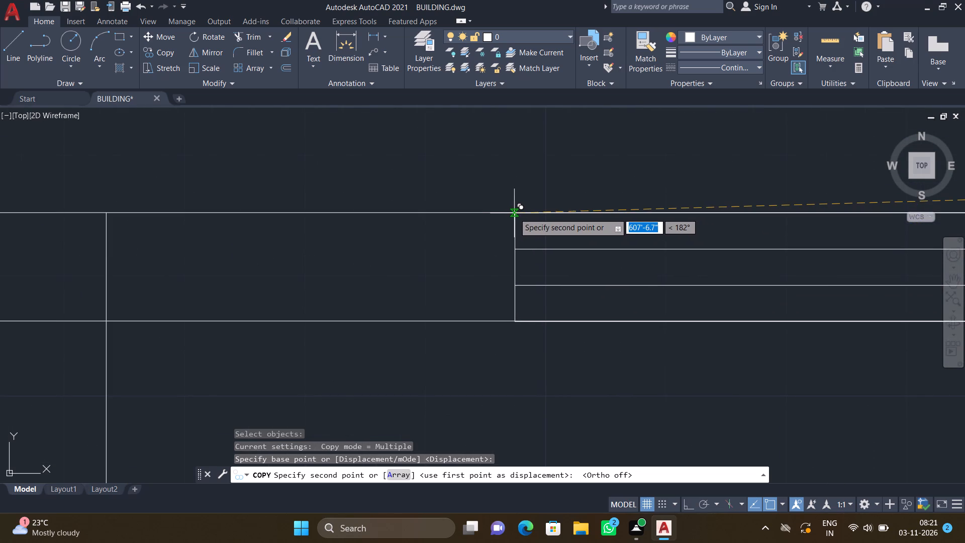
left_click(513, 213)
Place another copy of the long window symbol in the north wall of the new plan's northeast room.
scroll(615, 291, "down", 4)
scroll(818, 359, "down", 2)
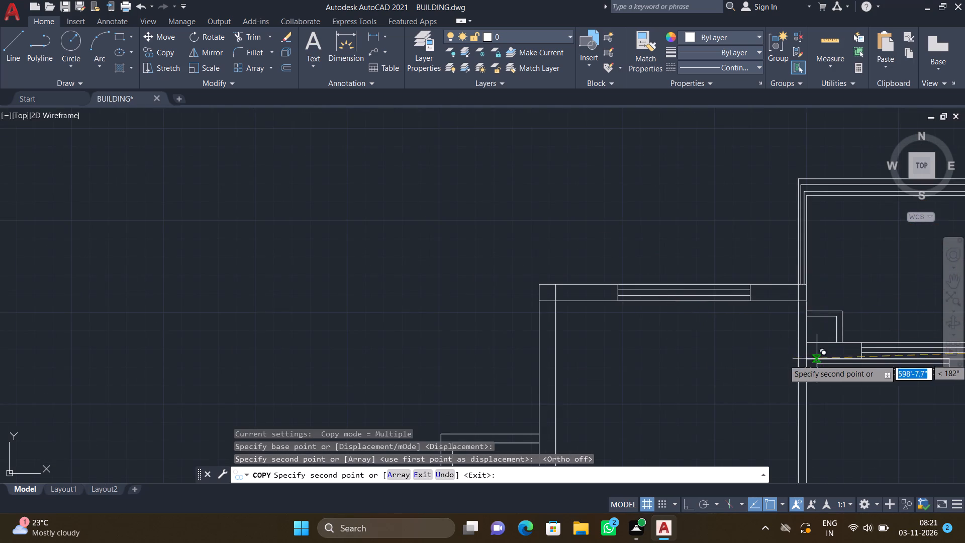
scroll(818, 360, "down", 3)
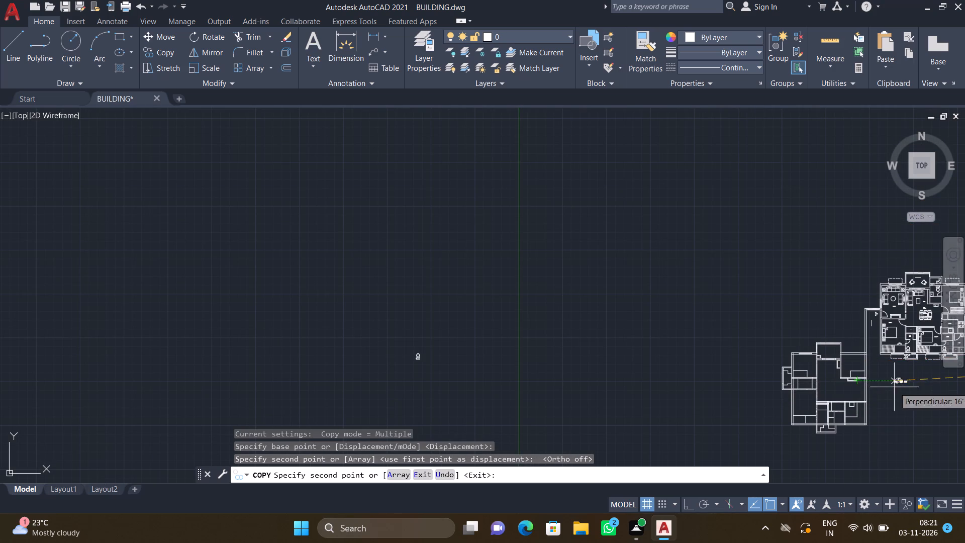
scroll(862, 372, "up", 3)
scroll(786, 300, "up", 3)
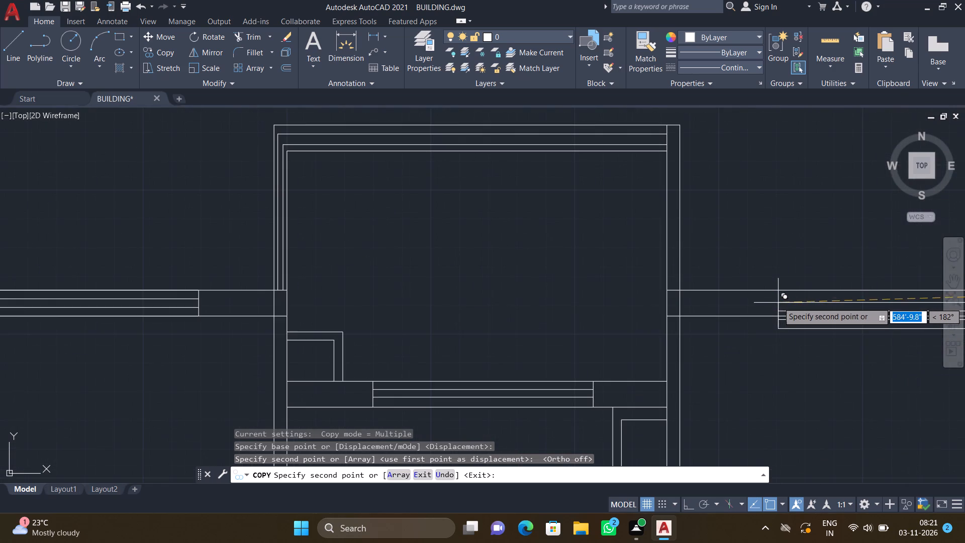
scroll(788, 299, "up", 3)
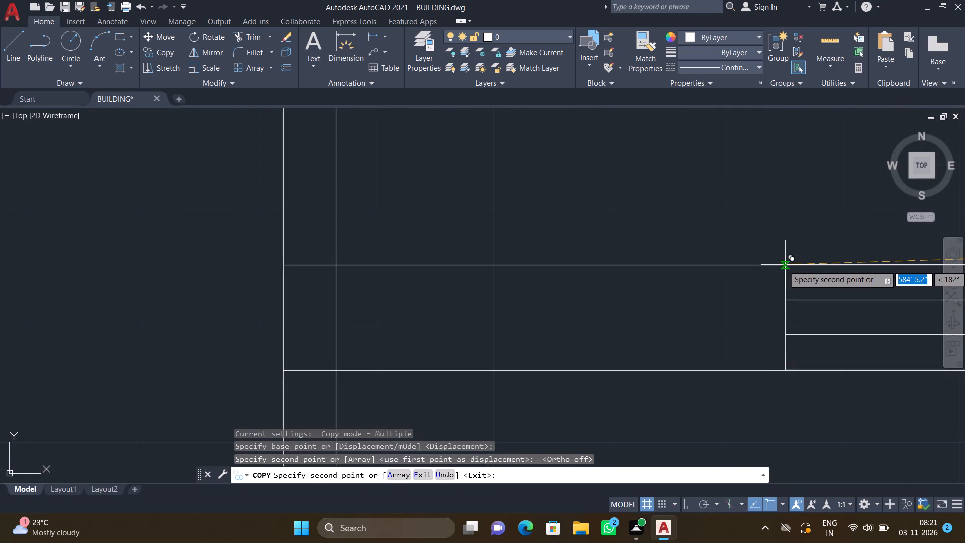
left_click(779, 266)
Place a copy of the long window symbol in the south wall of the new plan's southwest room.
scroll(774, 334, "down", 6)
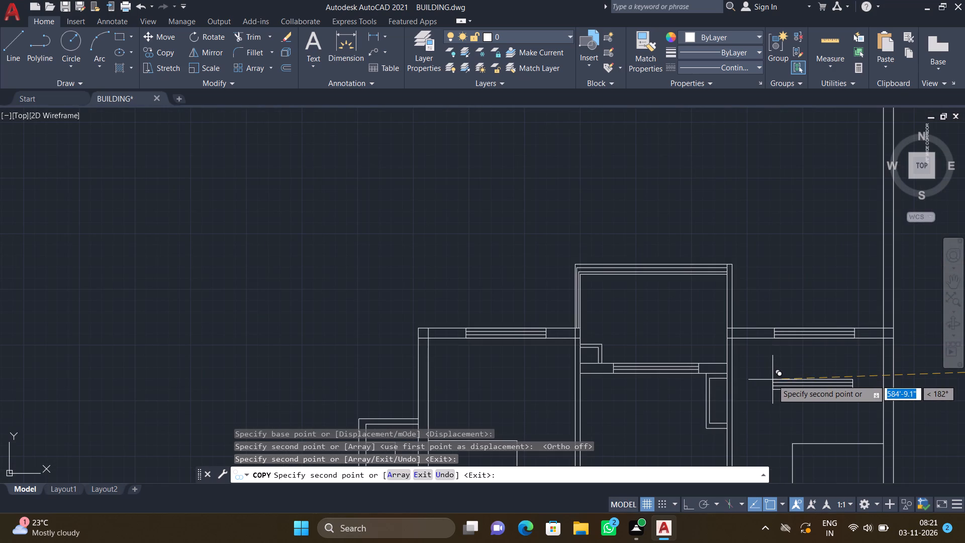
scroll(773, 380, "down", 6)
scroll(762, 426, "up", 5)
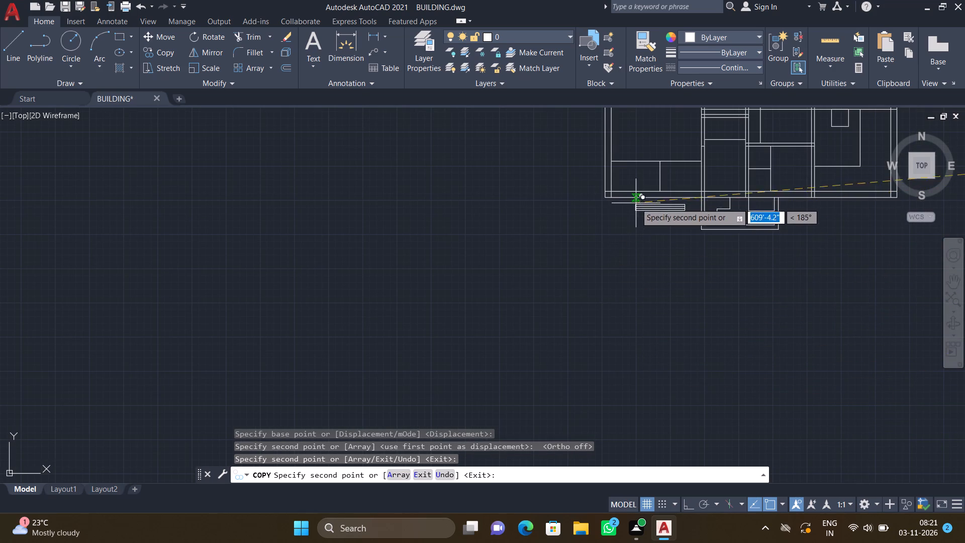
scroll(656, 192, "up", 5)
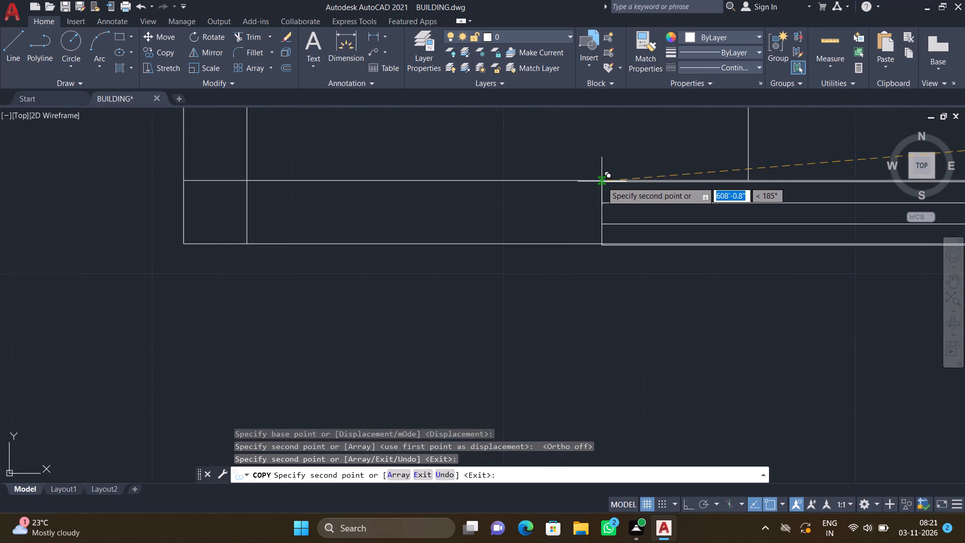
left_click(601, 182)
Place a last copy of the long window symbol in the southeast room's south wall and finish copying.
scroll(677, 284, "down", 5)
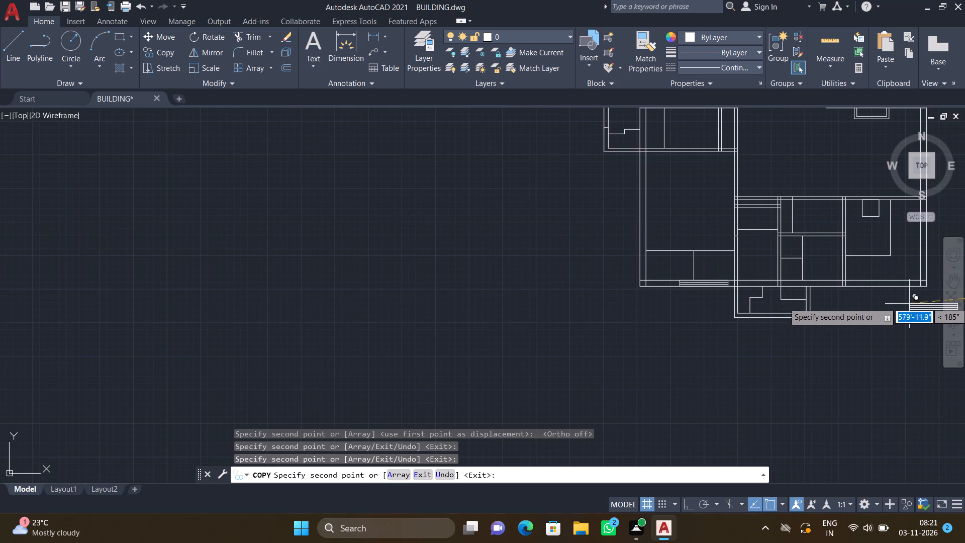
scroll(887, 293, "up", 3)
scroll(774, 251, "up", 2)
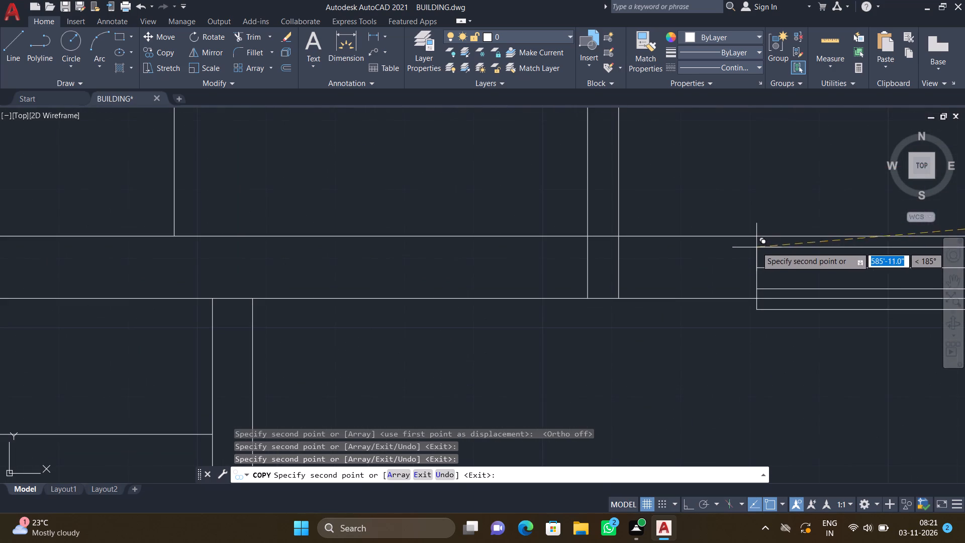
left_click(754, 236)
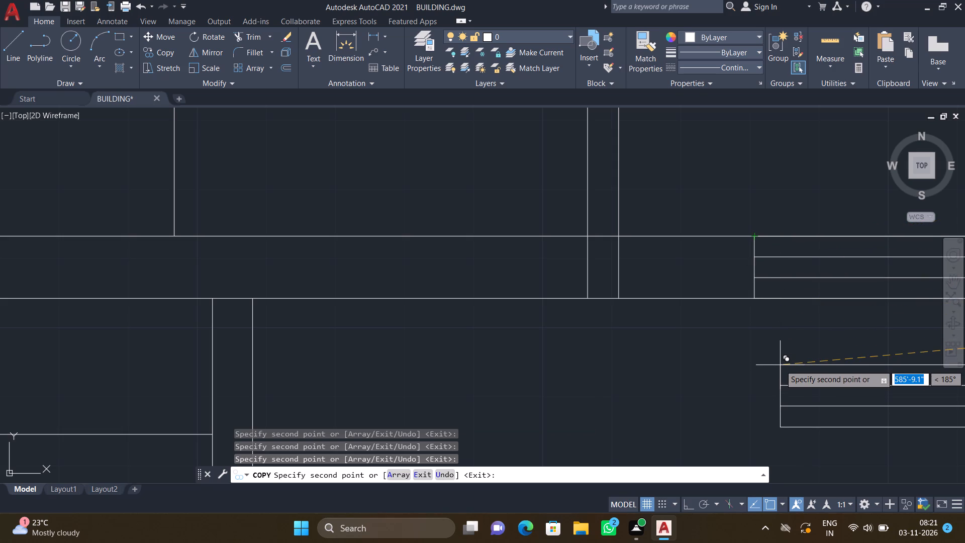
key("Return")
Copy the short horizontal window symbol by its upper-left corner into the south wall of the narrow room east of the southwest room.
scroll(779, 369, "down", 6)
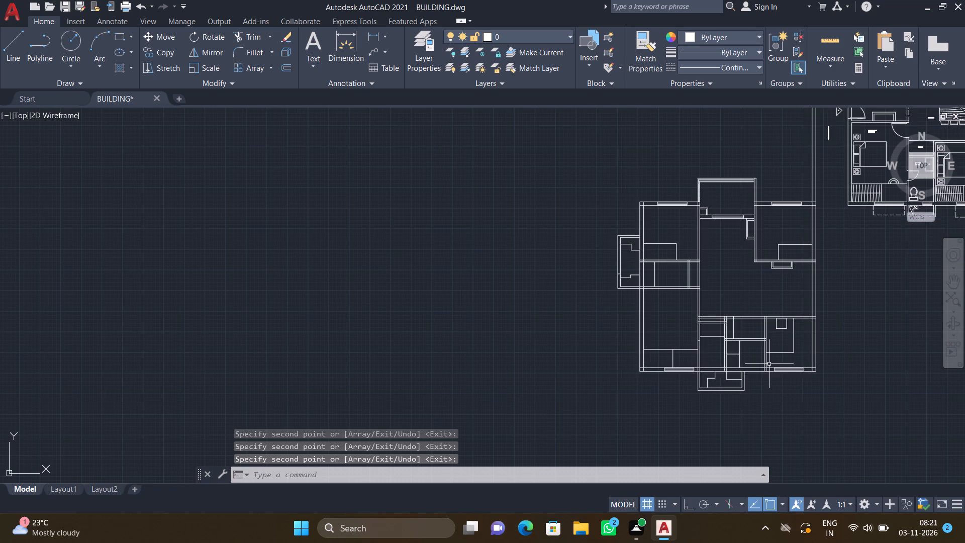
scroll(769, 363, "down", 3)
scroll(880, 308, "down", 2)
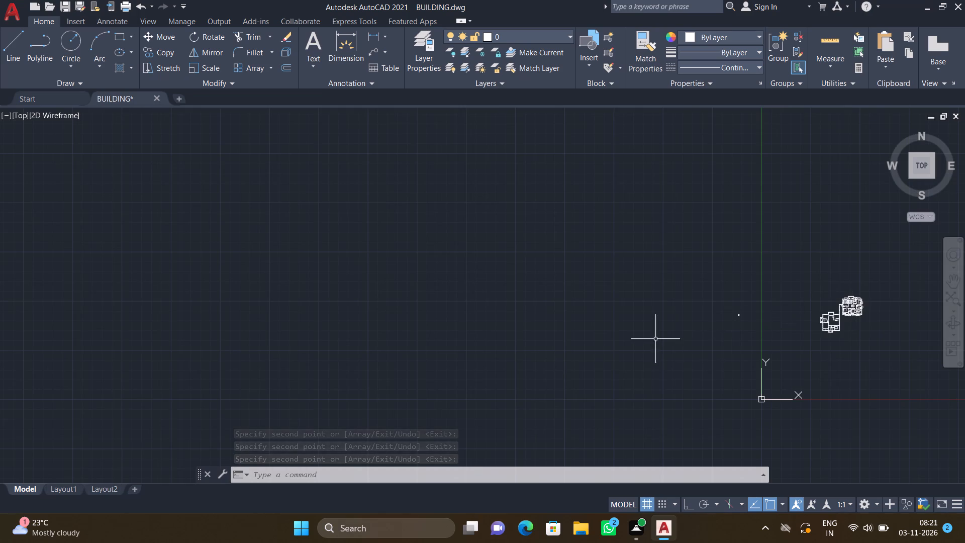
scroll(653, 341, "down", 5)
scroll(746, 343, "up", 4)
scroll(444, 309, "up", 2)
scroll(504, 324, "up", 4)
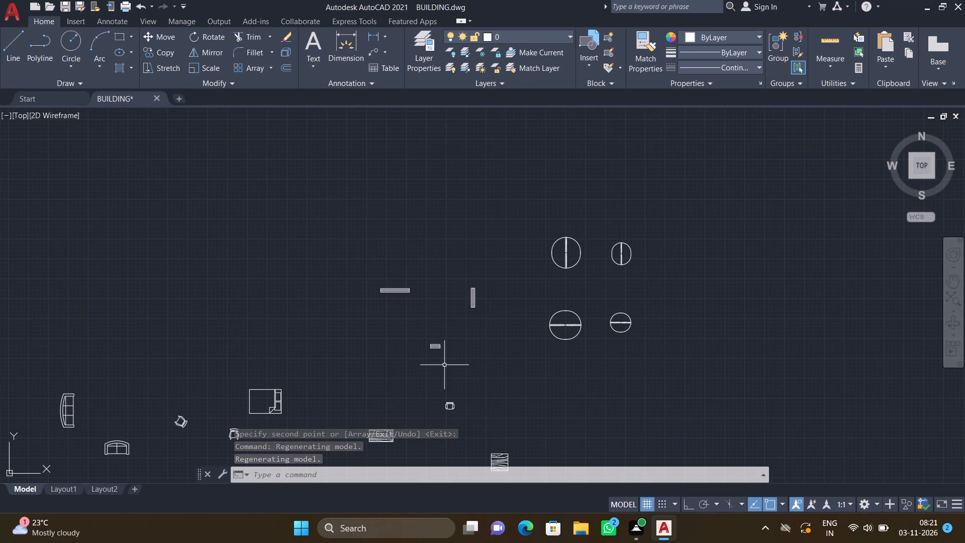
scroll(444, 365, "up", 2)
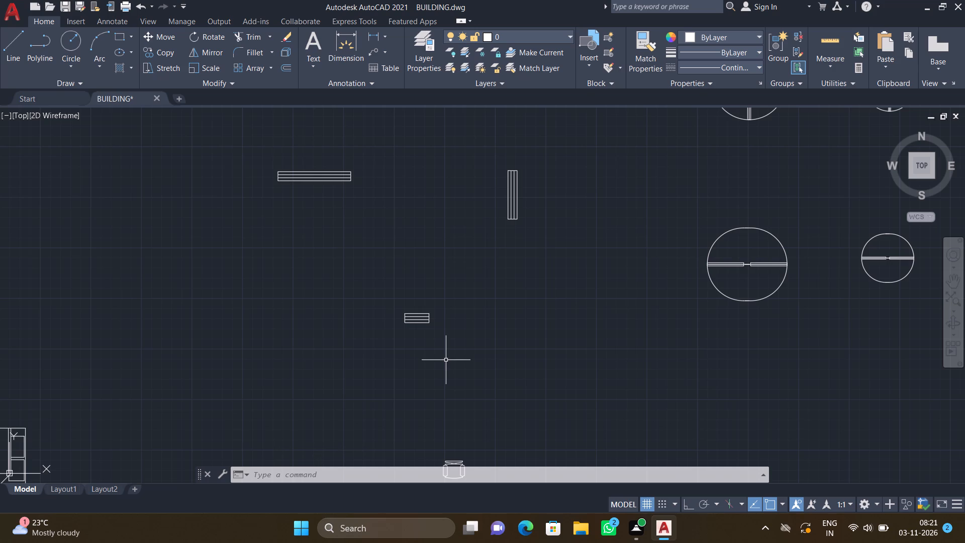
type("co")
key("Return")
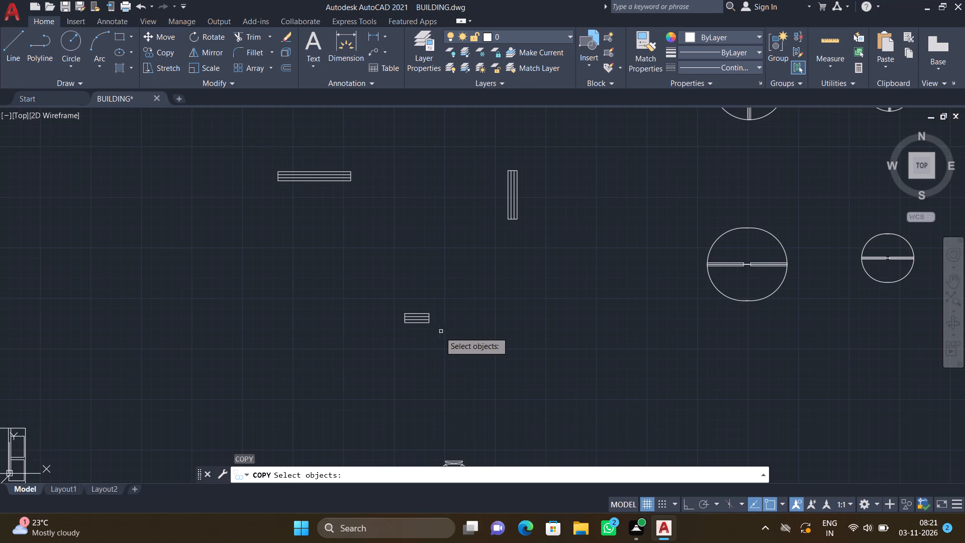
scroll(436, 334, "up", 2)
left_click_drag(437, 334, 422, 325)
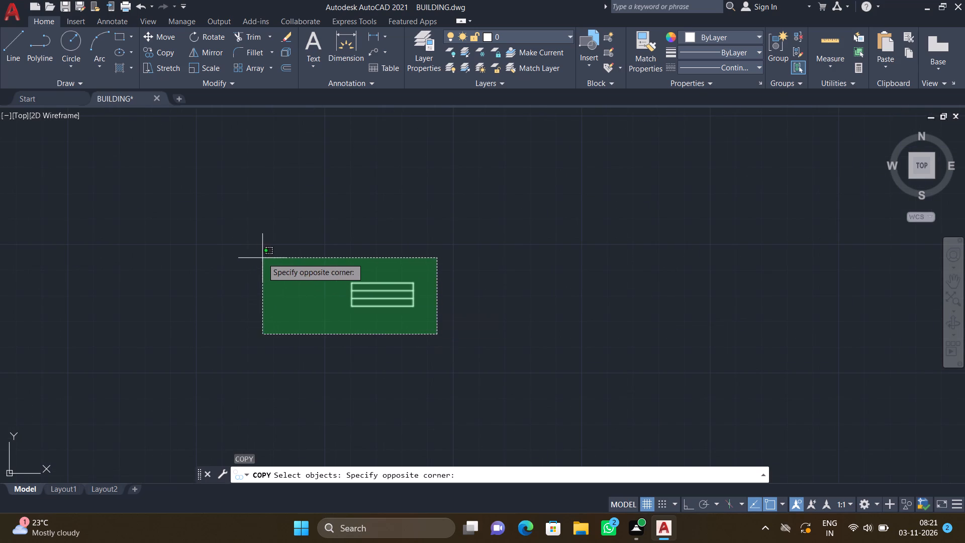
left_click(262, 258)
key("Return")
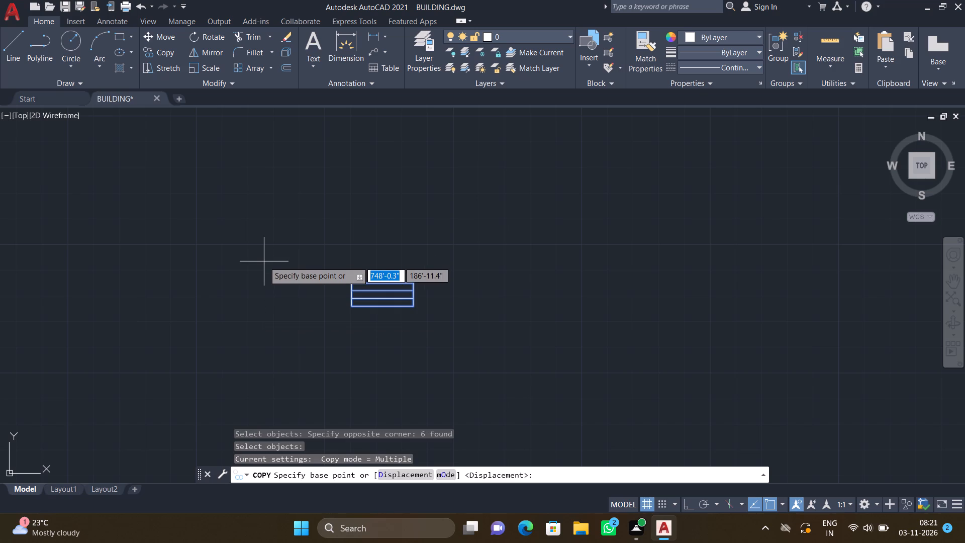
scroll(345, 277, "up", 2)
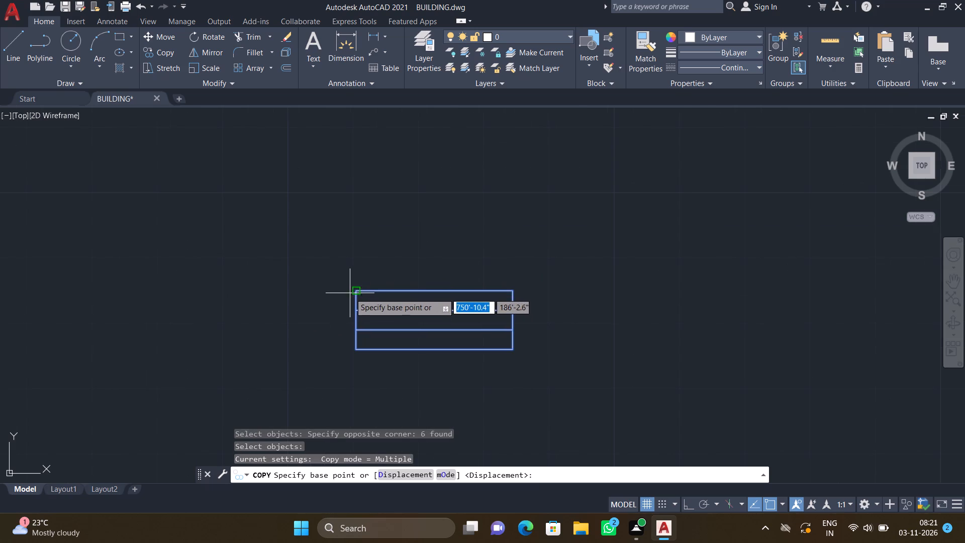
left_click(354, 291)
scroll(274, 366, "down", 5)
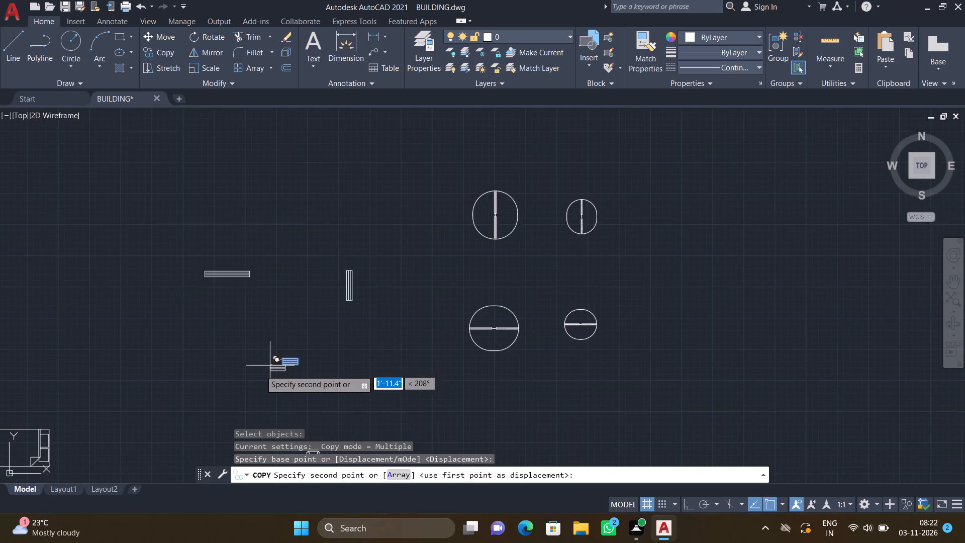
scroll(251, 376, "down", 6)
scroll(133, 438, "down", 6)
scroll(64, 459, "up", 5)
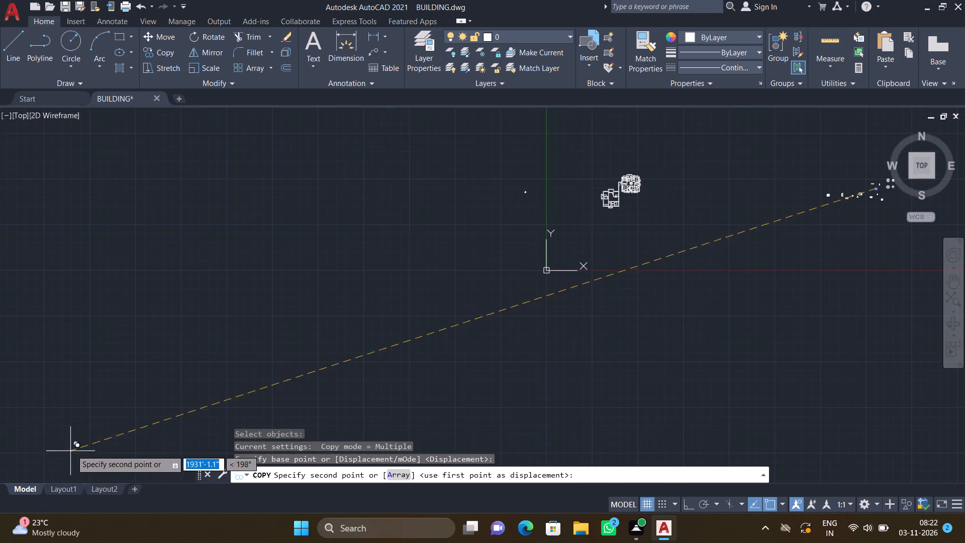
scroll(596, 189, "up", 4)
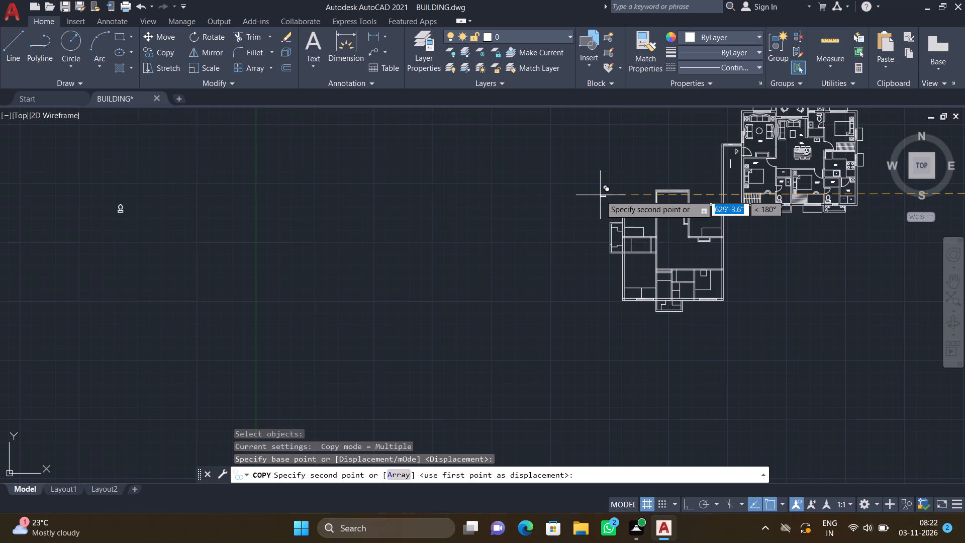
scroll(616, 243, "up", 2)
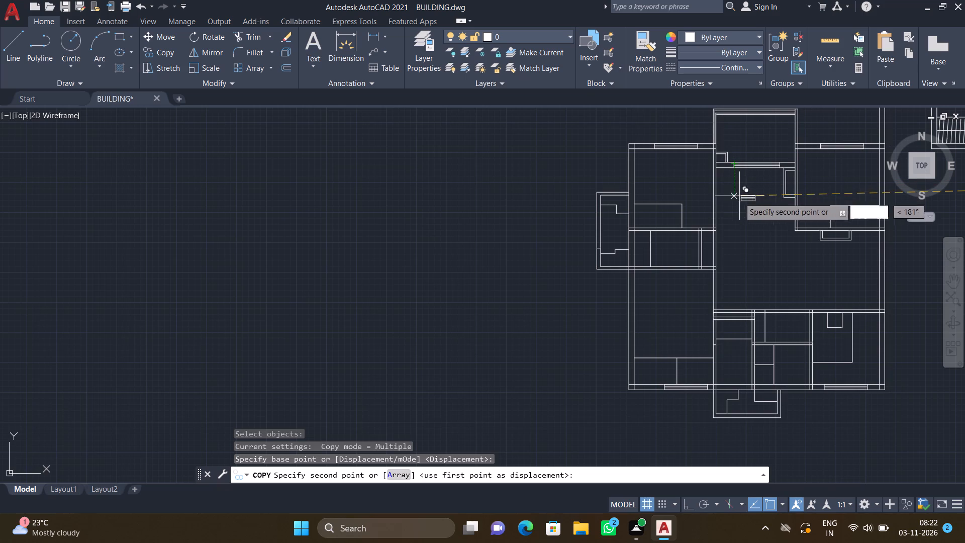
scroll(742, 284, "down", 2)
scroll(763, 338, "up", 3)
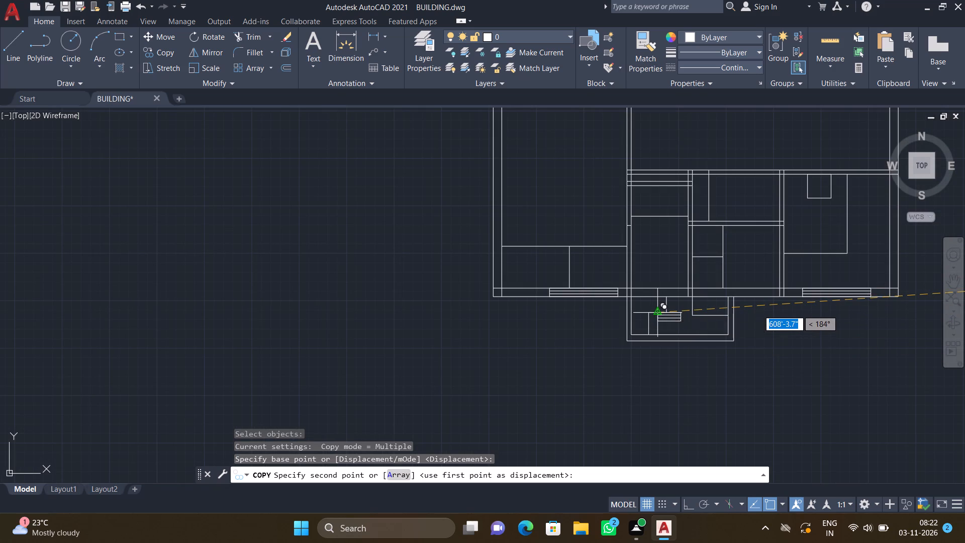
scroll(663, 289, "up", 3)
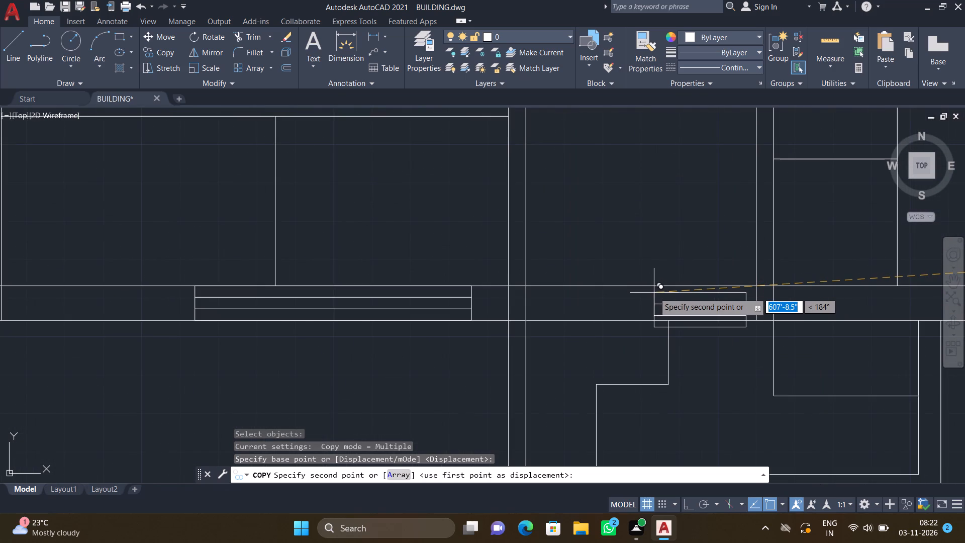
scroll(650, 289, "up", 3)
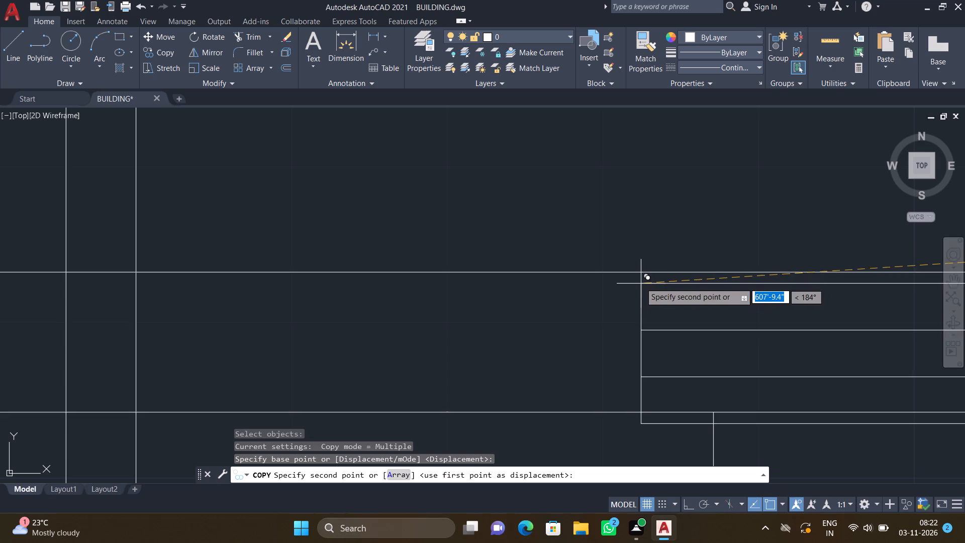
left_click(621, 273)
scroll(726, 354, "down", 2)
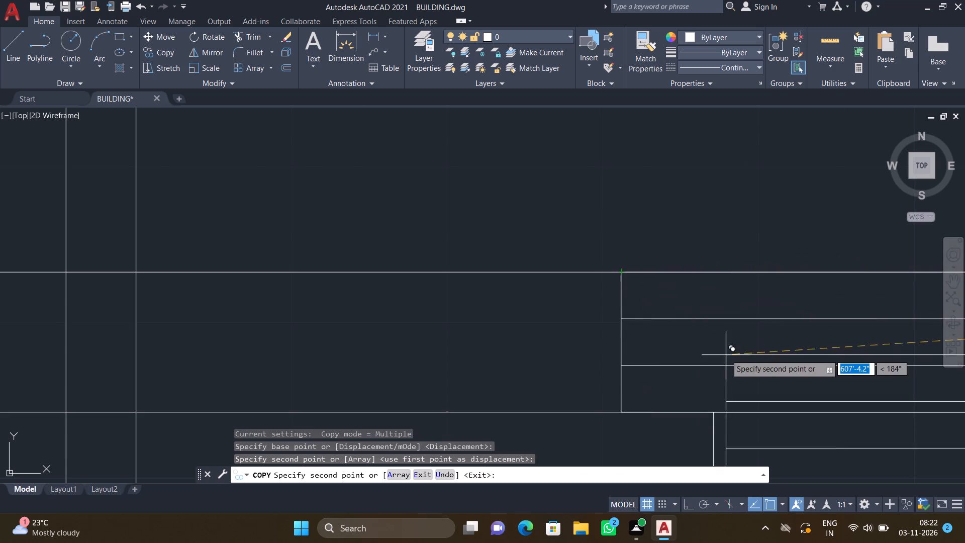
scroll(726, 354, "down", 4)
scroll(786, 397, "down", 2)
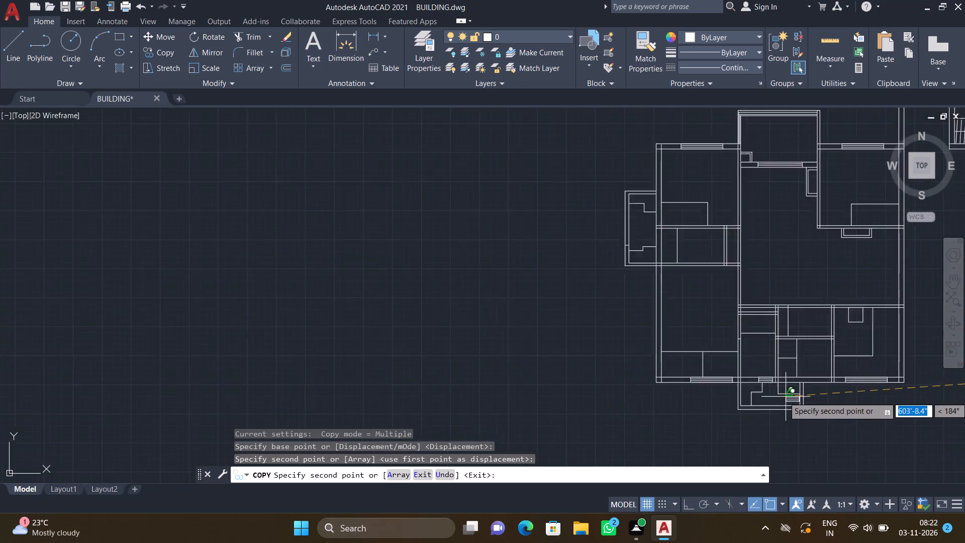
scroll(786, 397, "down", 2)
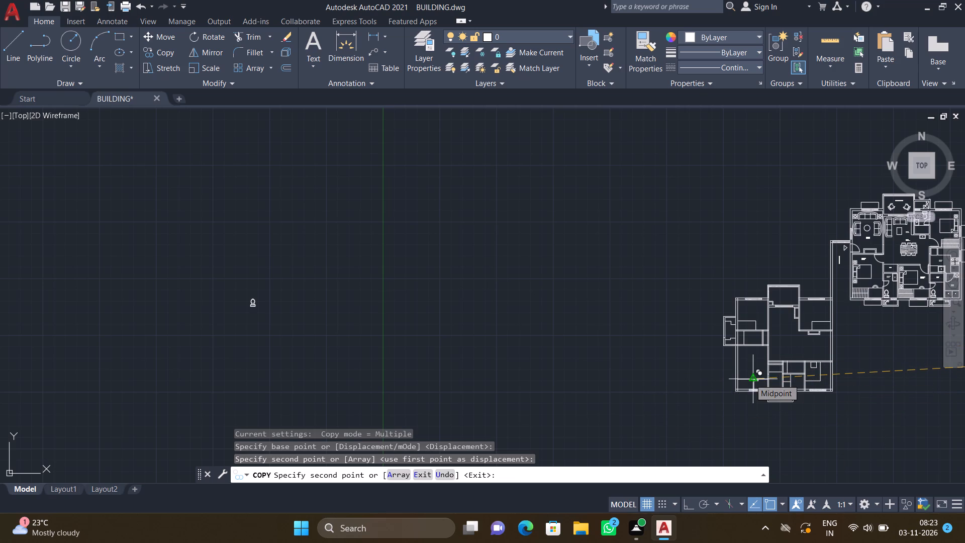
key("Return")
Copy the vertical window symbol from the loose symbols into the northwest room's west wall, using its upper-left corner as base point.
scroll(728, 370, "down", 5)
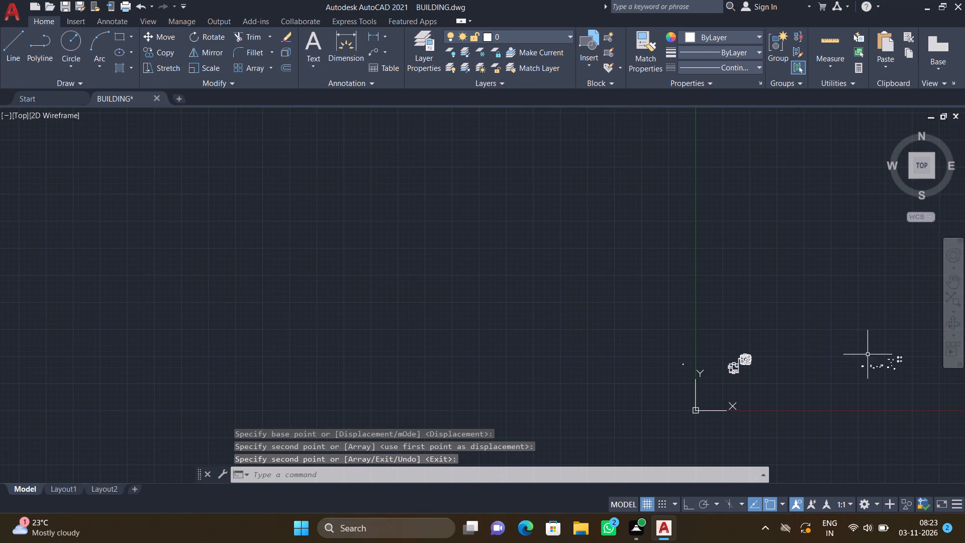
scroll(874, 372, "up", 4)
scroll(735, 361, "down", 4)
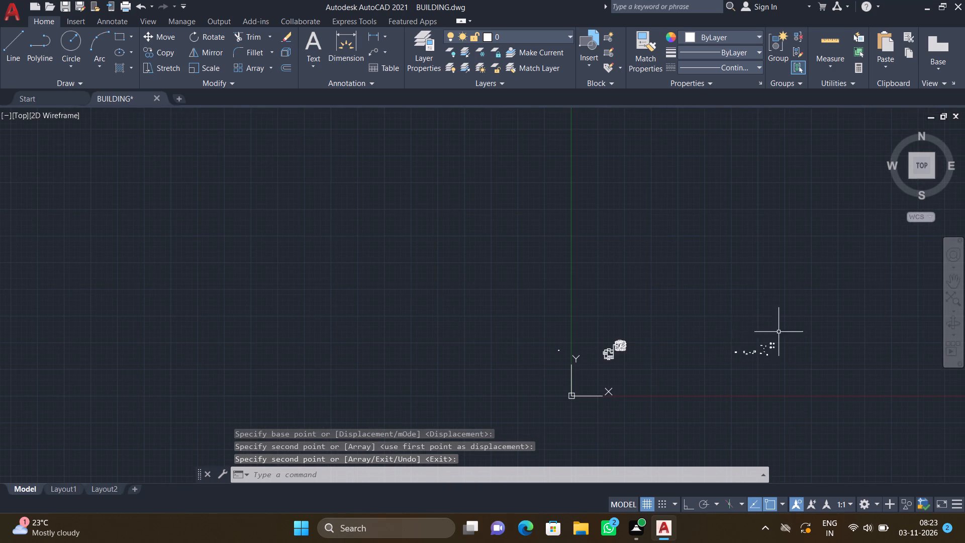
scroll(777, 335, "up", 3)
scroll(693, 414, "up", 1)
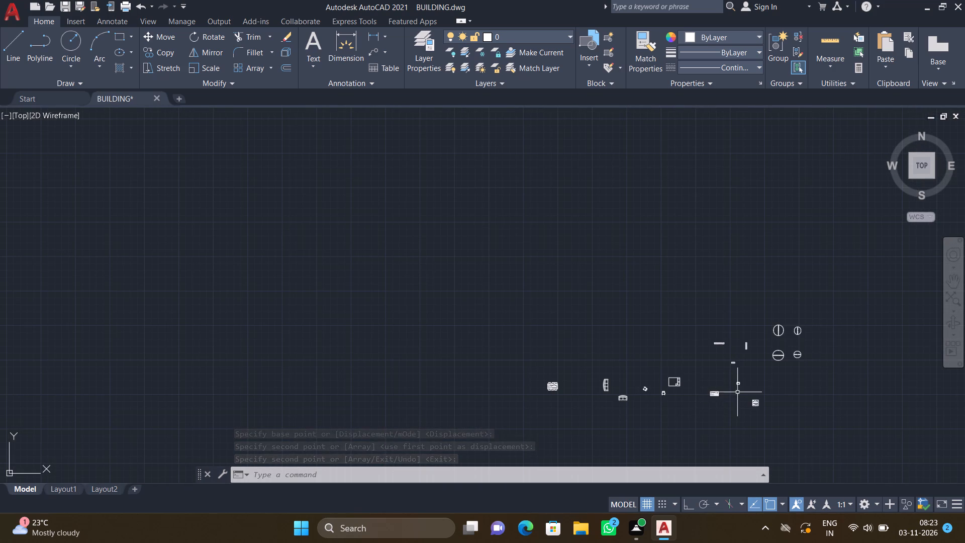
scroll(755, 355, "up", 3)
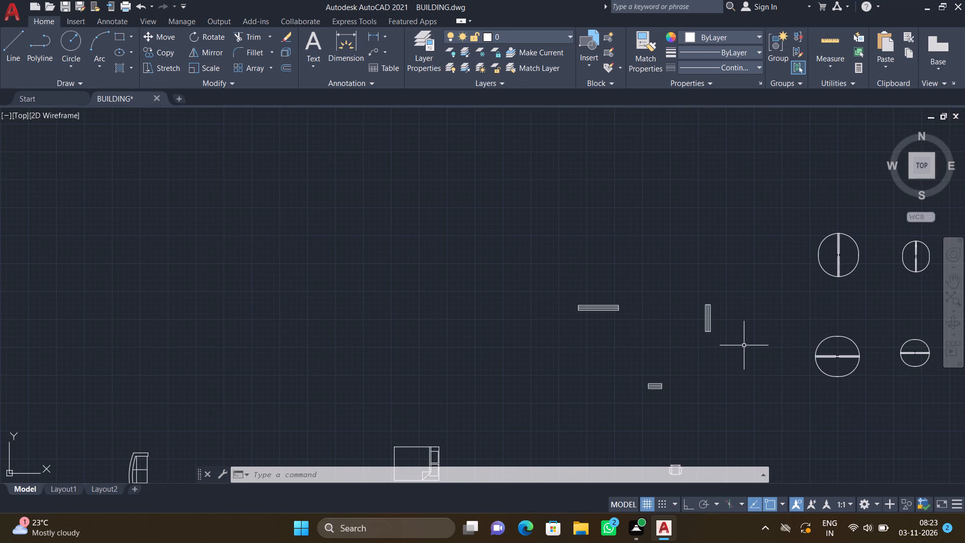
type("co")
key("Return")
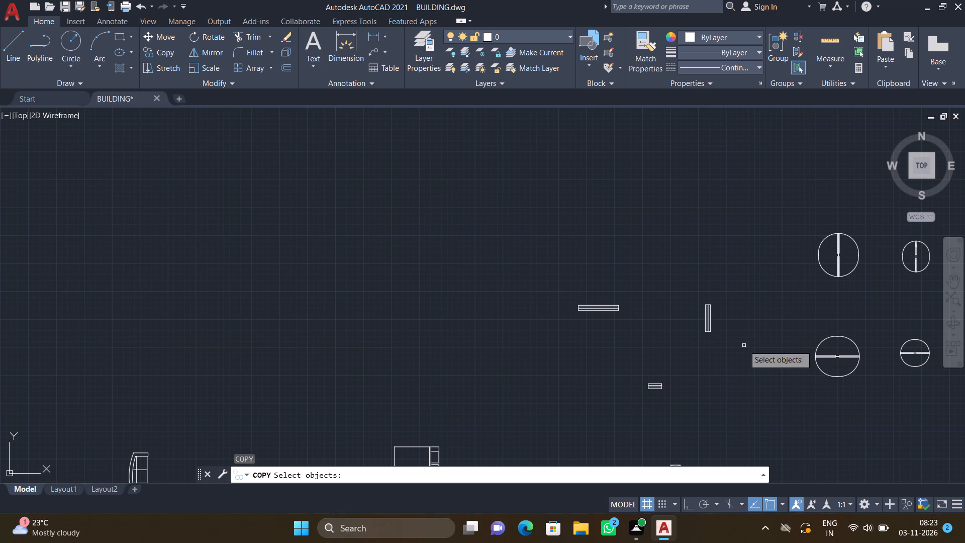
left_click(721, 349)
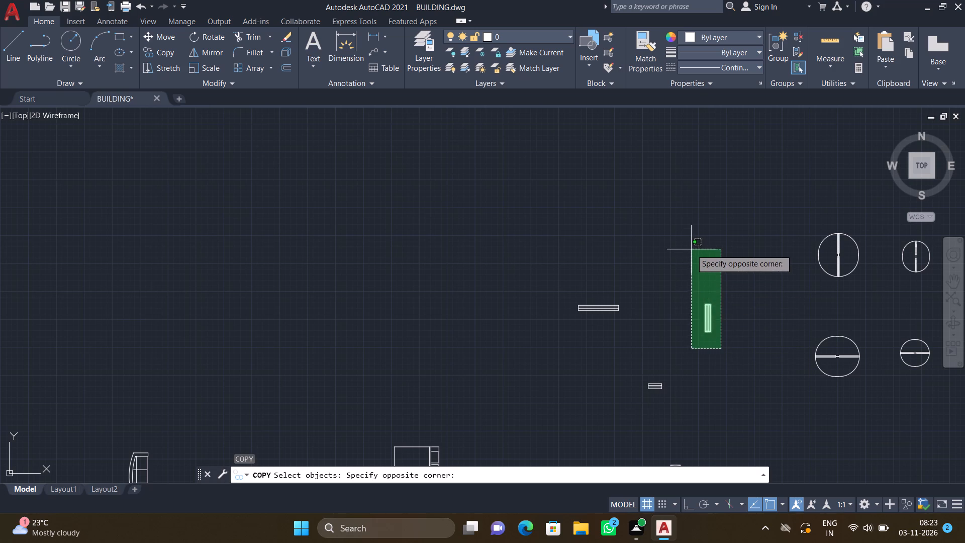
left_click(691, 249)
key("Return")
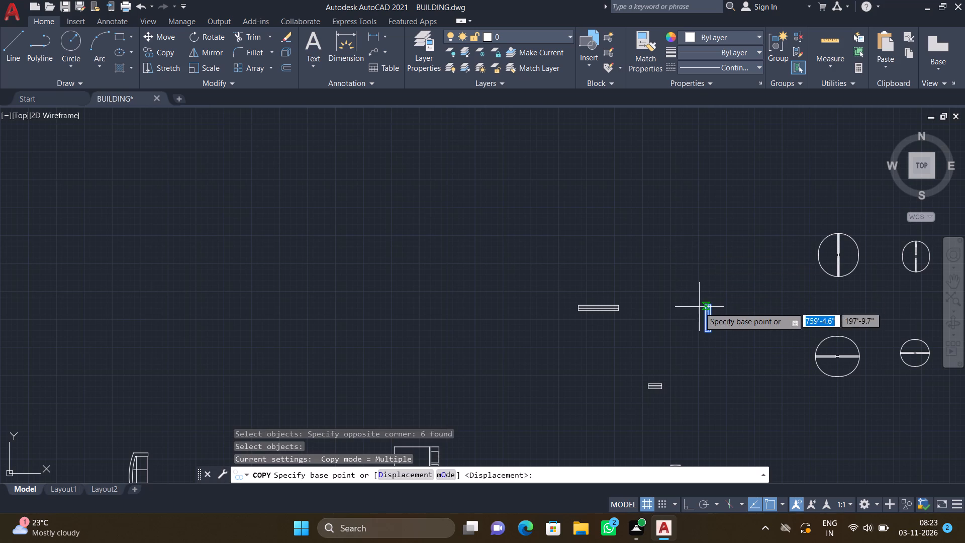
scroll(702, 311, "up", 3)
left_click(699, 308)
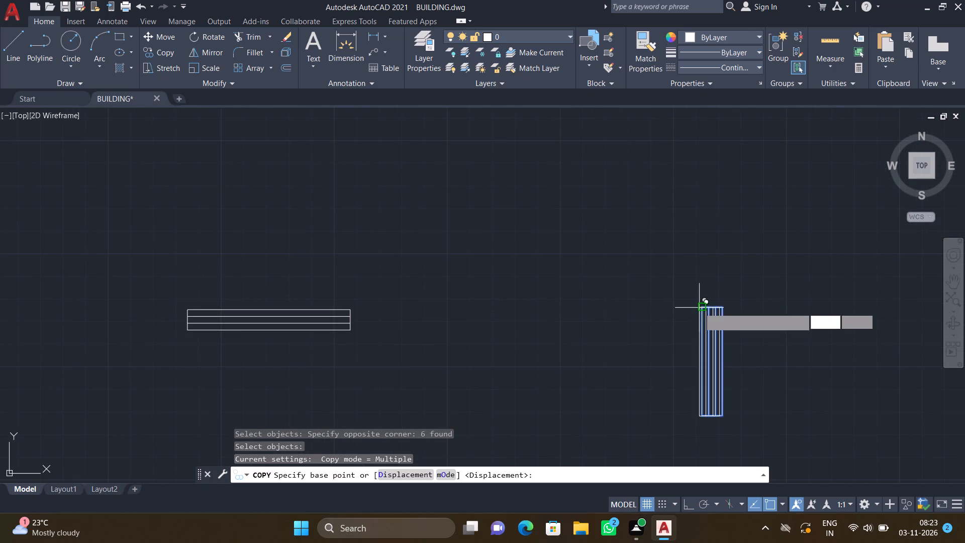
scroll(511, 346, "down", 5)
scroll(409, 338, "down", 5)
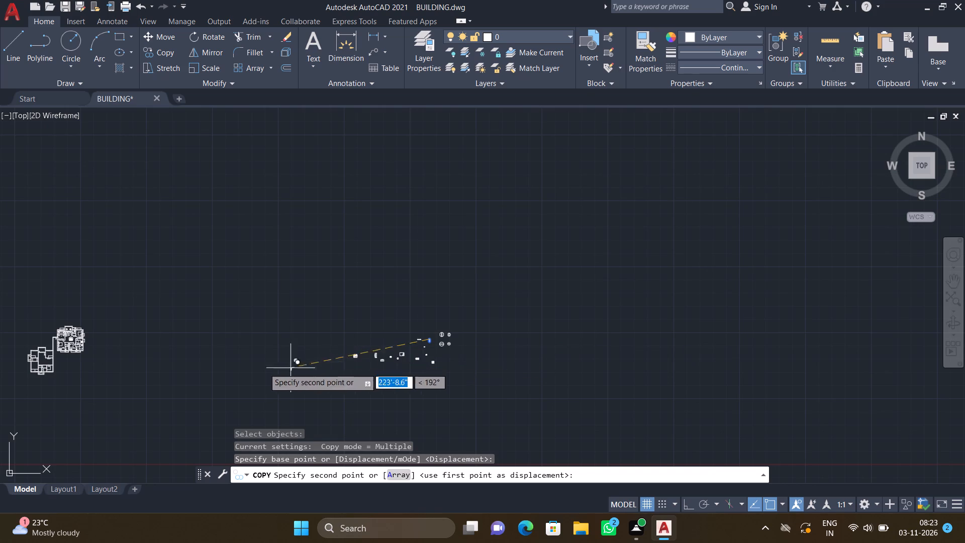
scroll(9, 369, "up", 3)
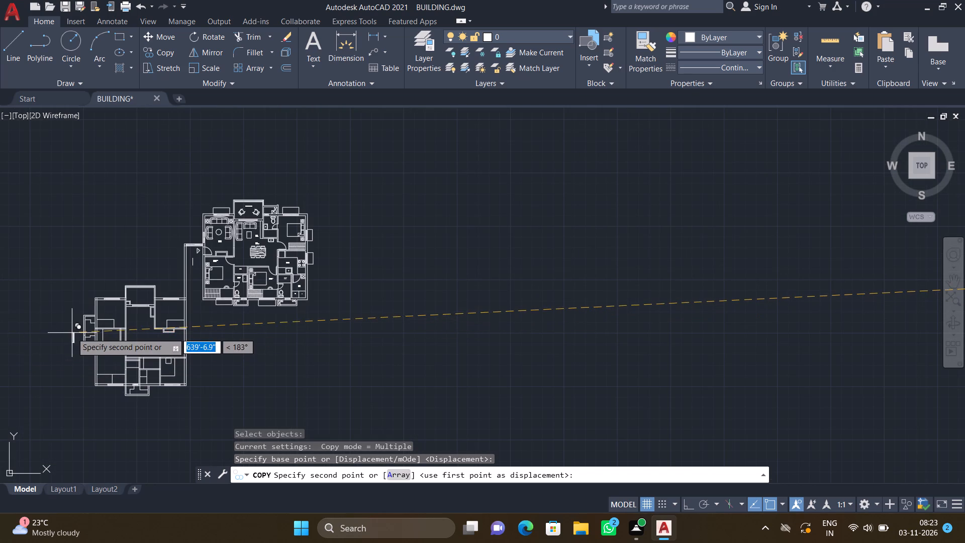
scroll(92, 320, "up", 2)
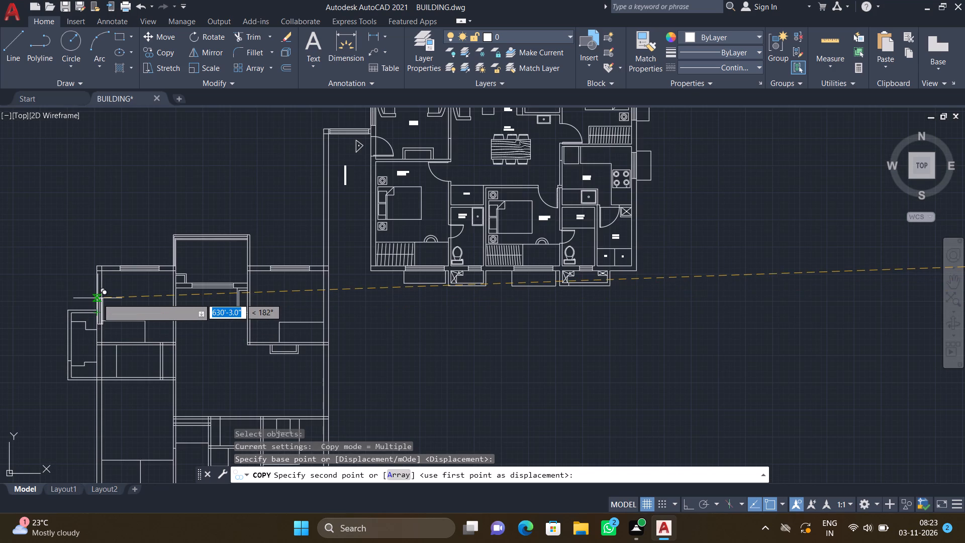
scroll(104, 293, "up", 3)
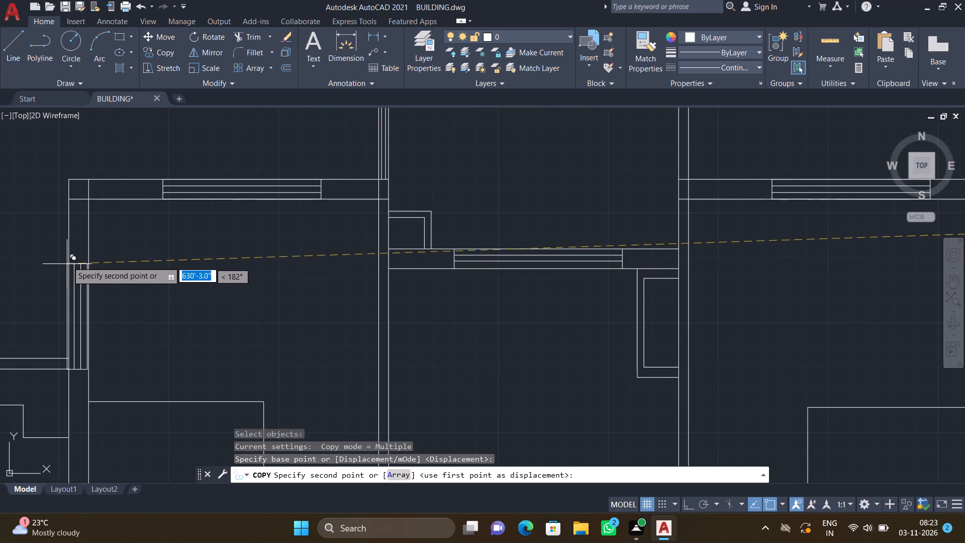
scroll(69, 252, "up", 1)
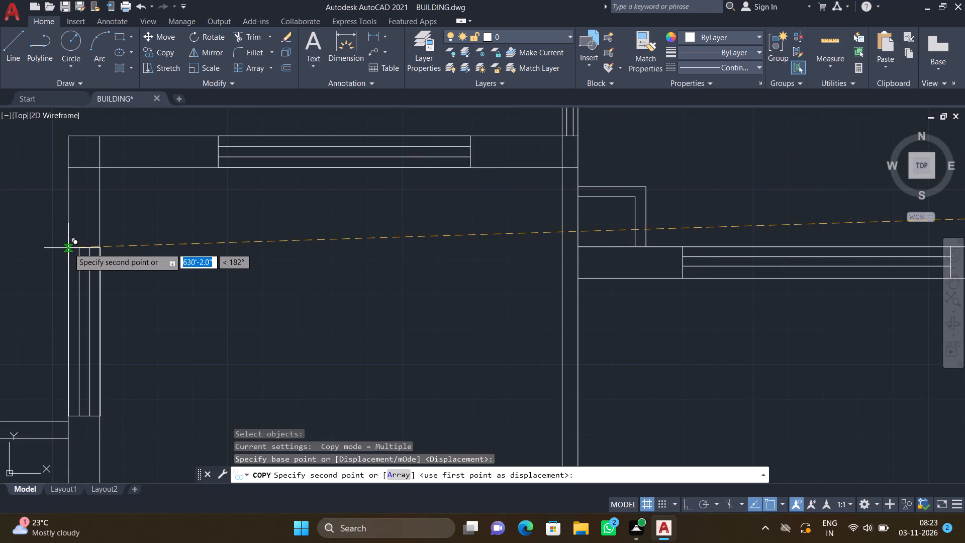
left_click(68, 248)
Place another copy of the vertical window symbol in the southwest room's west wall, just below the partition, and finish copying.
scroll(231, 293, "down", 5)
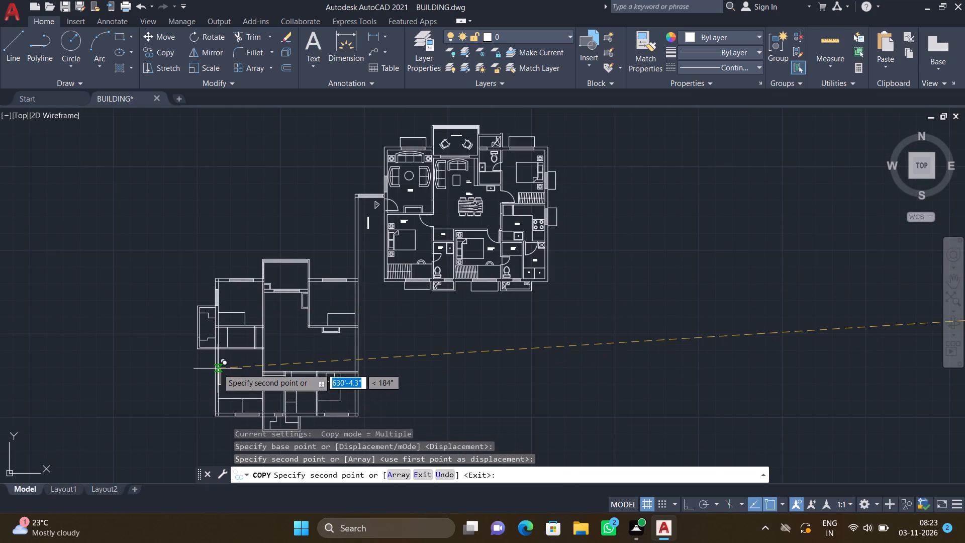
scroll(219, 369, "up", 6)
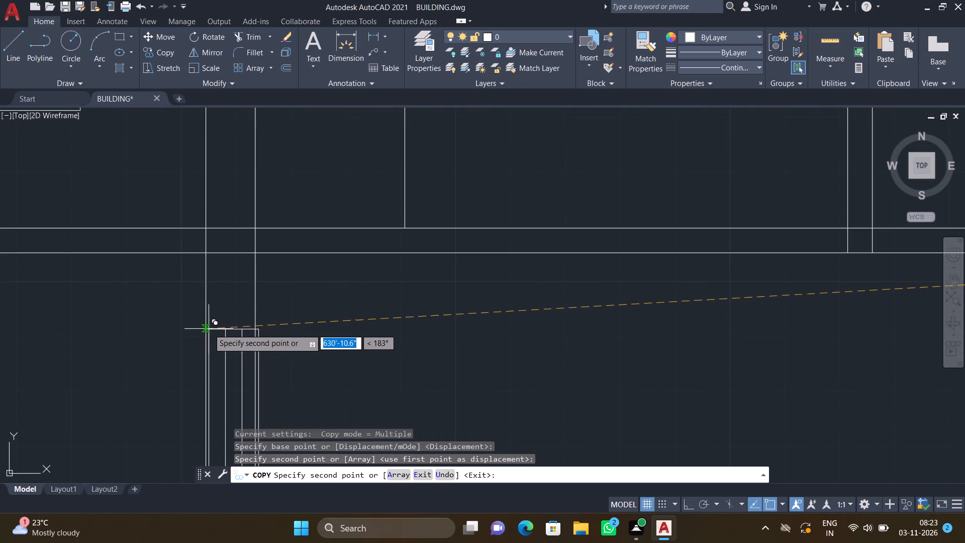
scroll(210, 326, "up", 2)
left_click(199, 314)
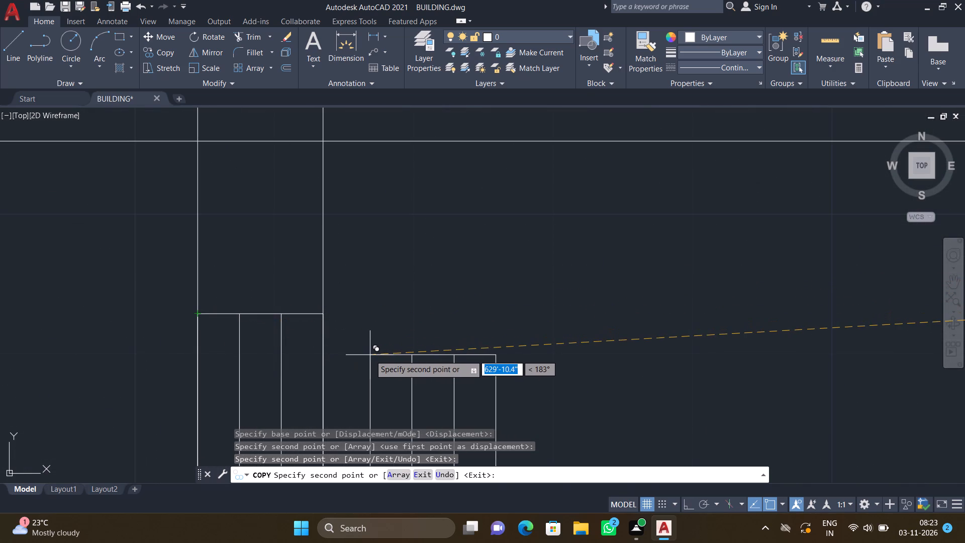
key("Return")
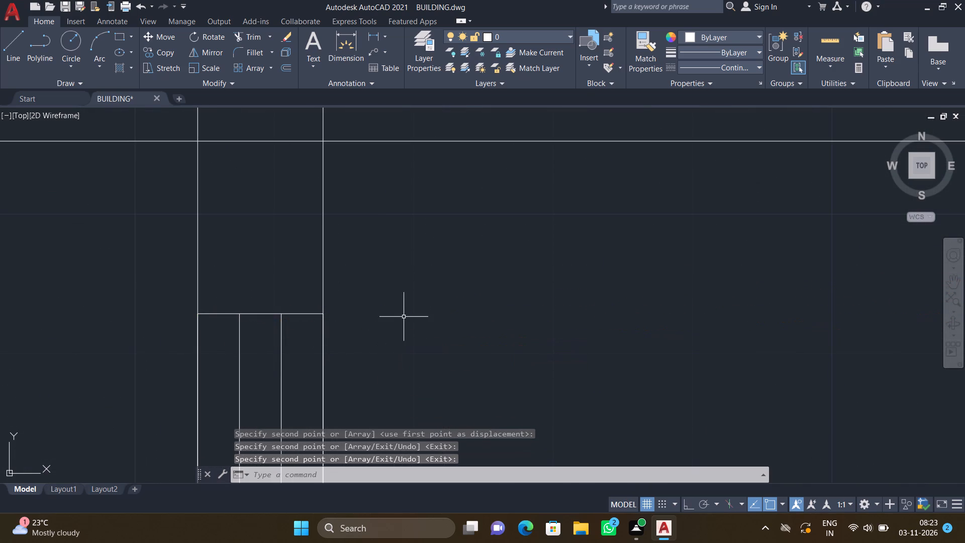
Rotate the loose short horizontal window symbol 90° about its upper-left corner, with Ortho on, so it stands vertical.
scroll(409, 322, "down", 7)
scroll(473, 308, "down", 4)
scroll(662, 298, "down", 3)
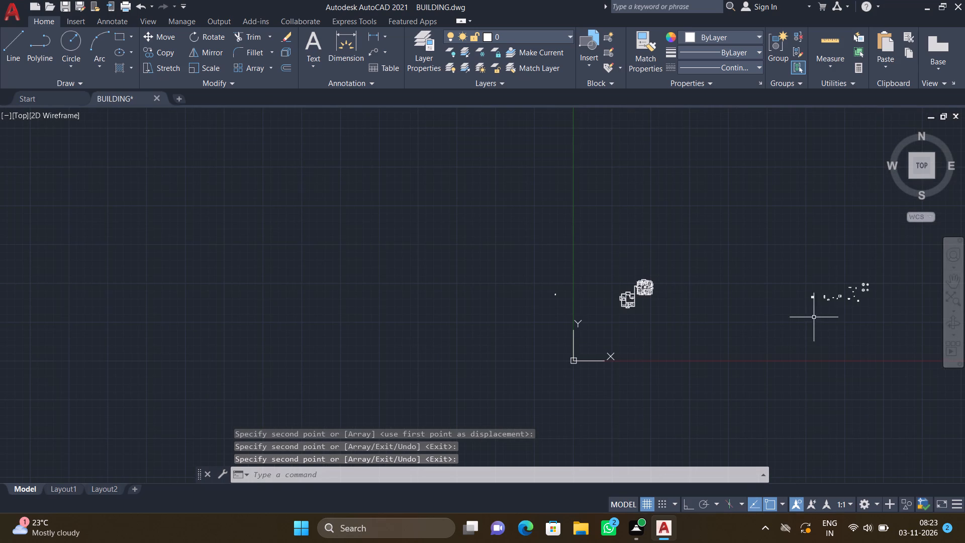
scroll(877, 296, "up", 6)
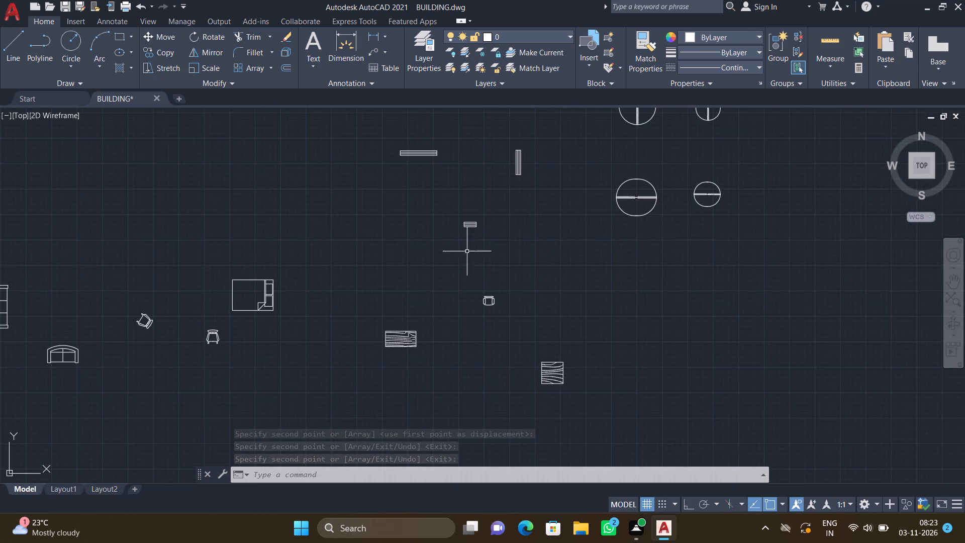
key("r")
key("o")
key("Return")
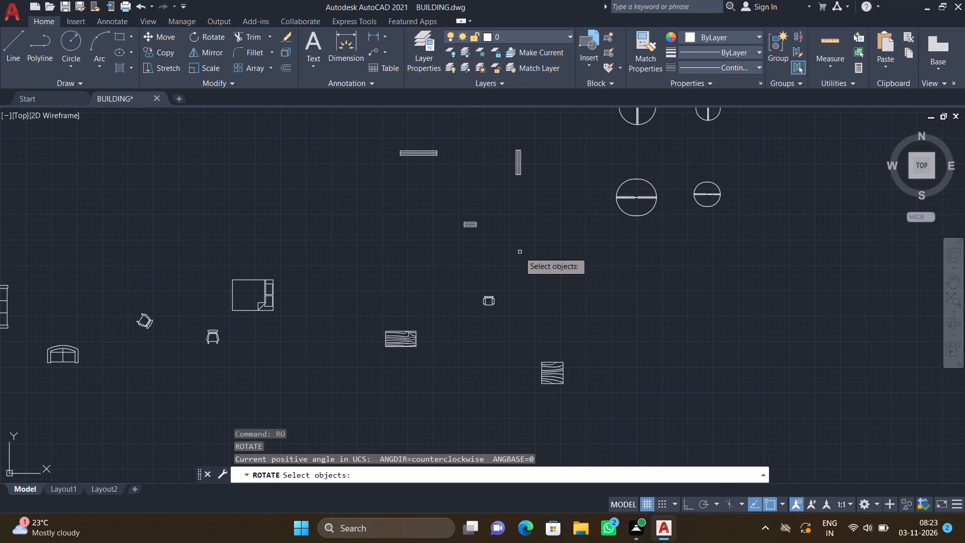
key("F8")
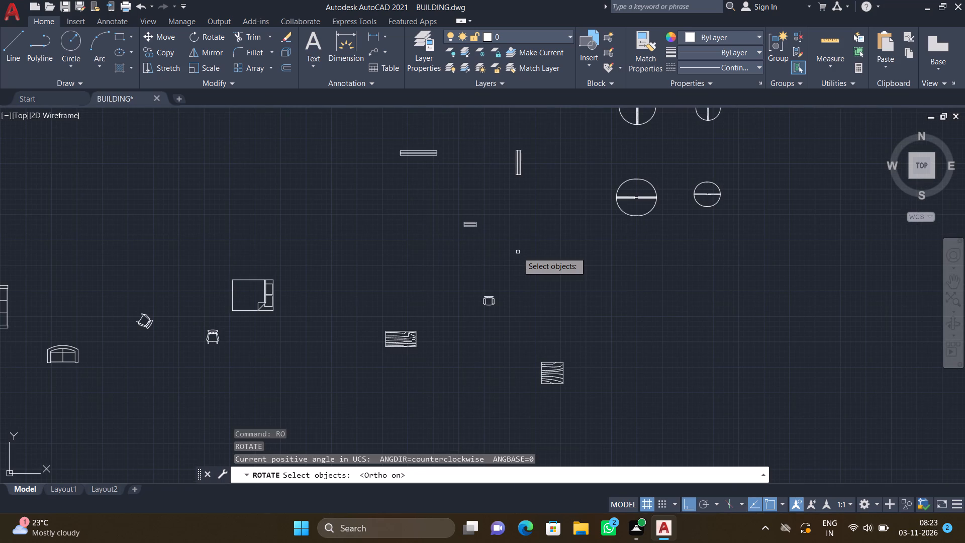
left_click_drag(482, 234, 477, 229)
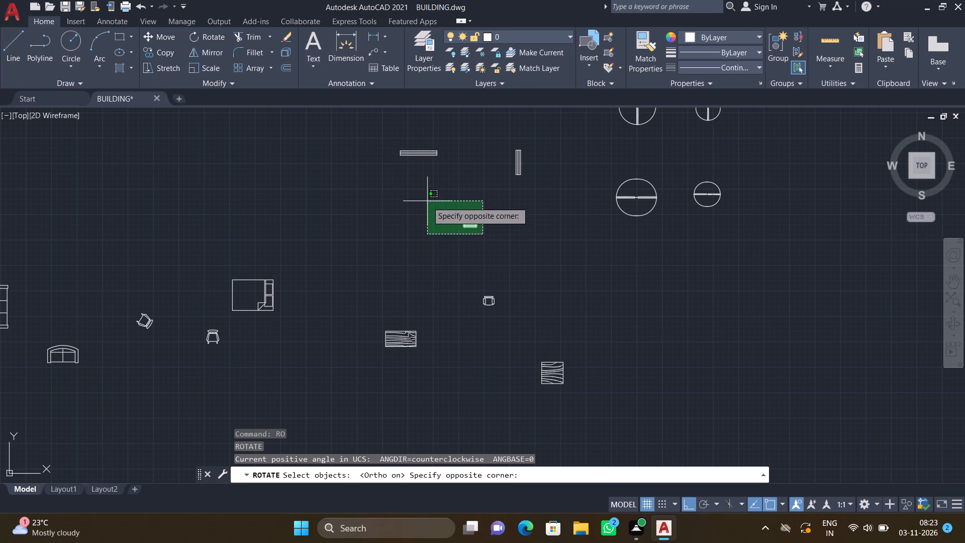
left_click(427, 202)
key("Return")
scroll(461, 217, "up", 2)
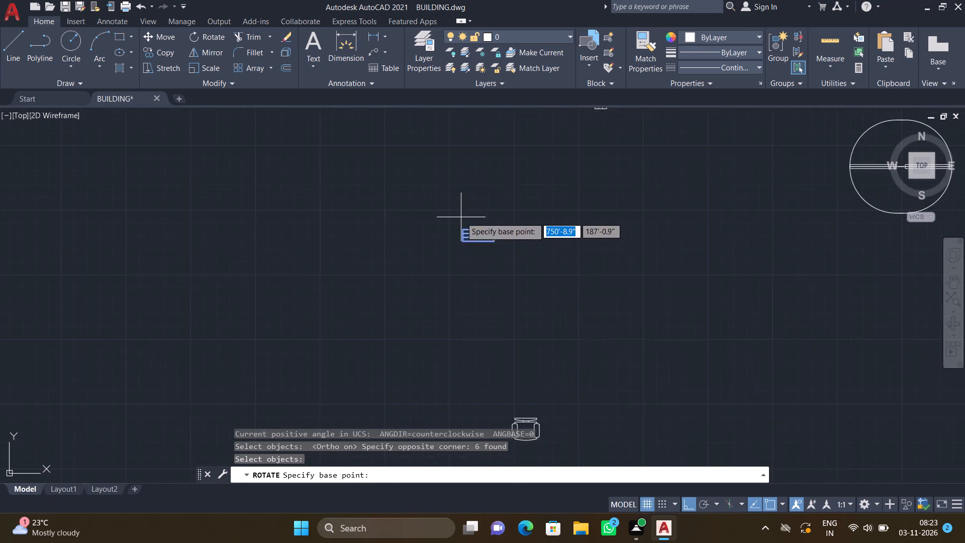
scroll(461, 217, "up", 1)
left_click(460, 233)
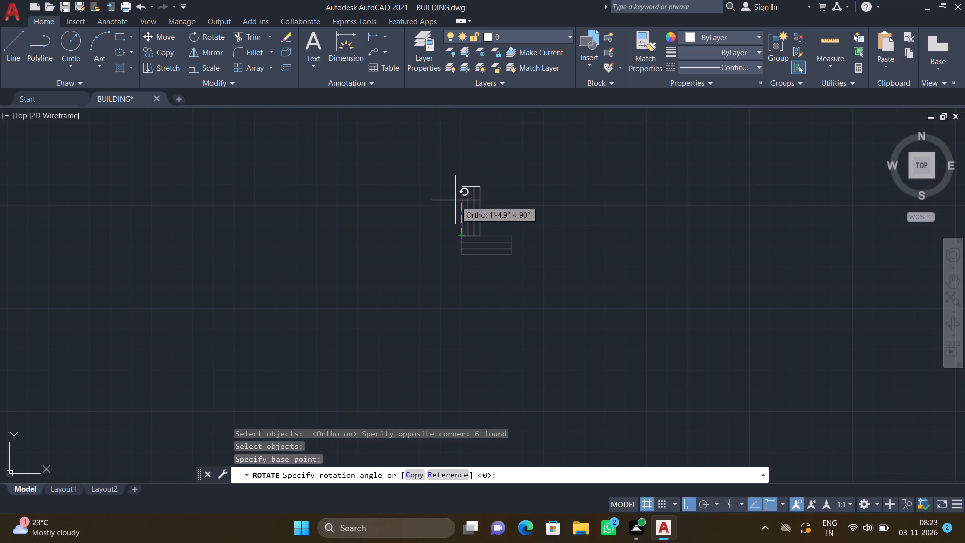
left_click(455, 200)
Copy the short vertical window symbol by its upper-left corner into the west wall of the small room between the northwest and southwest rooms.
key("c")
key("o")
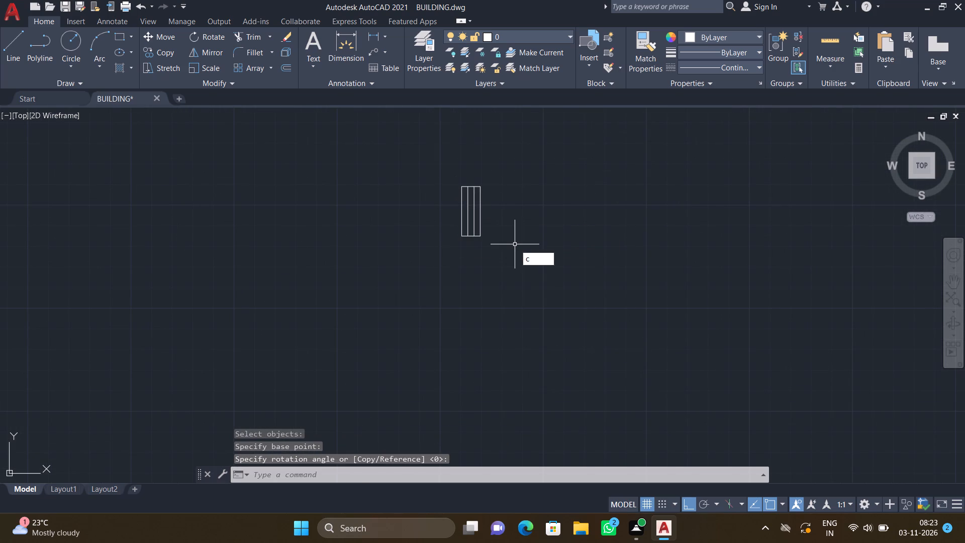
key("Return")
left_click_drag(515, 254, 511, 248)
left_click(423, 155)
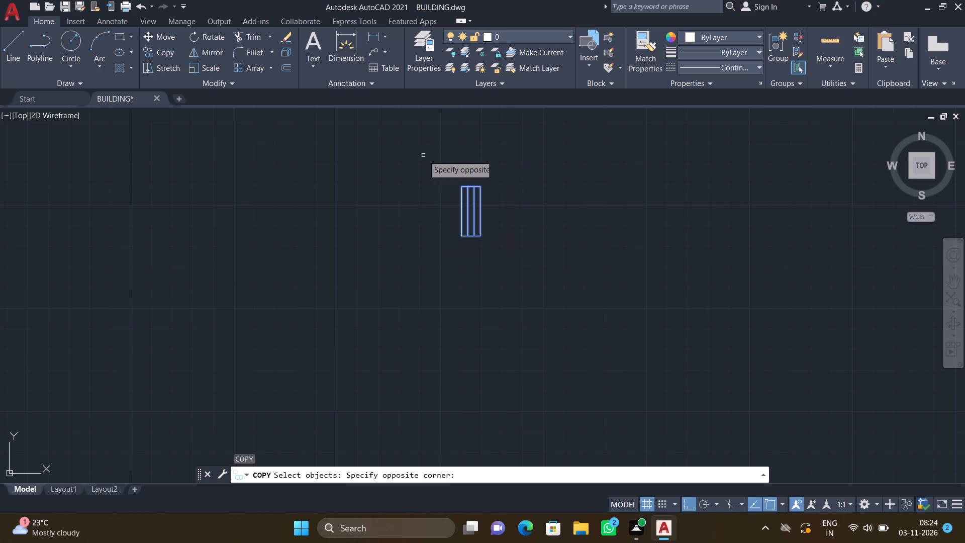
key("Return")
scroll(457, 175, "up", 1)
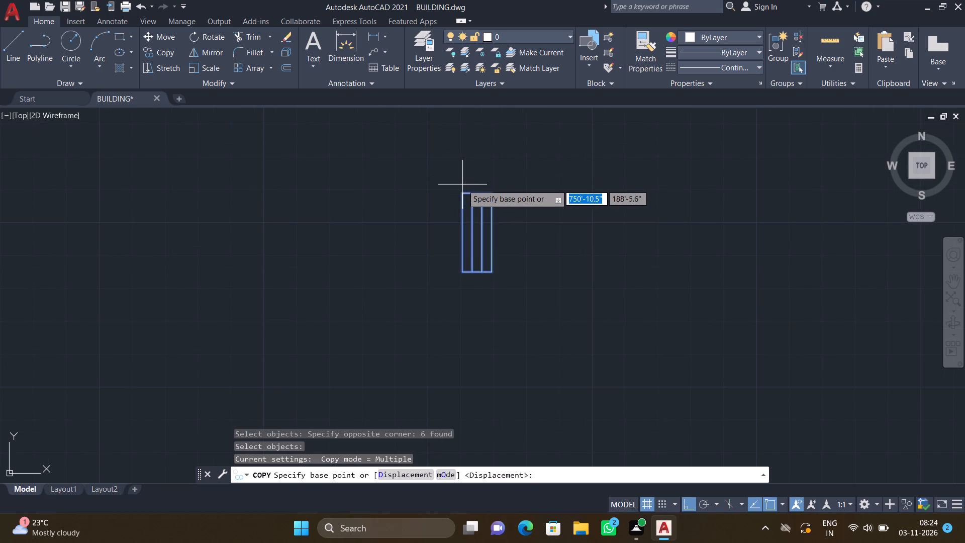
left_click(464, 191)
scroll(387, 282, "down", 4)
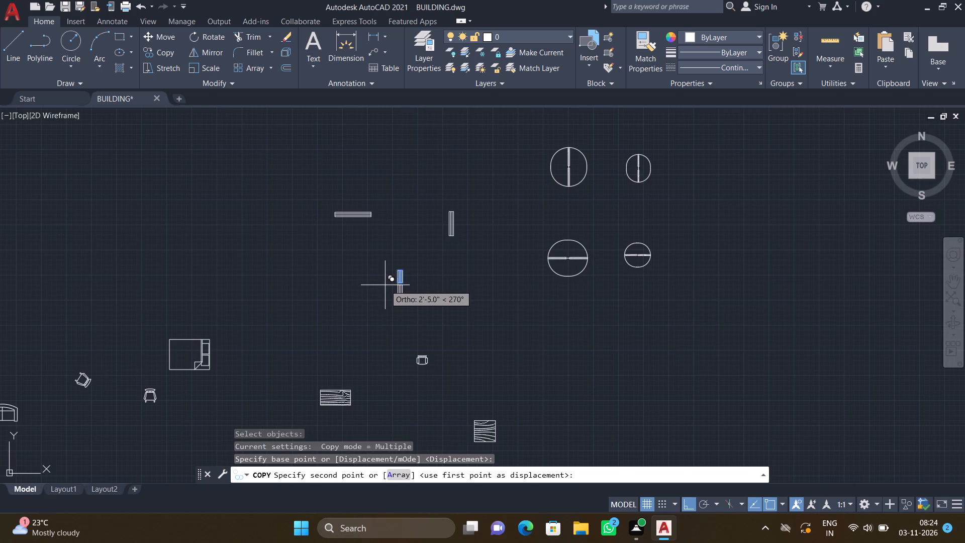
key("F8")
scroll(381, 284, "down", 6)
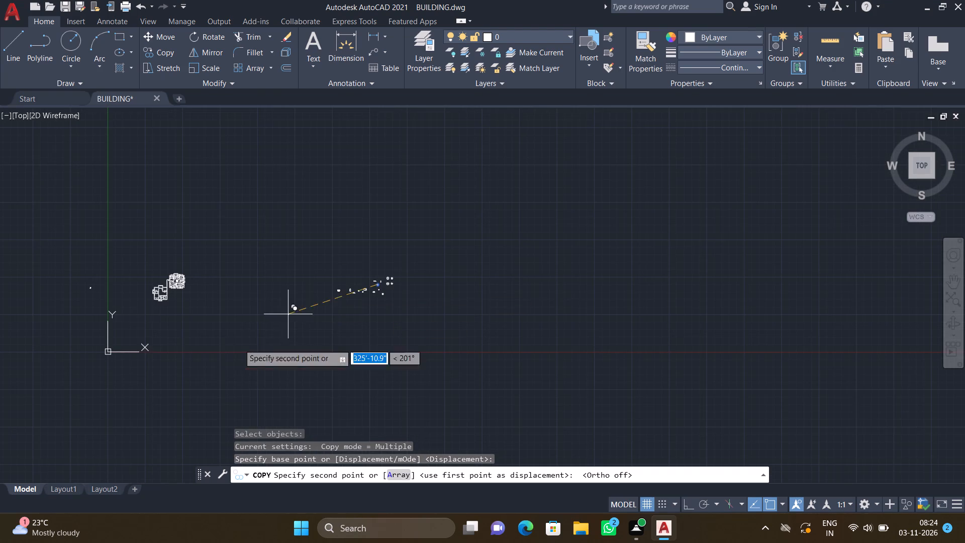
scroll(128, 308, "up", 4)
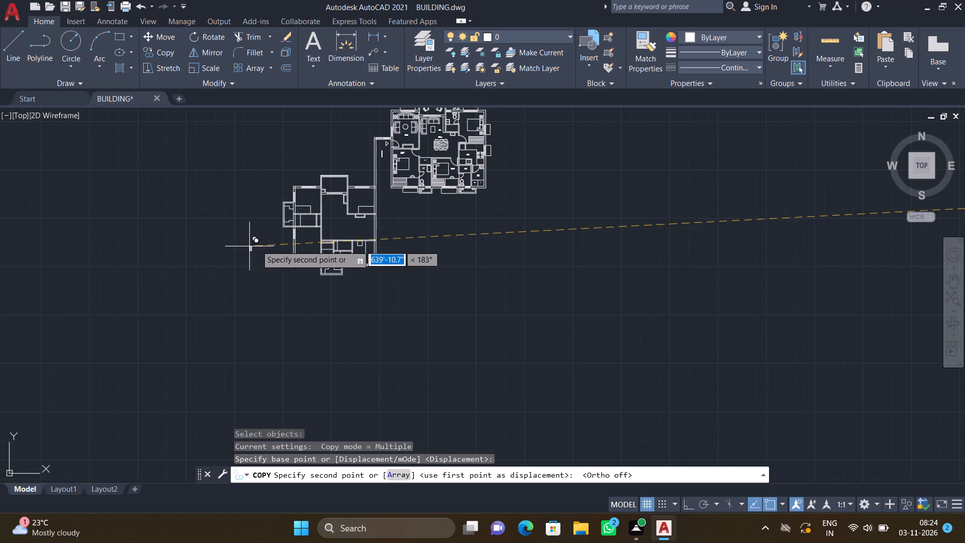
scroll(300, 222, "up", 3)
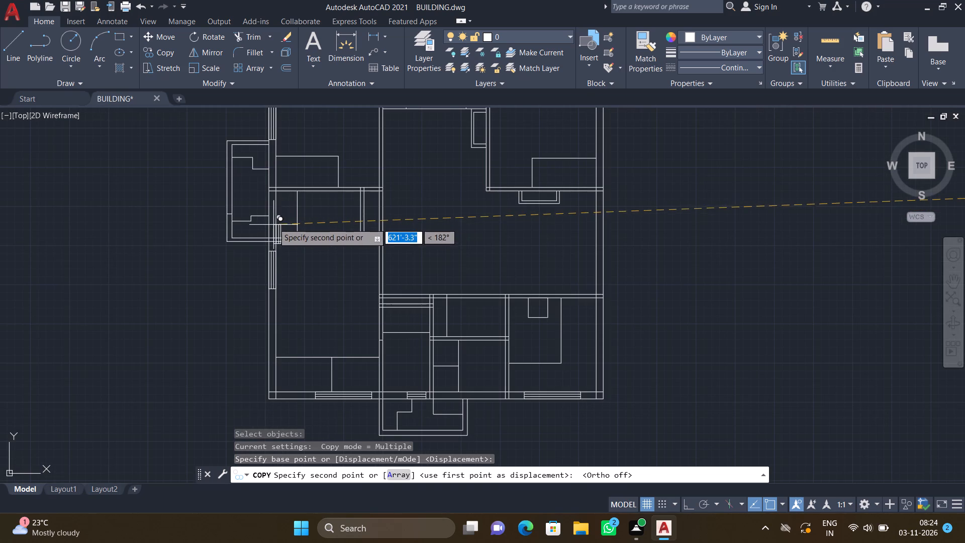
scroll(269, 216, "up", 2)
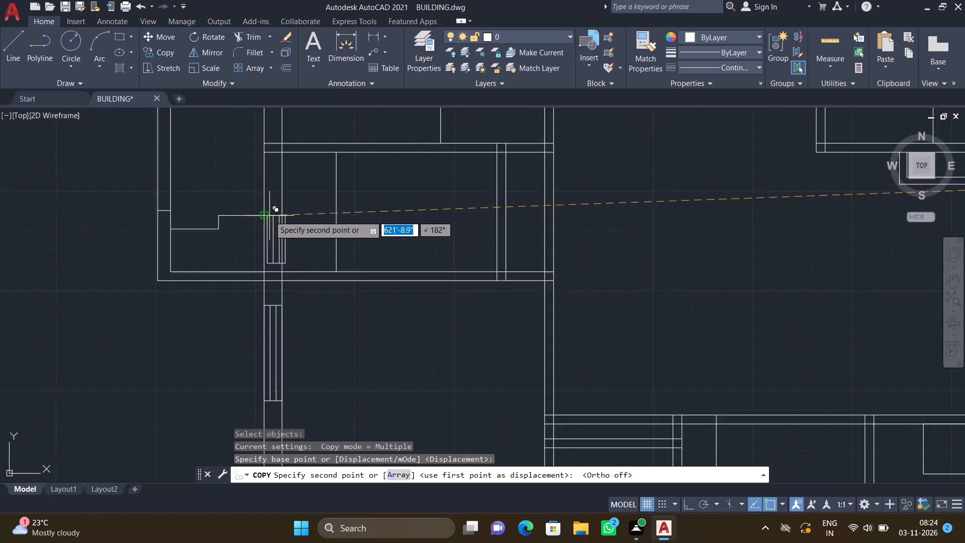
scroll(269, 216, "up", 4)
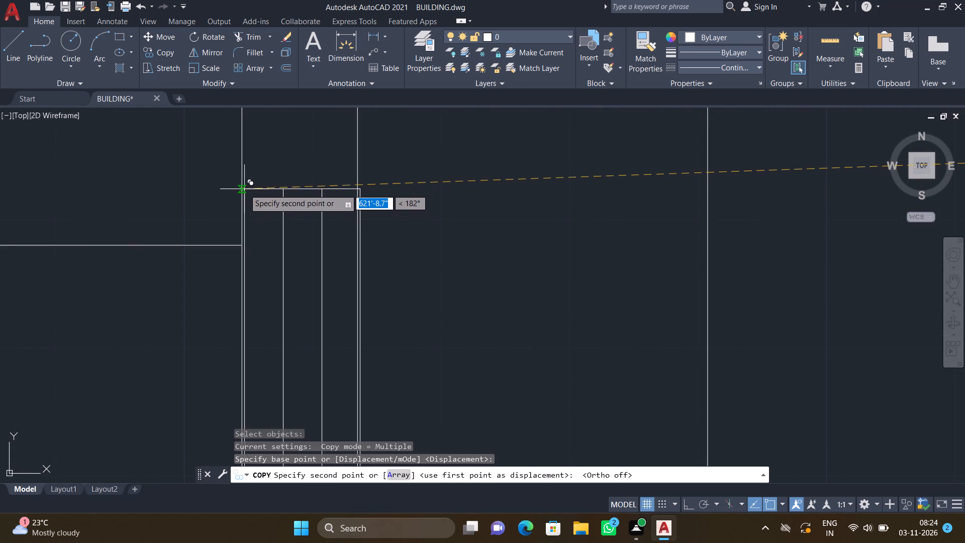
left_click(241, 186)
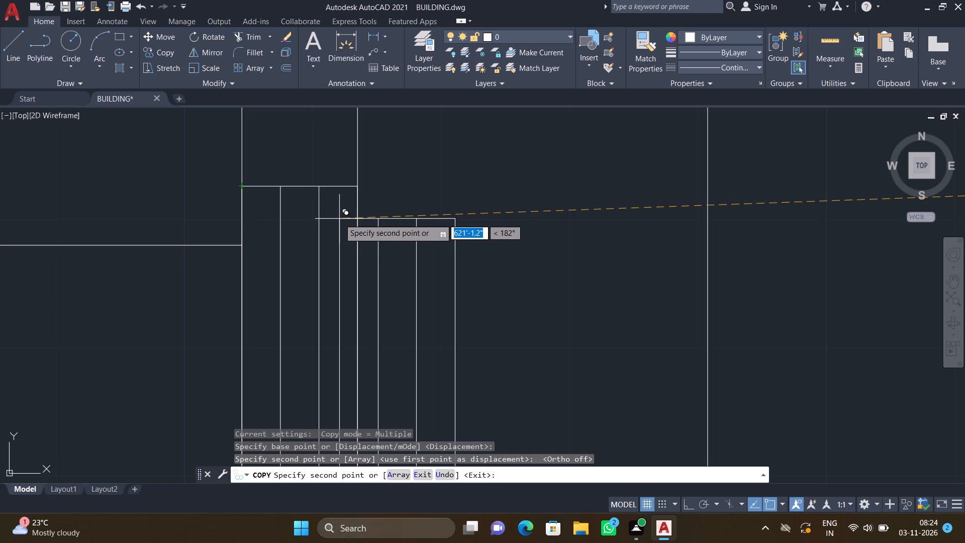
key("Return")
Copy the loose window and door symbols, with the small chair and wood-grain table beside them, about 337 feet west, nearer the floor plans.
scroll(370, 238, "down", 5)
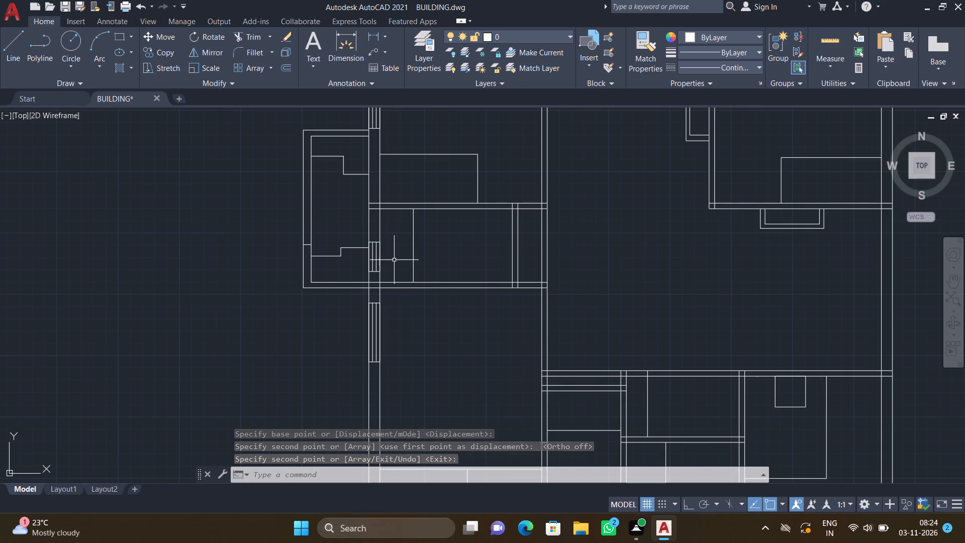
scroll(394, 264, "down", 5)
scroll(388, 248, "up", 3)
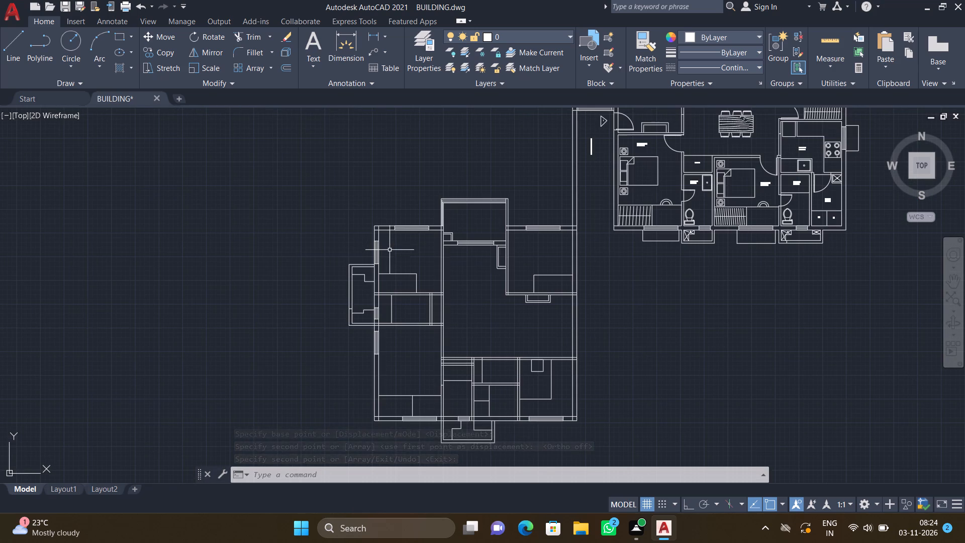
scroll(372, 260, "down", 1)
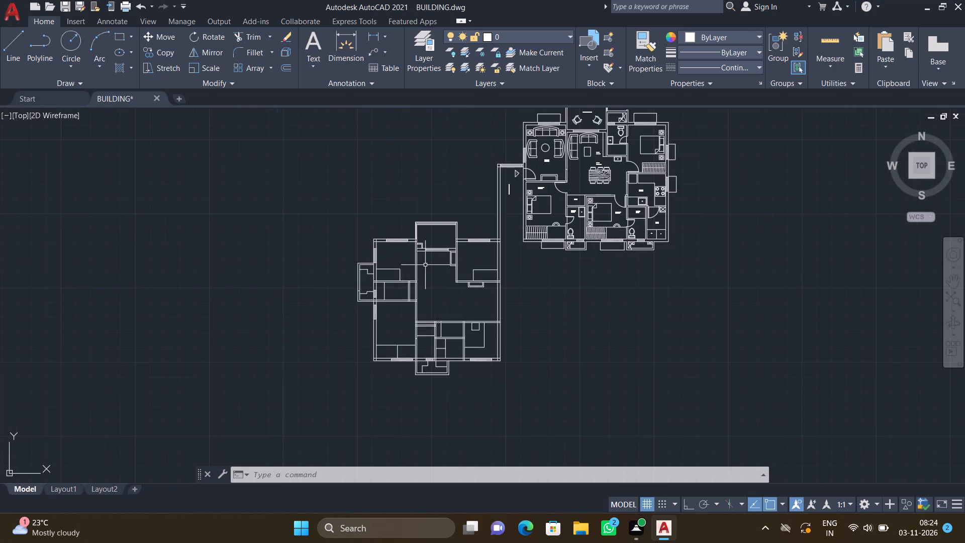
scroll(633, 268, "down", 3)
scroll(743, 285, "up", 4)
scroll(742, 284, "down", 5)
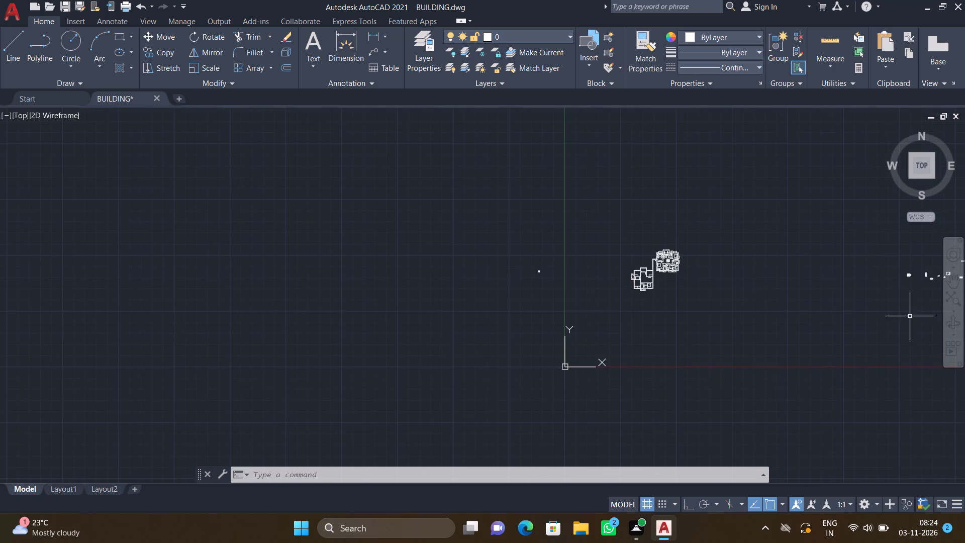
scroll(805, 307, "down", 3)
scroll(846, 317, "up", 4)
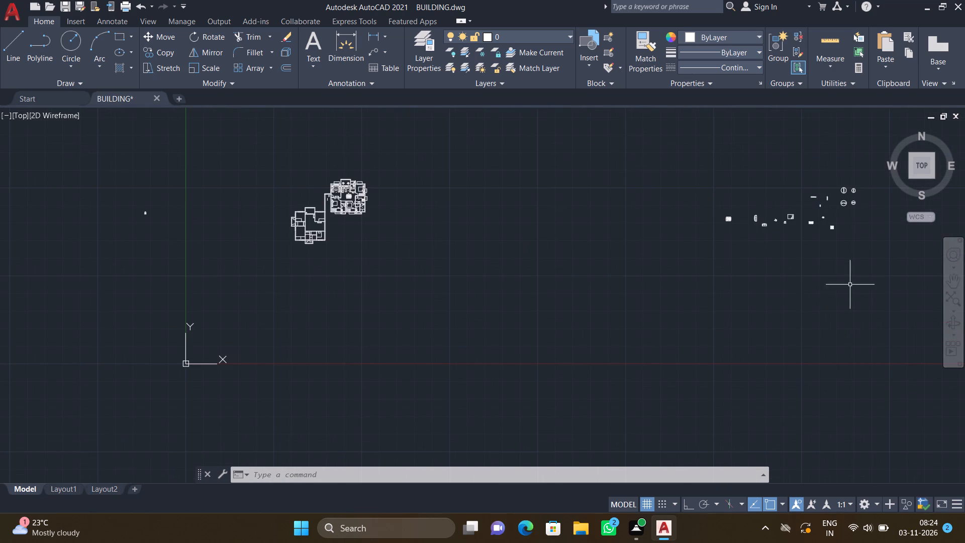
scroll(872, 193, "up", 2)
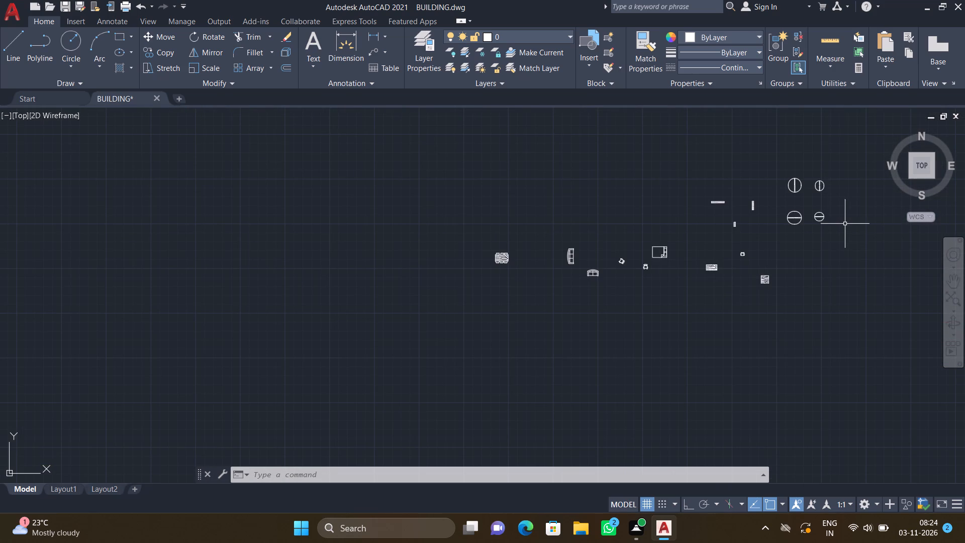
key("c")
key("o")
key("Return")
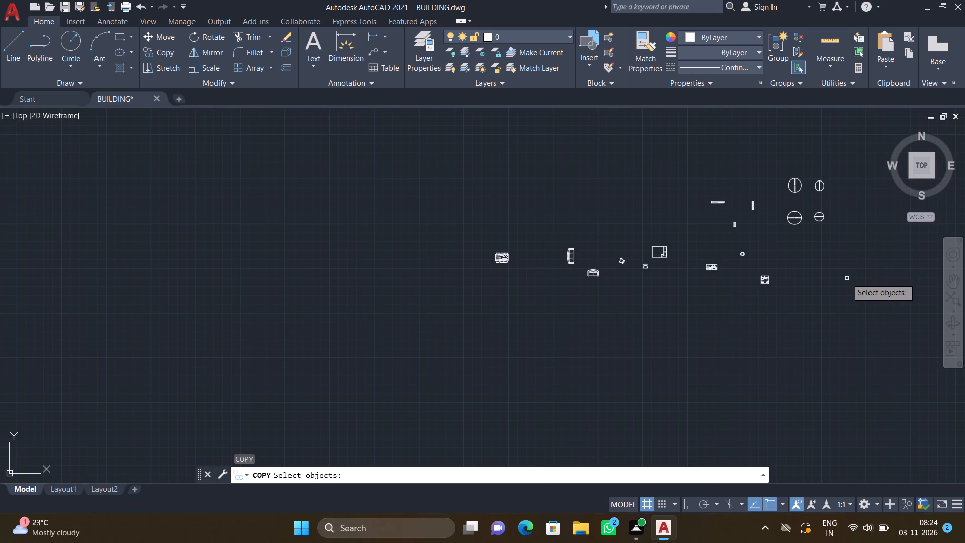
left_click_drag(848, 273, 843, 271)
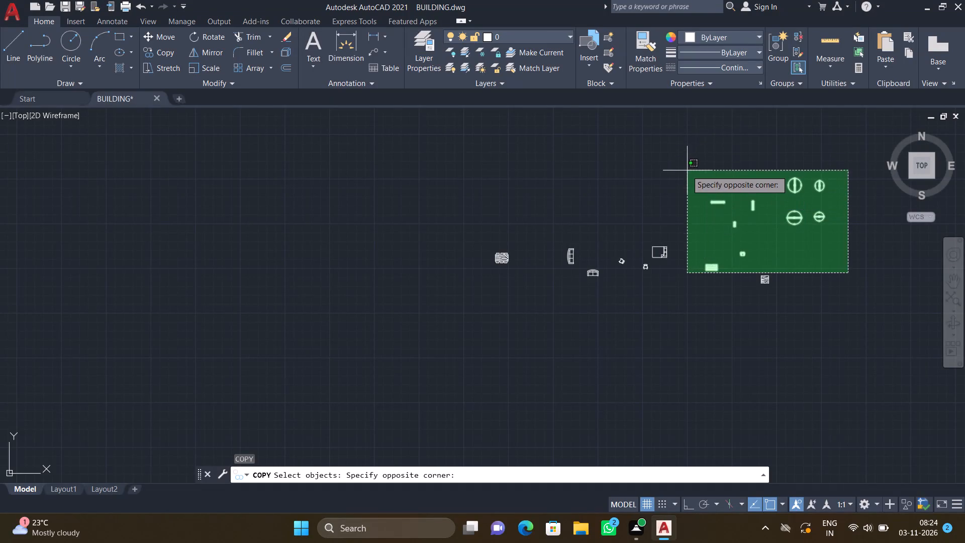
left_click(684, 160)
key("Return")
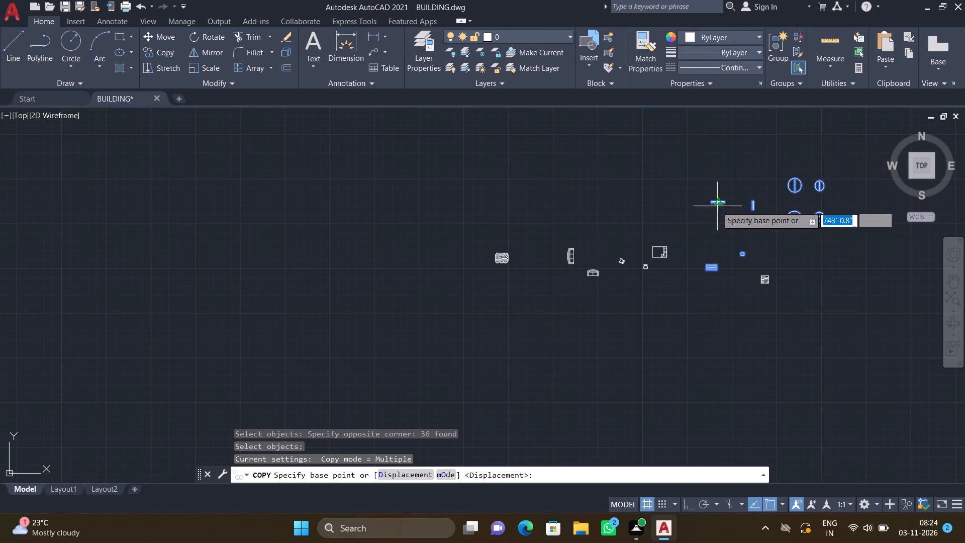
left_click(715, 205)
scroll(510, 384, "down", 5)
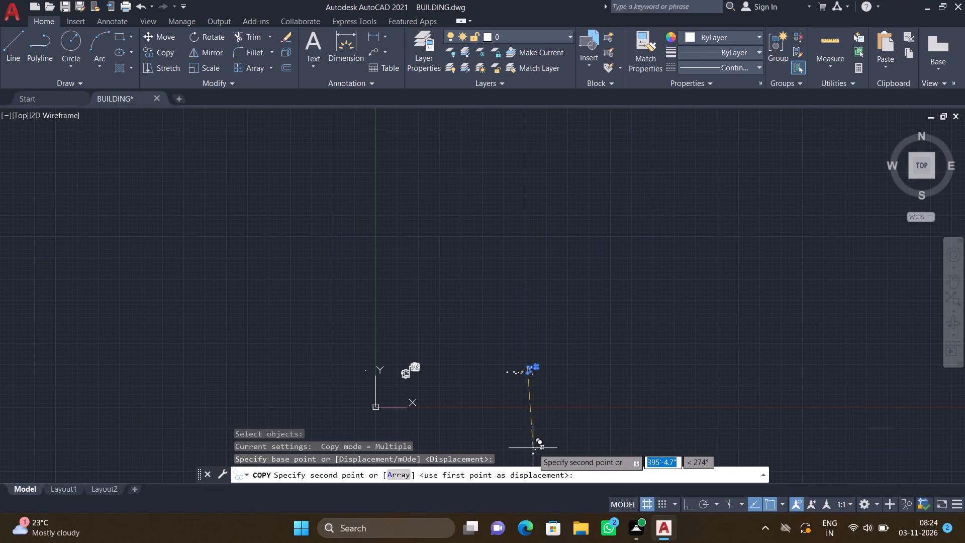
scroll(426, 357, "up", 3)
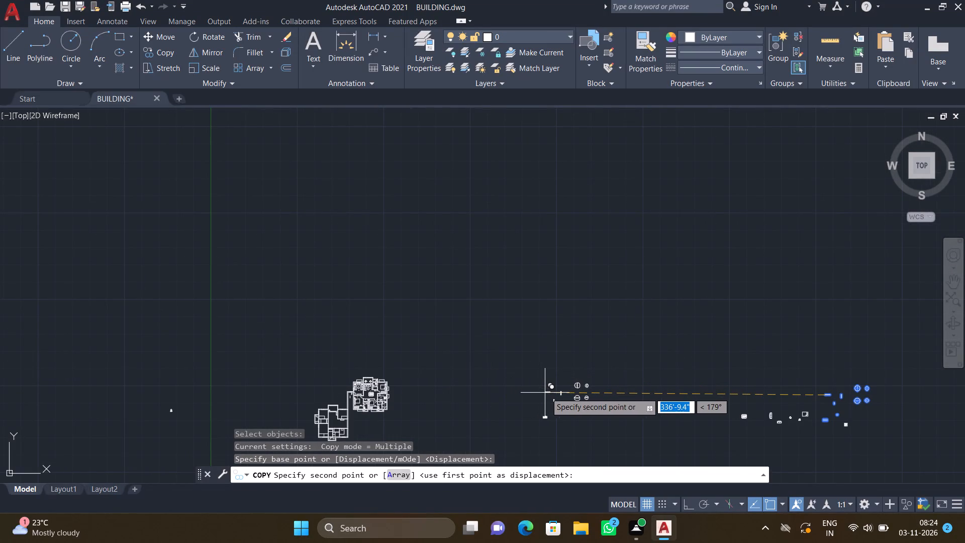
left_click(546, 393)
key("Return")
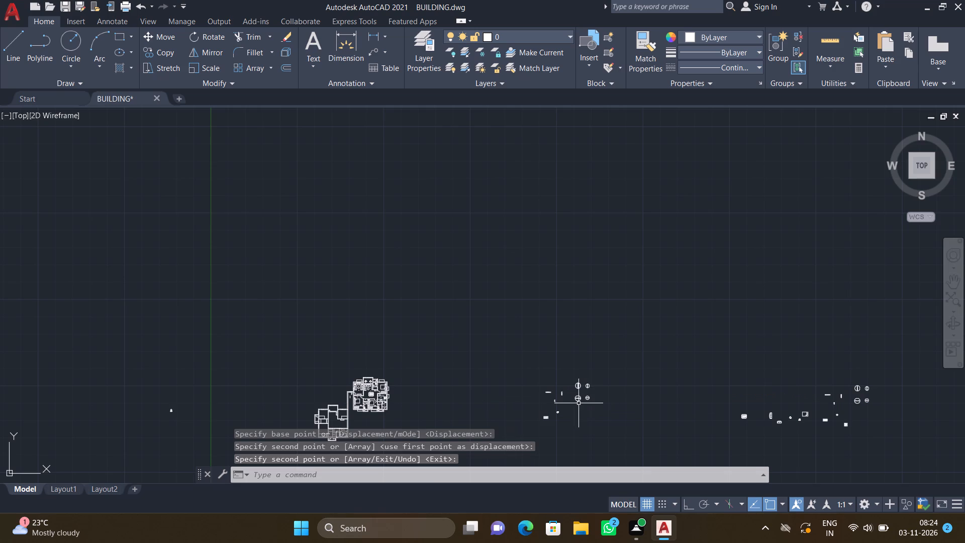
Copy the northwest quarter of the large loose door symbol by its jamb end into the northwest room's east wall, just above the partition.
scroll(572, 388, "up", 3)
key("c")
key("o")
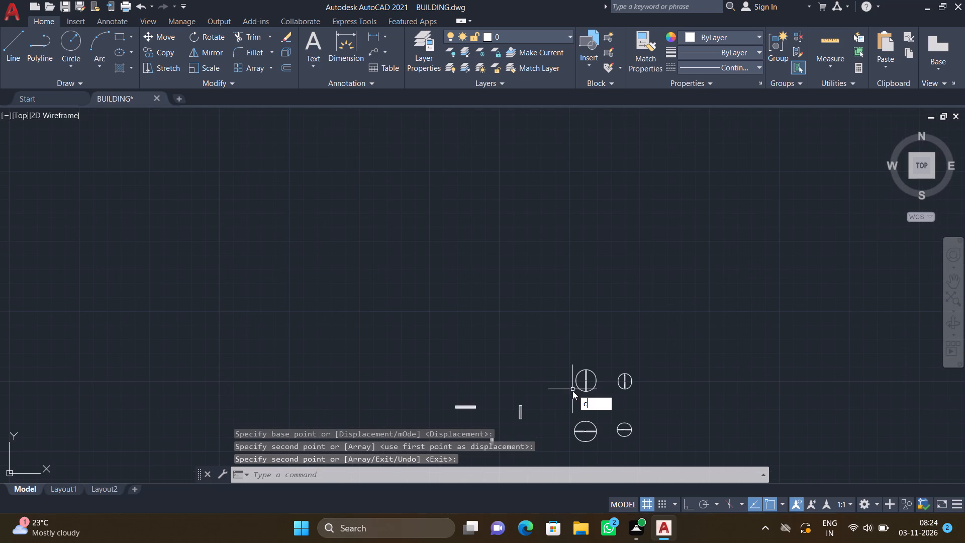
key("Return")
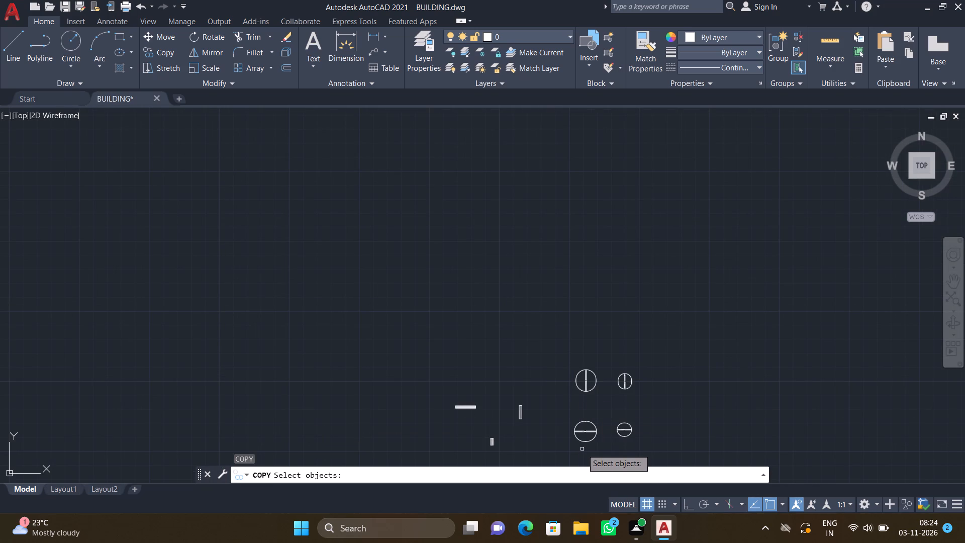
scroll(578, 429, "up", 2)
left_click(570, 420)
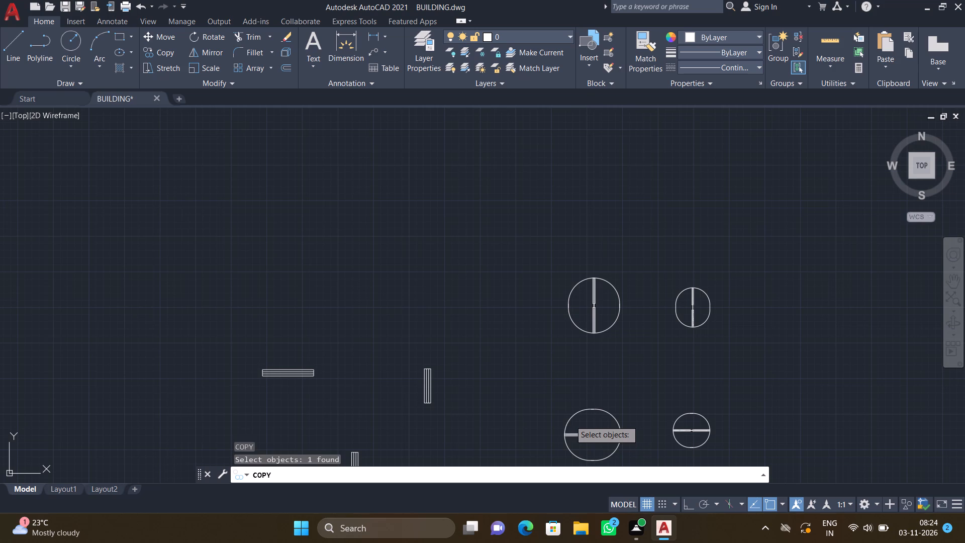
key("Return")
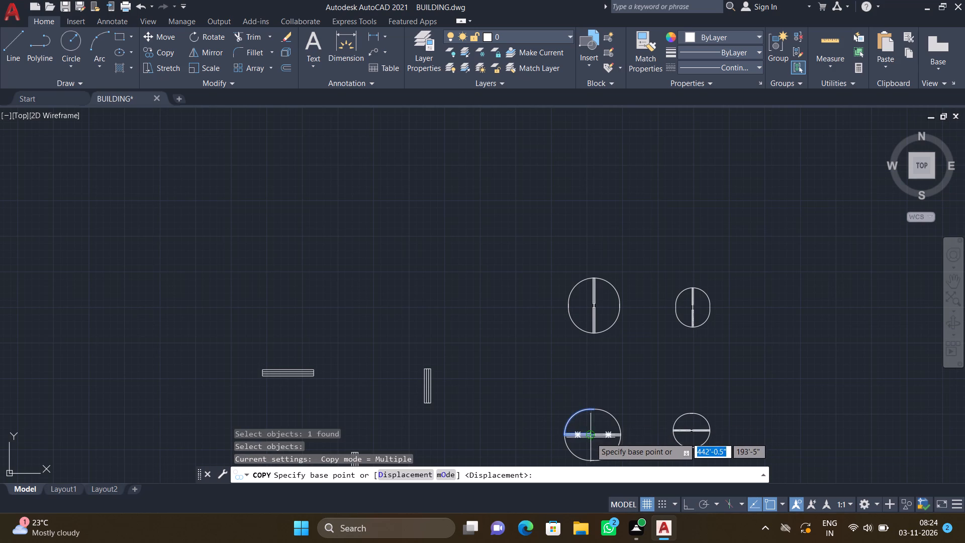
scroll(593, 442, "up", 3)
left_click(588, 410)
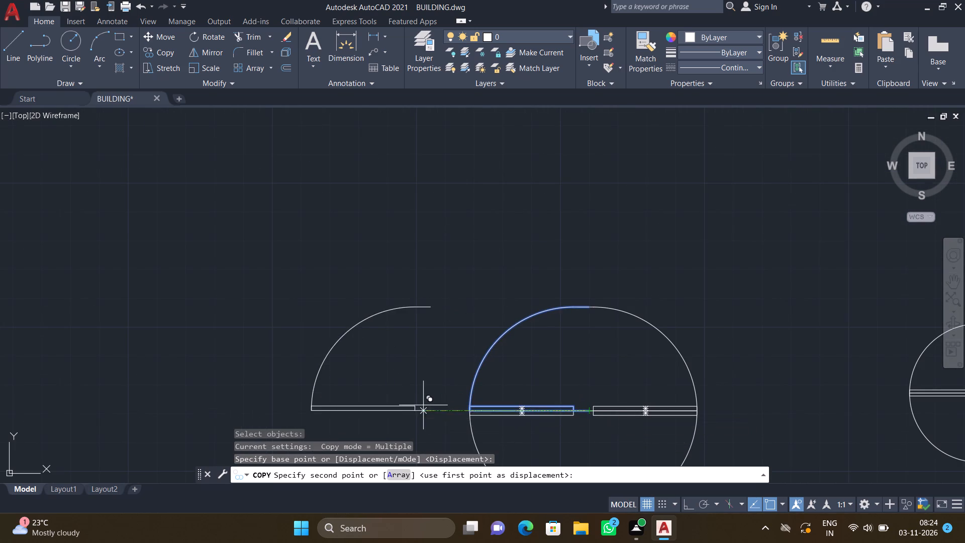
scroll(419, 390, "down", 6)
scroll(153, 377, "down", 6)
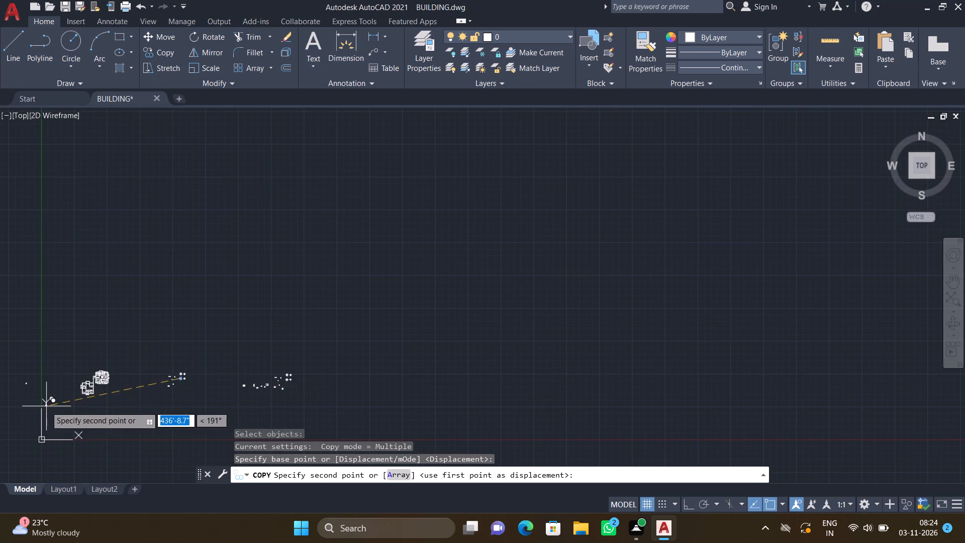
scroll(46, 406, "up", 6)
scroll(414, 287, "down", 4)
scroll(483, 248, "up", 4)
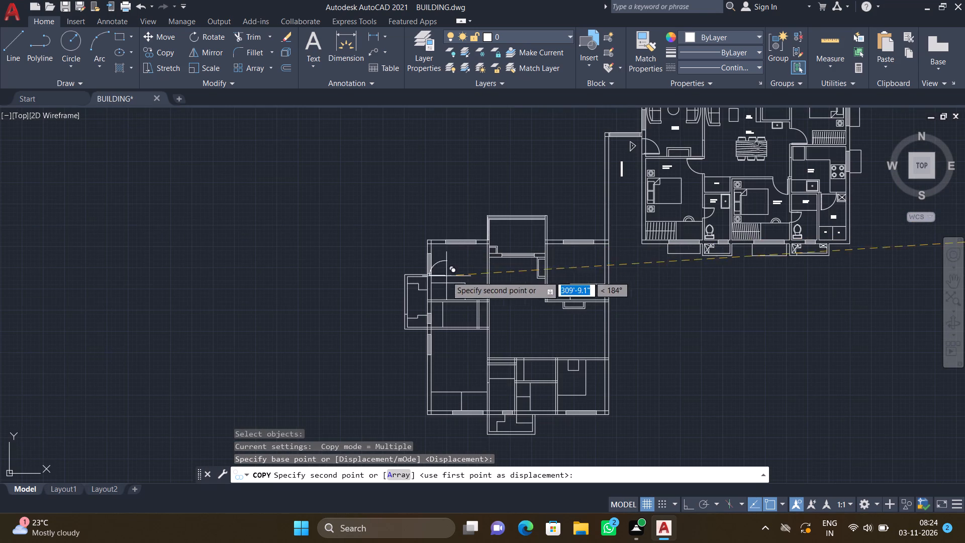
scroll(492, 300, "up", 3)
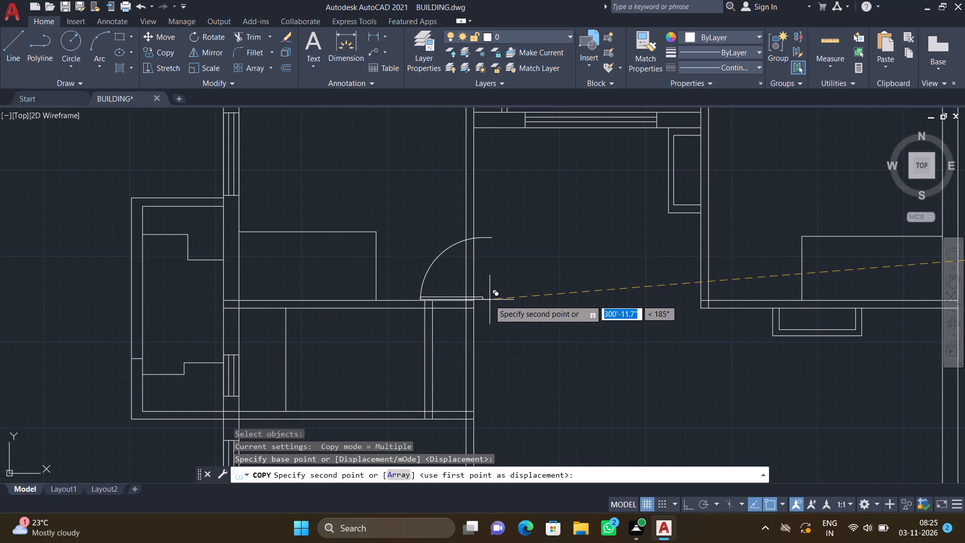
scroll(486, 291, "up", 2)
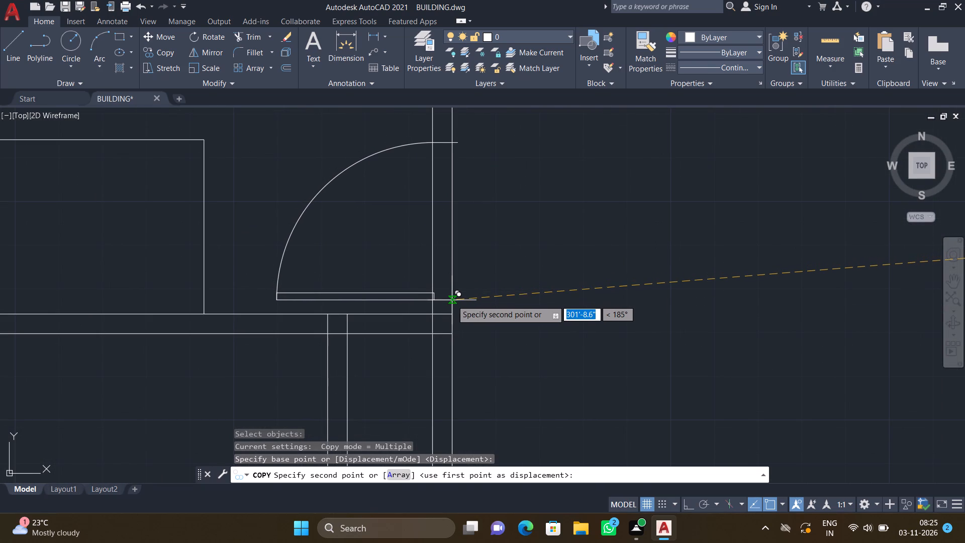
left_click(446, 300)
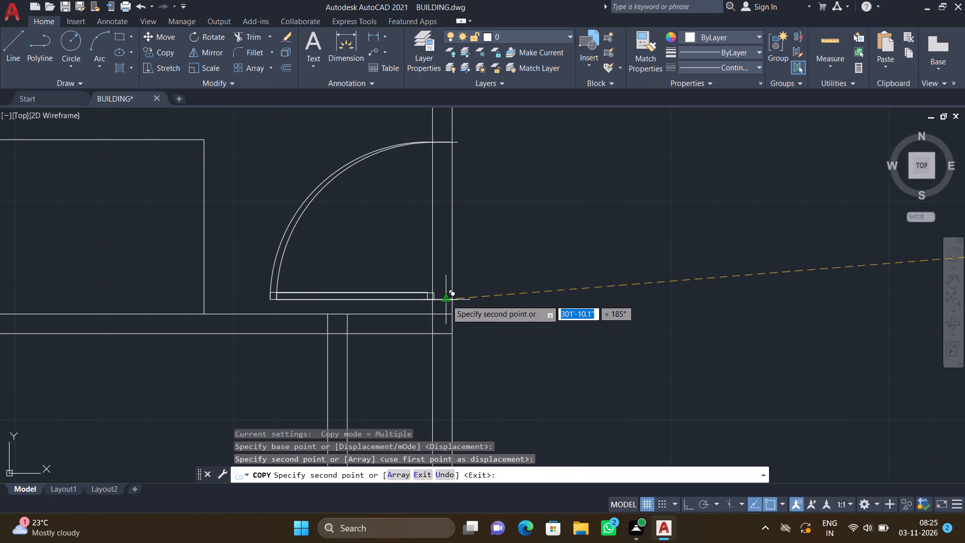
key("Return")
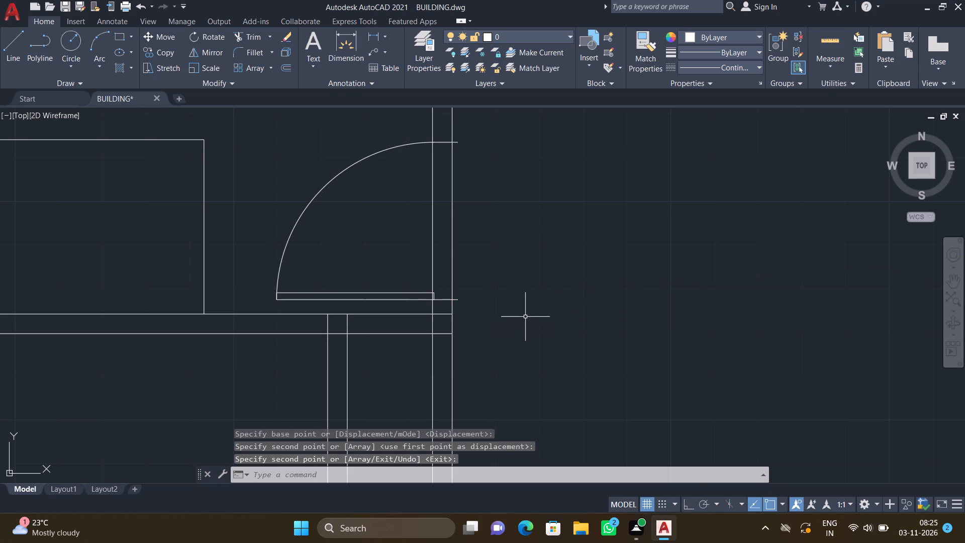
Move the northwest room's door about 1.2 inches west, with Ortho on, so its jamb end meets the wall's east face.
key("m")
key("Return")
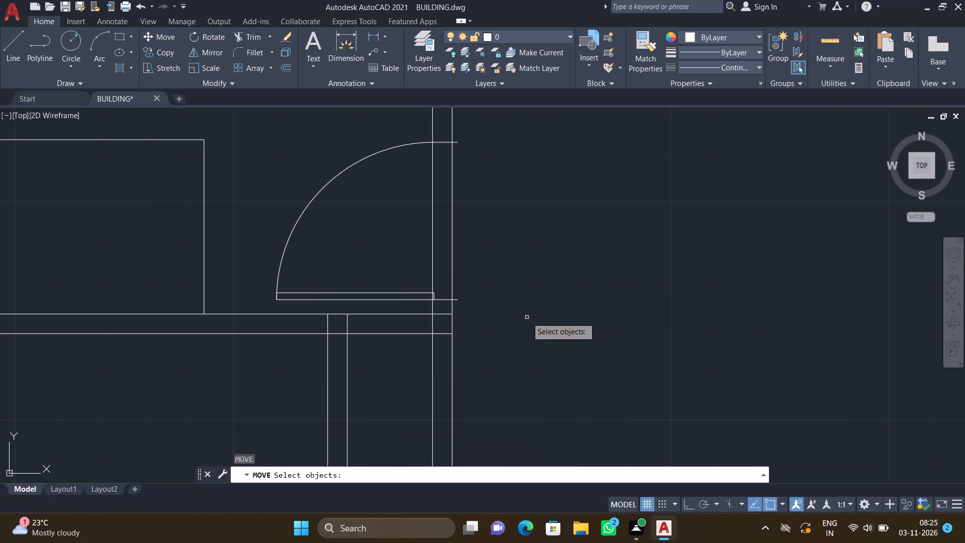
key("F8")
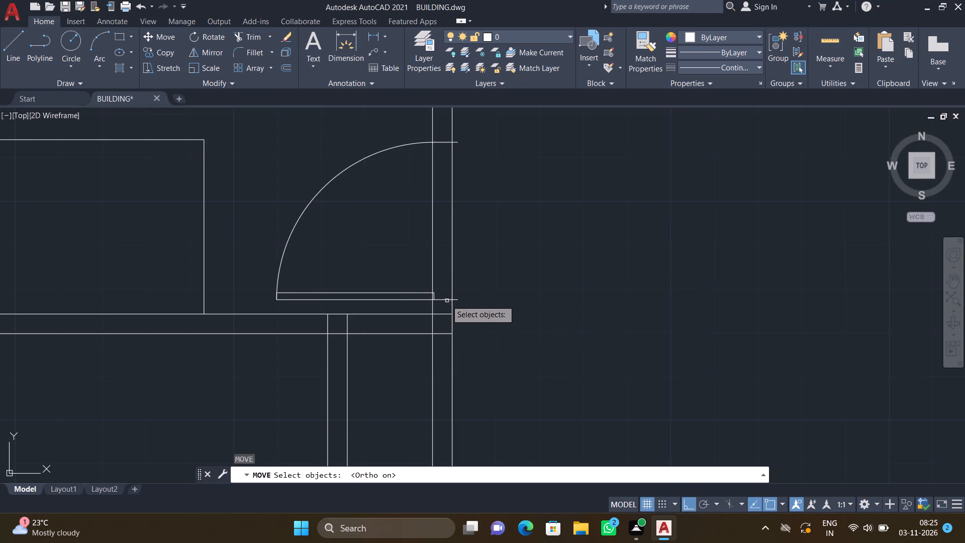
left_click(446, 300)
key("Return")
scroll(457, 313, "up", 1)
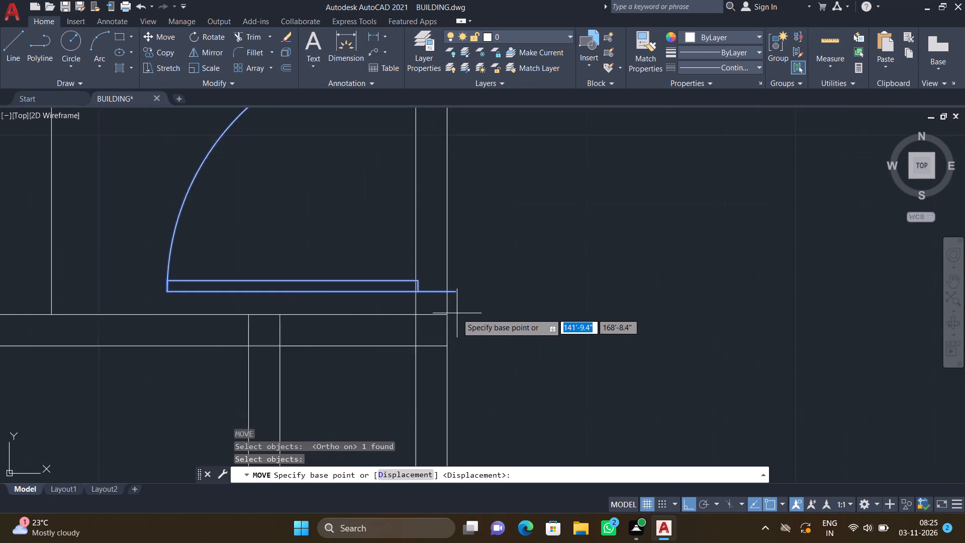
scroll(457, 313, "up", 1)
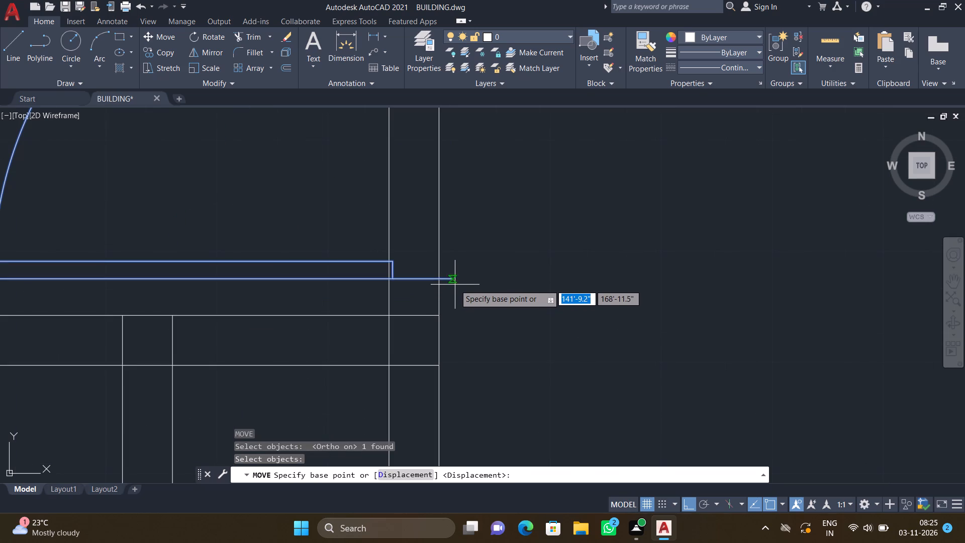
left_click(451, 280)
left_click(438, 279)
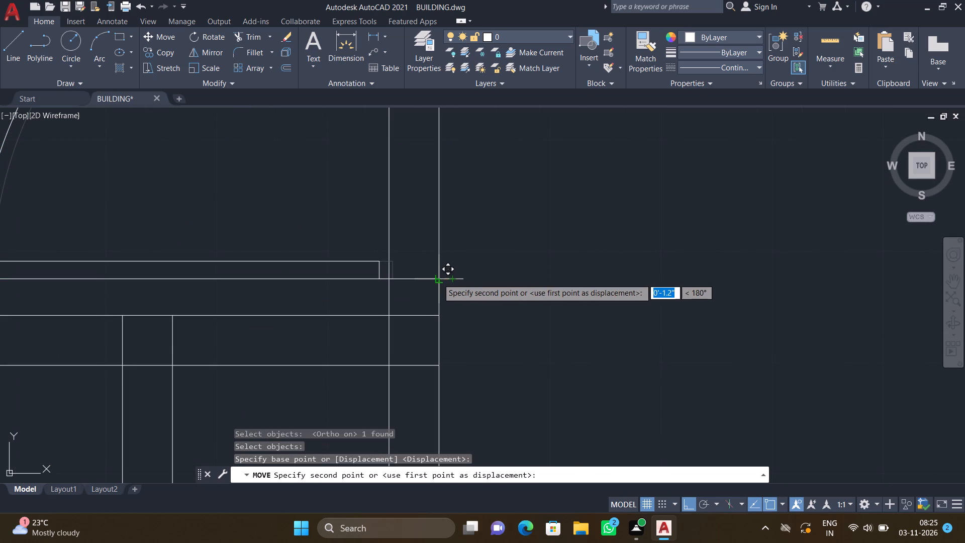
Copy the northeast quarter of the large loose door symbol, with Ortho off, into the northeast room's west wall, just above its south wall.
scroll(467, 293, "down", 2)
scroll(423, 271, "down", 5)
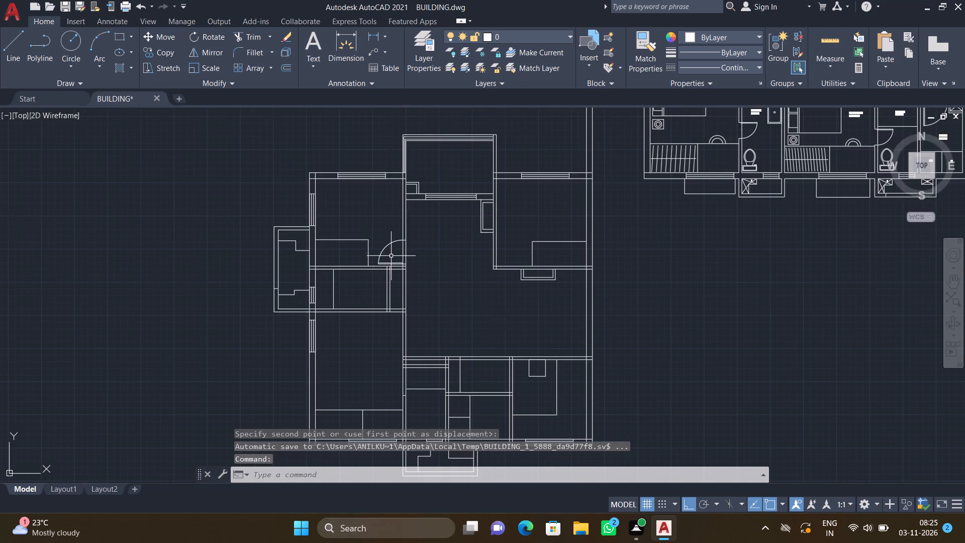
scroll(395, 263, "up", 6)
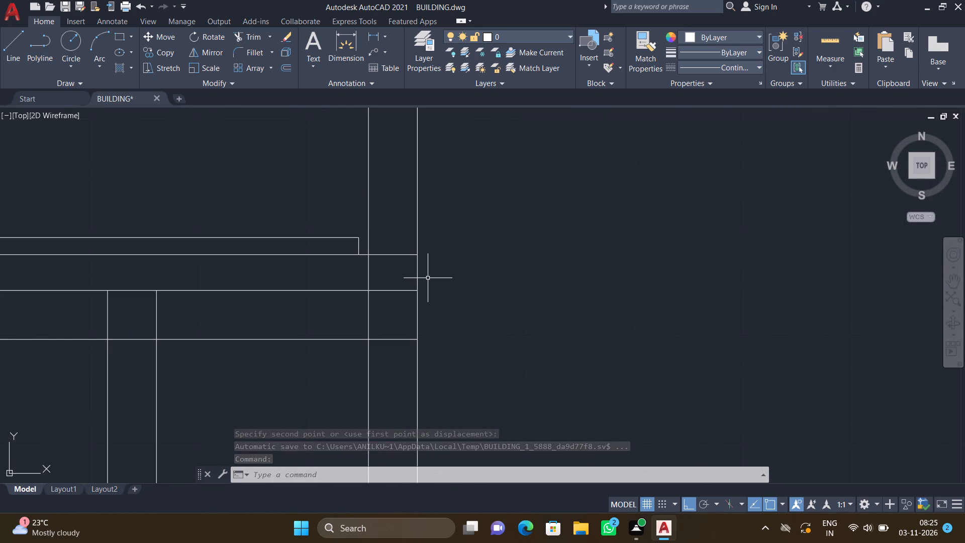
scroll(261, 108, "down", 2)
scroll(322, 213, "down", 4)
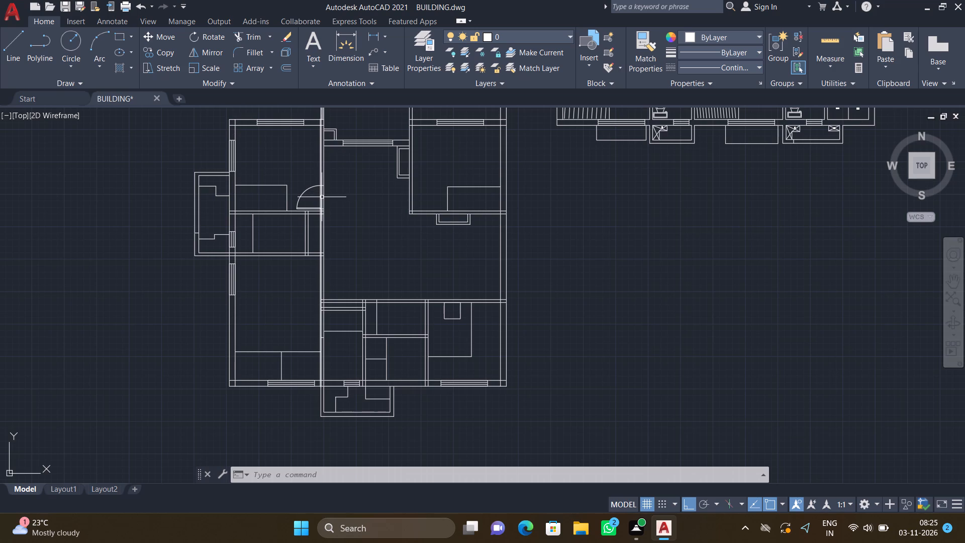
scroll(327, 205, "down", 5)
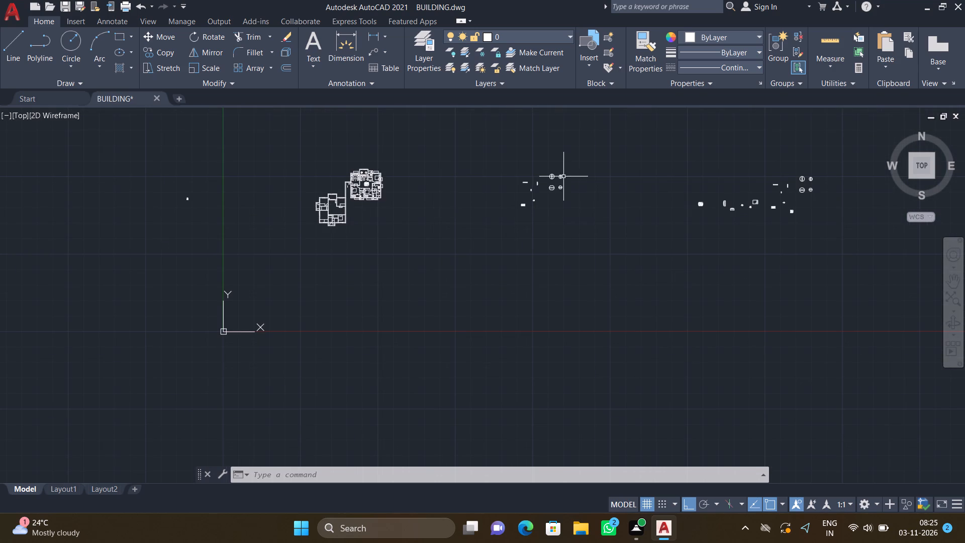
scroll(552, 176, "up", 5)
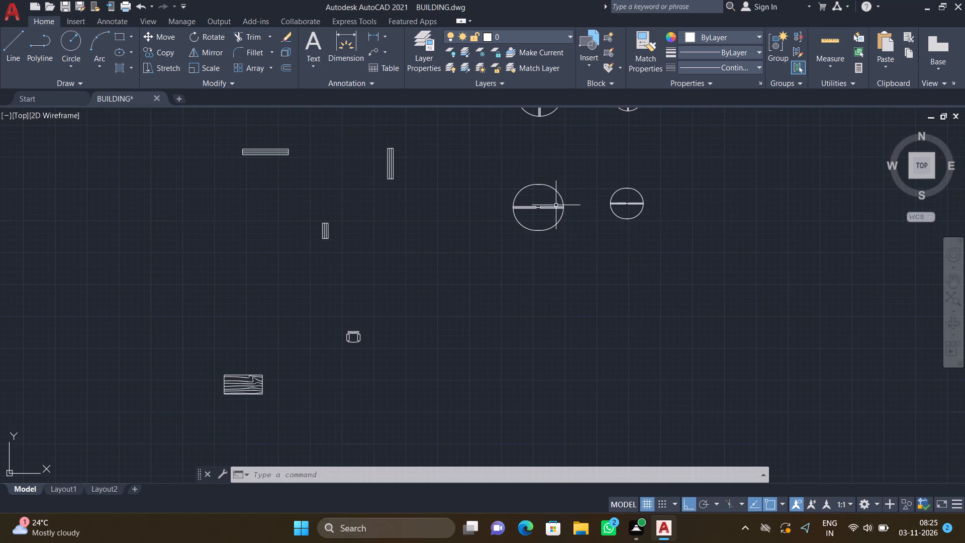
type("co")
key("Return")
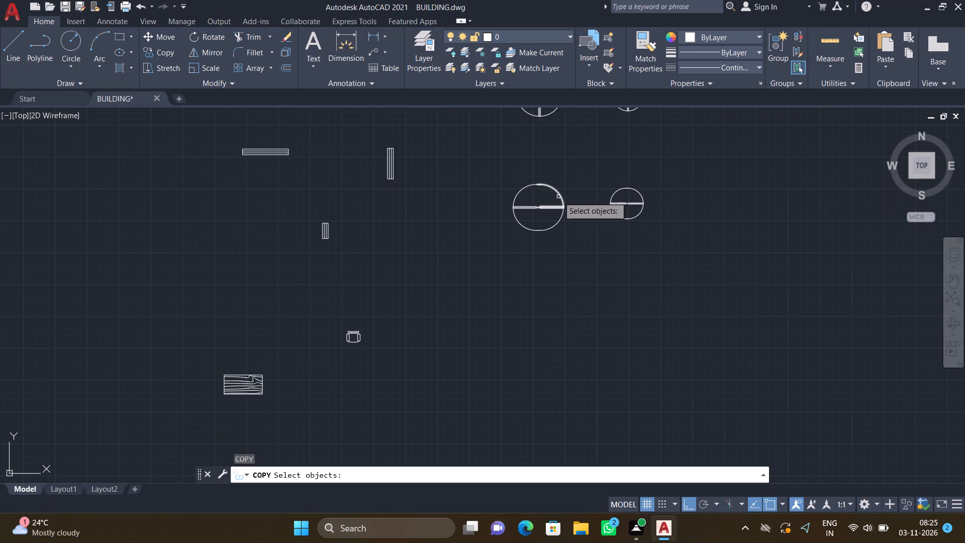
scroll(559, 197, "up", 2)
left_click(559, 196)
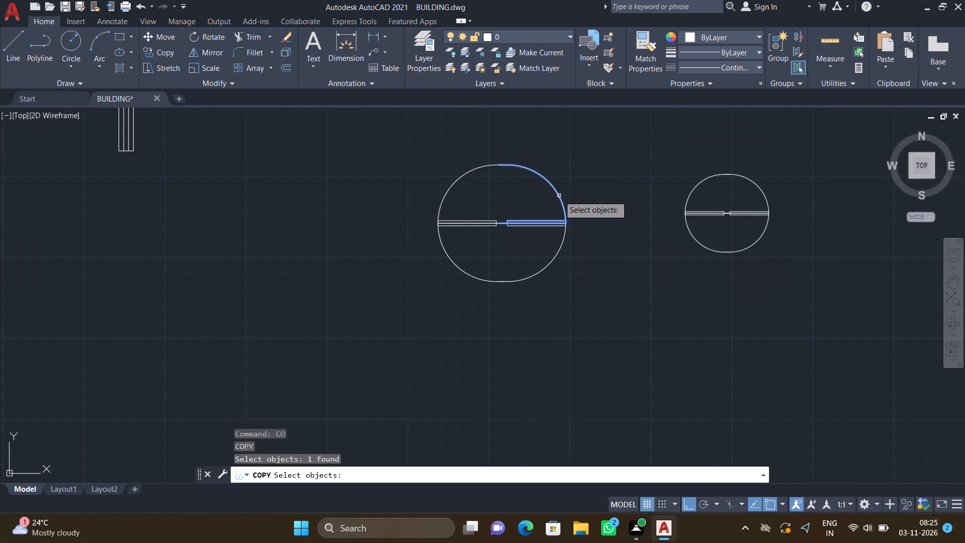
key("Return")
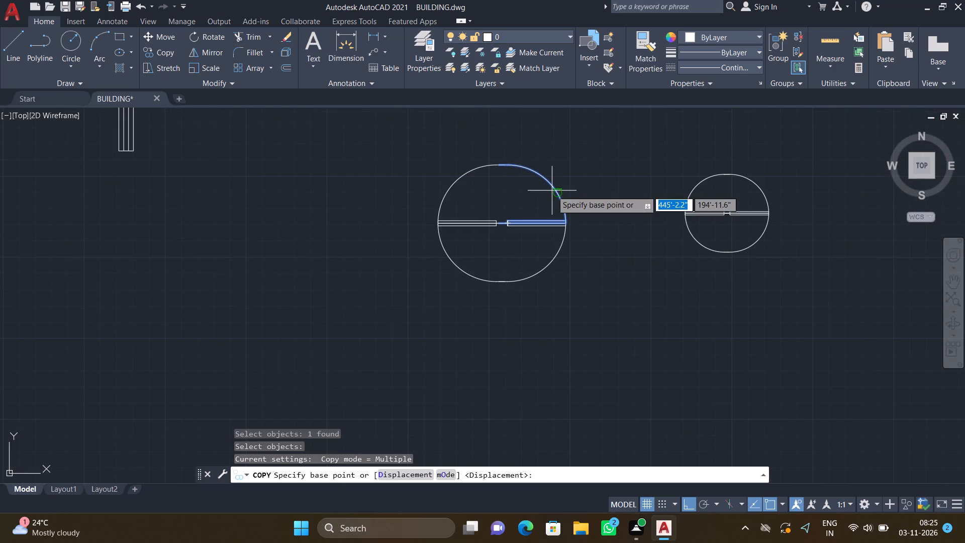
scroll(507, 223, "up", 2)
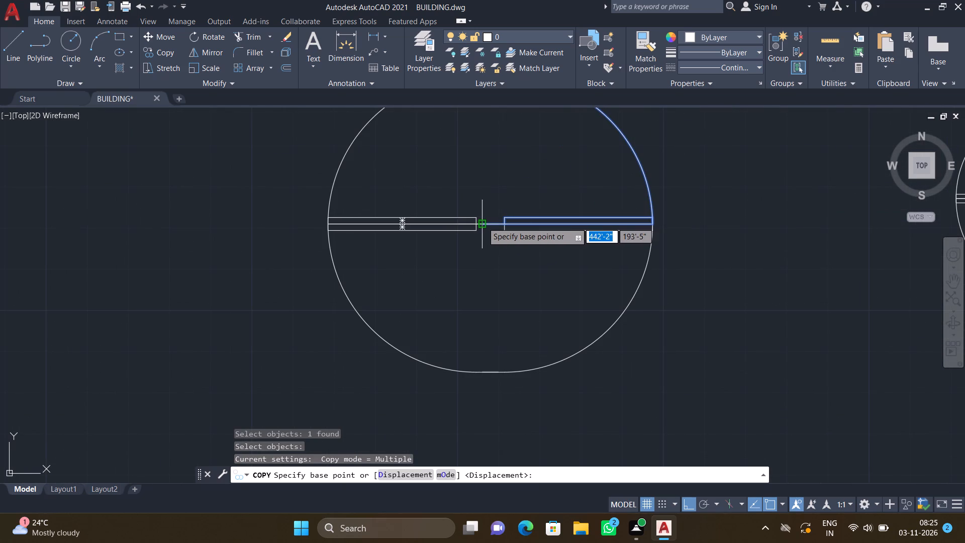
left_click(482, 222)
scroll(368, 323, "down", 5)
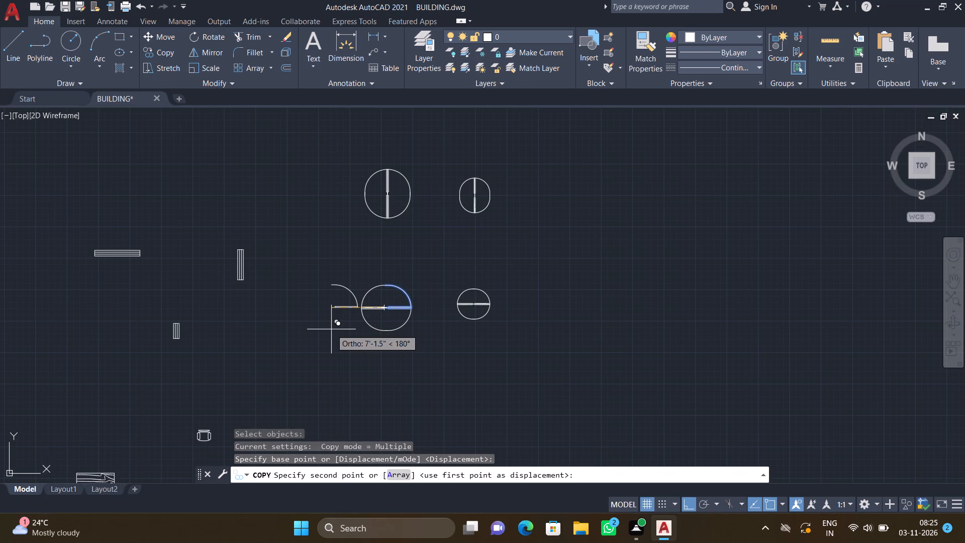
key("F8")
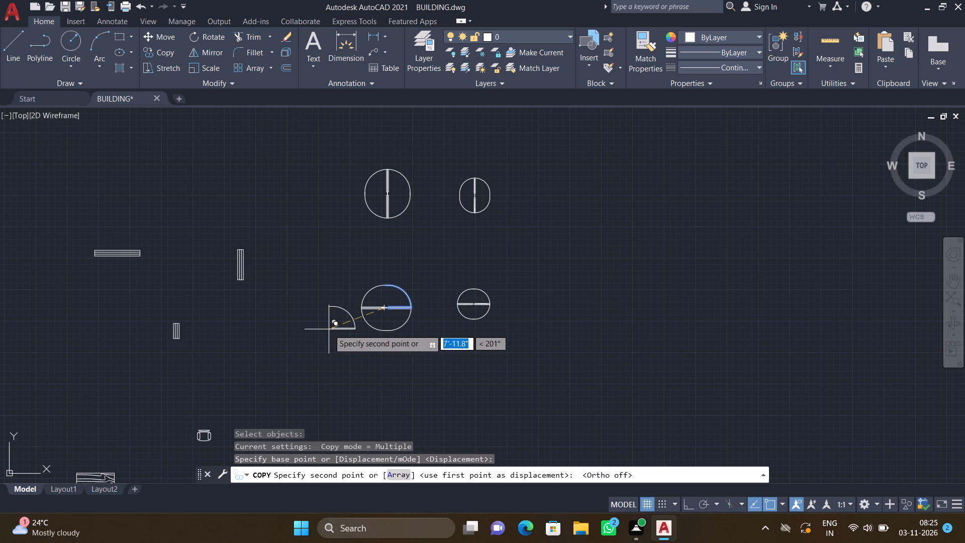
scroll(323, 334, "down", 7)
scroll(232, 348, "up", 4)
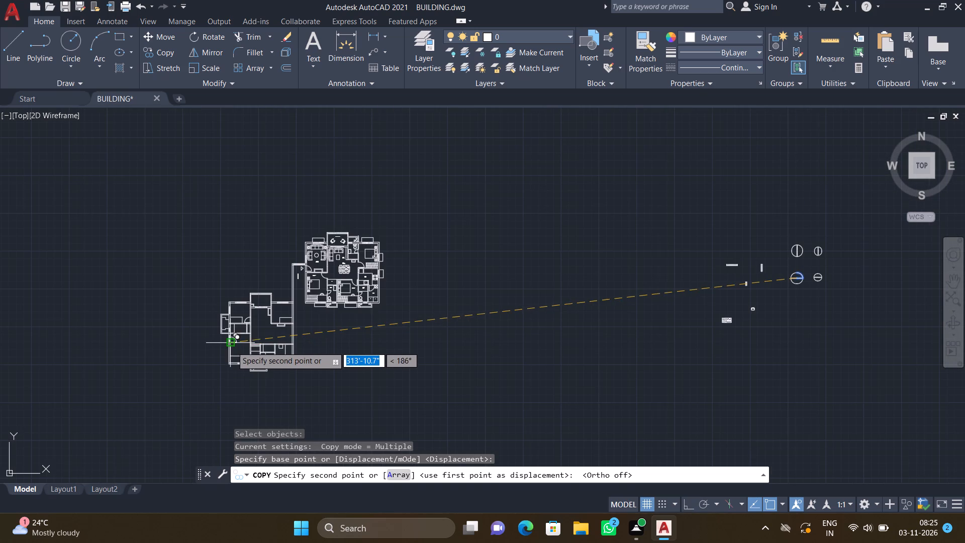
scroll(254, 337, "up", 3)
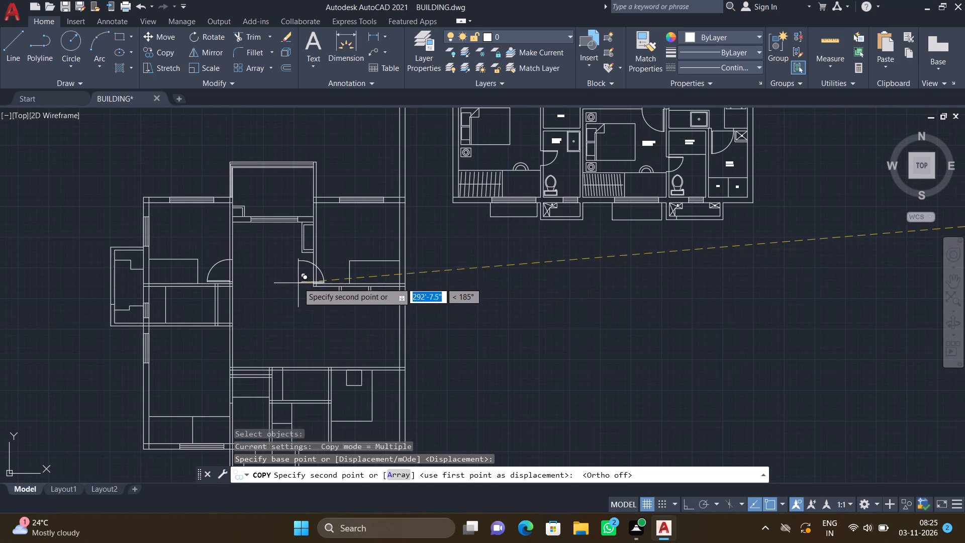
scroll(311, 278, "up", 3)
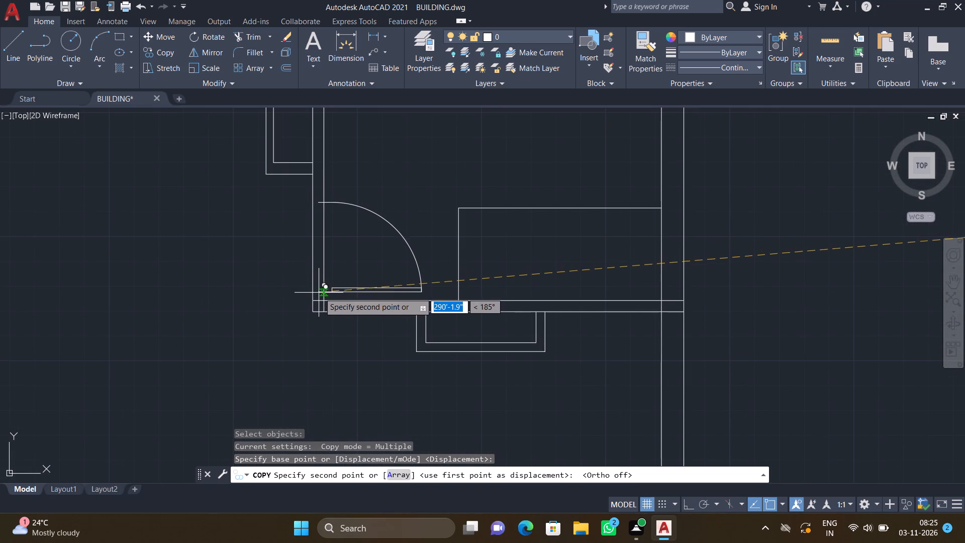
scroll(319, 293, "up", 3)
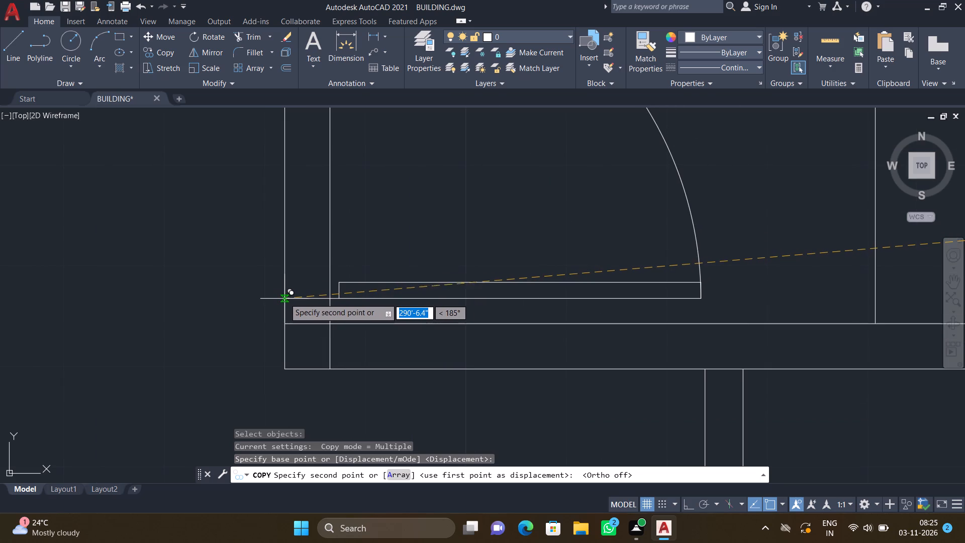
left_click(284, 298)
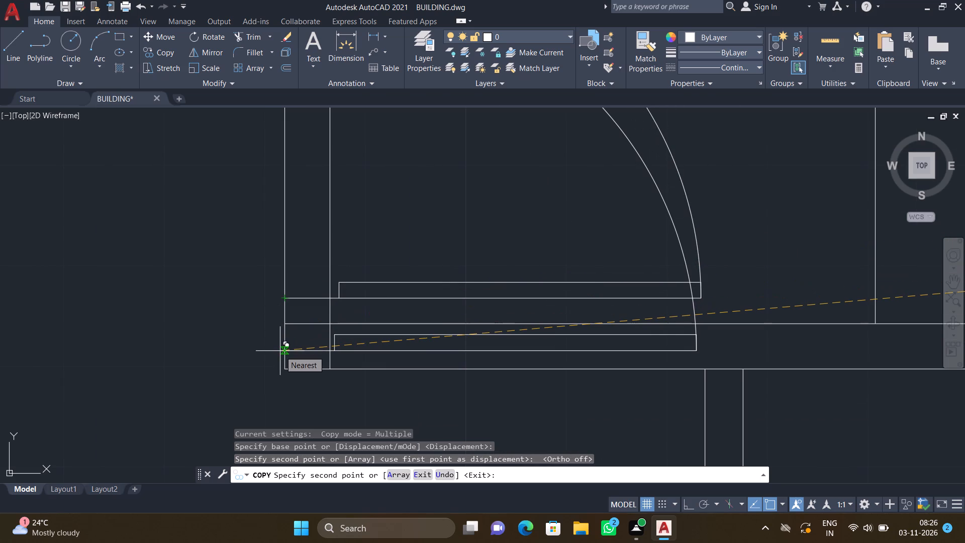
key("Return")
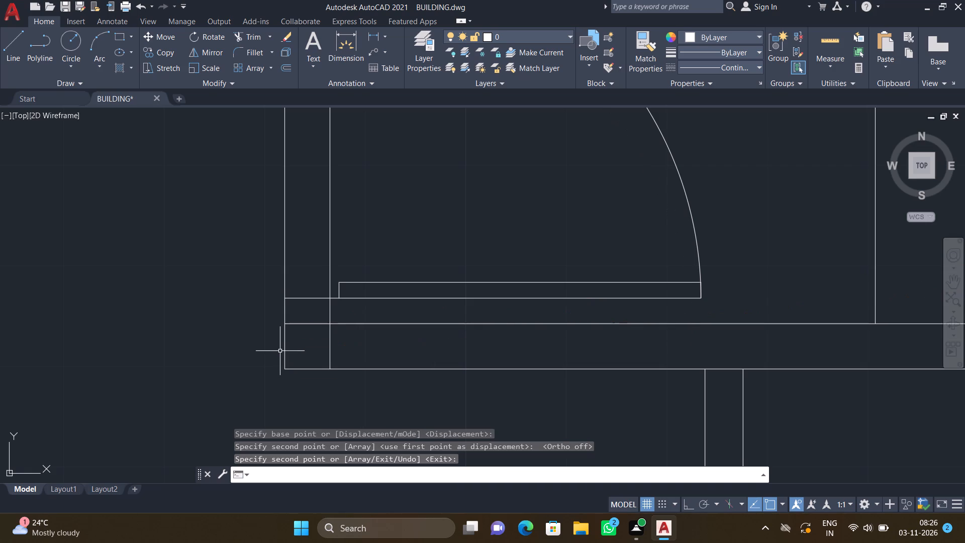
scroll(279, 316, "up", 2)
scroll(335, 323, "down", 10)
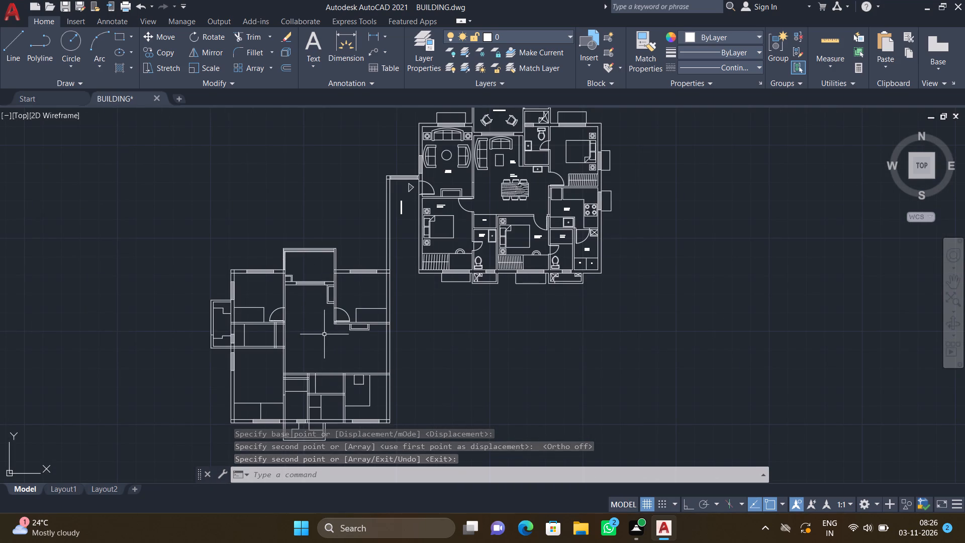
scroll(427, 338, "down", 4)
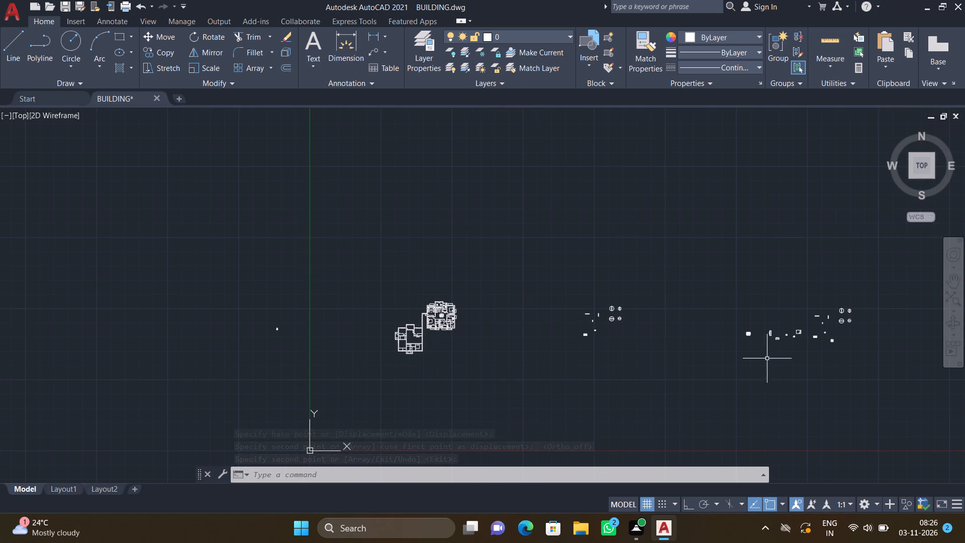
Copy the southwest quarter of the large horizontal loose door symbol by its jamb end into the southwest room's east wall, just below the partition.
scroll(600, 327, "up", 3)
scroll(639, 303, "up", 3)
type("co")
key("Return")
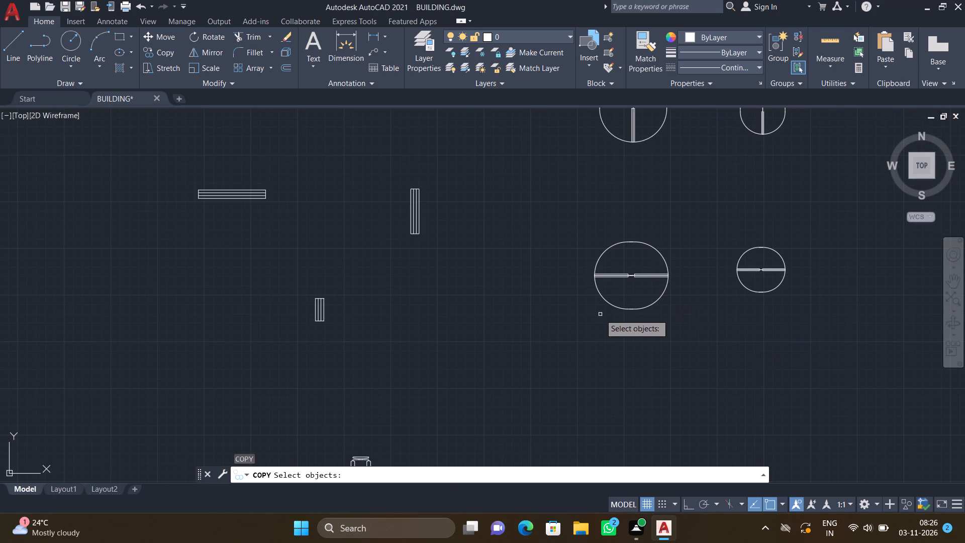
left_click(605, 299)
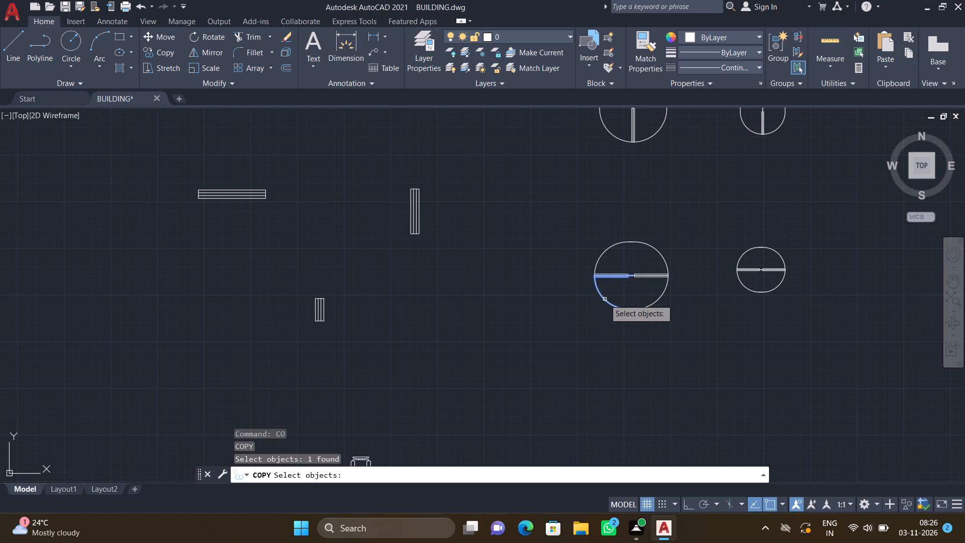
key("Return")
scroll(638, 280, "up", 2)
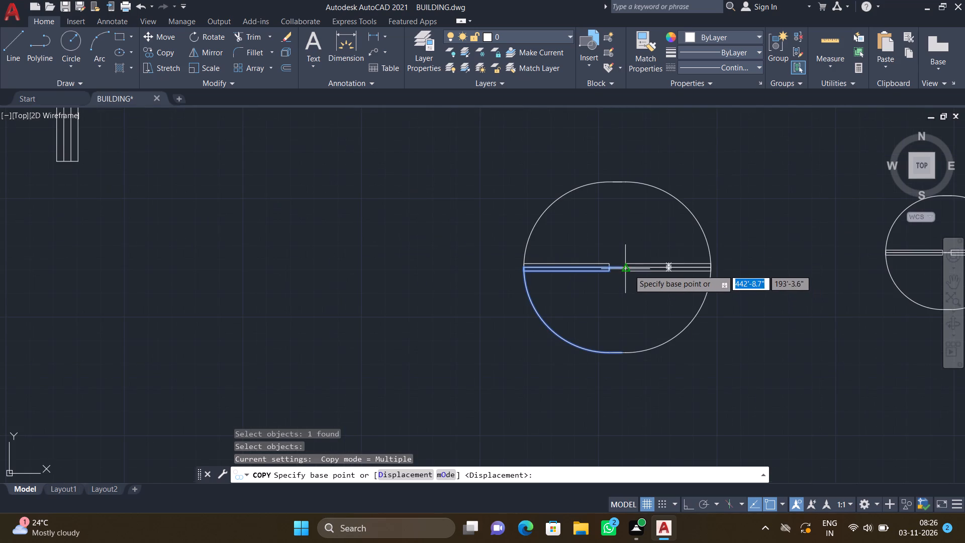
scroll(628, 270, "up", 3)
left_click(597, 255)
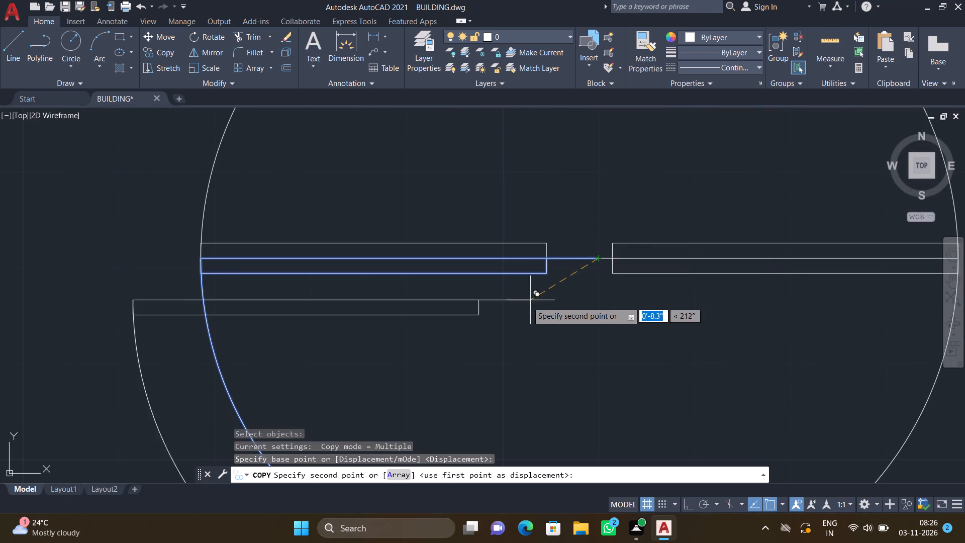
scroll(497, 304, "down", 6)
scroll(430, 327, "down", 6)
scroll(336, 350, "down", 3)
scroll(234, 386, "up", 4)
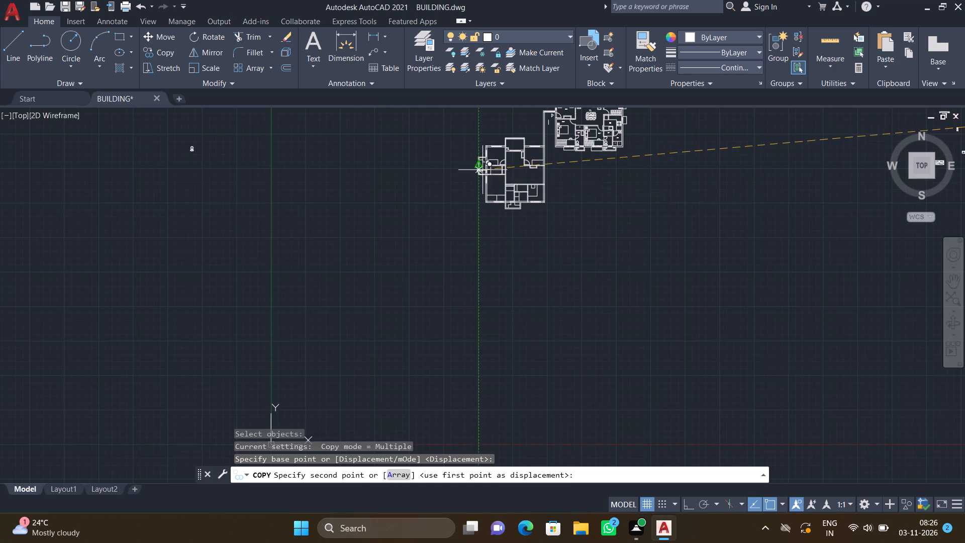
scroll(514, 187, "up", 3)
scroll(470, 140, "up", 3)
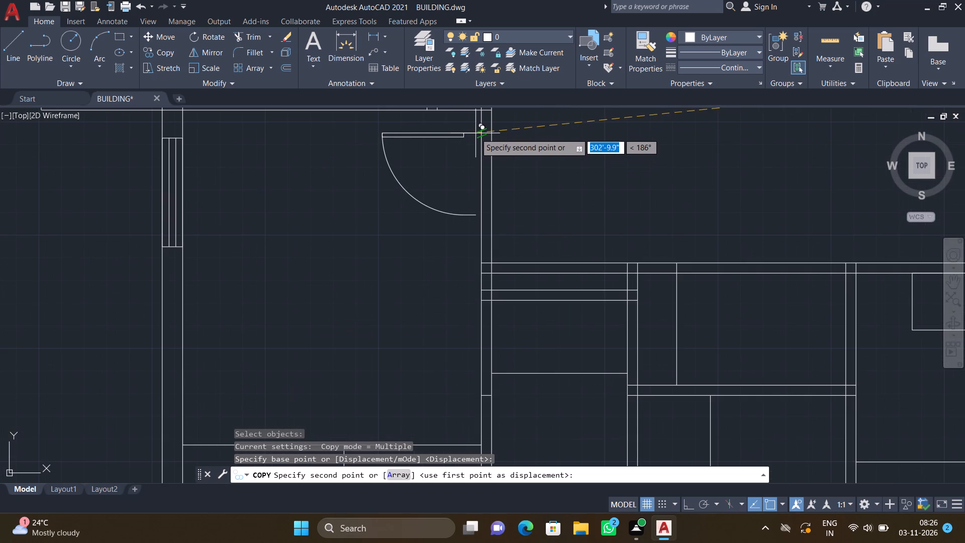
scroll(491, 124, "down", 2)
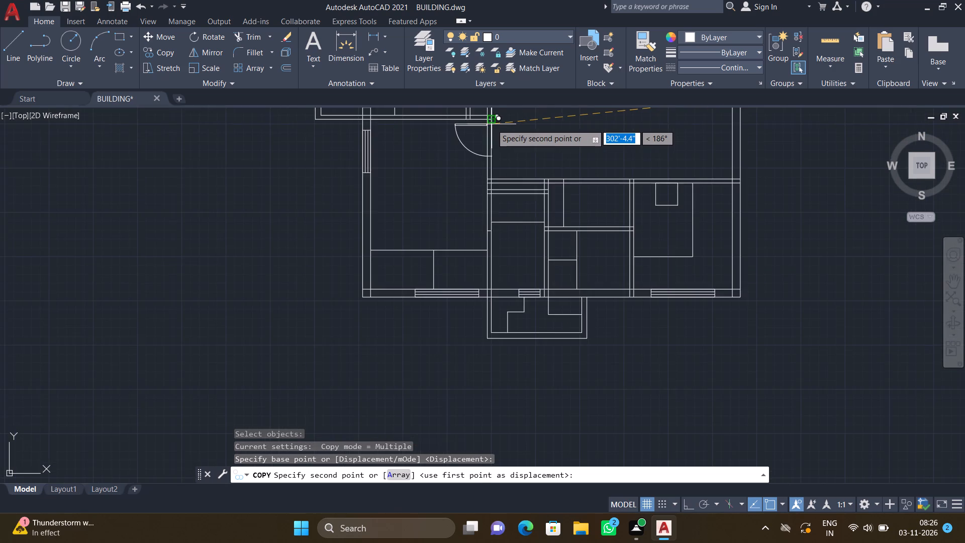
scroll(492, 124, "up", 4)
scroll(478, 127, "down", 2)
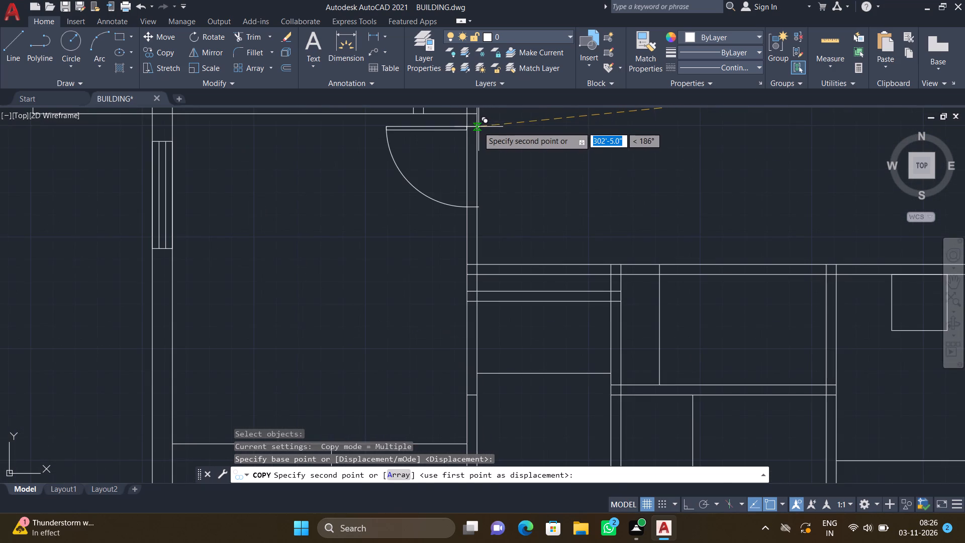
scroll(476, 121, "up", 1)
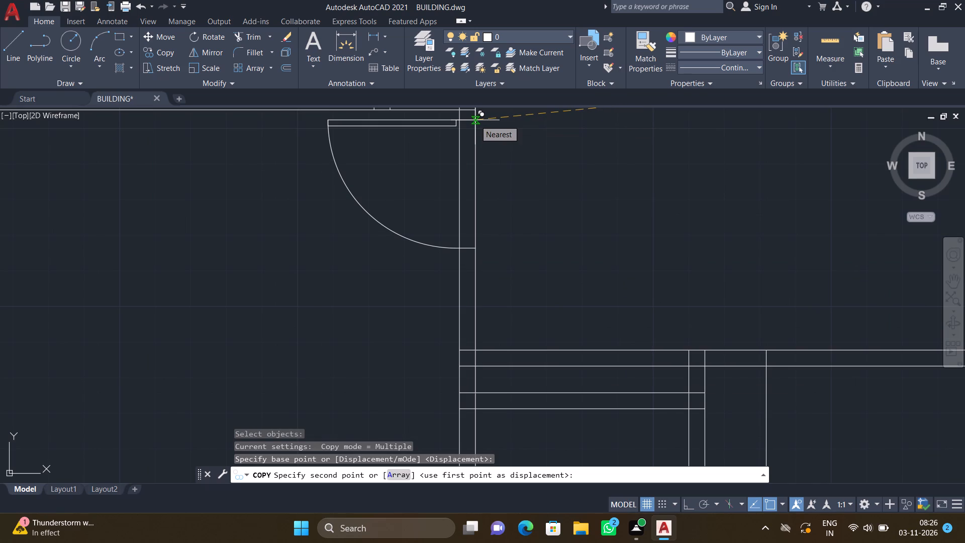
left_click(473, 112)
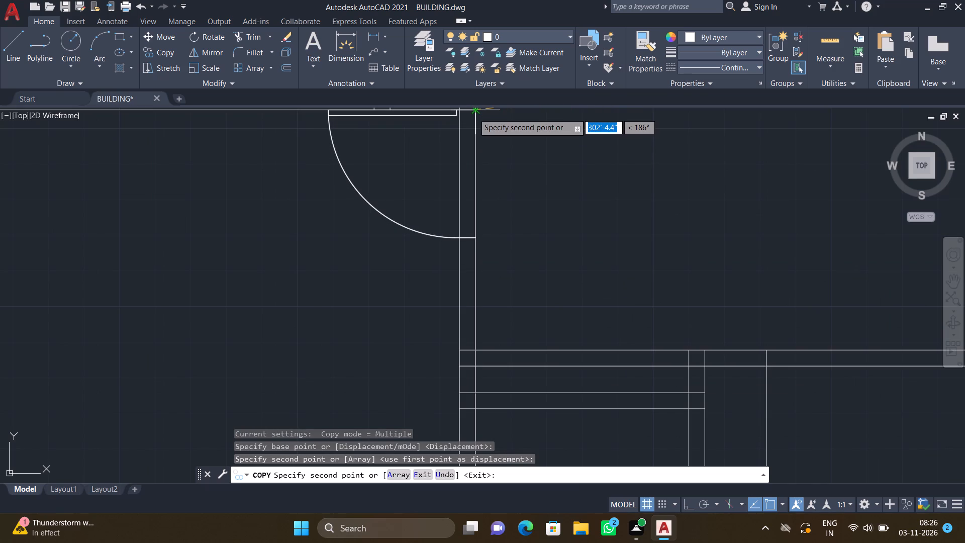
key("Return")
Examine how the southwest room's new door fits against the wall faces and the partition above it.
scroll(476, 120, "down", 3)
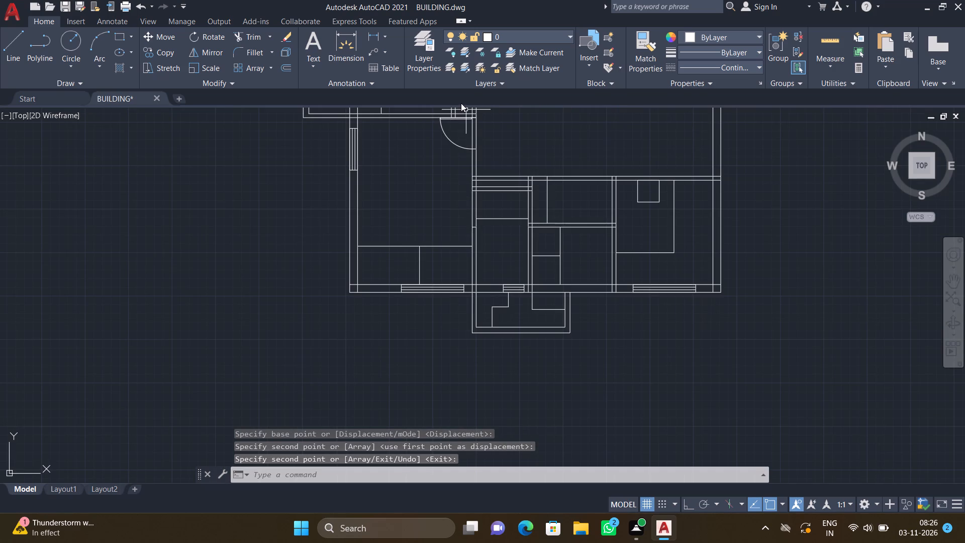
scroll(461, 103, "up", 12)
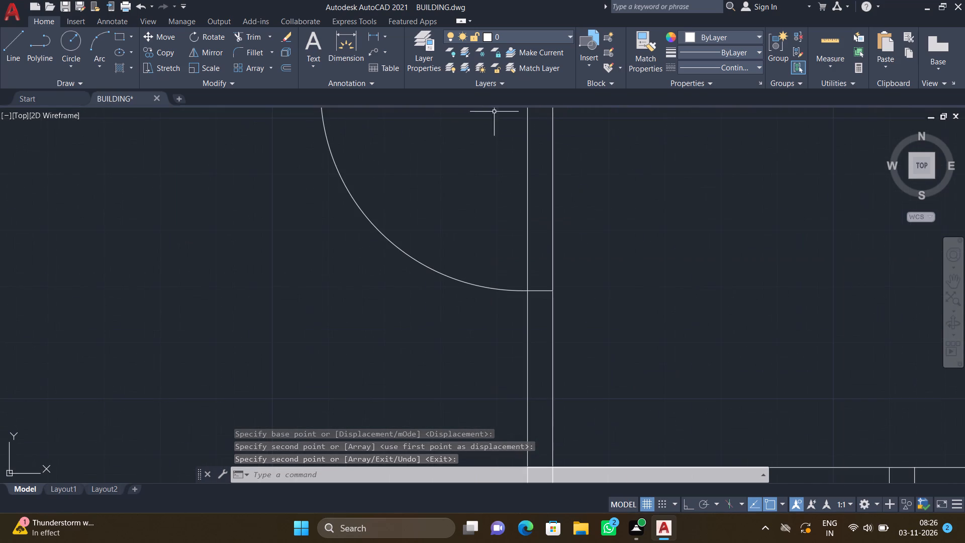
scroll(499, 144, "down", 4)
middle_click_drag(493, 166, 429, 323)
scroll(438, 303, "up", 1)
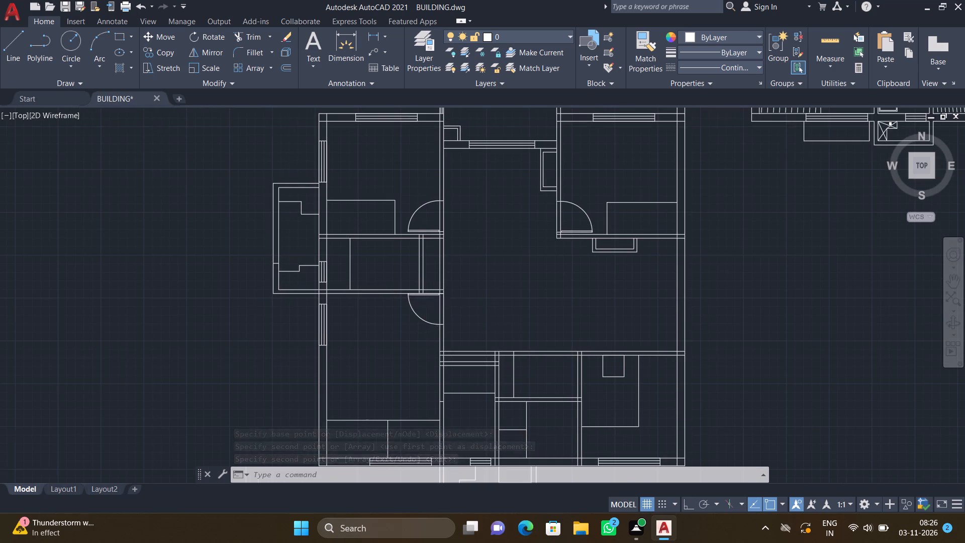
scroll(438, 303, "up", 6)
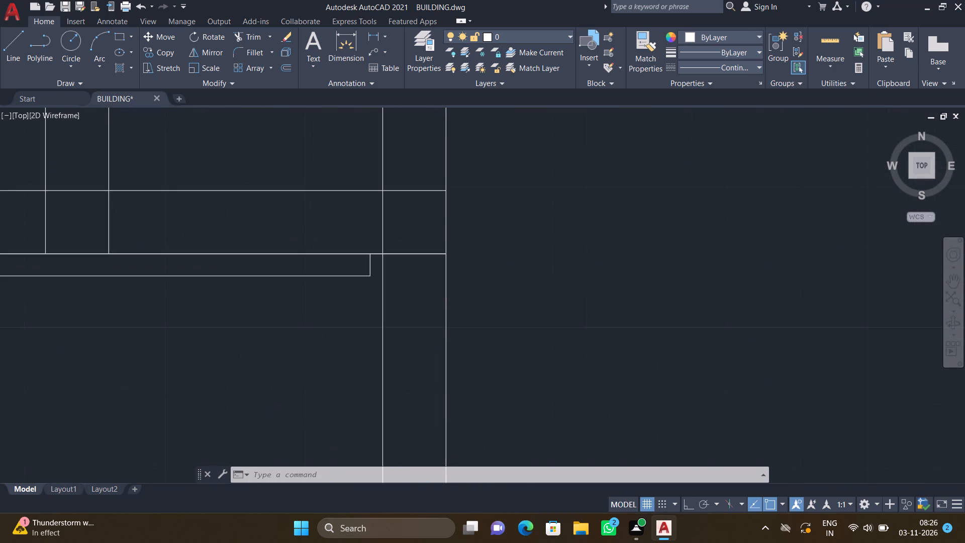
scroll(446, 270, "down", 4)
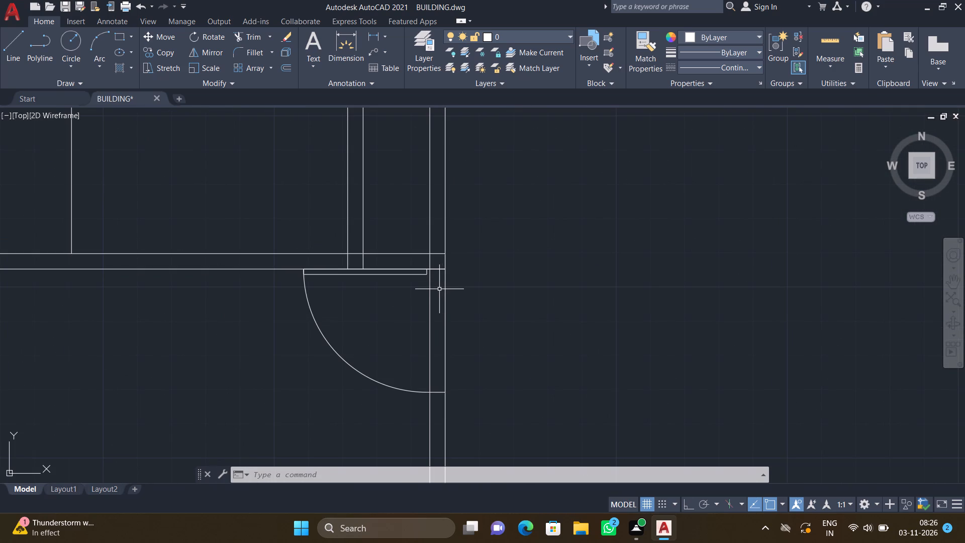
scroll(430, 295, "down", 4)
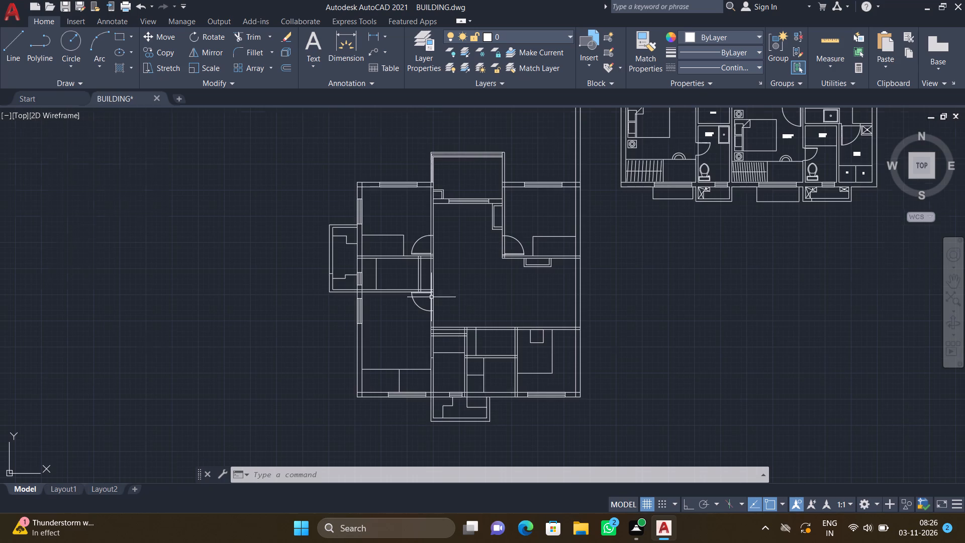
Copy the southeast quarter of the small horizontal loose door symbol by its jamb line onto the narrow south room's west wall, just below the cross line.
scroll(440, 403, "down", 3)
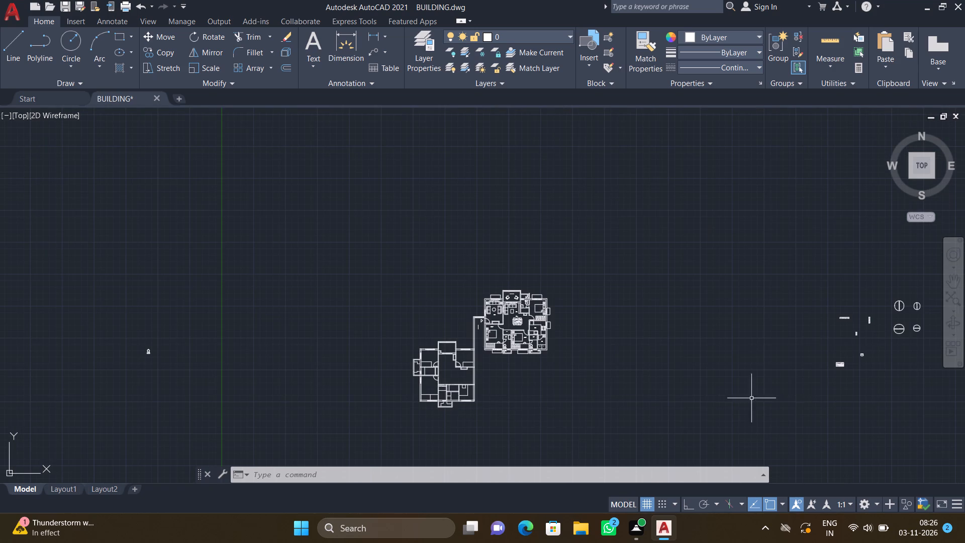
scroll(907, 324, "up", 2)
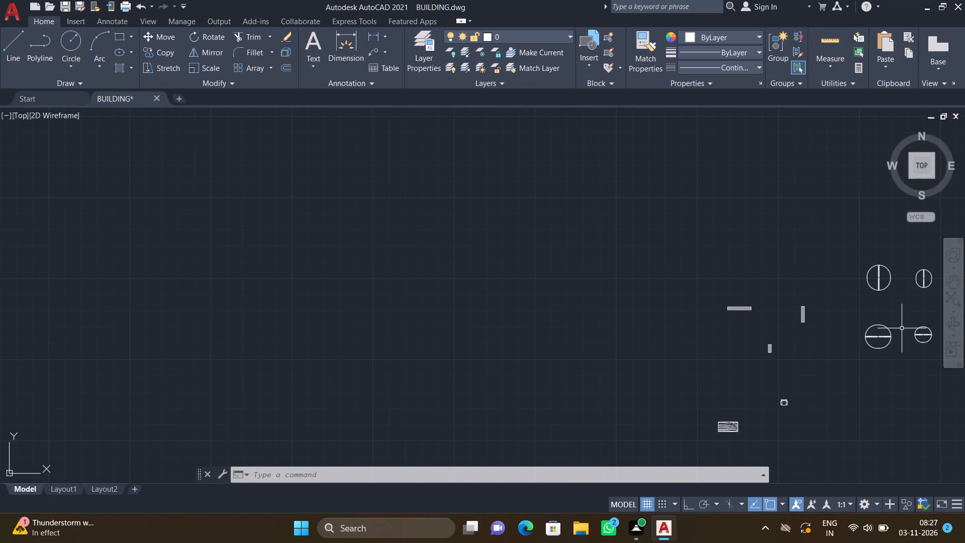
type("co")
key("Return")
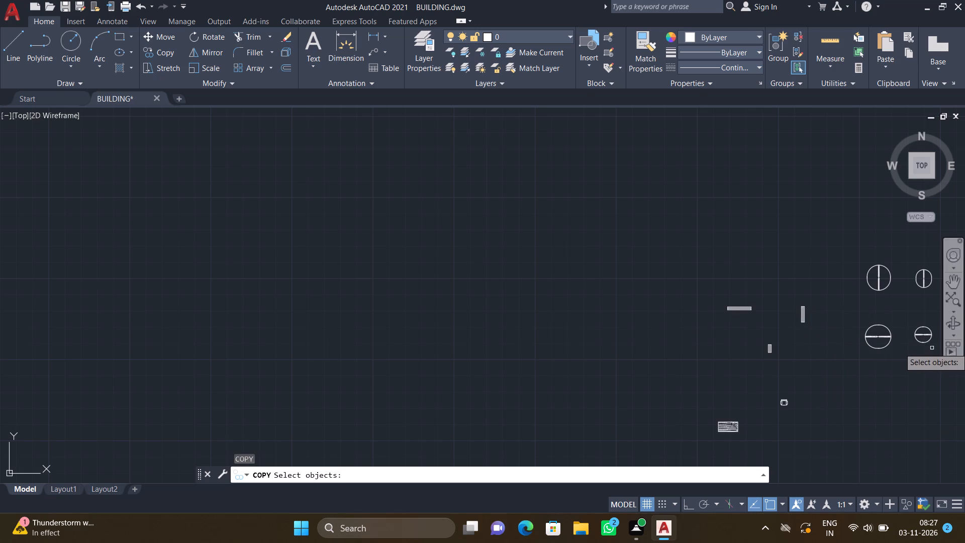
scroll(930, 340, "up", 4)
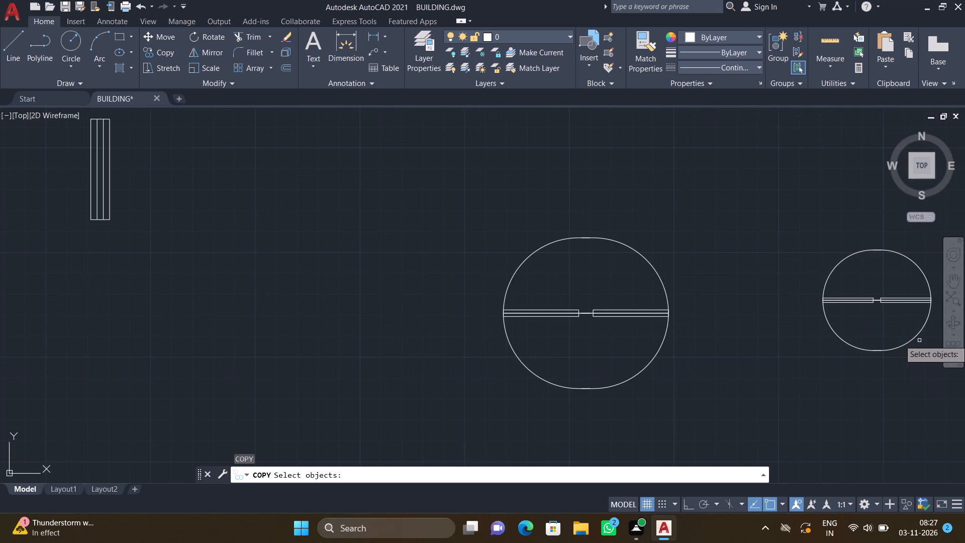
left_click(916, 335)
key("Return")
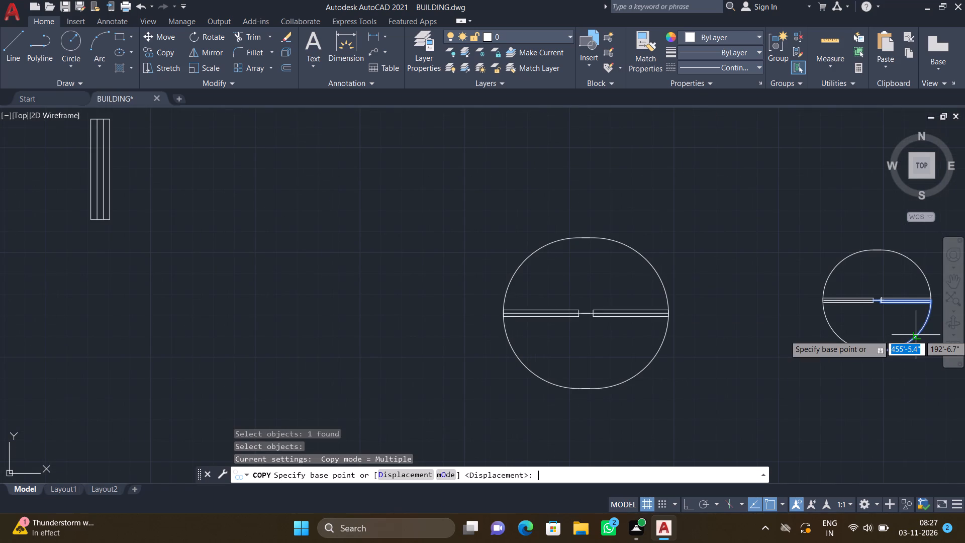
scroll(893, 306, "up", 2)
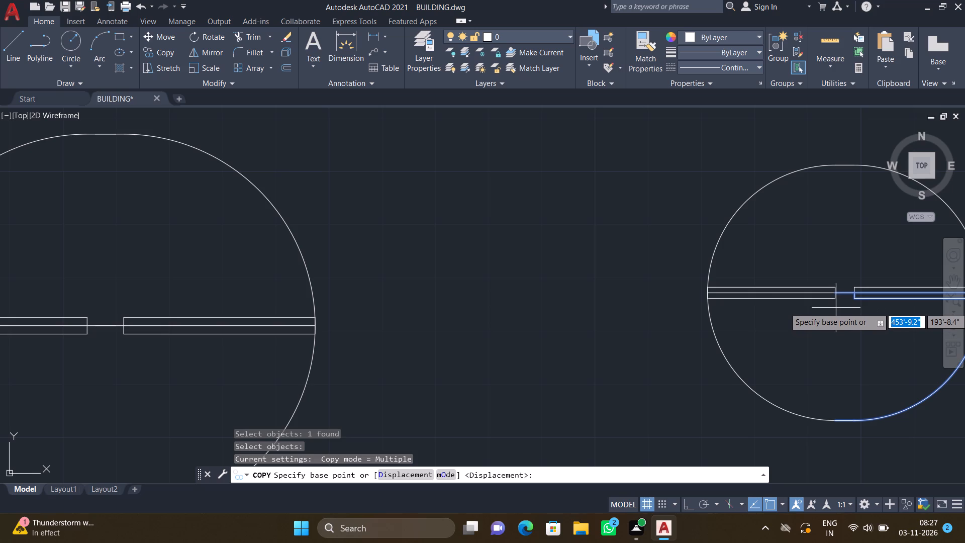
left_click(842, 294)
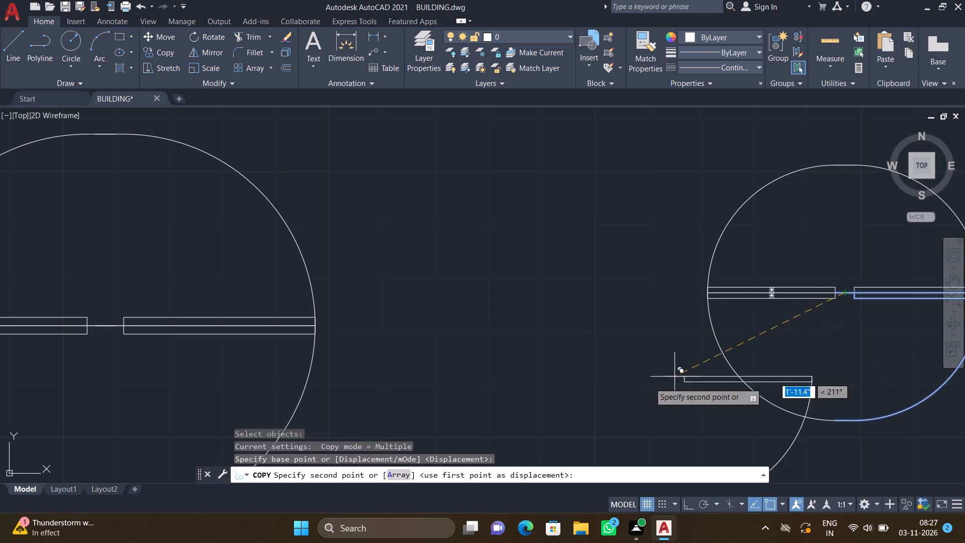
scroll(583, 381, "down", 6)
scroll(530, 382, "down", 5)
scroll(453, 396, "down", 1)
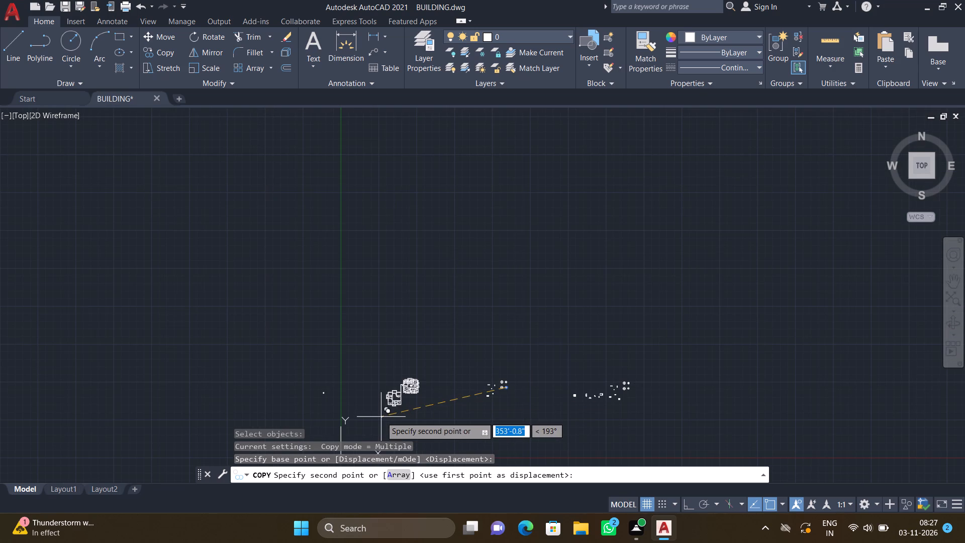
scroll(399, 404, "up", 4)
scroll(342, 428, "up", 1)
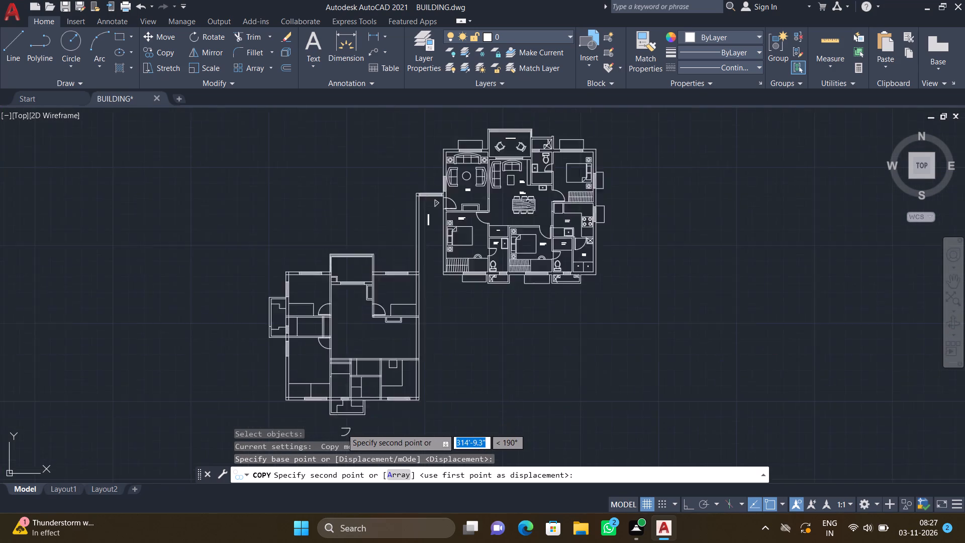
scroll(342, 428, "up", 1)
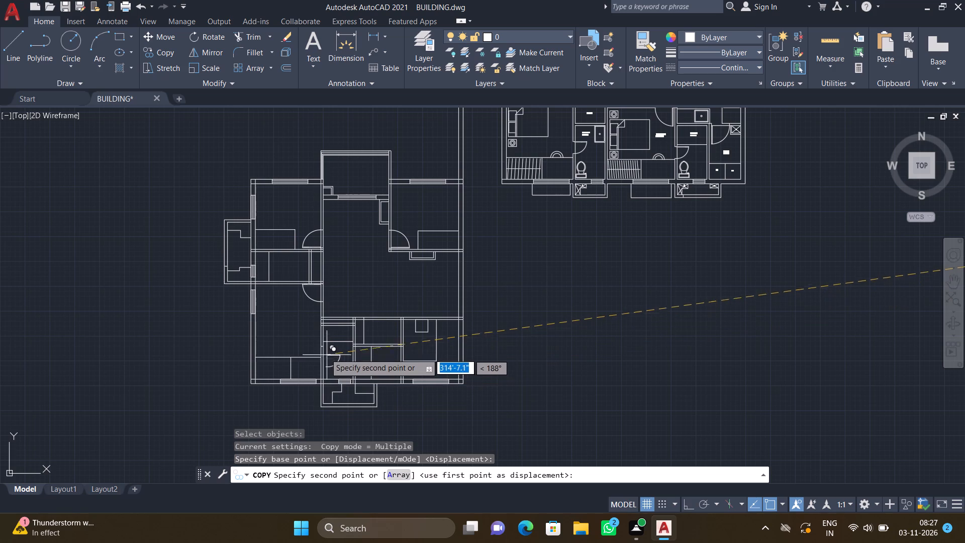
scroll(322, 344, "up", 3)
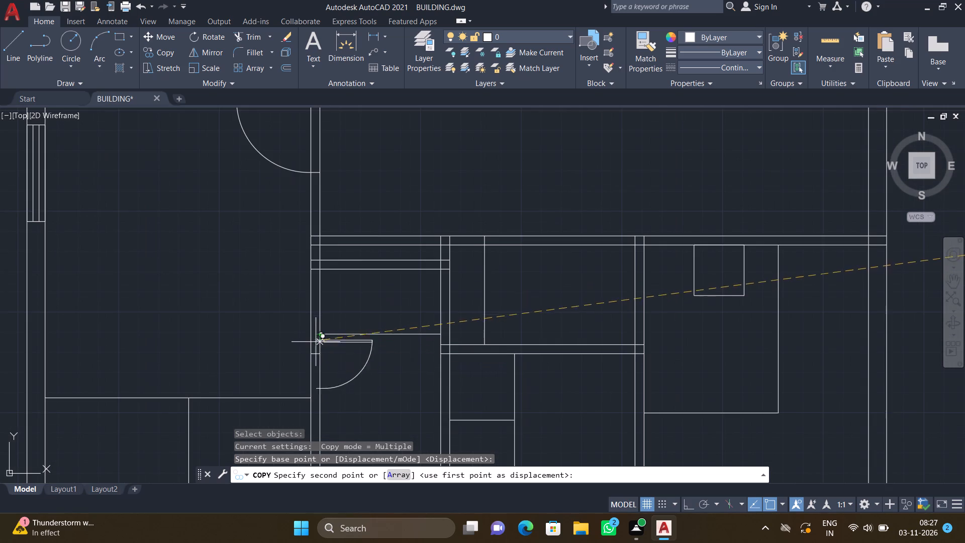
scroll(314, 351, "up", 3)
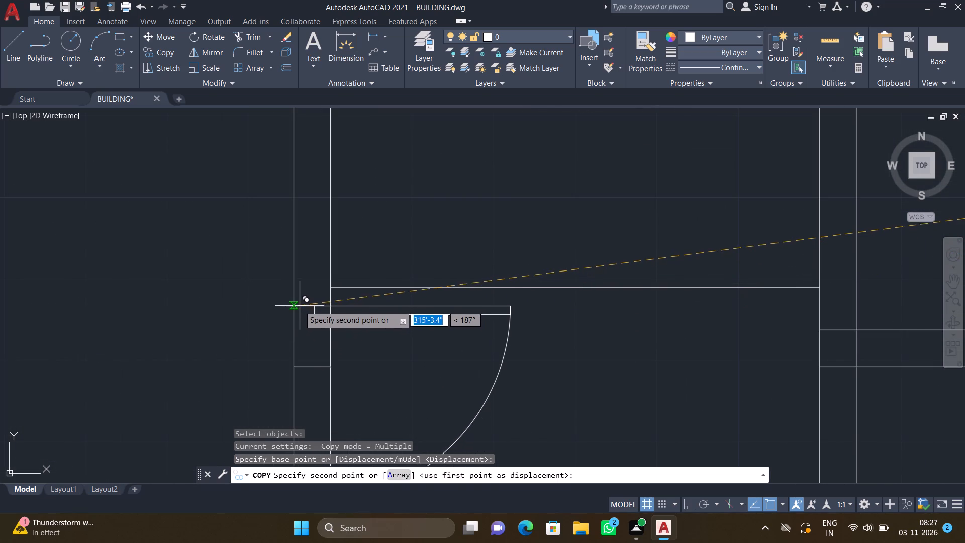
scroll(296, 300, "up", 1)
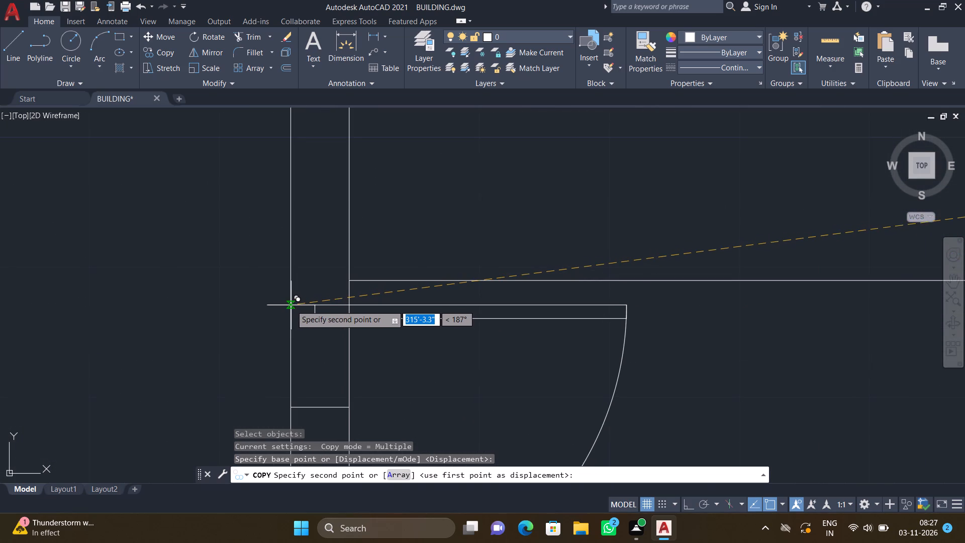
left_click(291, 304)
key("Return")
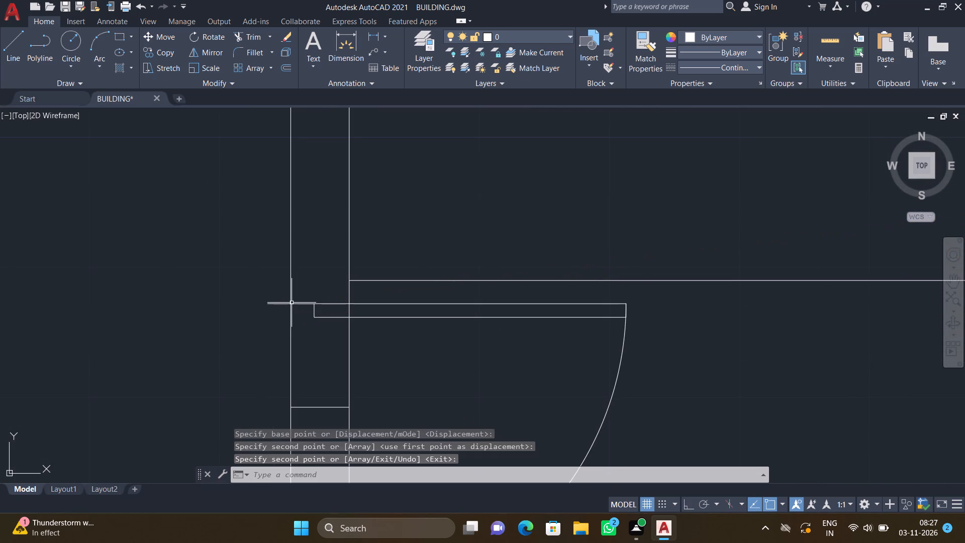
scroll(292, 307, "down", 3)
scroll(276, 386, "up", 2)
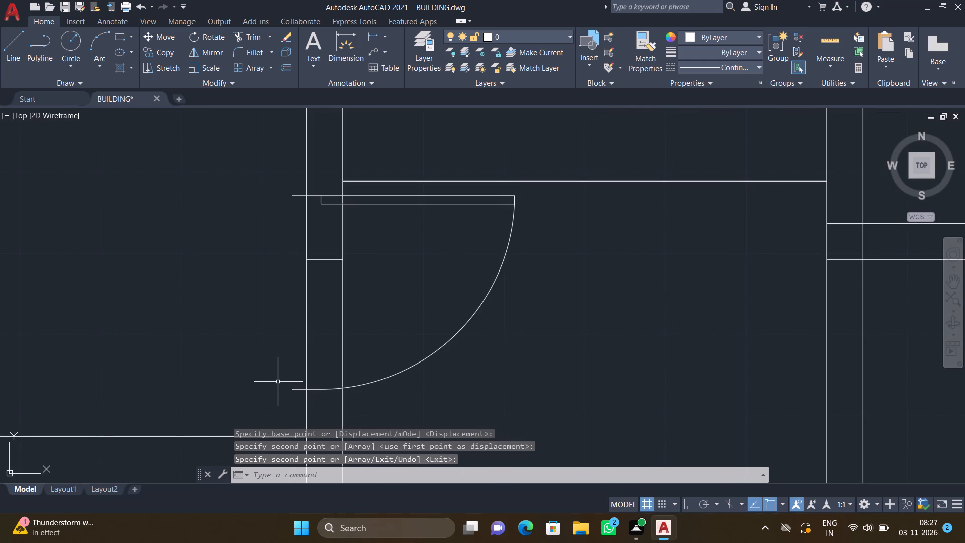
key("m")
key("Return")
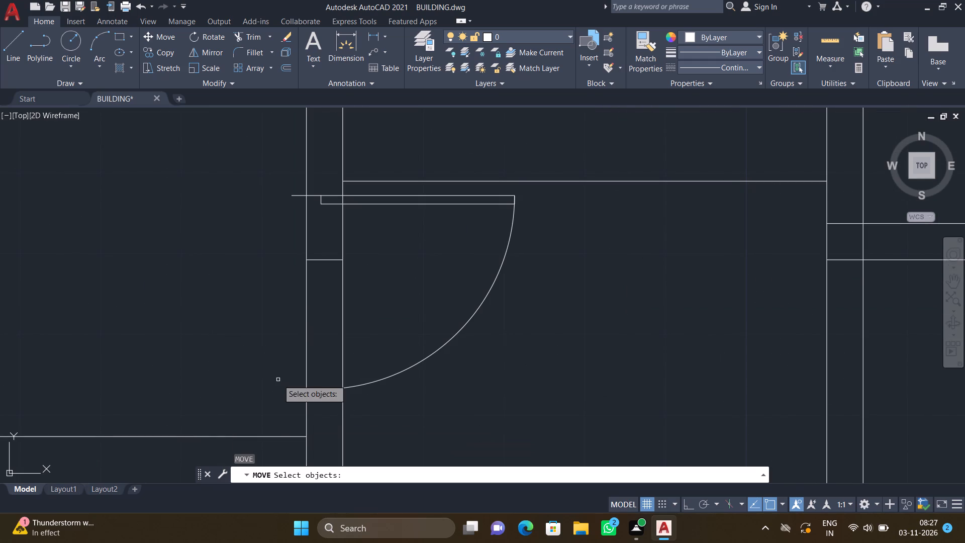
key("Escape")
Extend the horizontal line just above the narrow south room's new door across the wall to its west face.
type("ex")
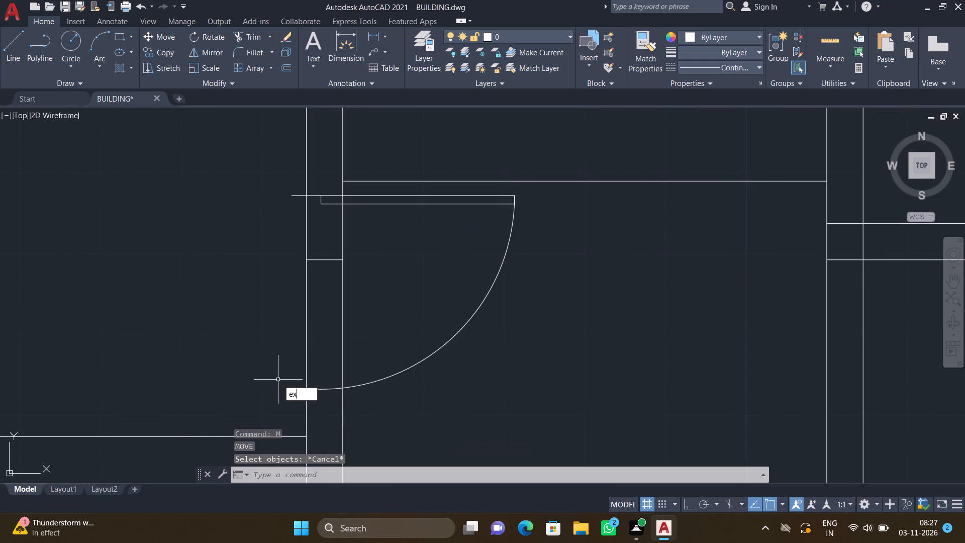
key("Return")
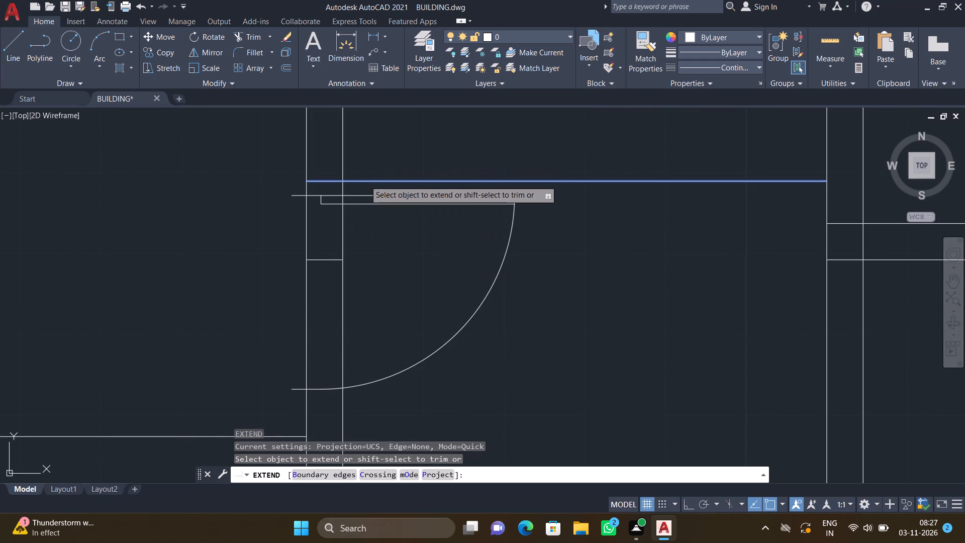
left_click(365, 180)
key("Return")
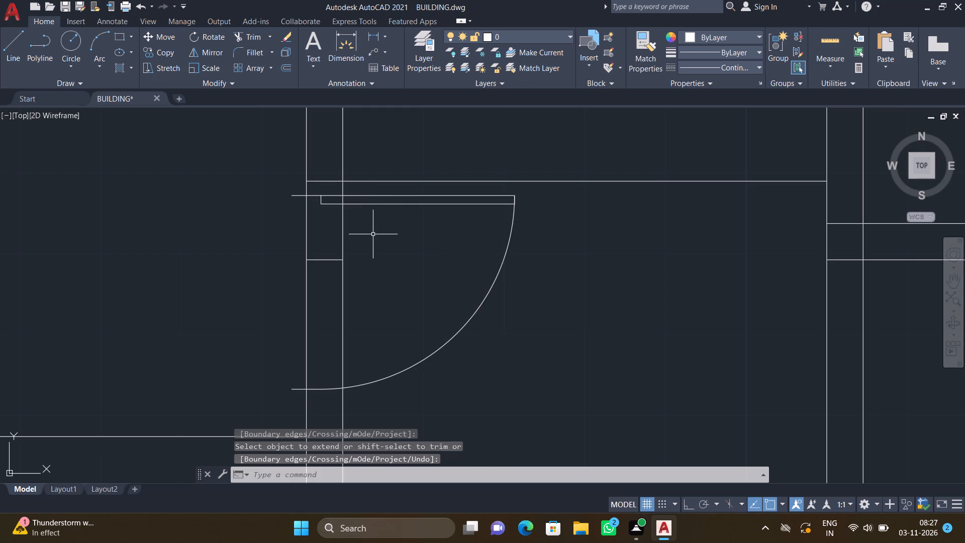
Move the narrow south room's new door about 1.8 inches east so its jamb end meets the wall's west face.
key("m")
key("Return")
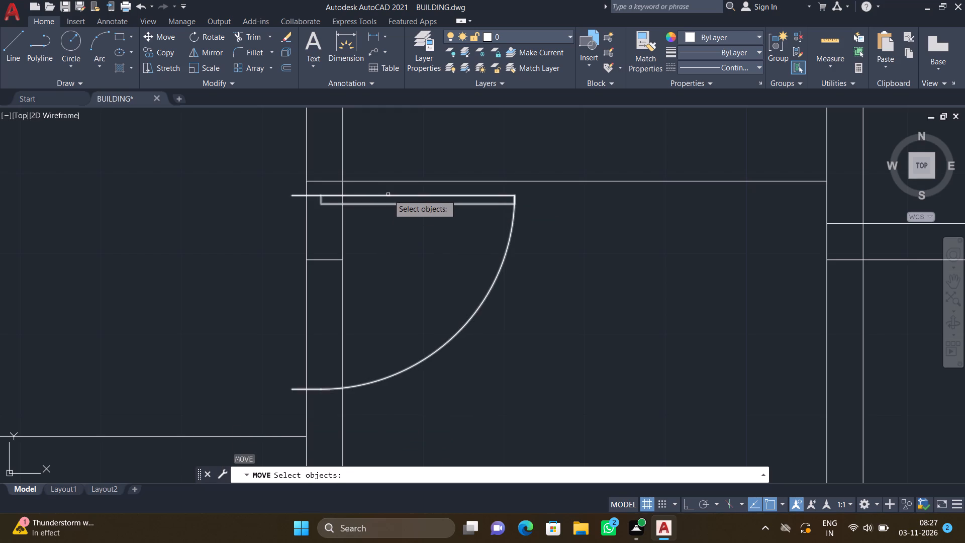
left_click(388, 195)
key("Return")
scroll(290, 207, "up", 2)
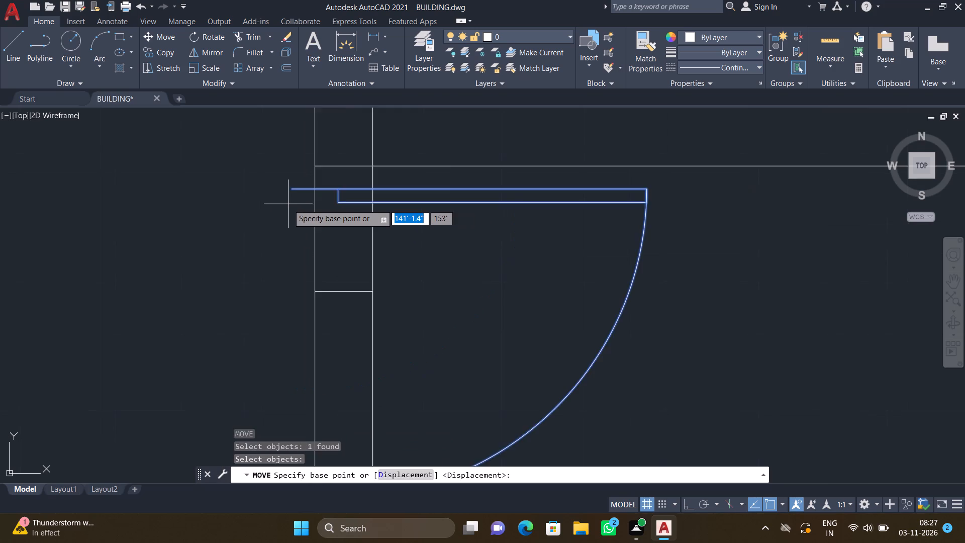
left_click(296, 182)
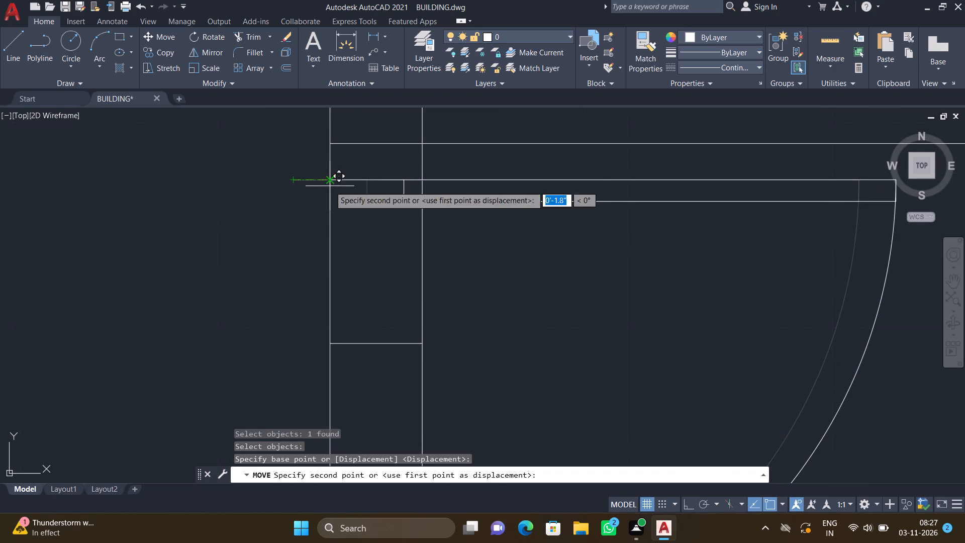
left_click(330, 186)
scroll(333, 215, "down", 4)
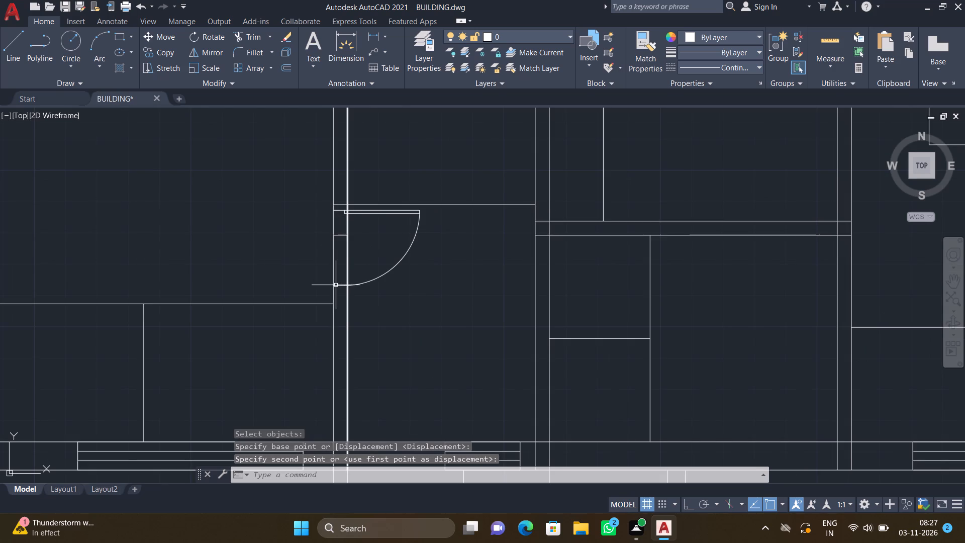
Copy the southwest quarter of the small horizontal loose door symbol by its jamb line's midpoint to the southeast room's west wall, where the cross partition's lower line ends.
scroll(397, 312, "down", 3)
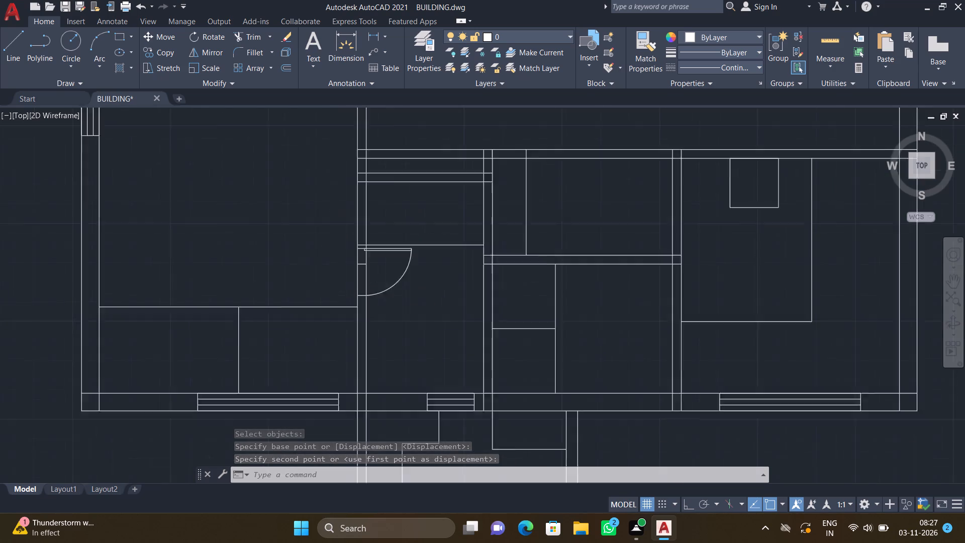
scroll(397, 312, "down", 1)
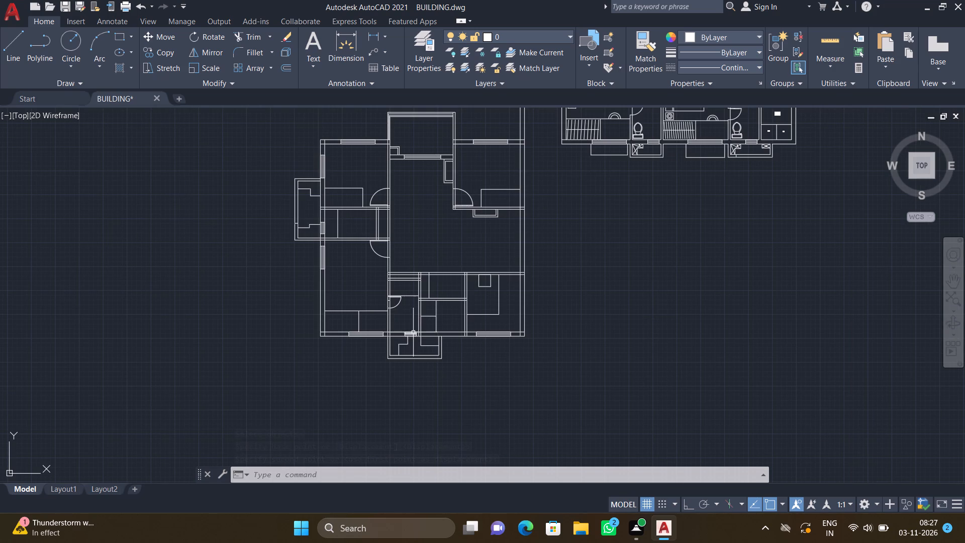
scroll(411, 331, "down", 4)
scroll(504, 311, "down", 1)
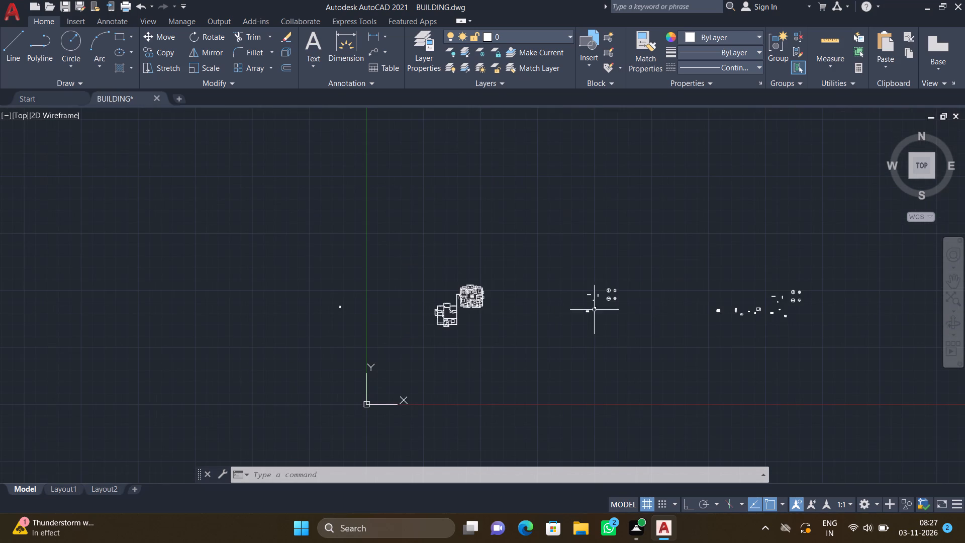
scroll(640, 307, "up", 4)
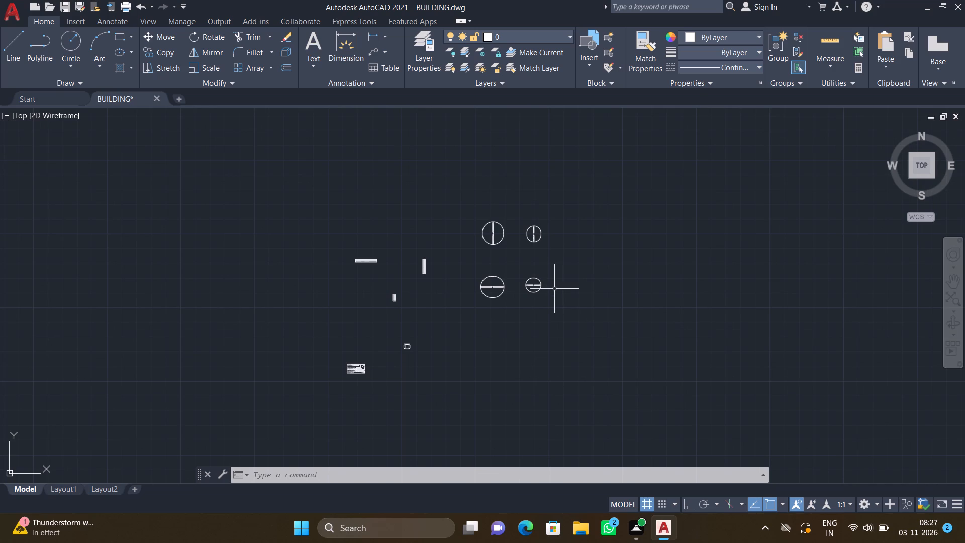
type("co")
key("Return")
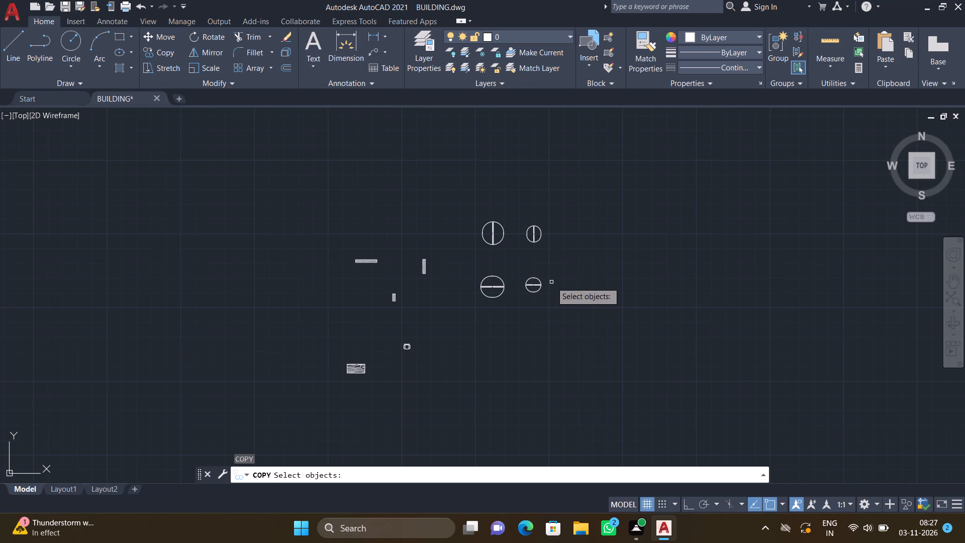
scroll(525, 290, "up", 2)
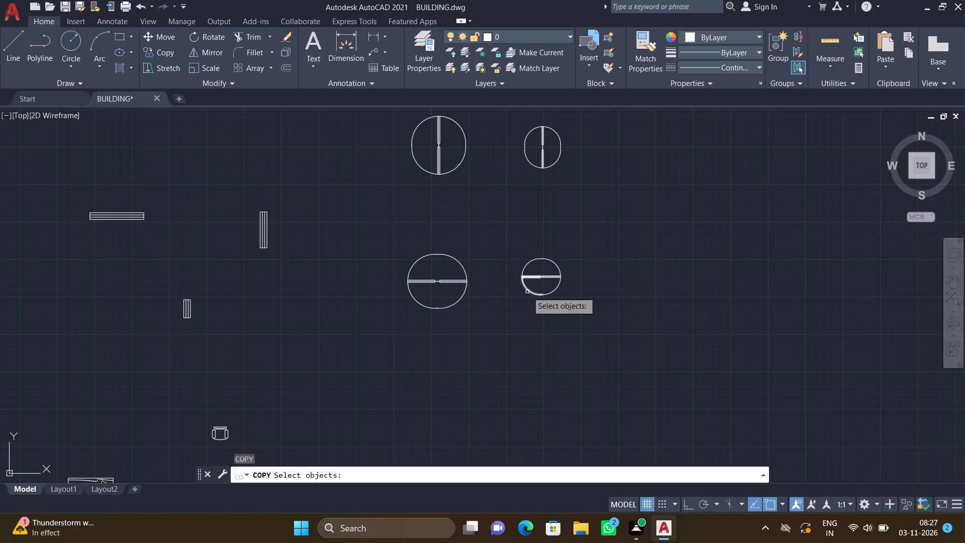
left_click(527, 290)
key("Return")
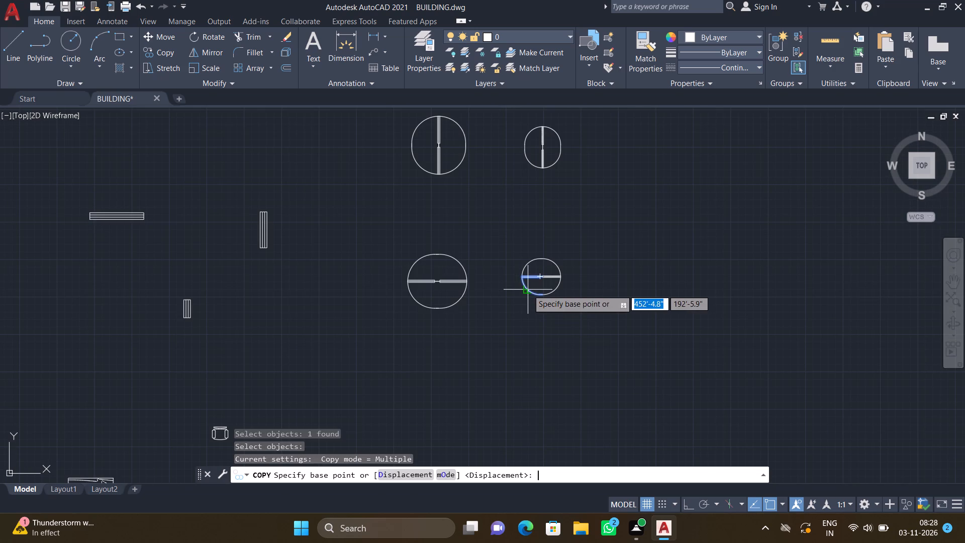
scroll(531, 286, "up", 4)
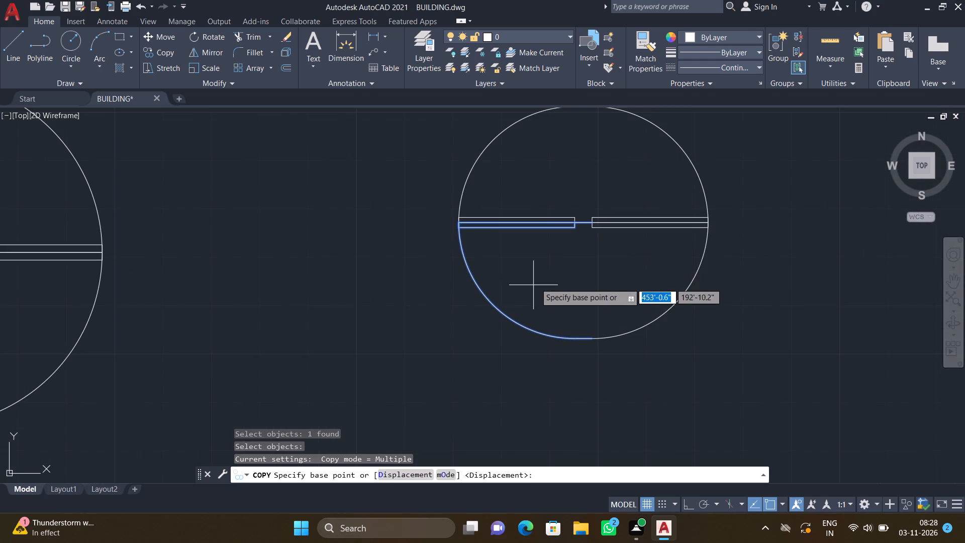
left_click(584, 221)
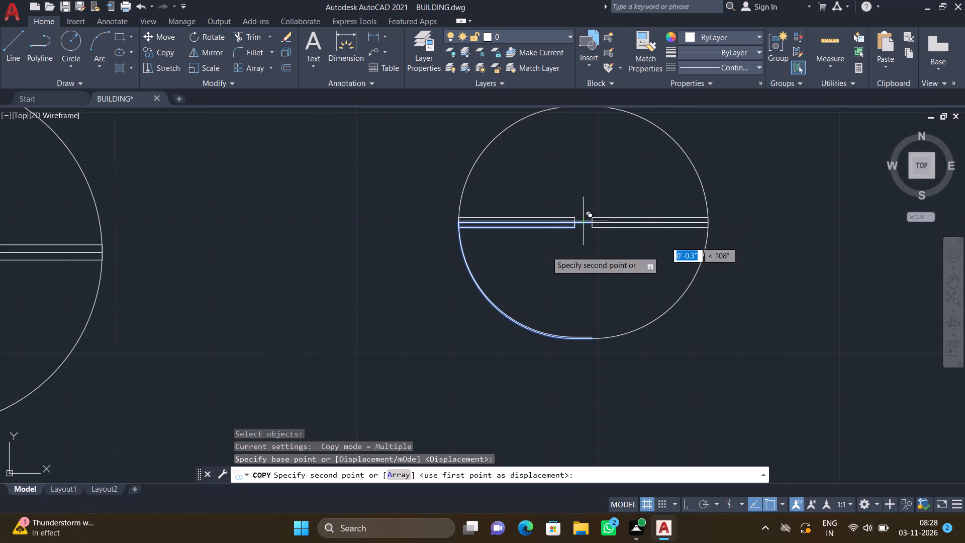
scroll(462, 300, "down", 6)
scroll(385, 338, "down", 7)
scroll(297, 365, "up", 2)
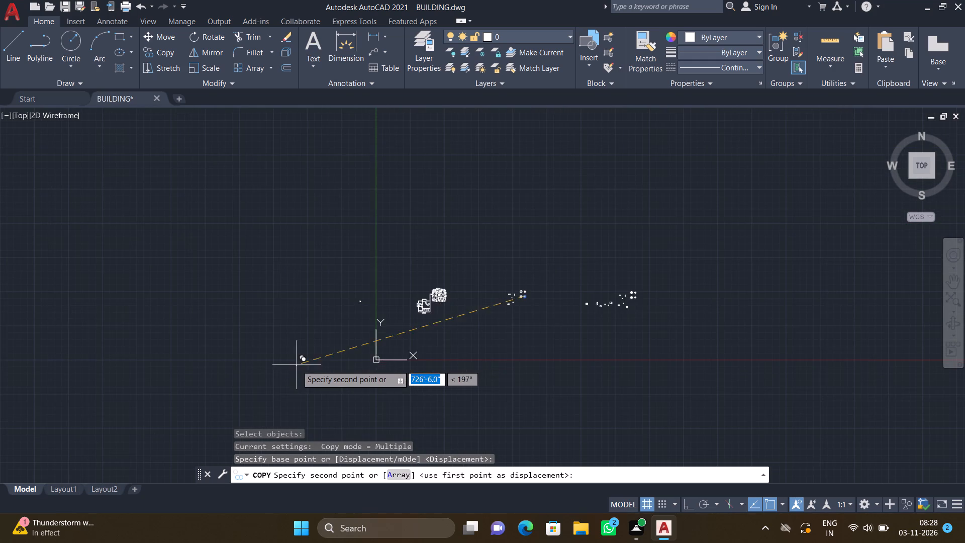
scroll(422, 296, "up", 3)
scroll(430, 363, "up", 3)
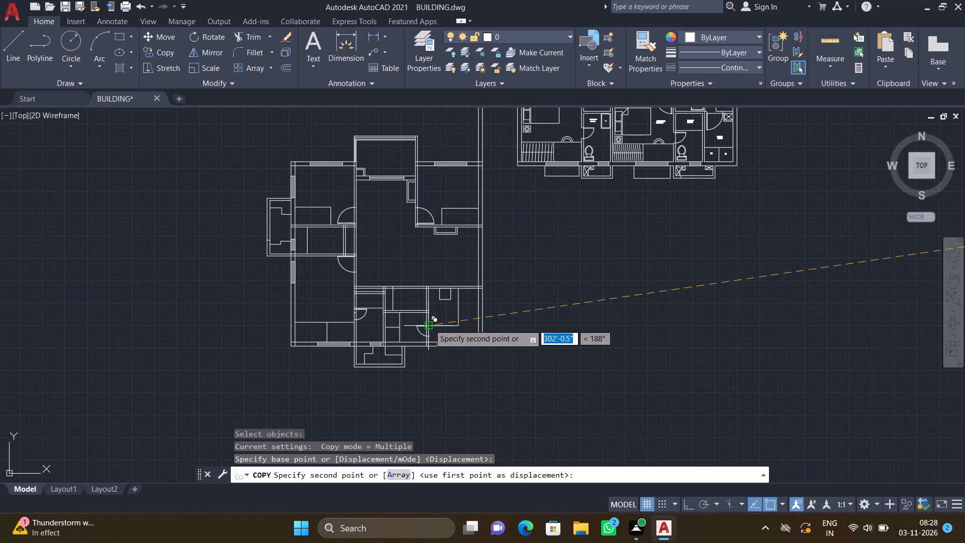
scroll(428, 324, "up", 2)
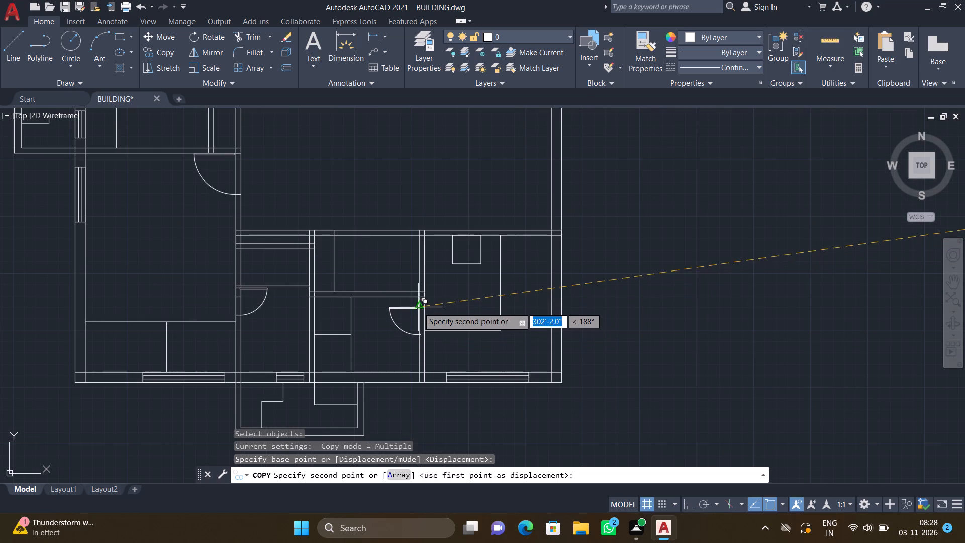
scroll(418, 307, "up", 3)
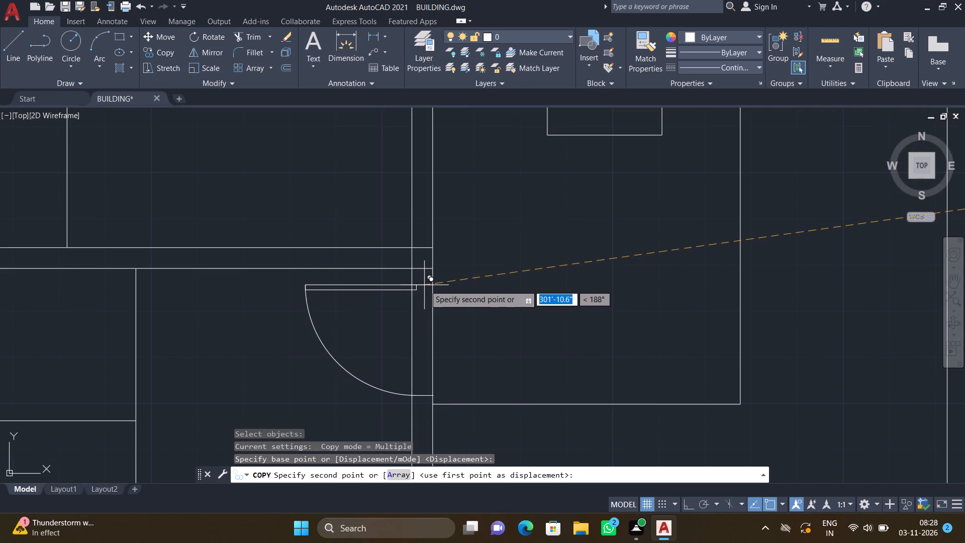
scroll(436, 273, "up", 2)
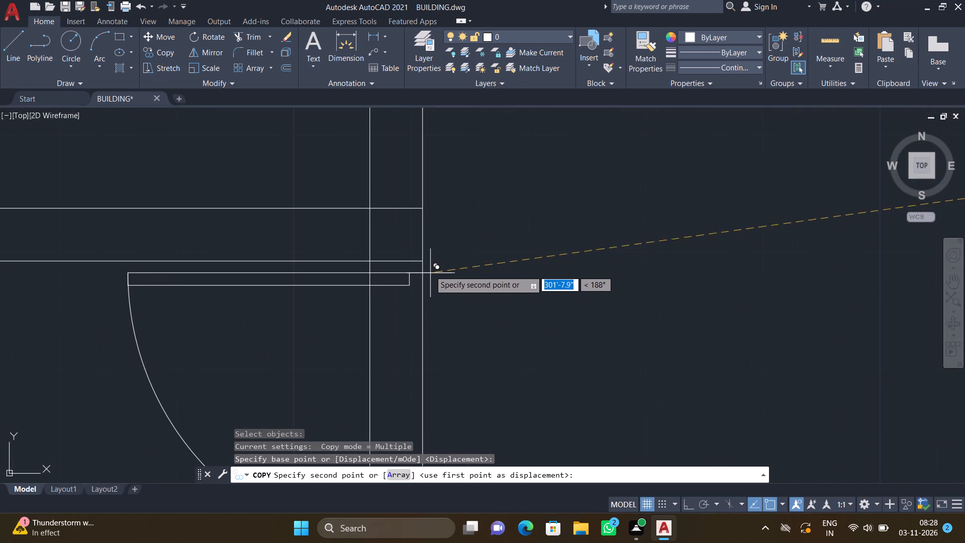
left_click(423, 260)
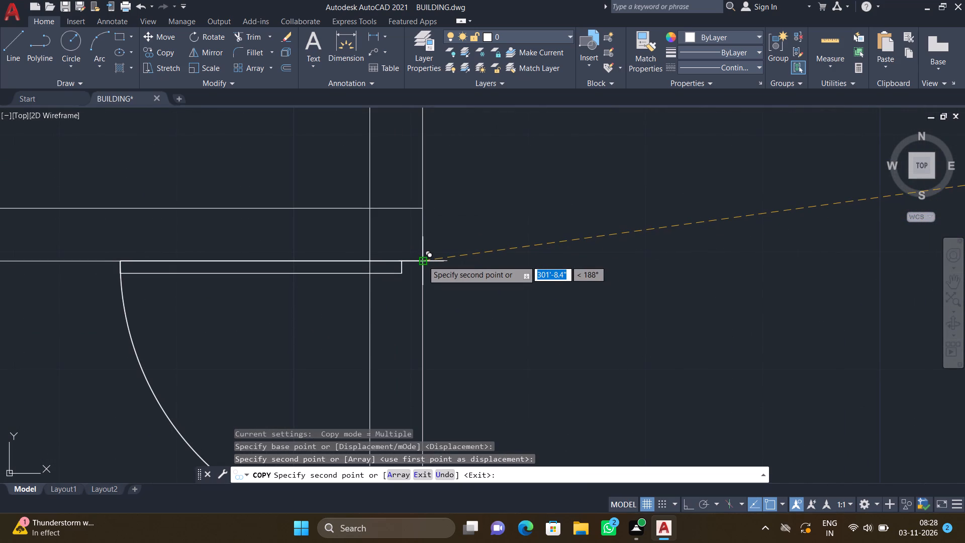
key("Return")
Move that new door about 1.8 inches west so its jamb end meets the wall's east face.
scroll(430, 272, "down", 3)
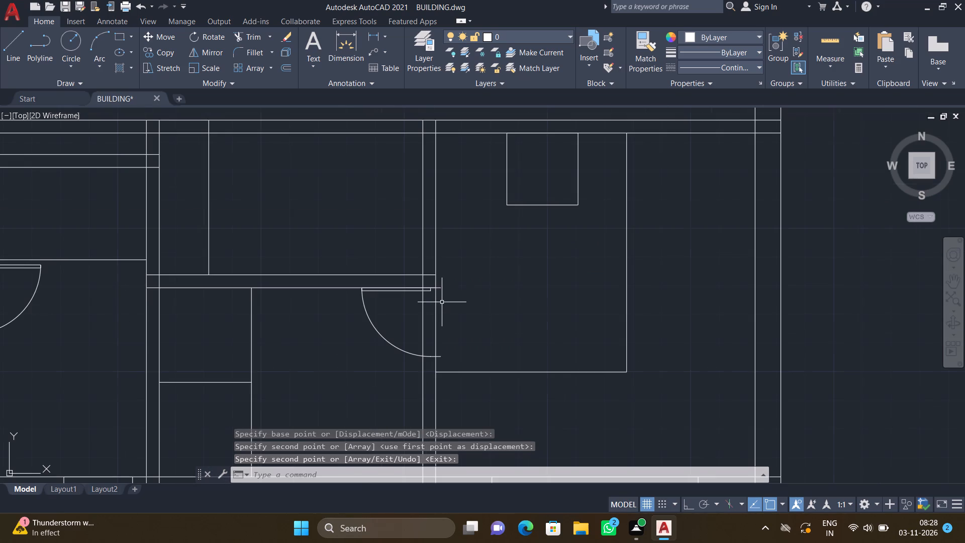
key("m")
key("Return")
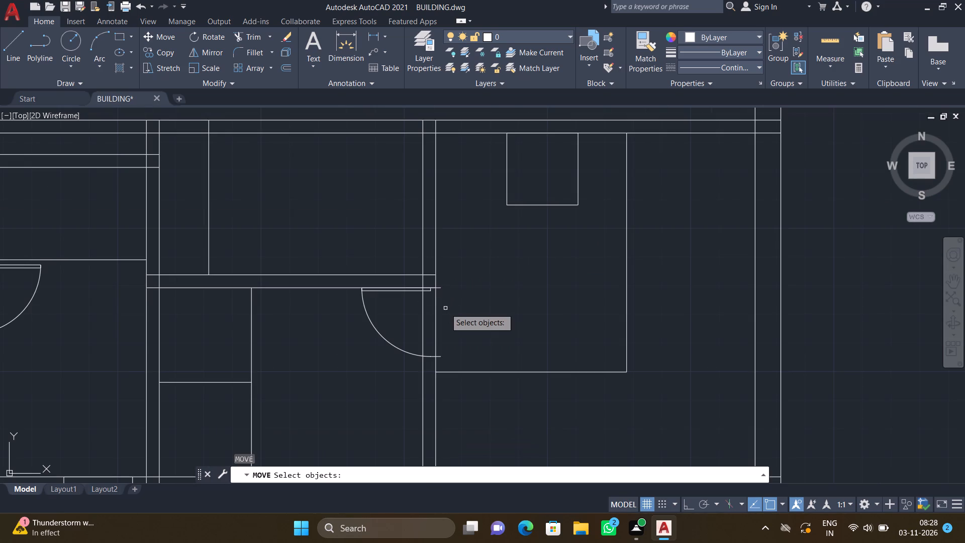
left_click(393, 344)
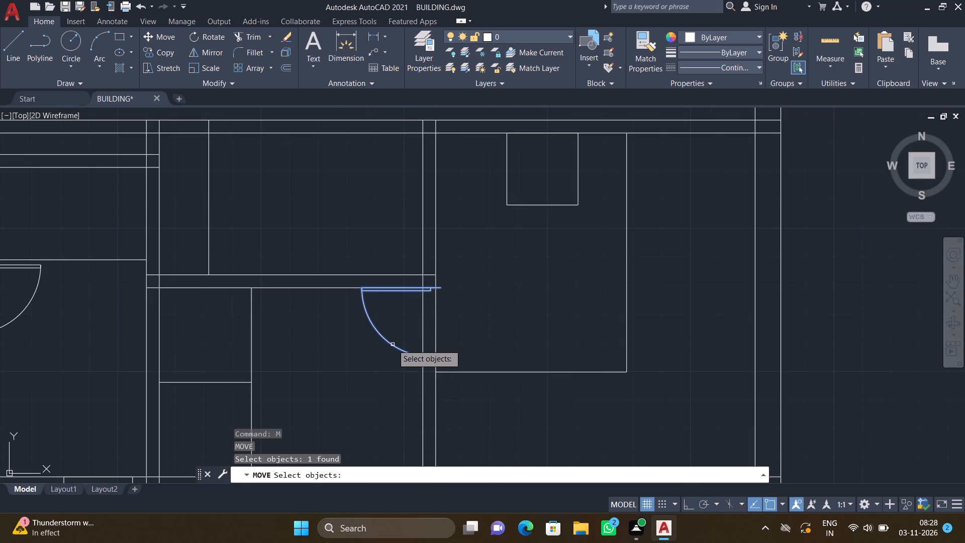
key("Return")
scroll(445, 292, "up", 2)
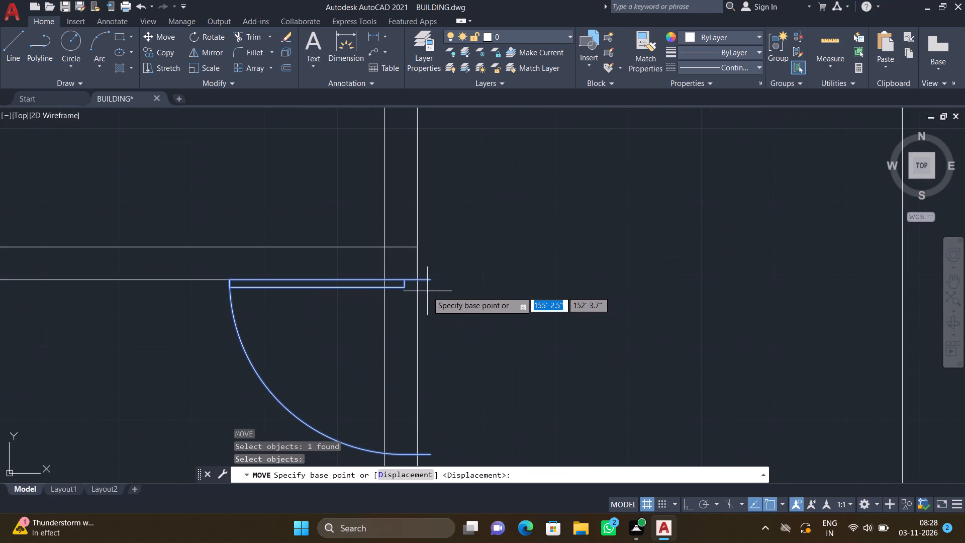
left_click(427, 279)
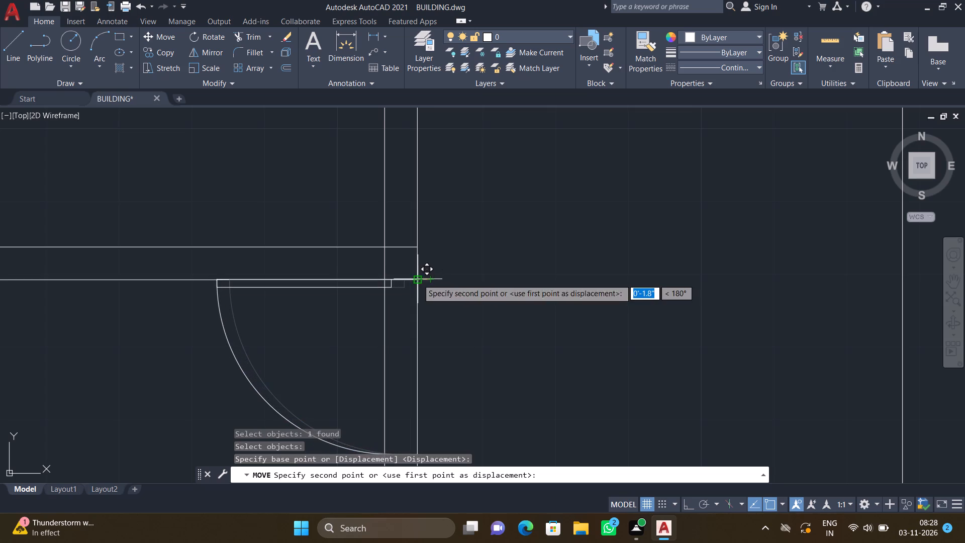
left_click(418, 279)
Copy the southwest quarter of the large horizontal loose door symbol by its jamb end to the hall's east wall outer face, just south of the northeast room.
scroll(435, 305, "down", 4)
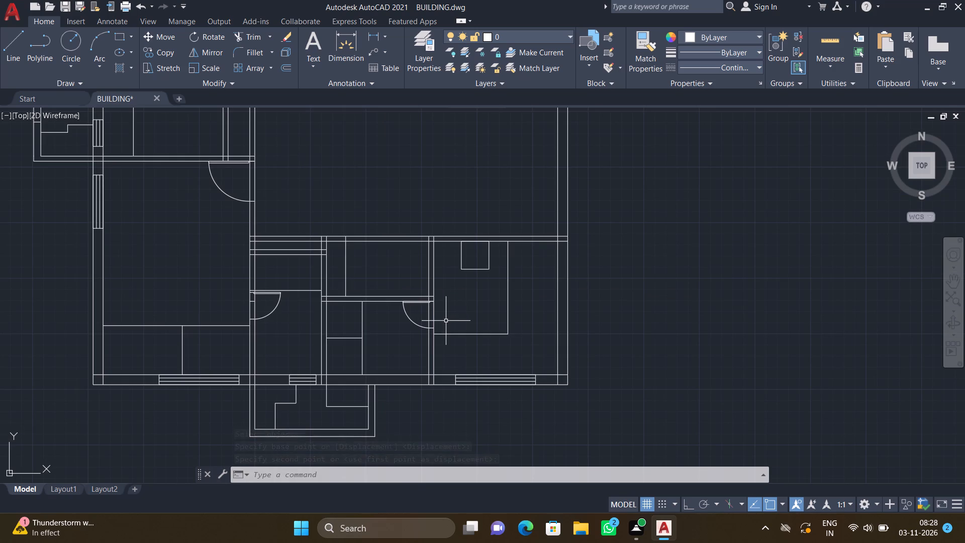
scroll(445, 321, "down", 3)
scroll(568, 286, "down", 3)
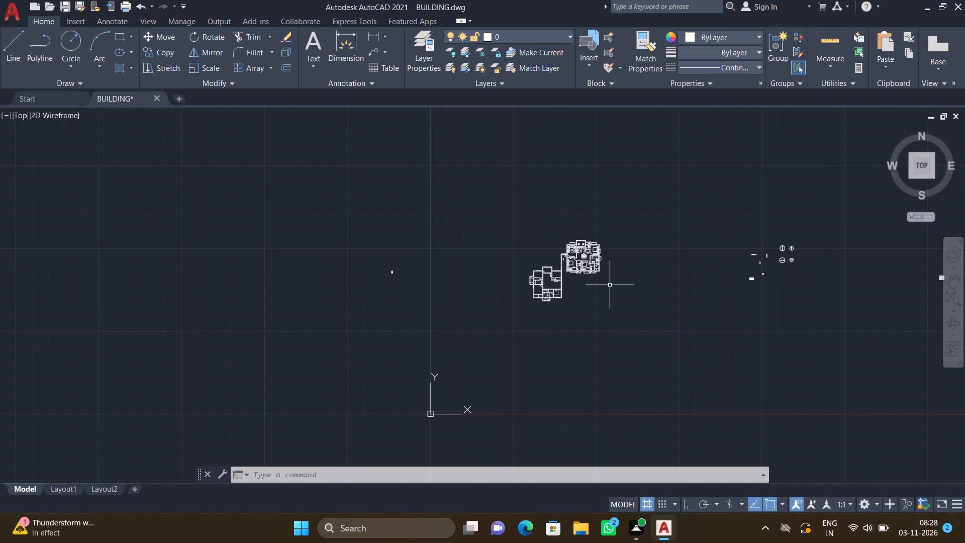
scroll(793, 258, "up", 2)
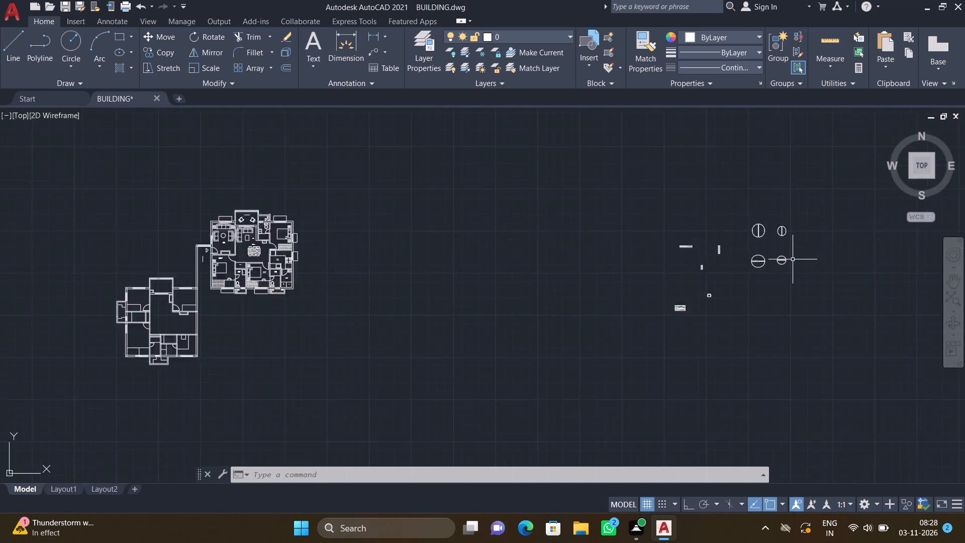
scroll(792, 259, "up", 1)
scroll(728, 249, "up", 2)
type("co")
key("Return")
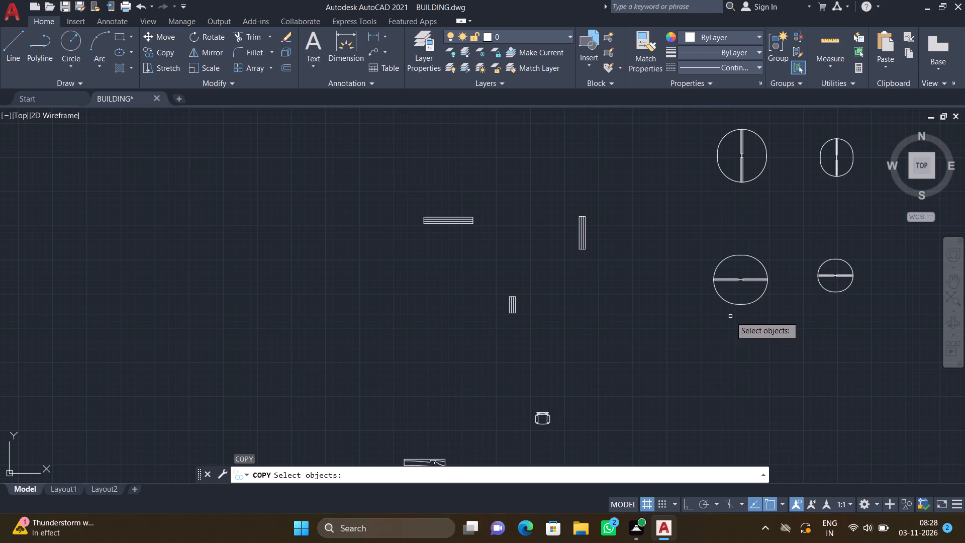
scroll(730, 316, "up", 1)
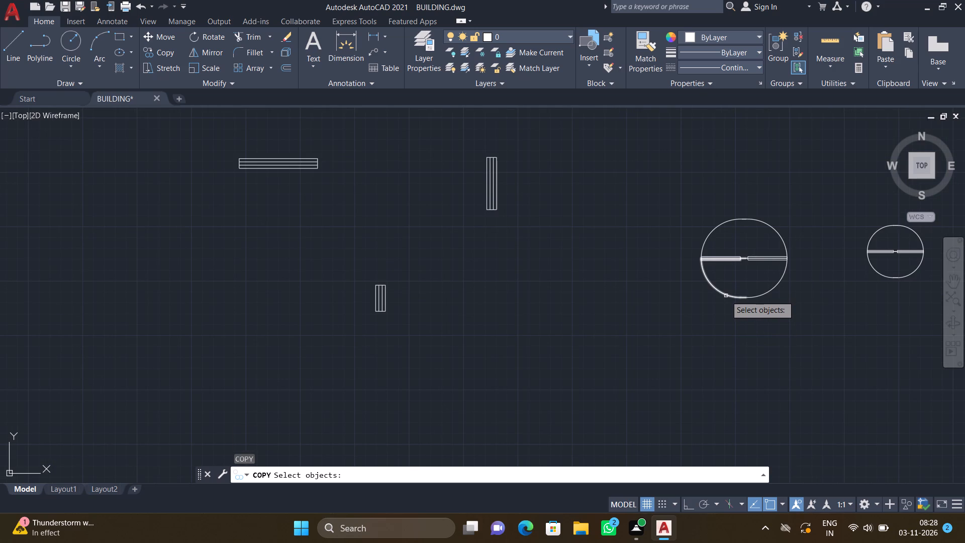
left_click(726, 296)
key("Return")
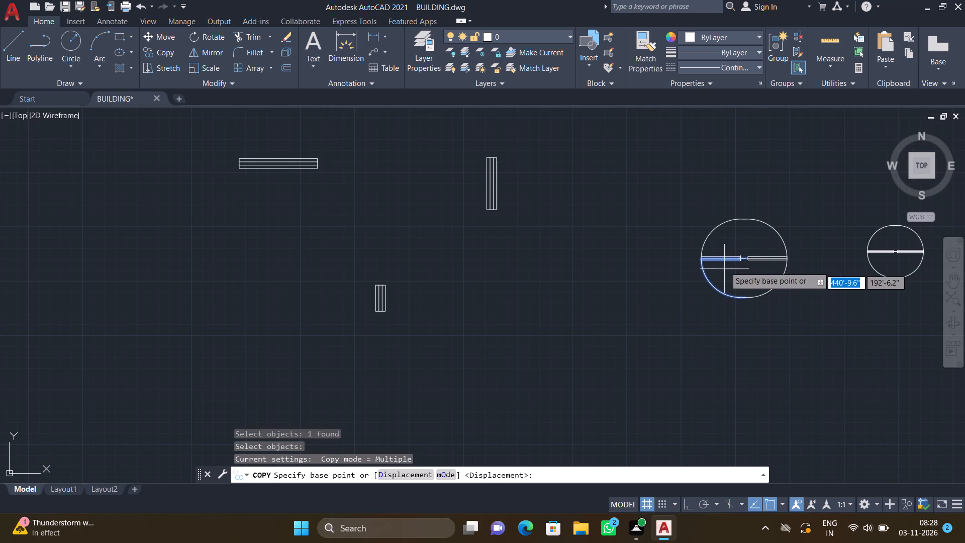
scroll(742, 262, "up", 2)
left_click(748, 255)
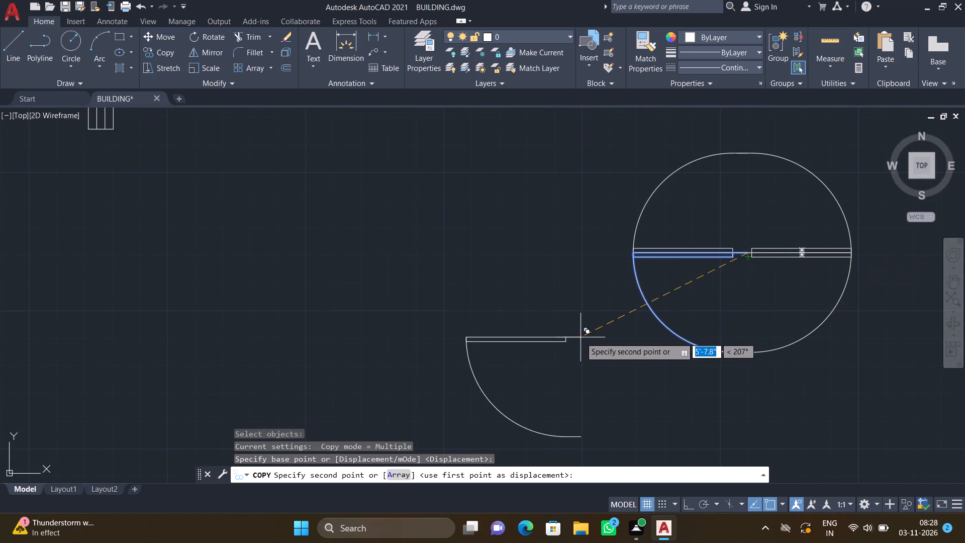
scroll(580, 338, "down", 5)
scroll(455, 365, "down", 5)
scroll(377, 387, "up", 4)
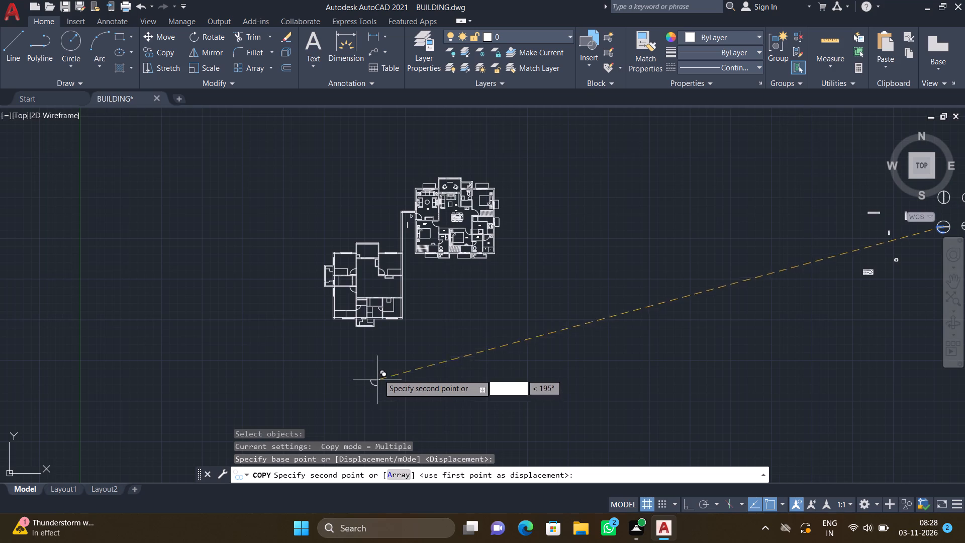
scroll(395, 284, "up", 3)
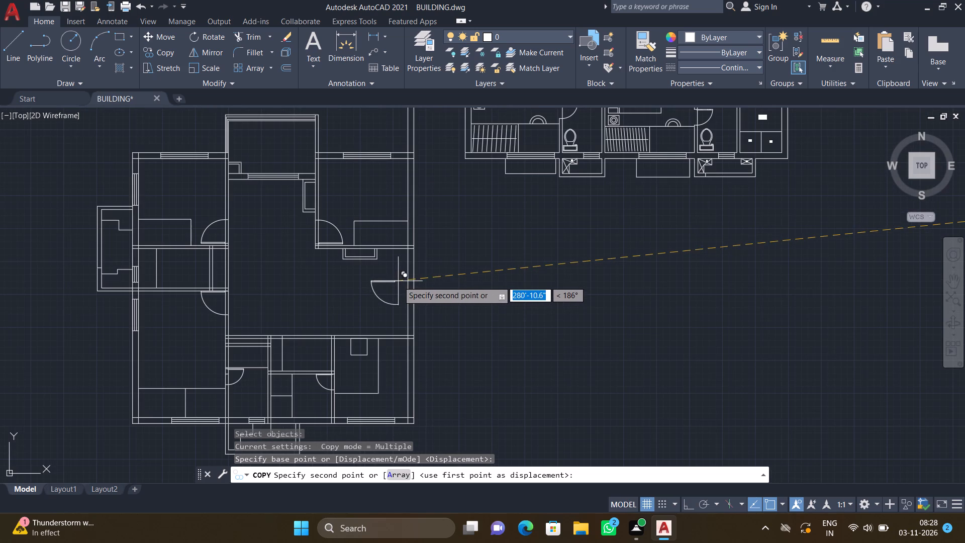
scroll(423, 263, "up", 2)
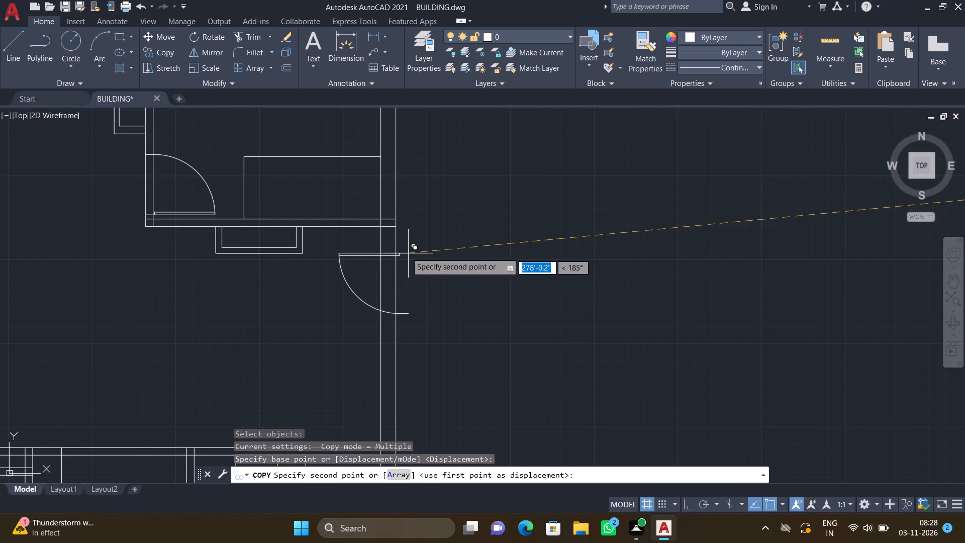
scroll(393, 251, "up", 2)
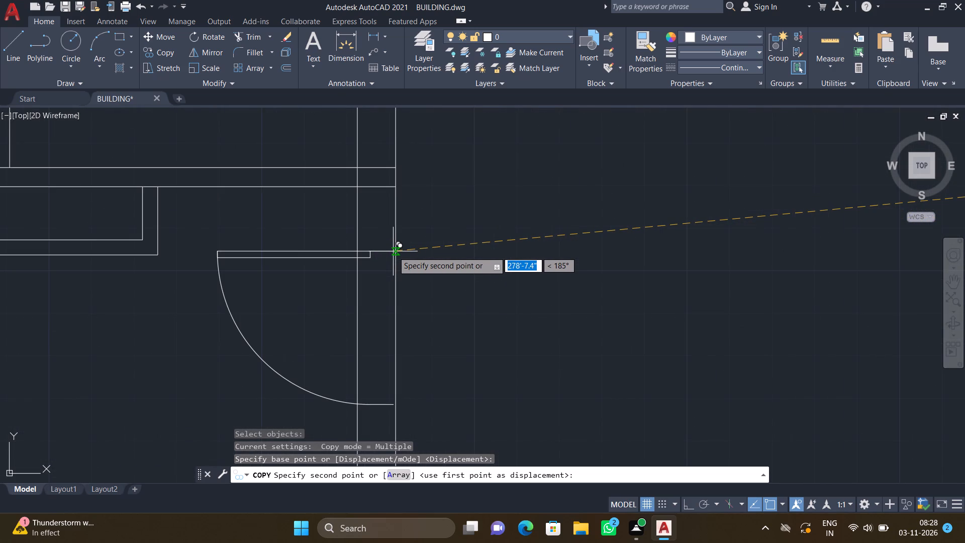
left_click(397, 239)
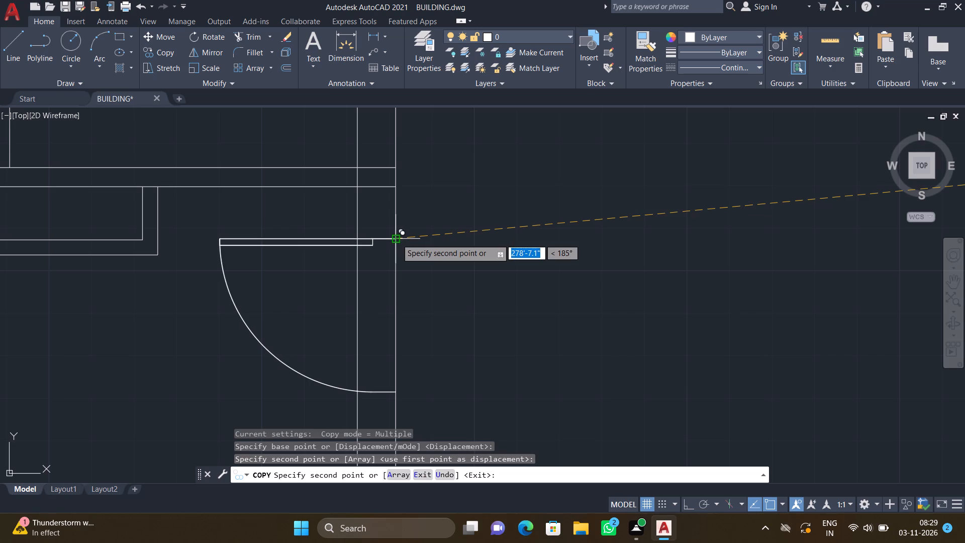
key("Return")
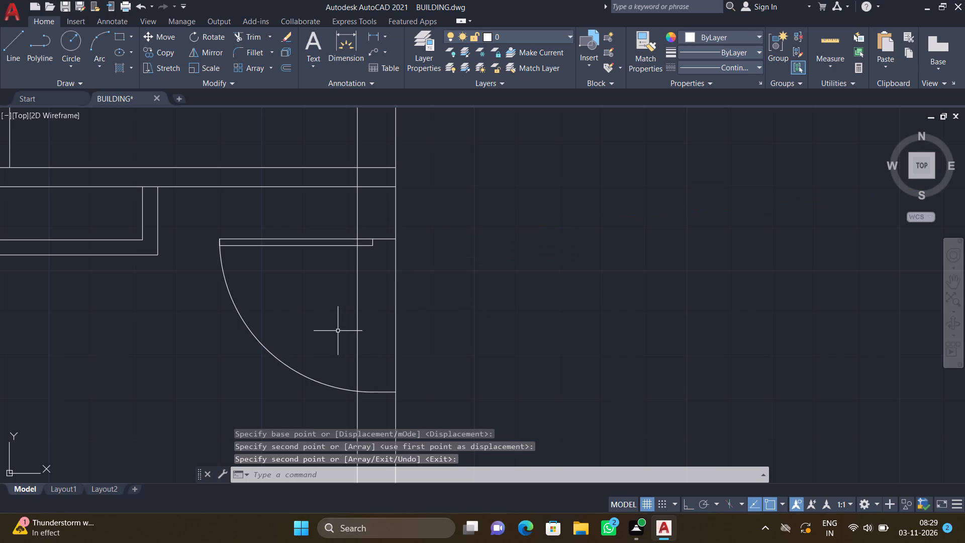
Copy the large horizontal loose door's southwest quarter by its jamb end to the east face of the small west room's vertical partition, near its north end.
scroll(334, 337, "down", 6)
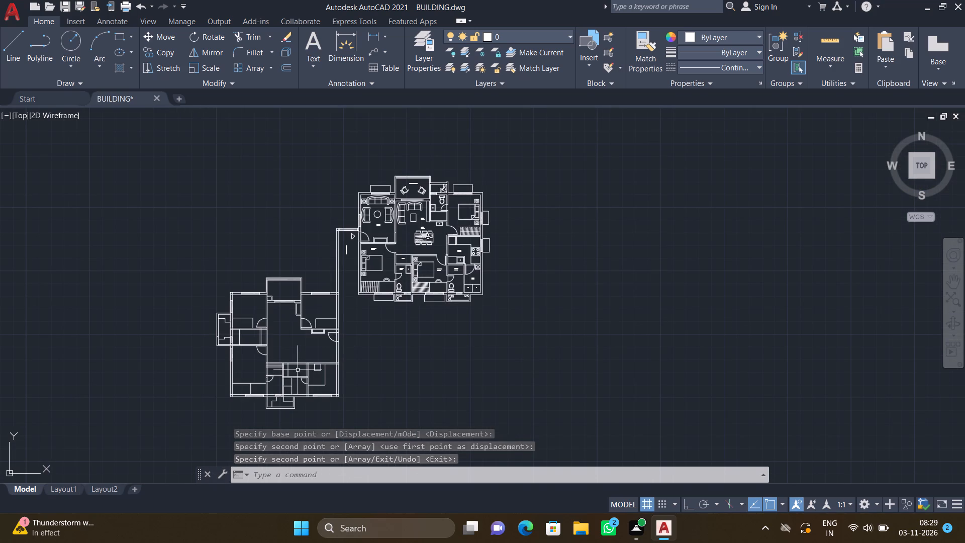
scroll(300, 380, "down", 4)
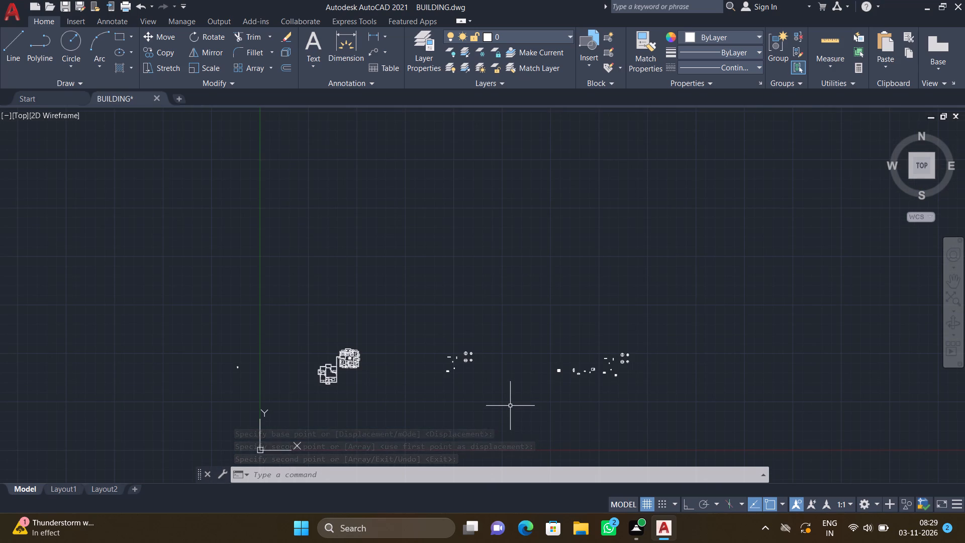
scroll(467, 362, "up", 3)
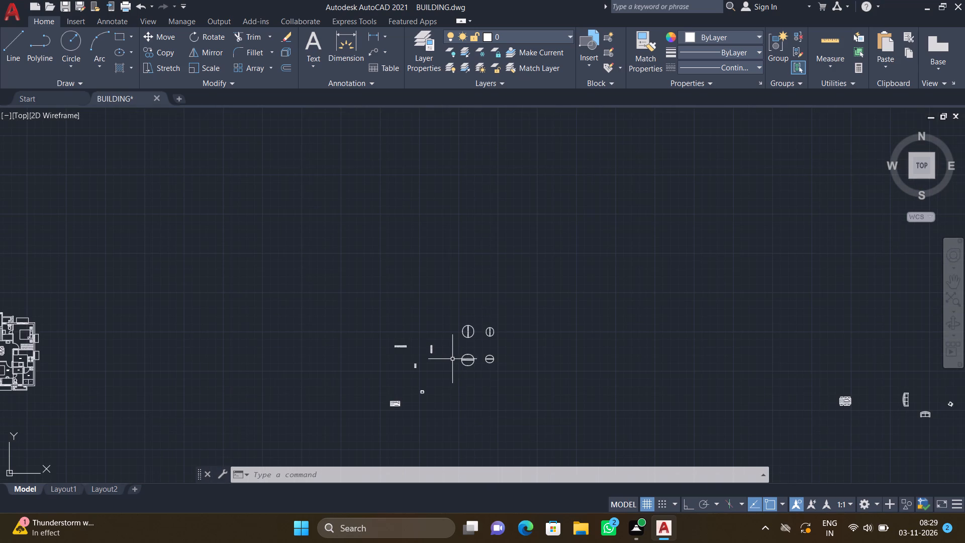
scroll(483, 368, "up", 3)
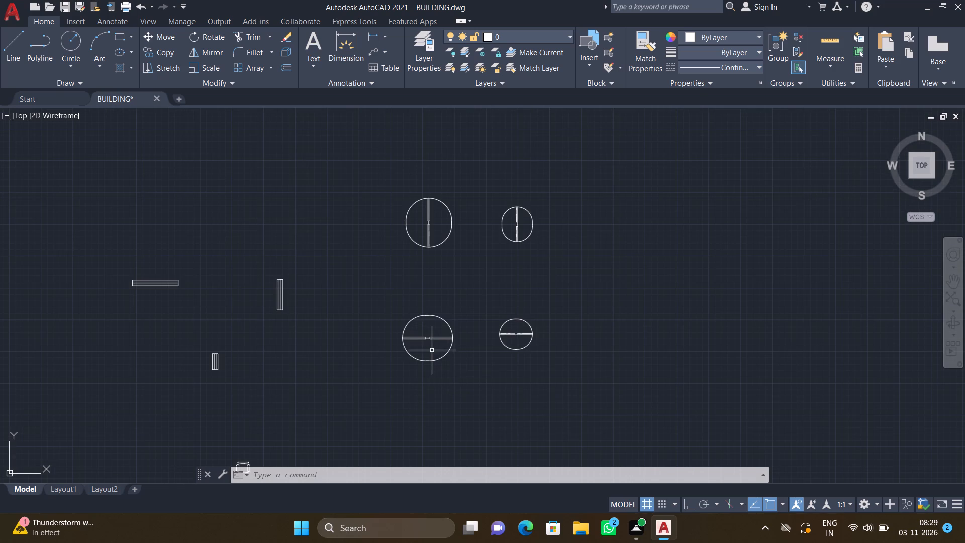
type("co")
key("Return")
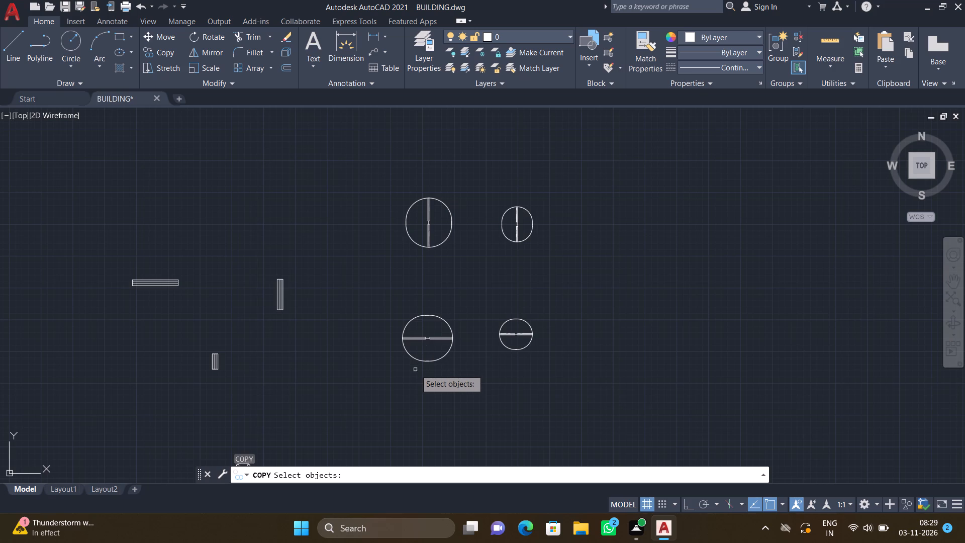
scroll(411, 353, "up", 2)
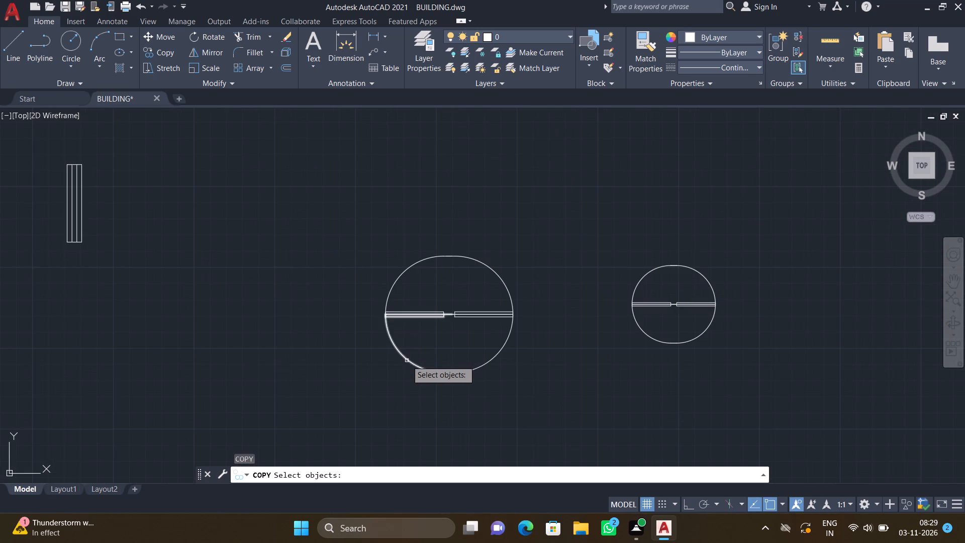
left_click(407, 360)
key("Return")
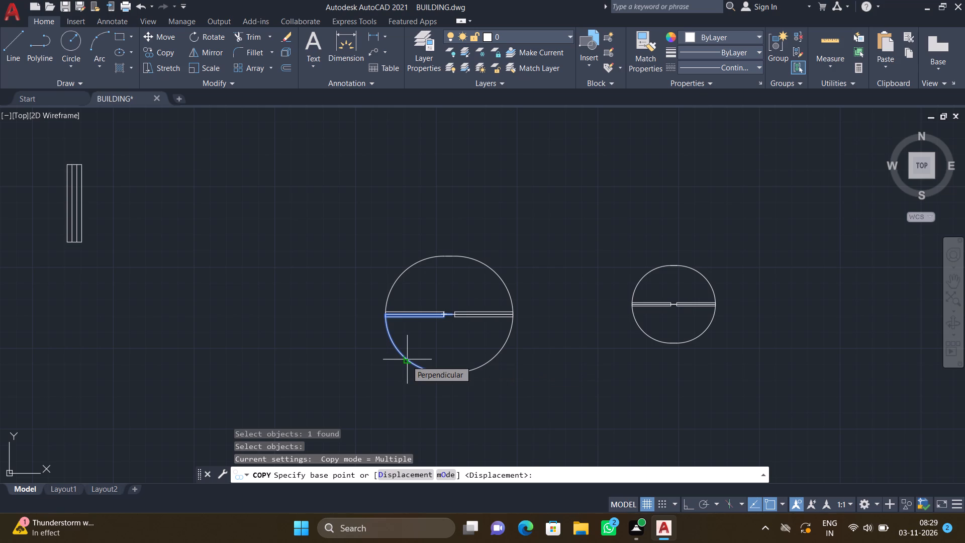
scroll(454, 320, "up", 2)
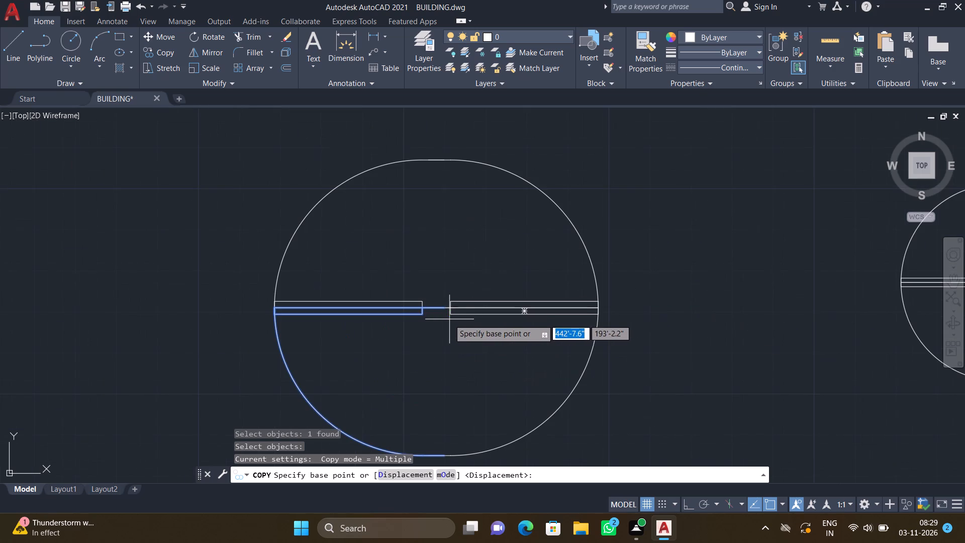
left_click(444, 308)
scroll(346, 394, "down", 2)
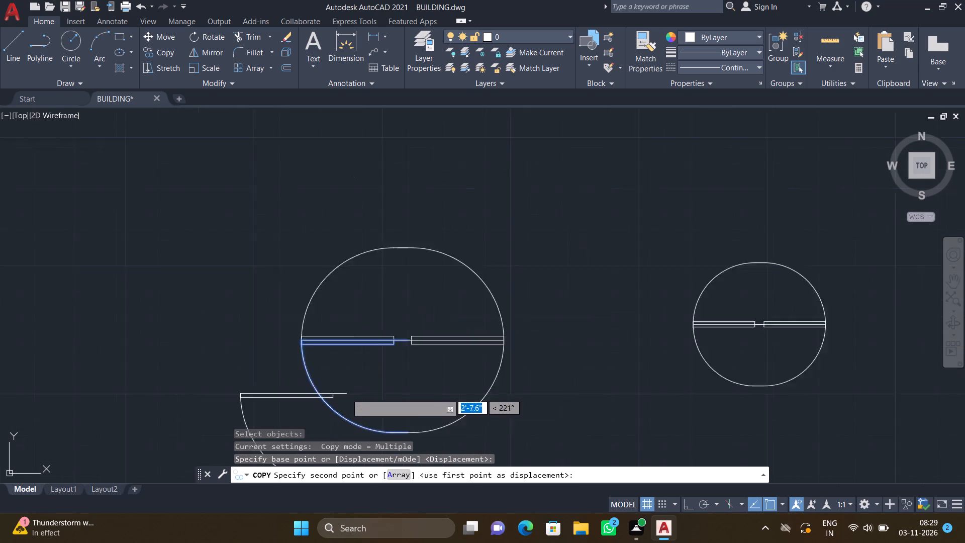
scroll(346, 394, "down", 3)
scroll(306, 382, "down", 6)
scroll(206, 409, "up", 4)
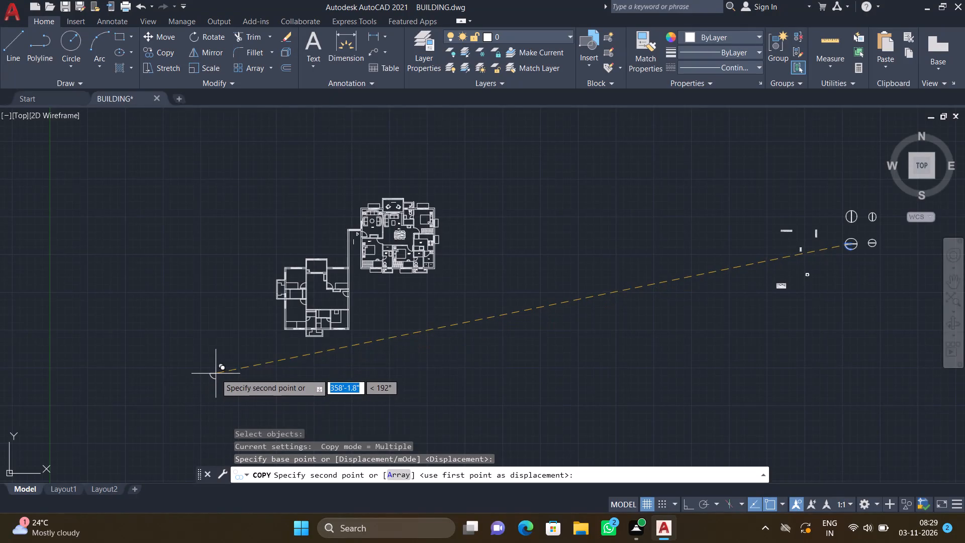
scroll(289, 264, "up", 4)
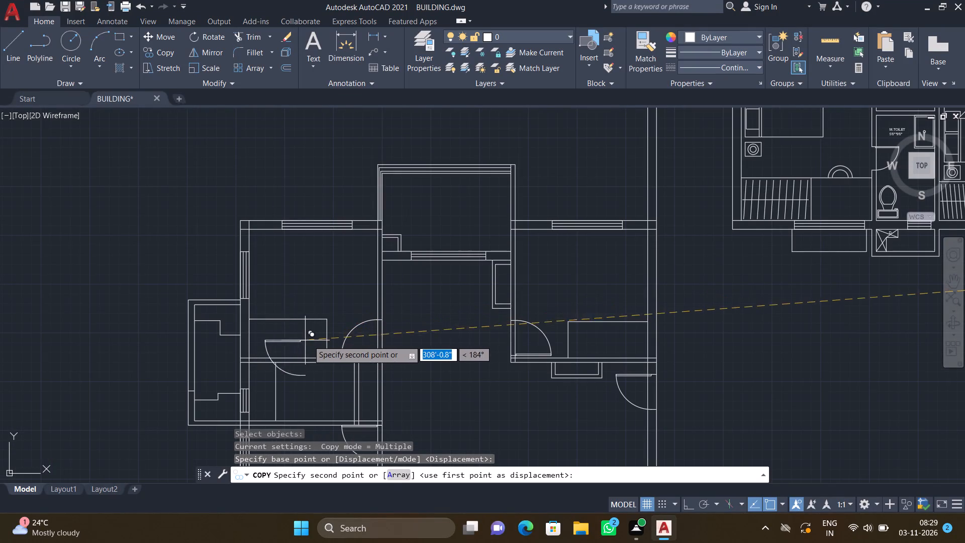
scroll(322, 359, "down", 3)
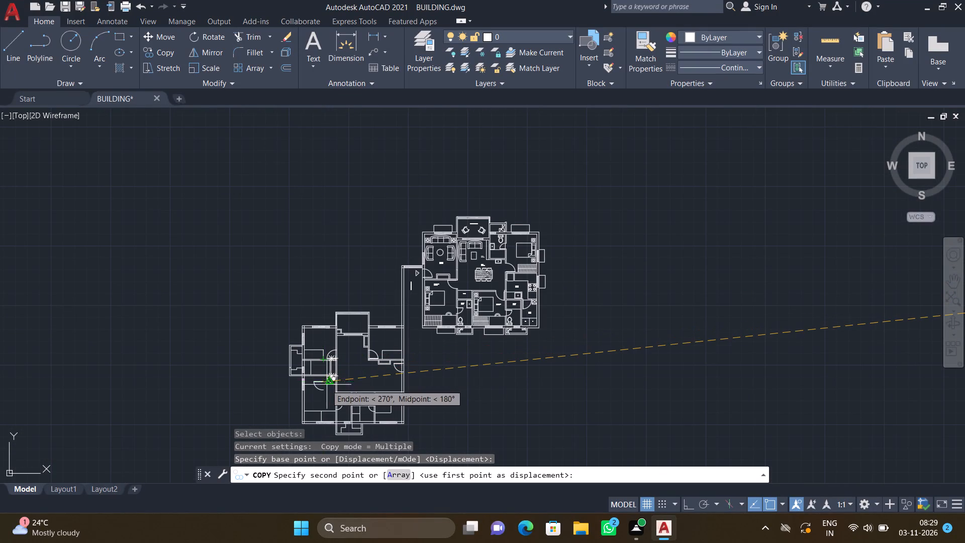
scroll(345, 370, "up", 3)
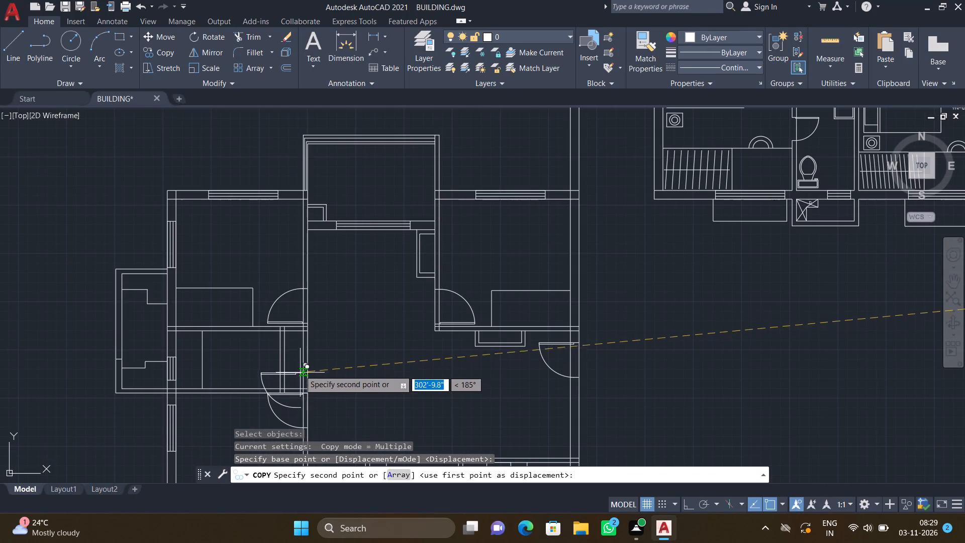
scroll(286, 341, "up", 3)
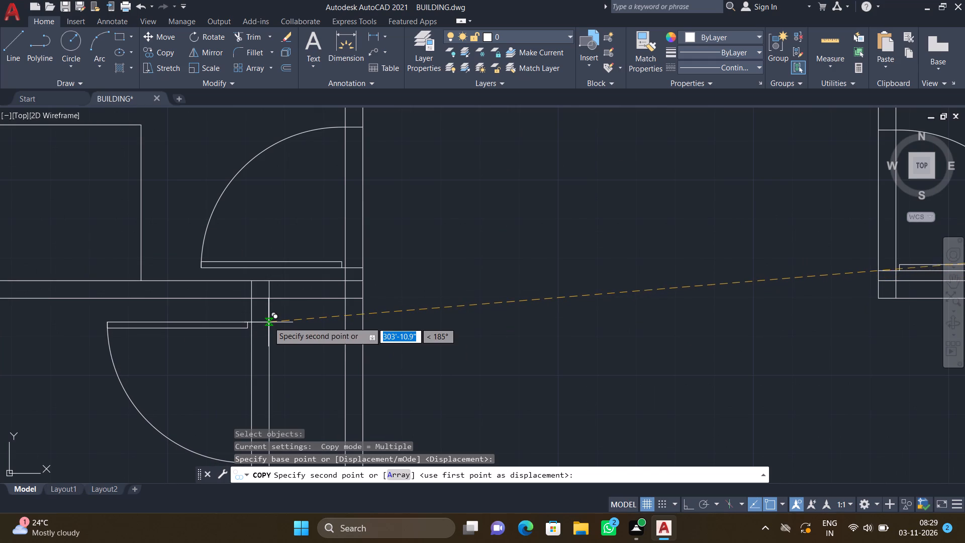
left_click(268, 321)
key("Return")
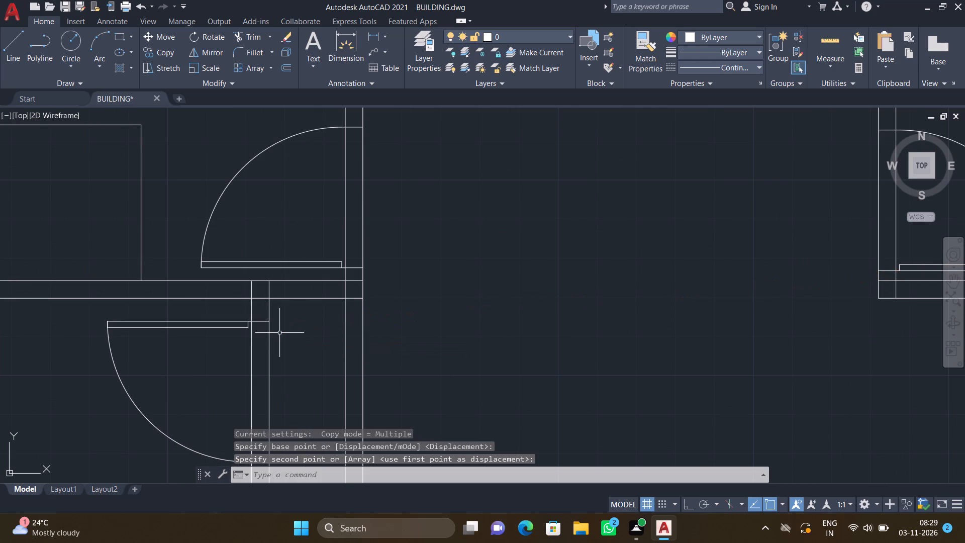
Examine the new door in the small west room's partition and the surrounding room layout.
scroll(271, 352, "down", 3)
scroll(279, 412, "up", 3)
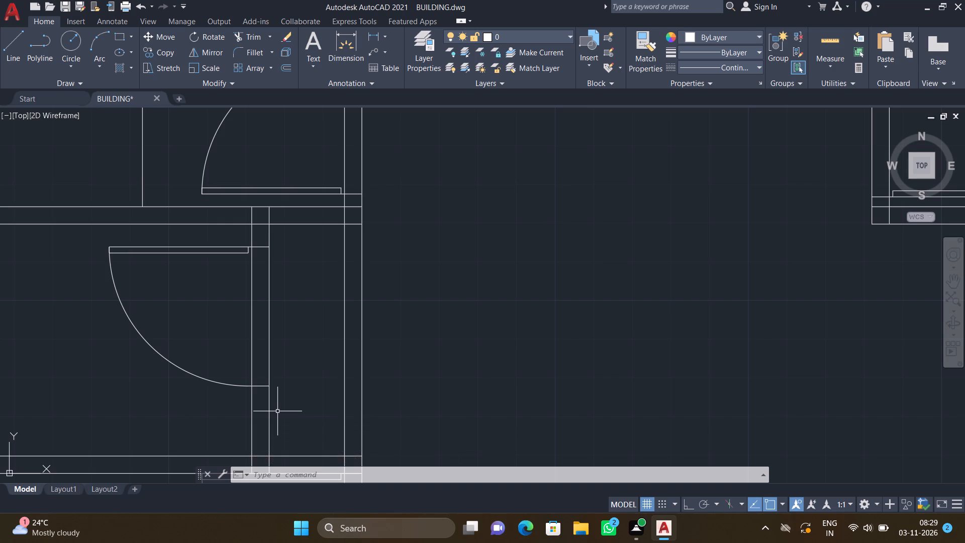
scroll(270, 414, "down", 1)
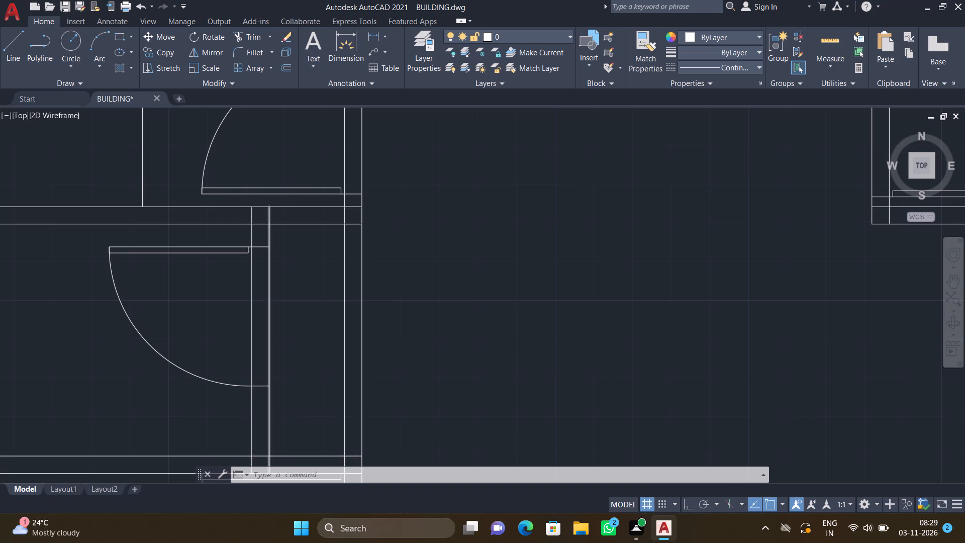
scroll(270, 414, "down", 1)
scroll(272, 390, "up", 3)
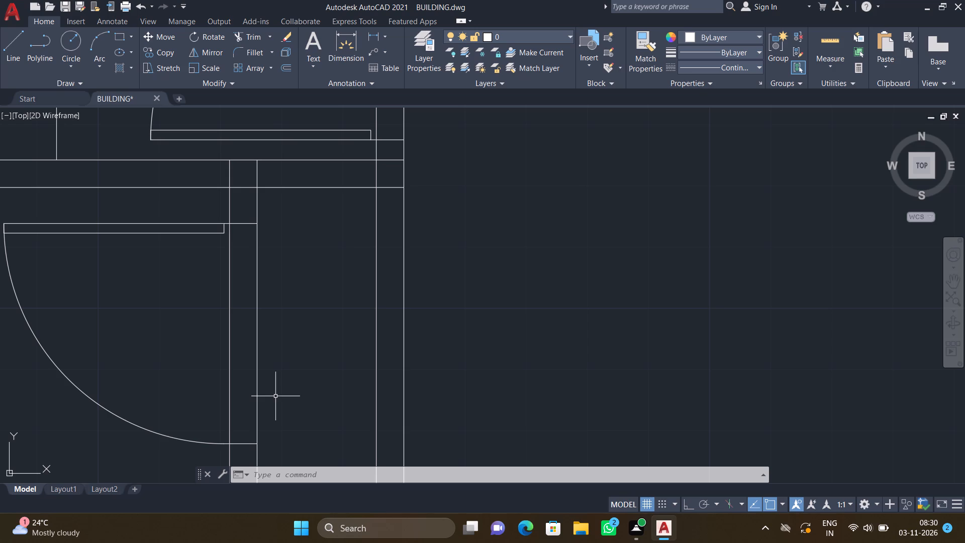
scroll(282, 401, "down", 4)
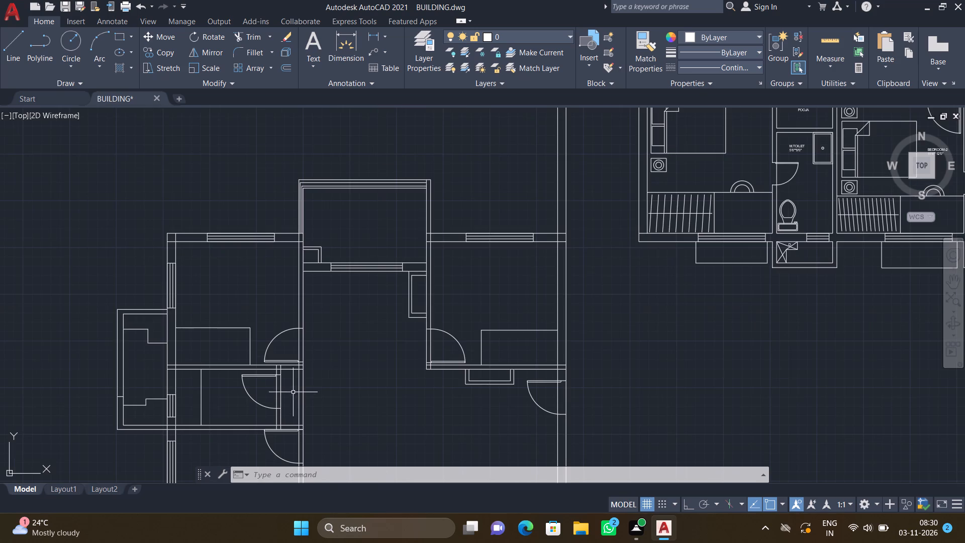
scroll(294, 413, "up", 2)
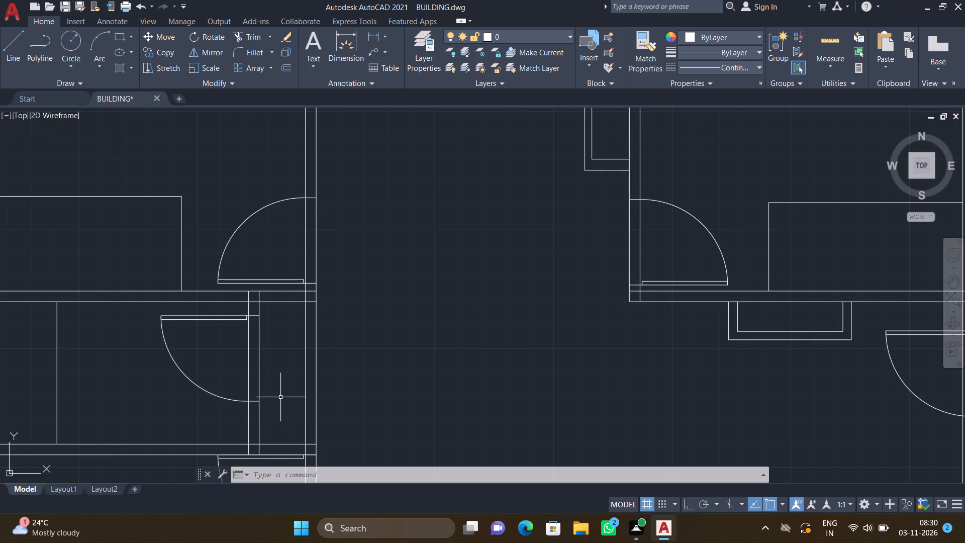
scroll(279, 394, "down", 1)
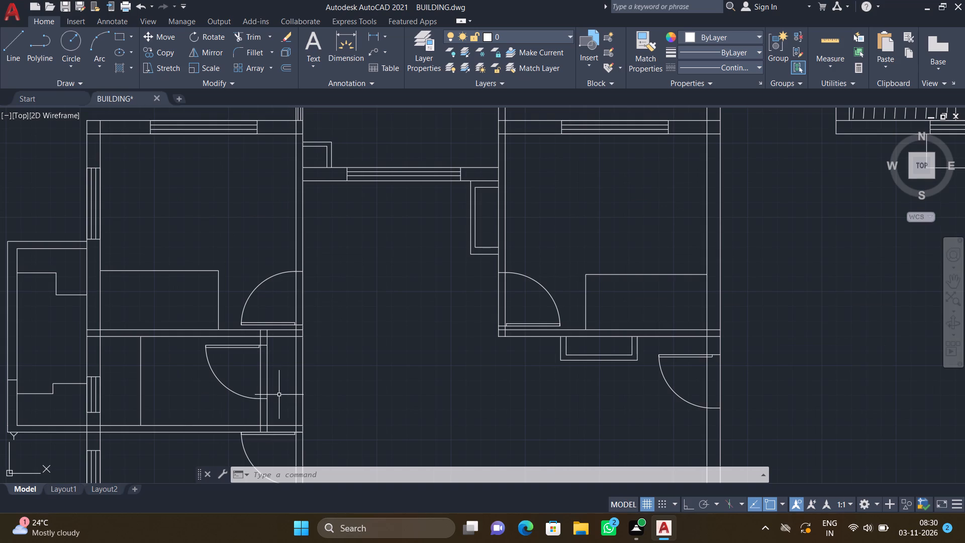
scroll(278, 399, "down", 3)
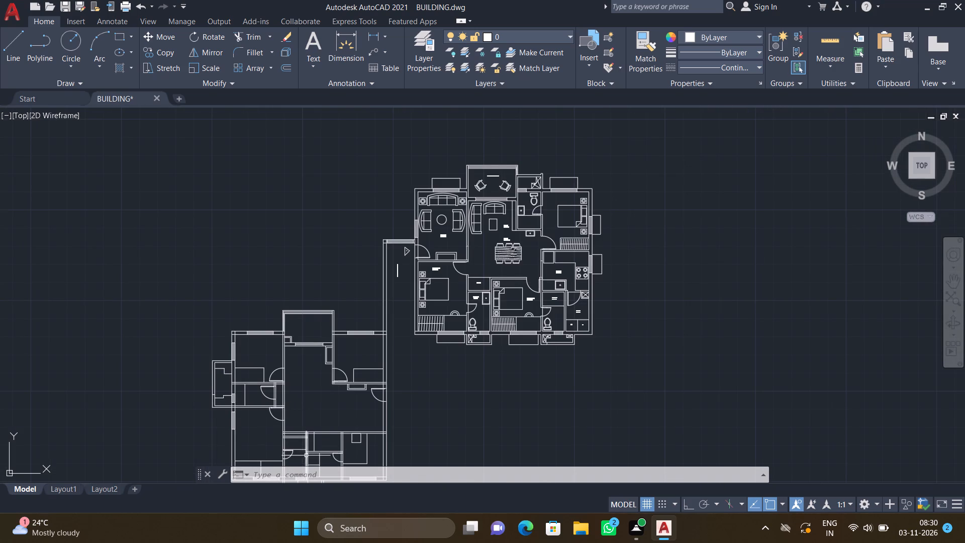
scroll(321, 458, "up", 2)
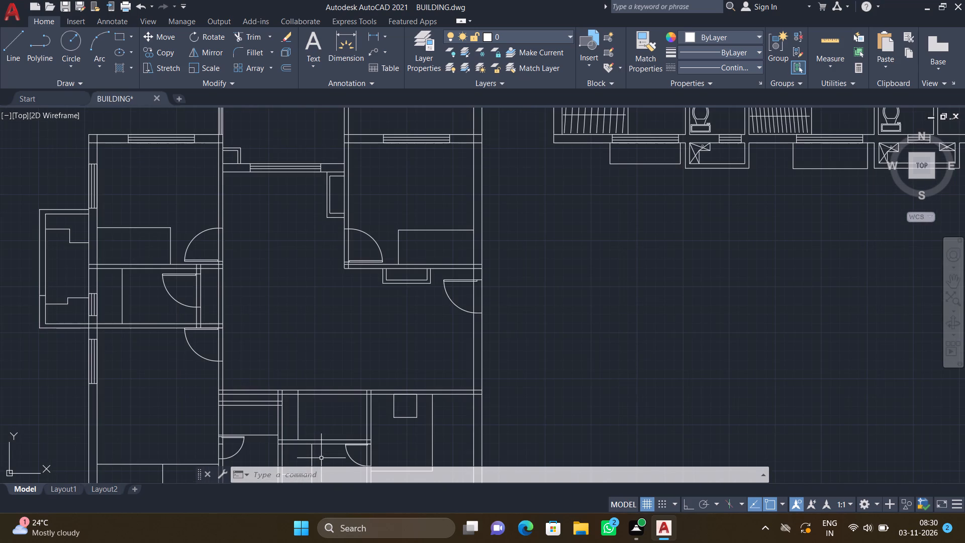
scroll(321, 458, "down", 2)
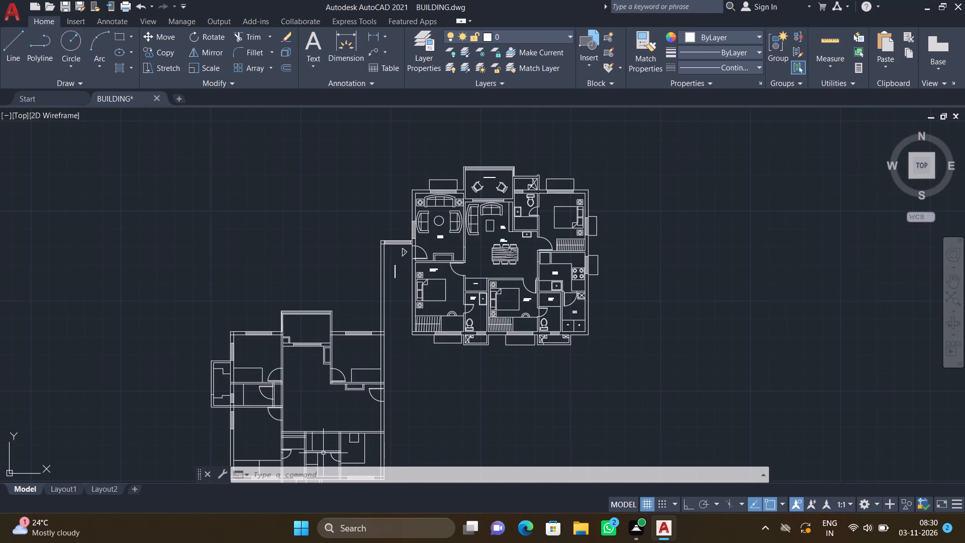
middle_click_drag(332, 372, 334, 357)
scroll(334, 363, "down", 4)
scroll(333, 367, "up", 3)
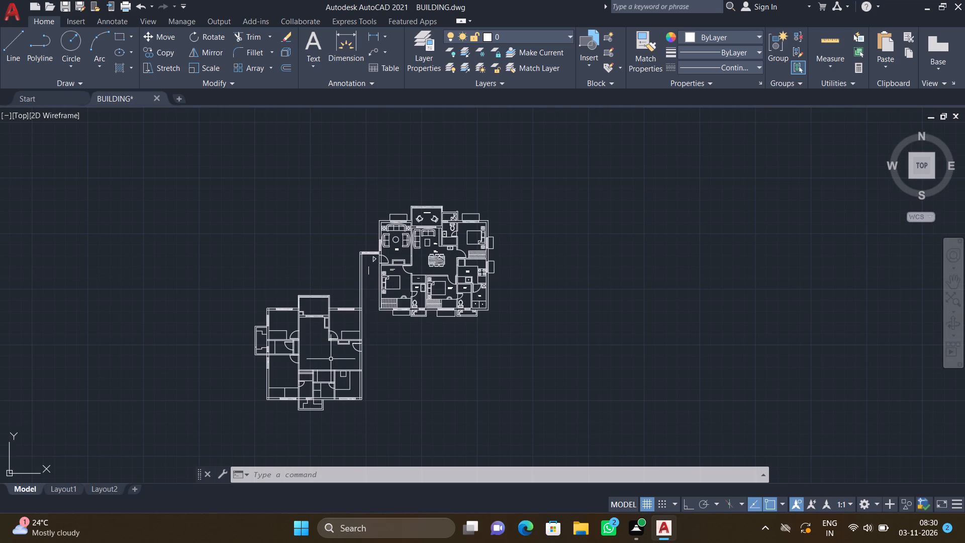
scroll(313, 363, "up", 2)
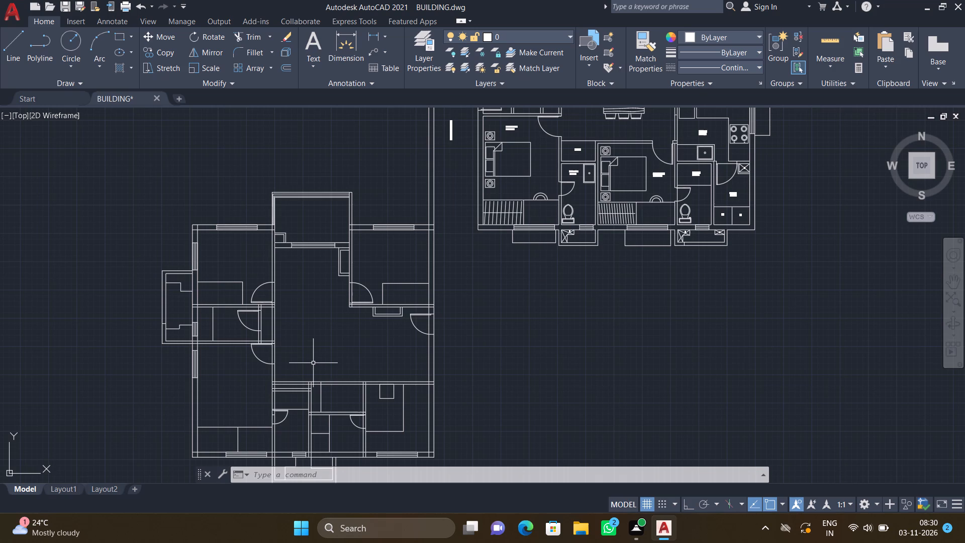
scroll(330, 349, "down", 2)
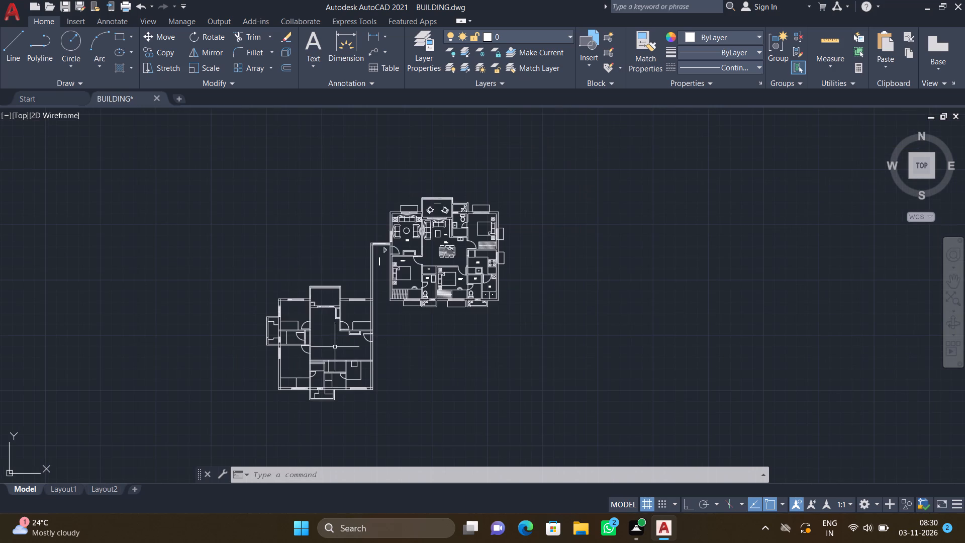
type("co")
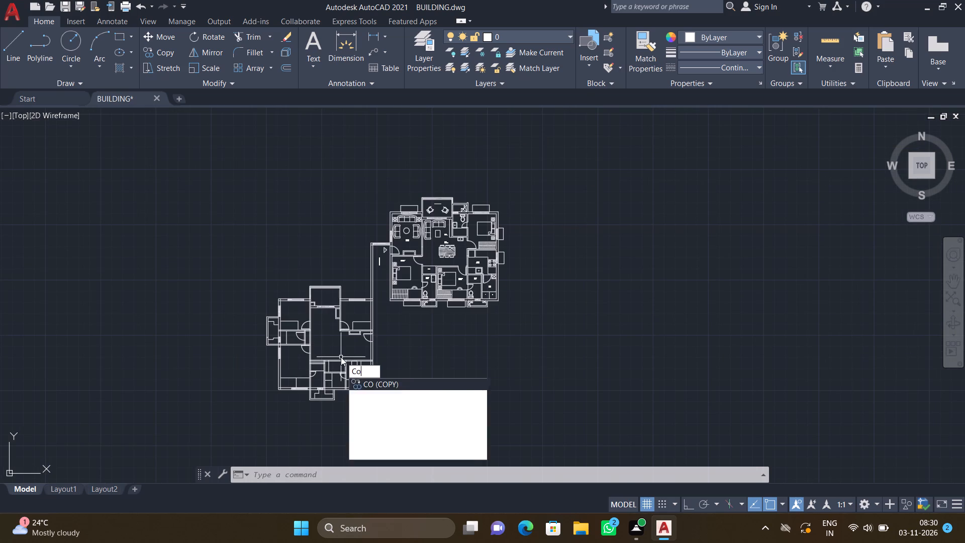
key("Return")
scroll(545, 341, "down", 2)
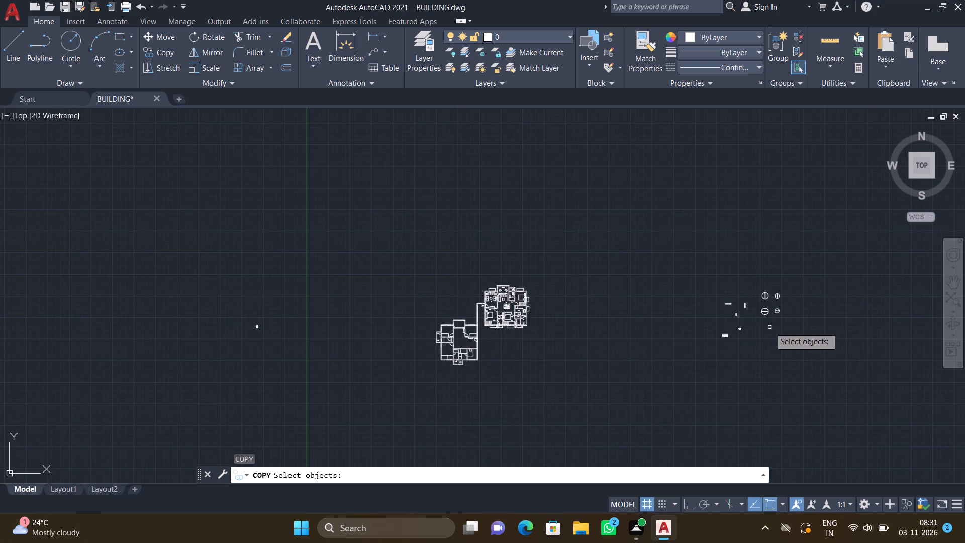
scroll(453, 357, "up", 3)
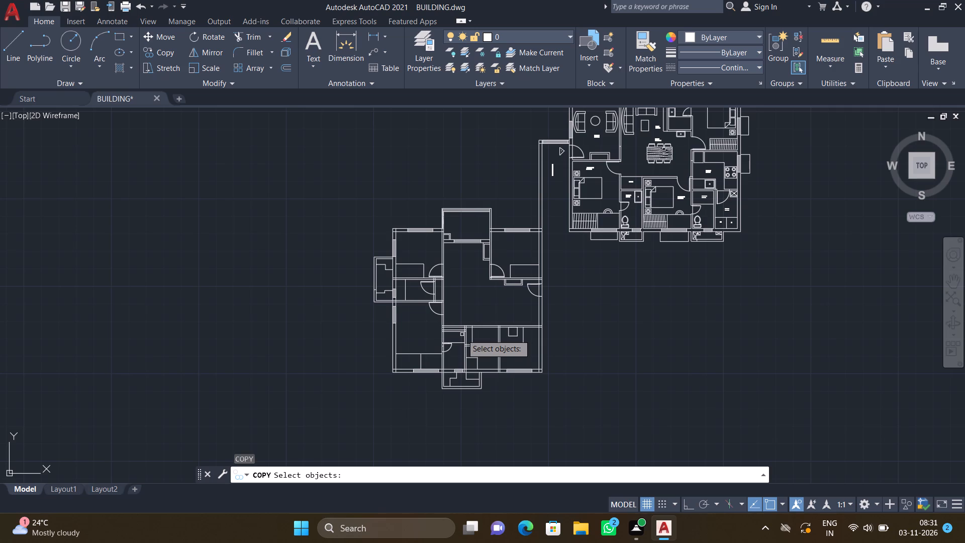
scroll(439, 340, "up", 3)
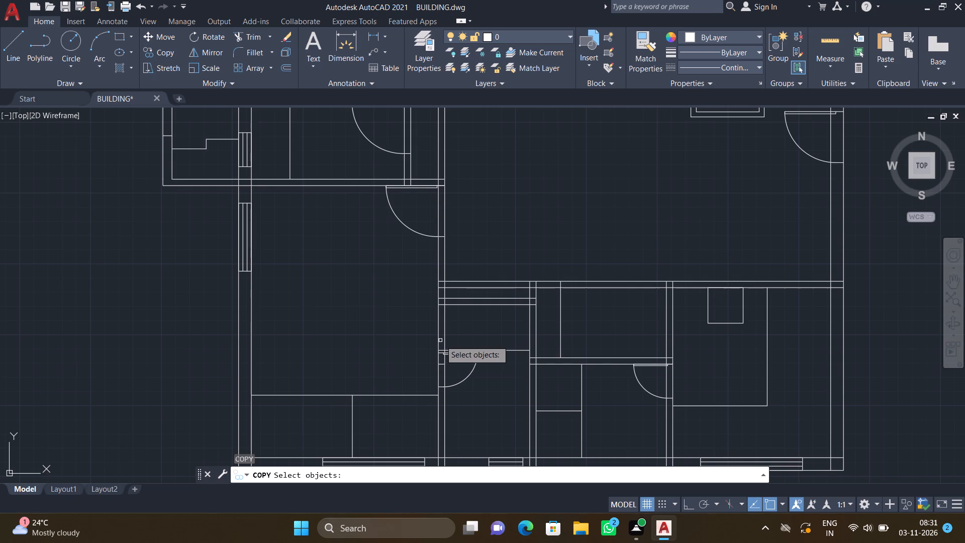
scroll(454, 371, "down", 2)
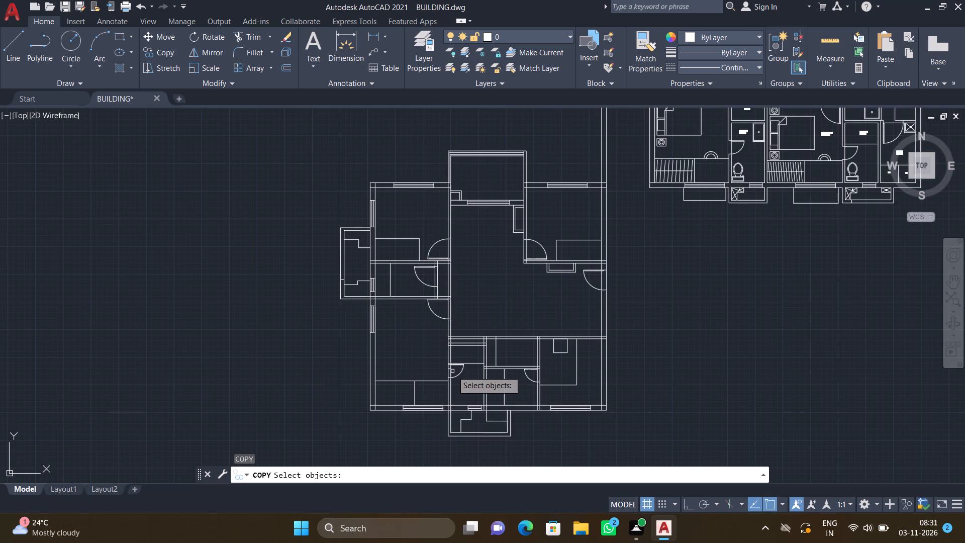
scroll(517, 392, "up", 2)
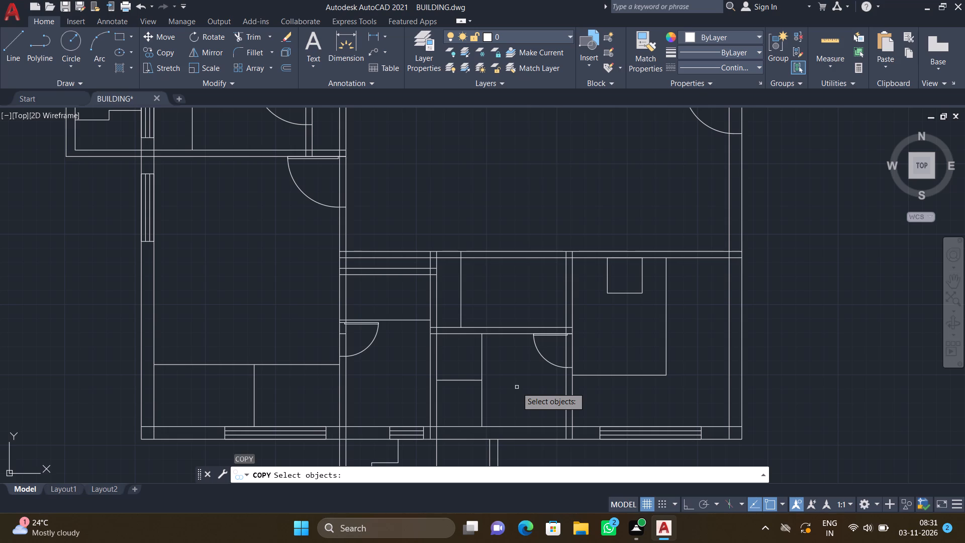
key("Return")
Draw a slightly slanted line about 3' long just inside the west end of the northwest room's wardrobe outline.
scroll(503, 351, "down", 3)
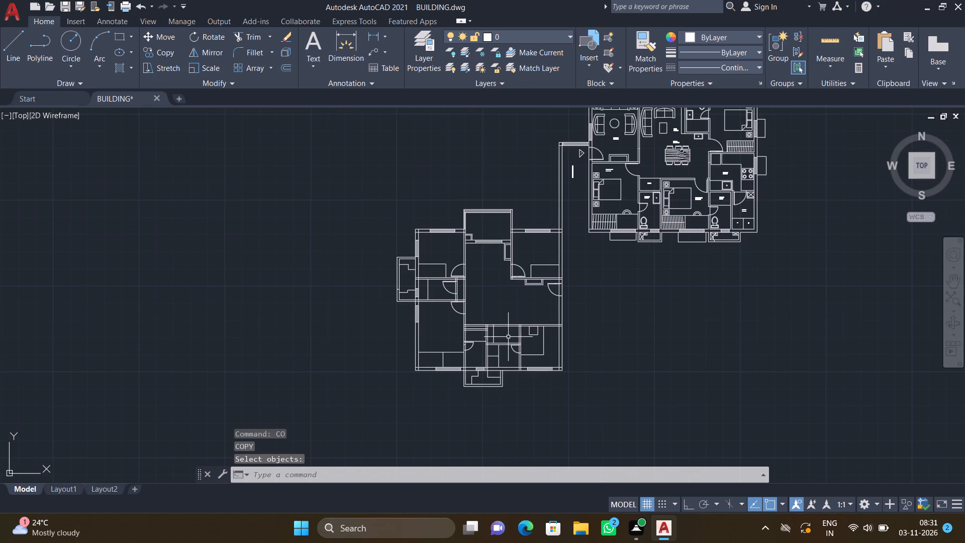
scroll(429, 266, "up", 3)
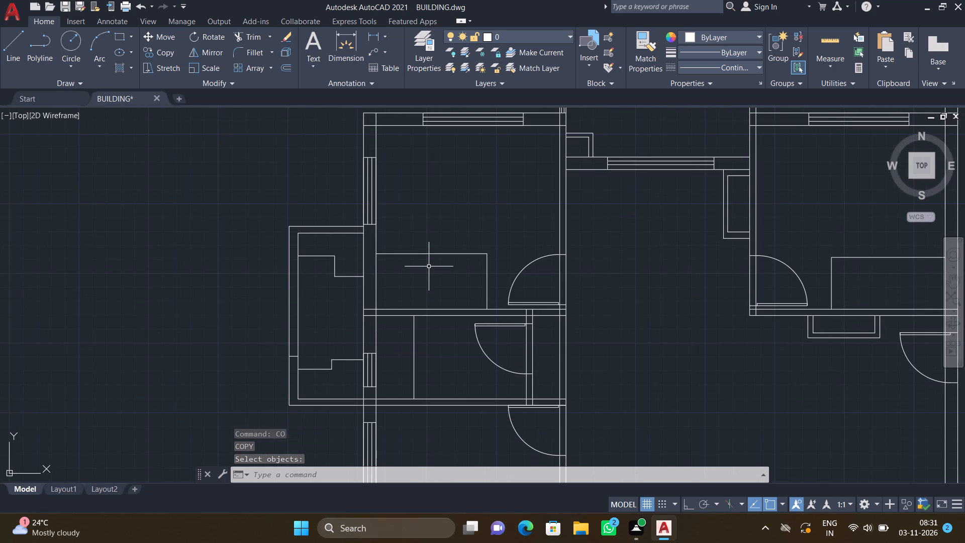
key("l")
key("Return")
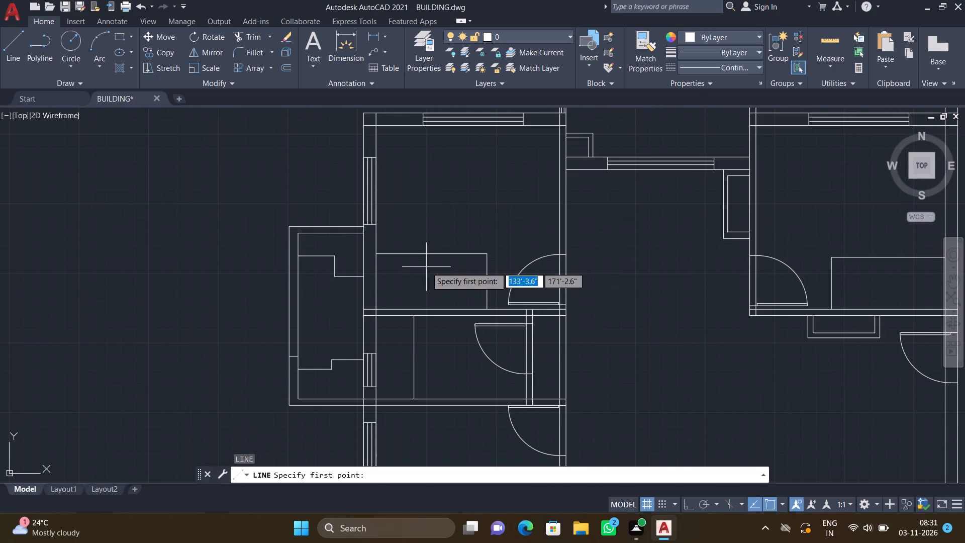
scroll(378, 305, "up", 3)
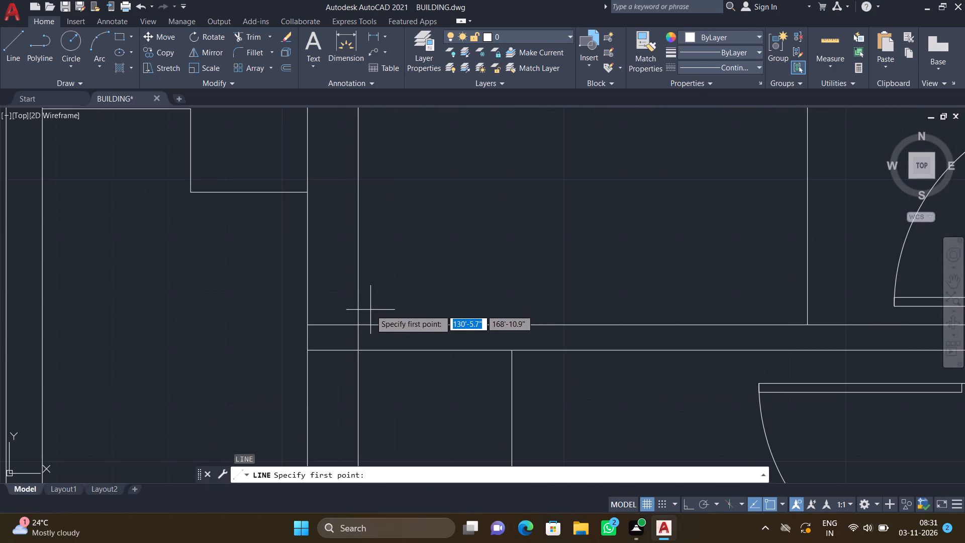
left_click(370, 310)
scroll(385, 194, "down", 3)
scroll(377, 161, "up", 2)
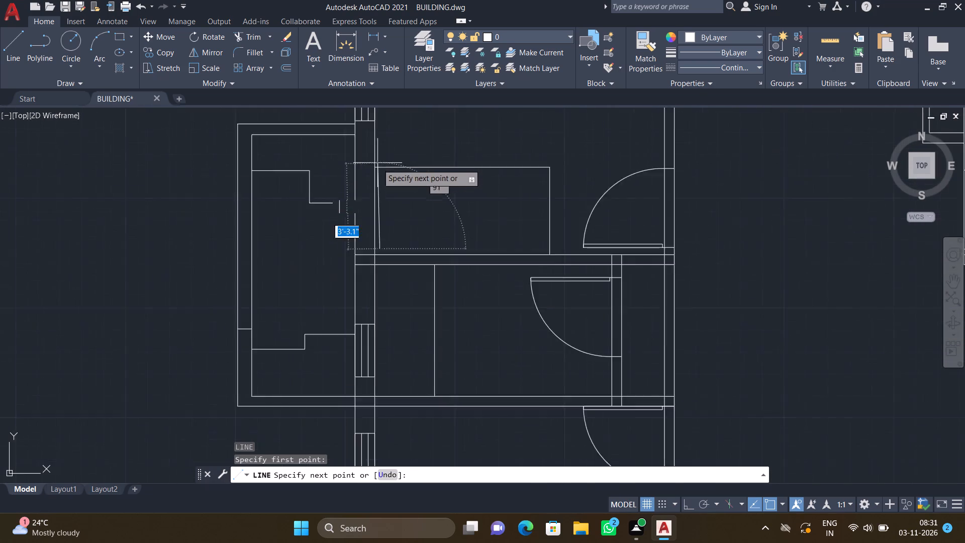
scroll(379, 169, "up", 4)
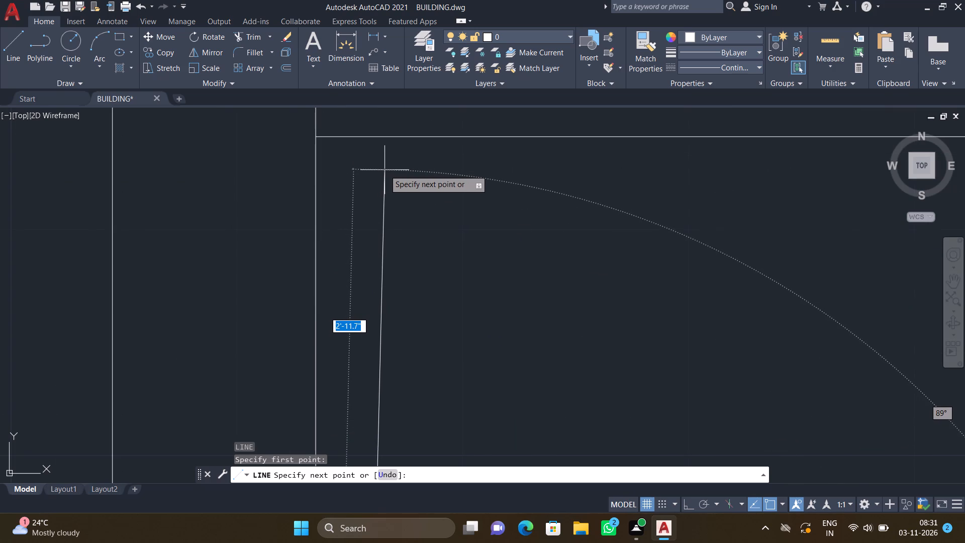
left_click(394, 168)
key("Return")
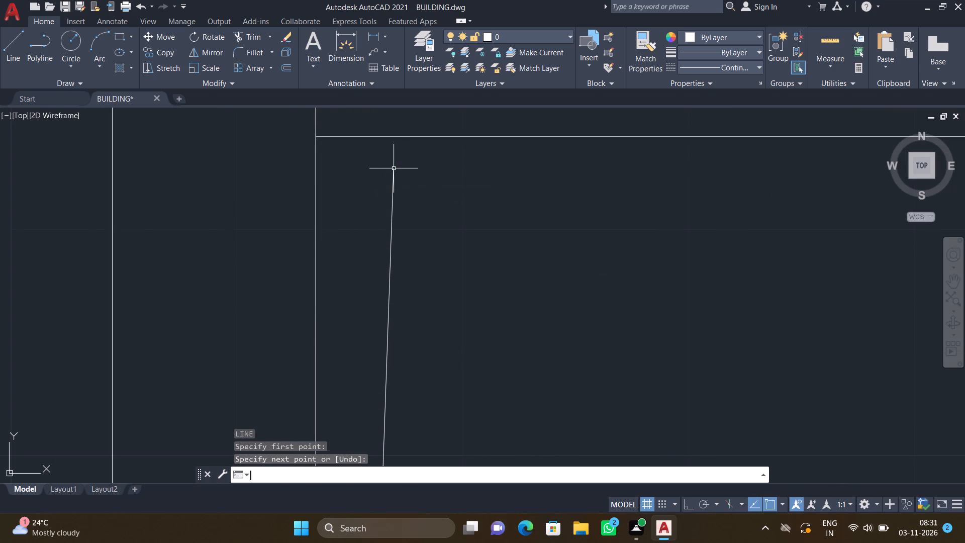
scroll(396, 191, "down", 5)
Turn on Ortho mode.
key("F8")
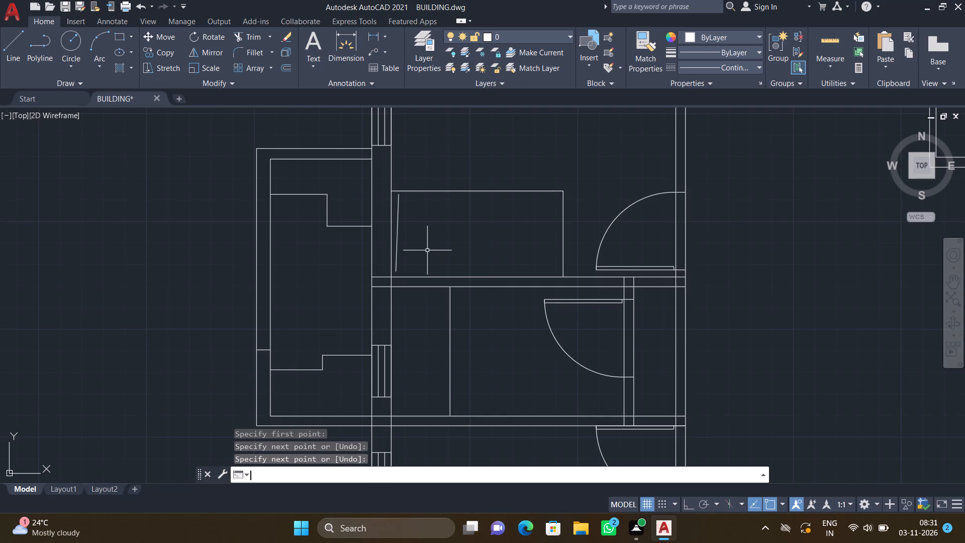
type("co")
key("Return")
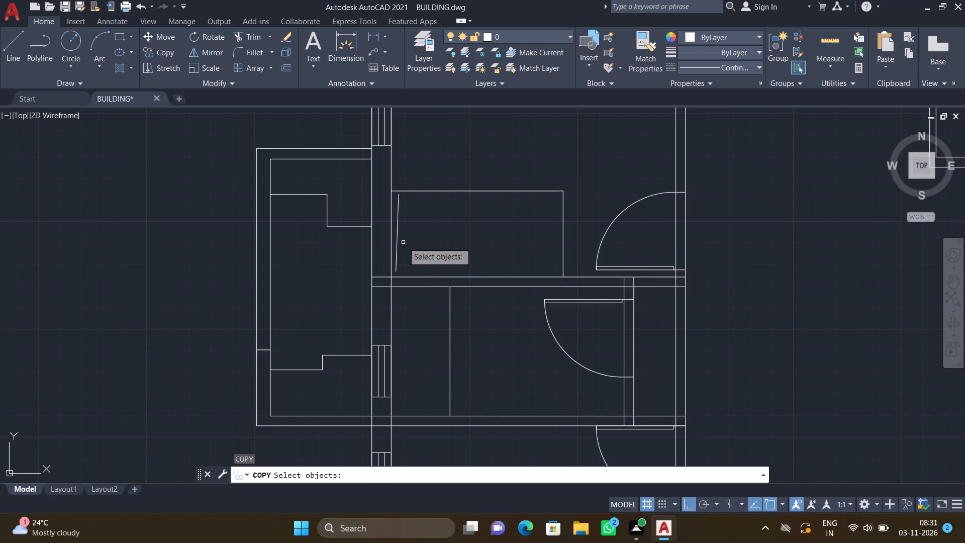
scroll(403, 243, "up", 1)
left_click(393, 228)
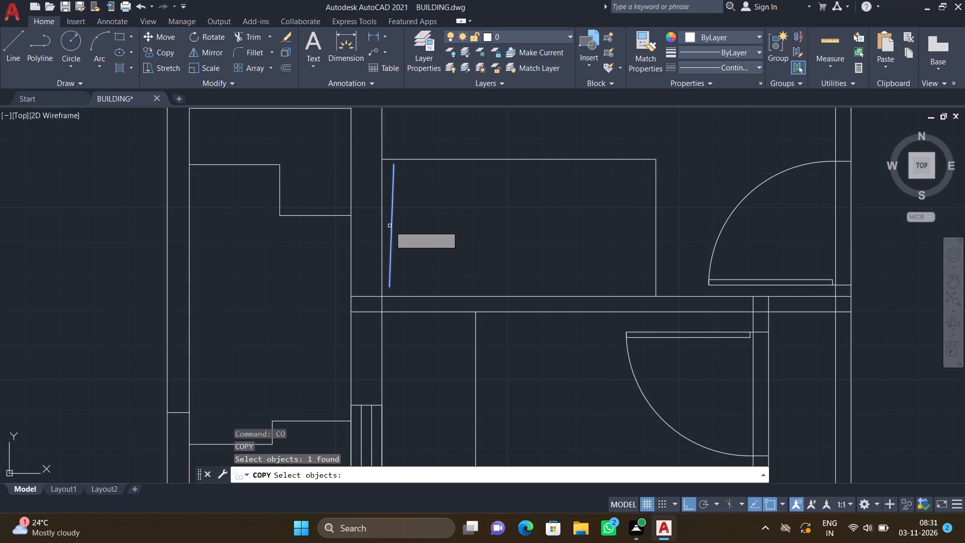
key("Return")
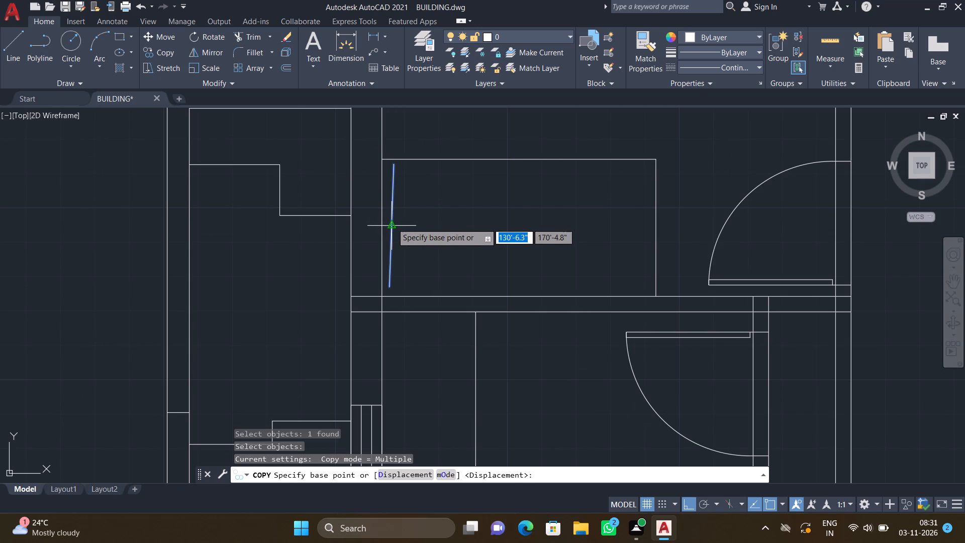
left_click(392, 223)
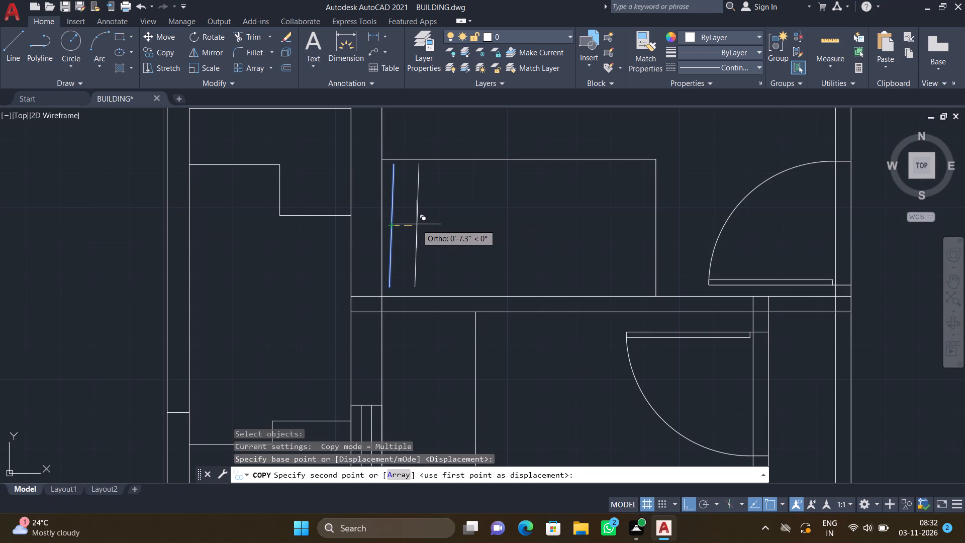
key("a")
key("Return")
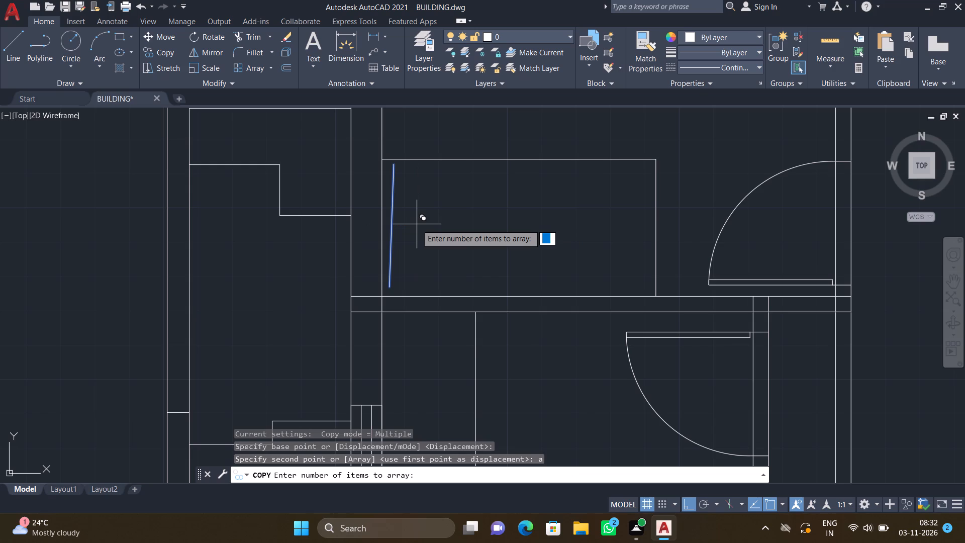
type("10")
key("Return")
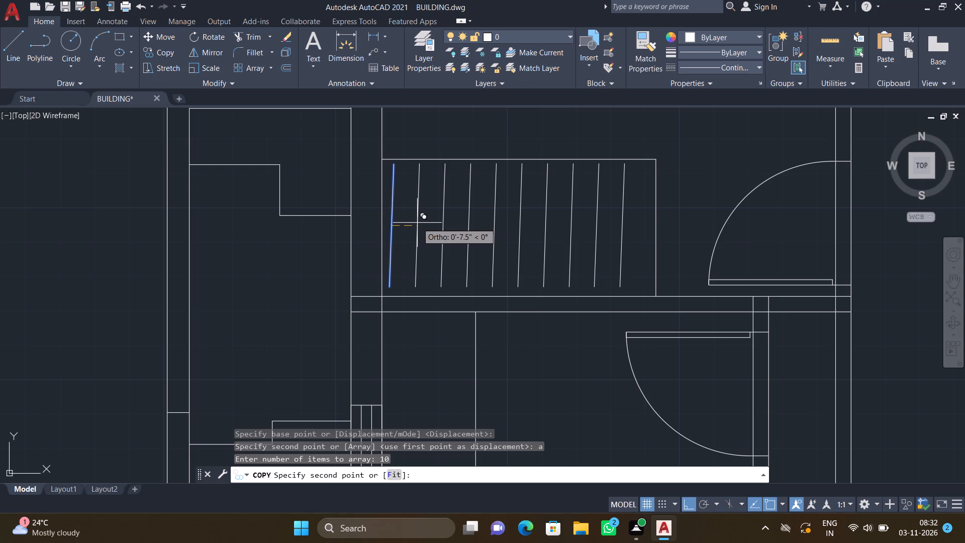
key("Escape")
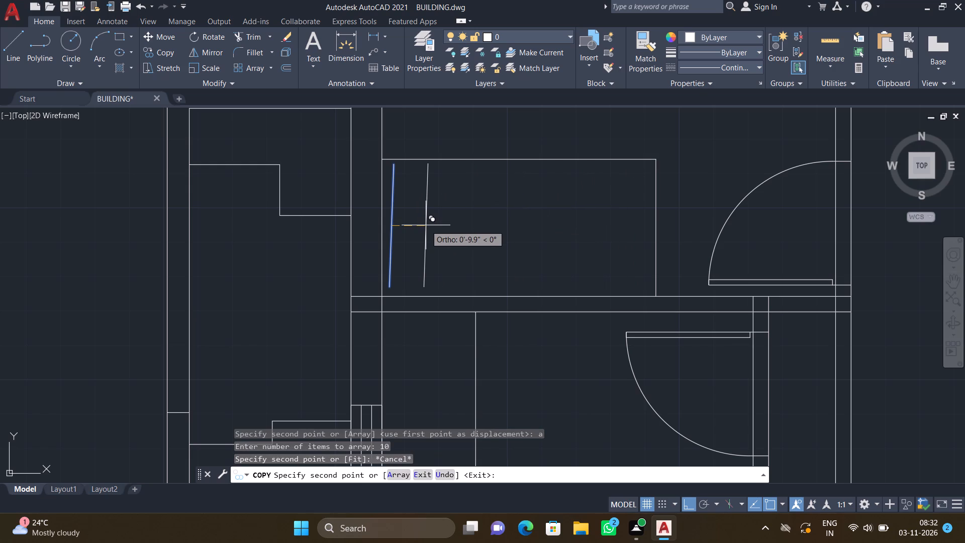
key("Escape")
Copy the slanted hanger line eastward as an array of 14 items about 5" apart across the northwest room's wardrobe.
key("c")
key("o")
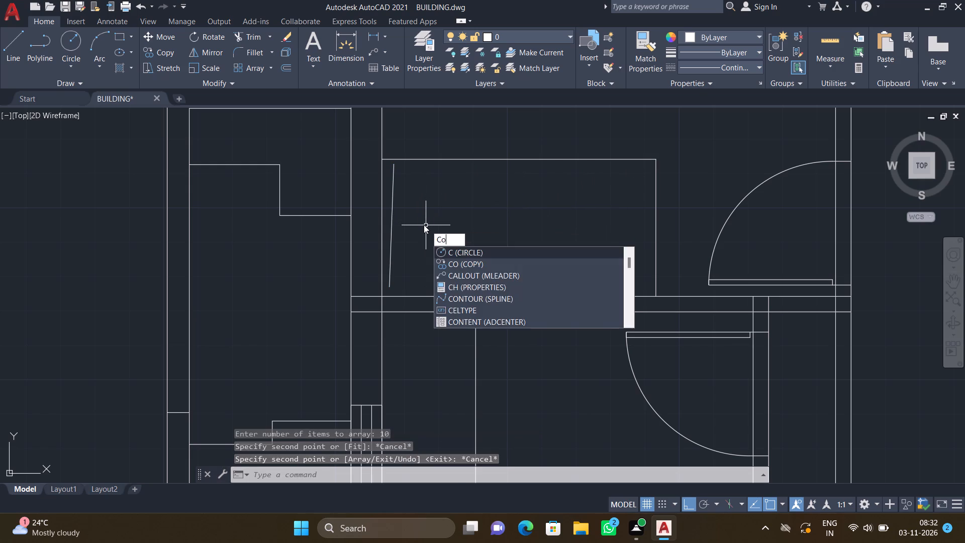
key("Return")
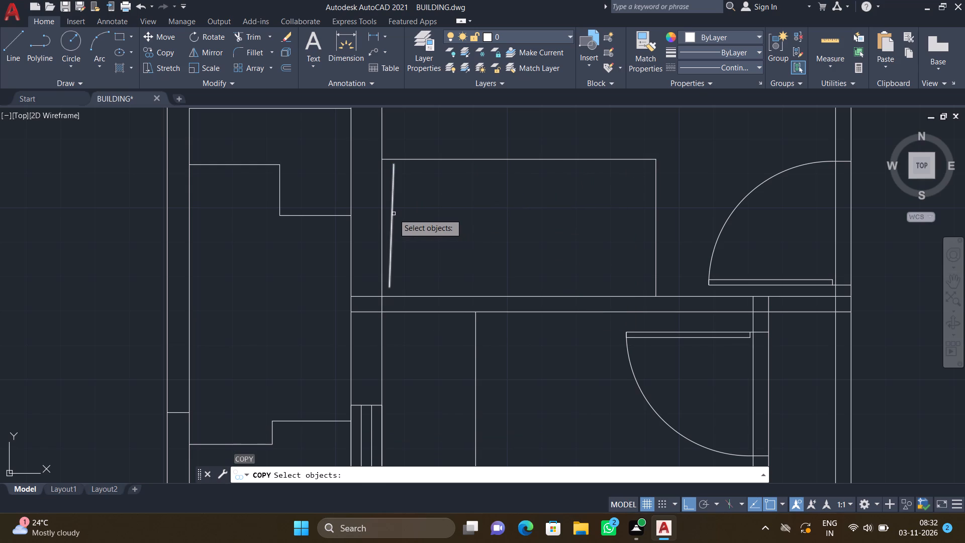
left_click(394, 214)
key("Return")
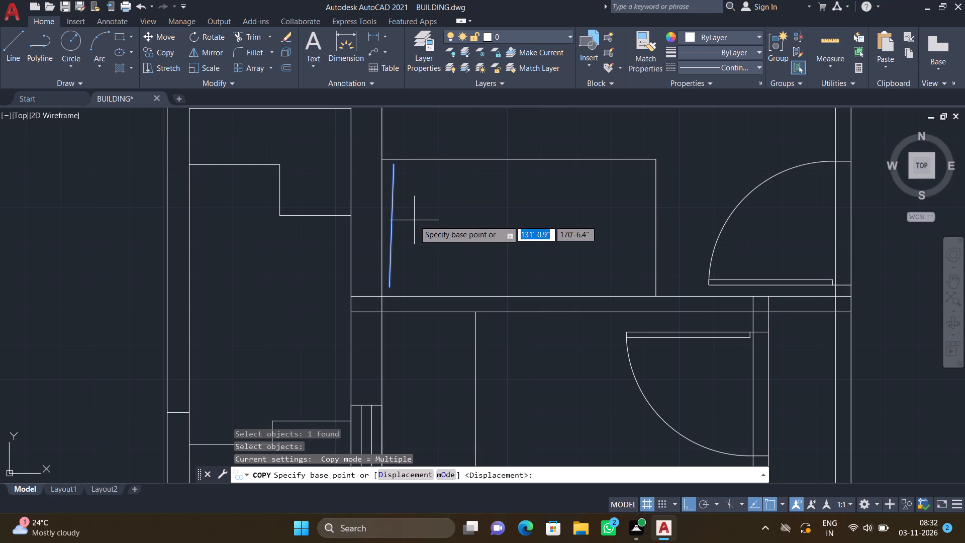
left_click(392, 225)
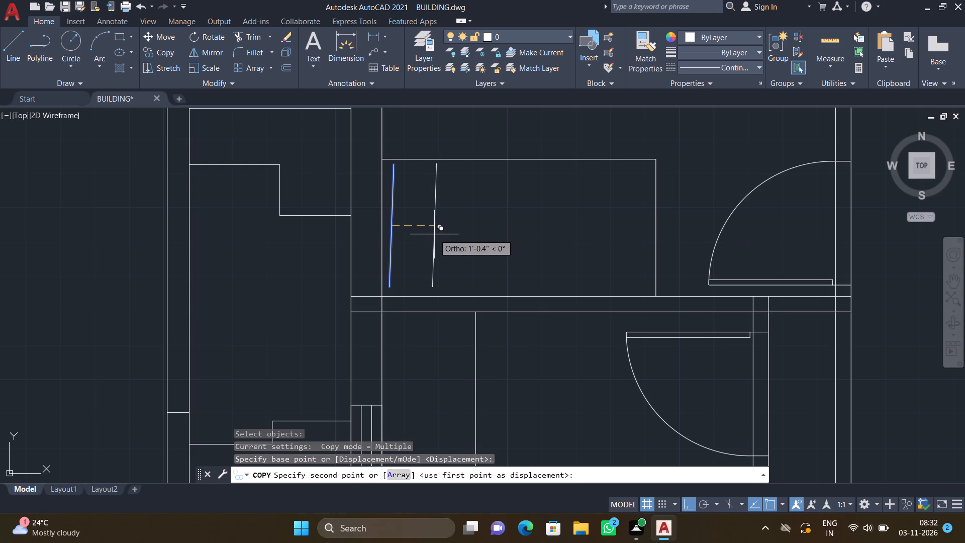
key("a")
key("Return")
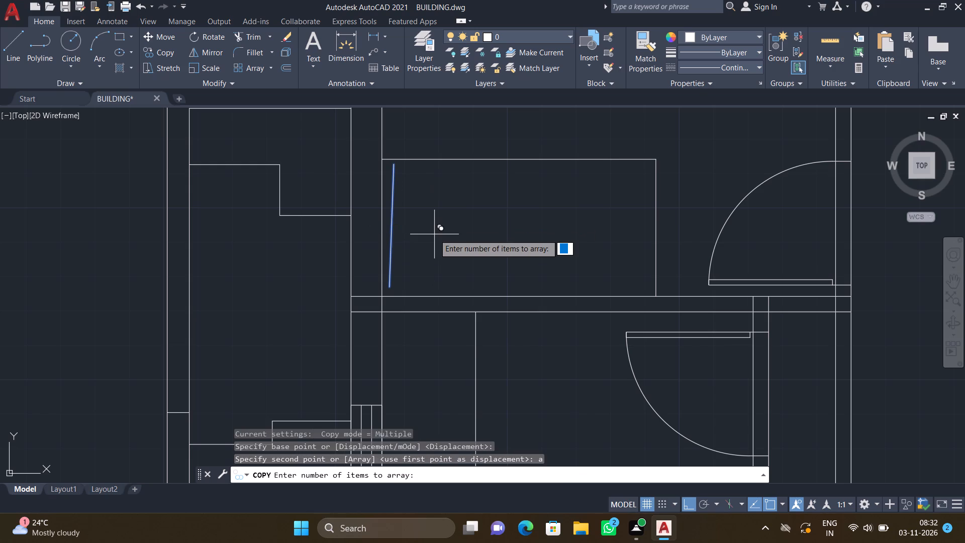
key("1")
key("4")
key("Return")
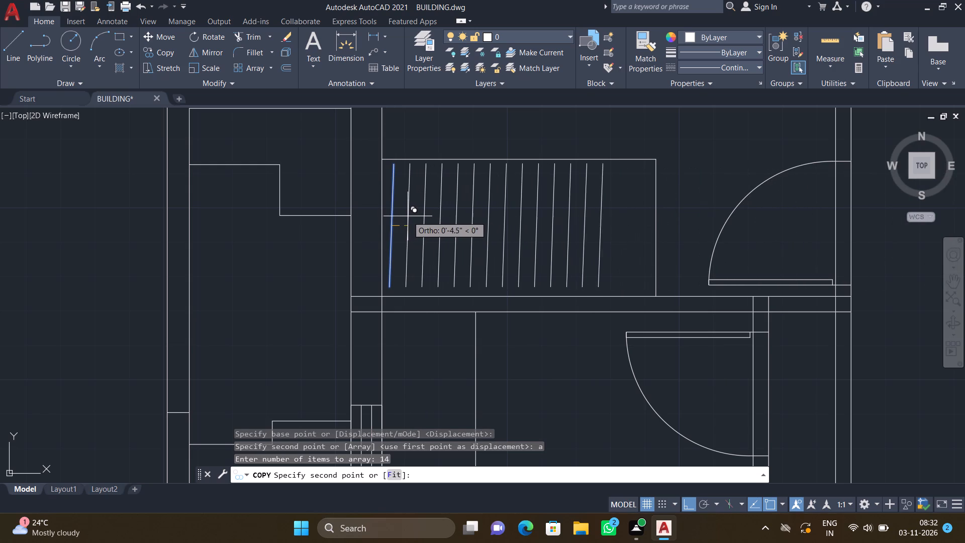
left_click(411, 214)
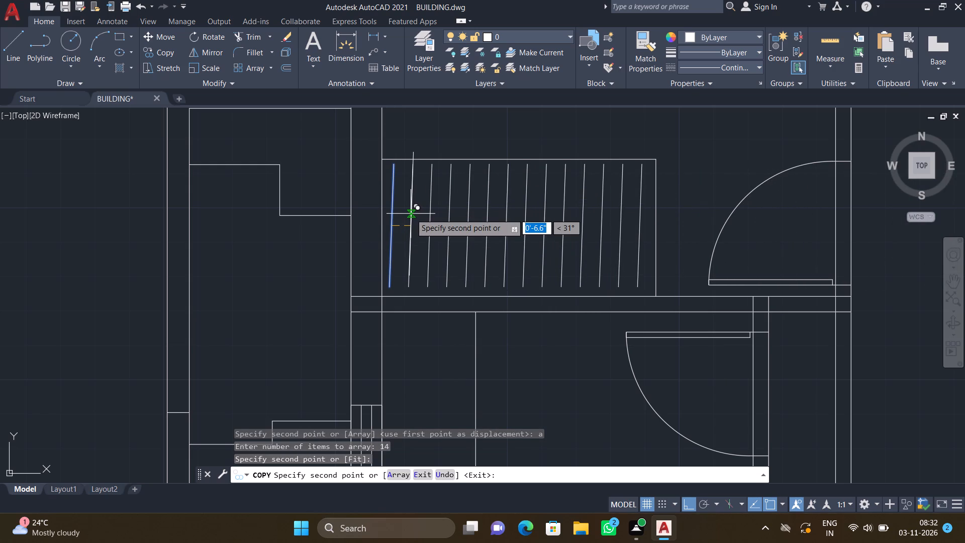
key("Return")
Draw a horizontal rail line about 6'-4" long through the midpoints of the northwest room's wardrobe hanger lines.
key("l")
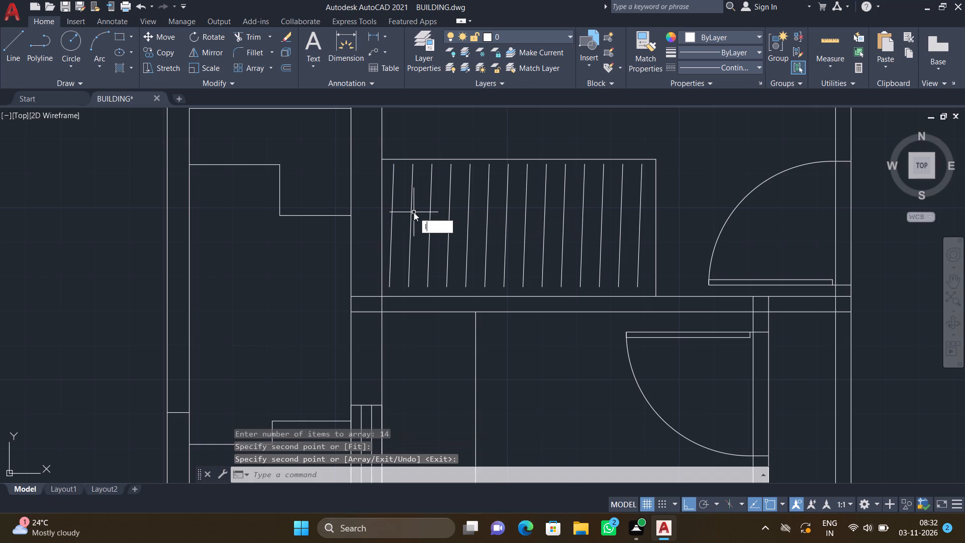
key("Return")
scroll(391, 232, "up", 2)
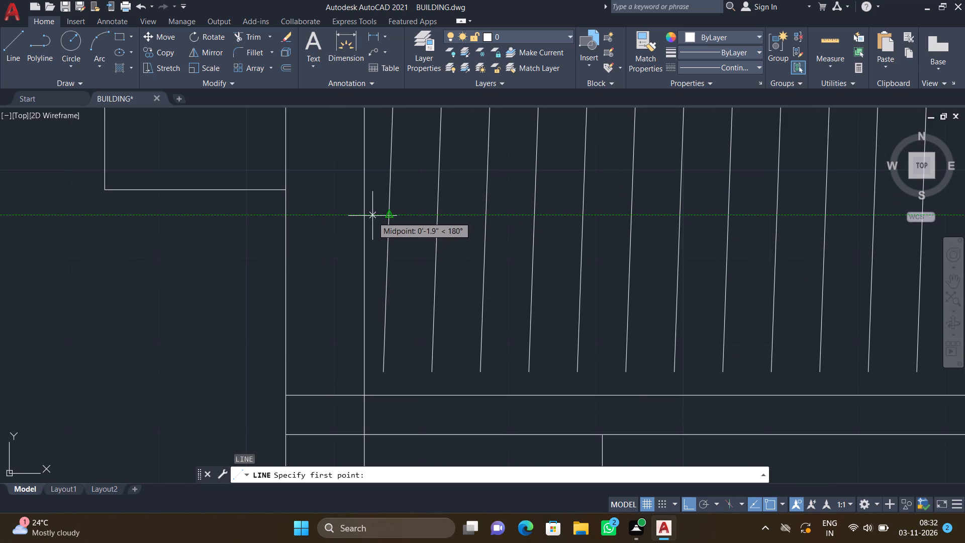
left_click(372, 216)
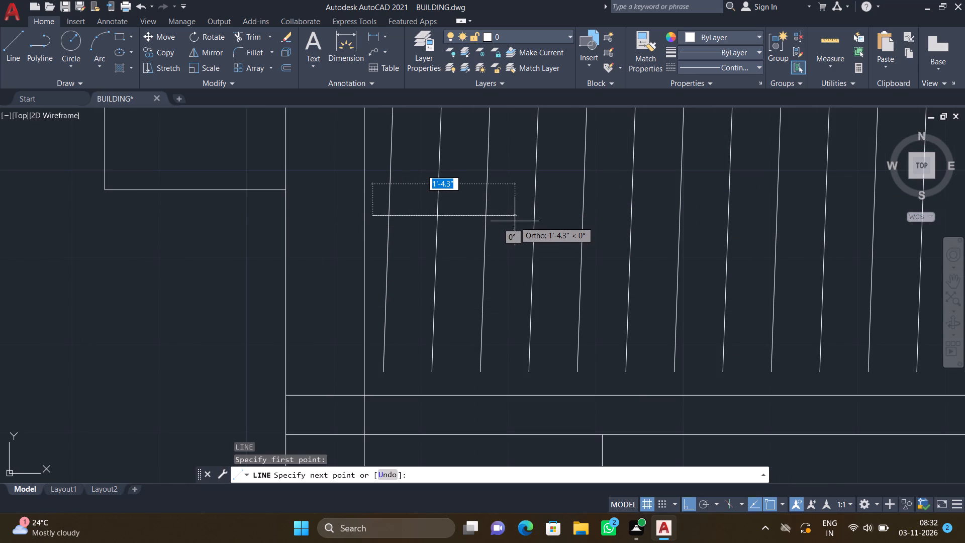
scroll(515, 213, "down", 3)
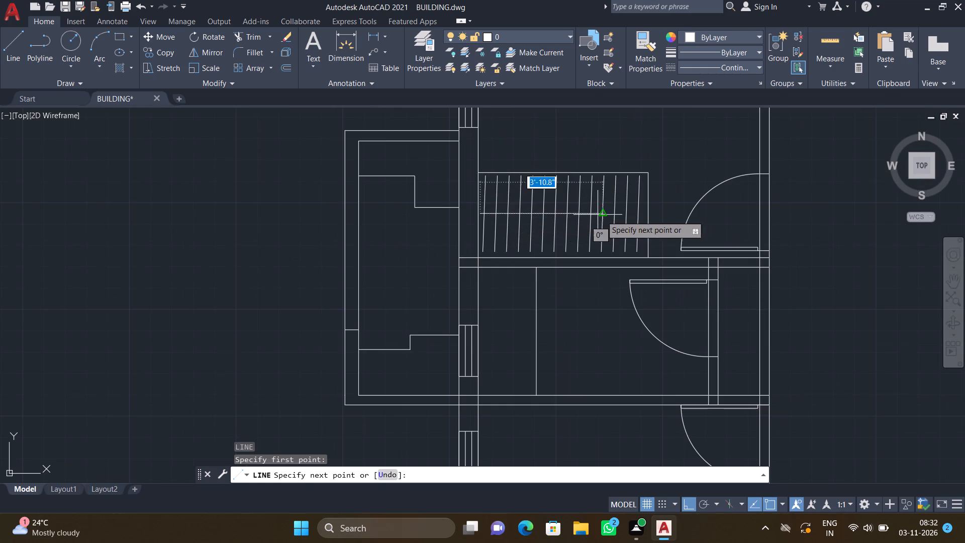
scroll(645, 215, "up", 4)
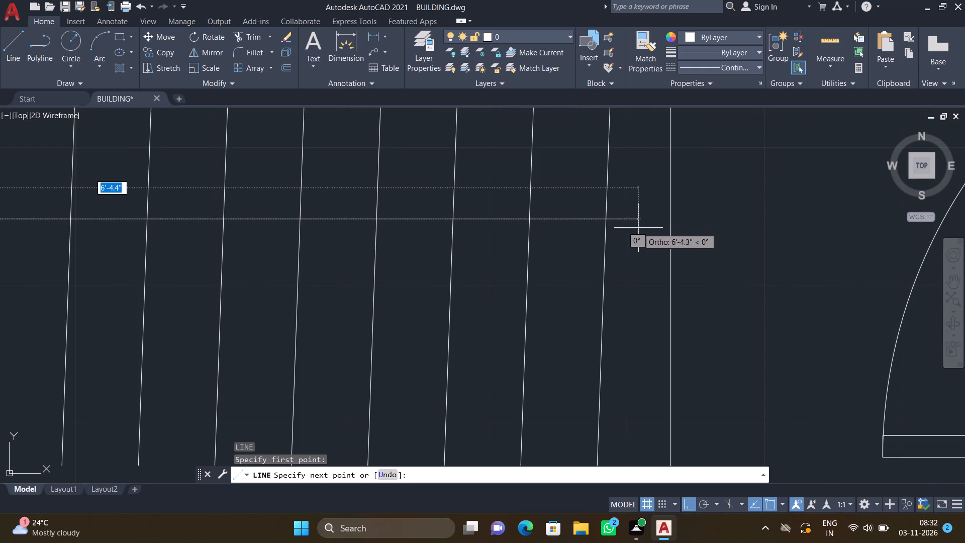
left_click(639, 219)
key("Return")
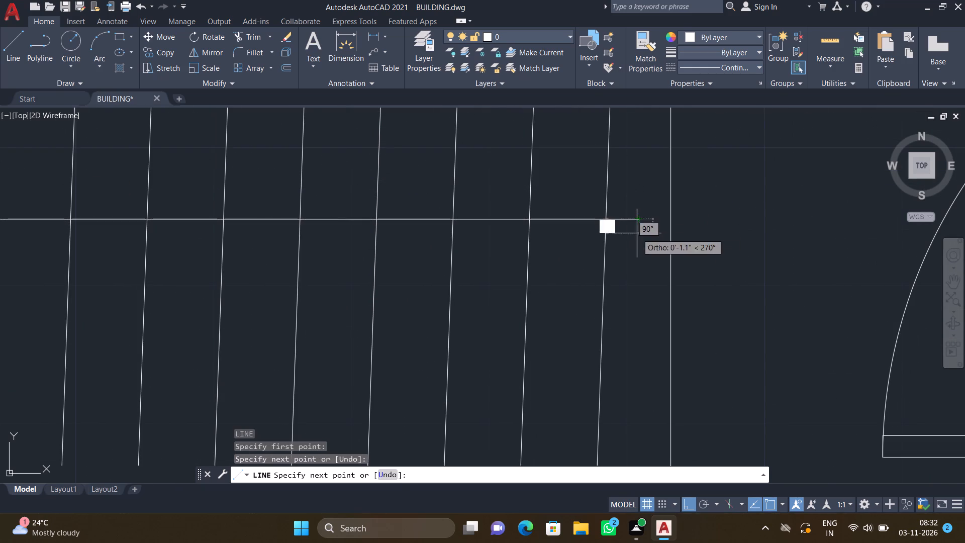
With Ortho mode off, draw a slightly slanted line about 2'-7" long just inside the west end of the northeast room's wardrobe outline.
scroll(619, 266, "down", 4)
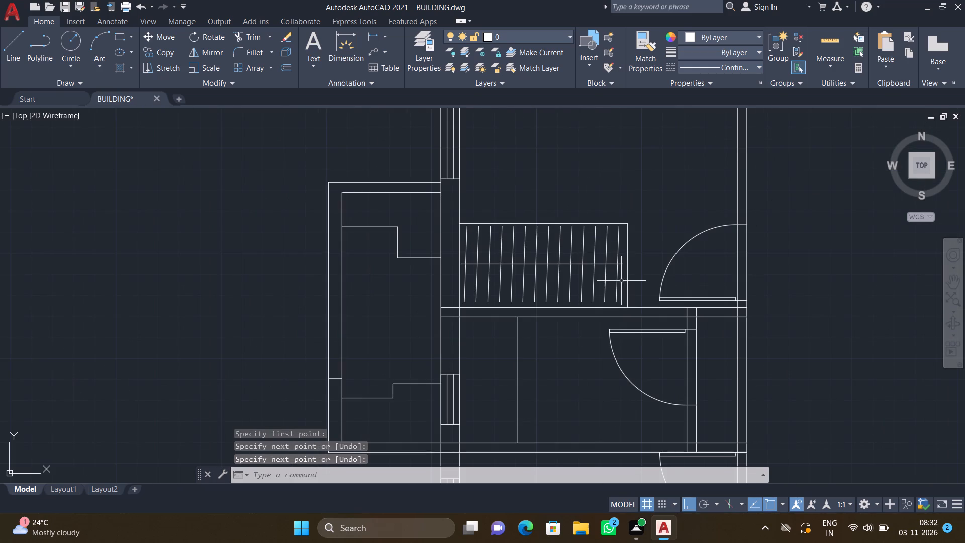
scroll(621, 281, "down", 4)
scroll(717, 282, "up", 4)
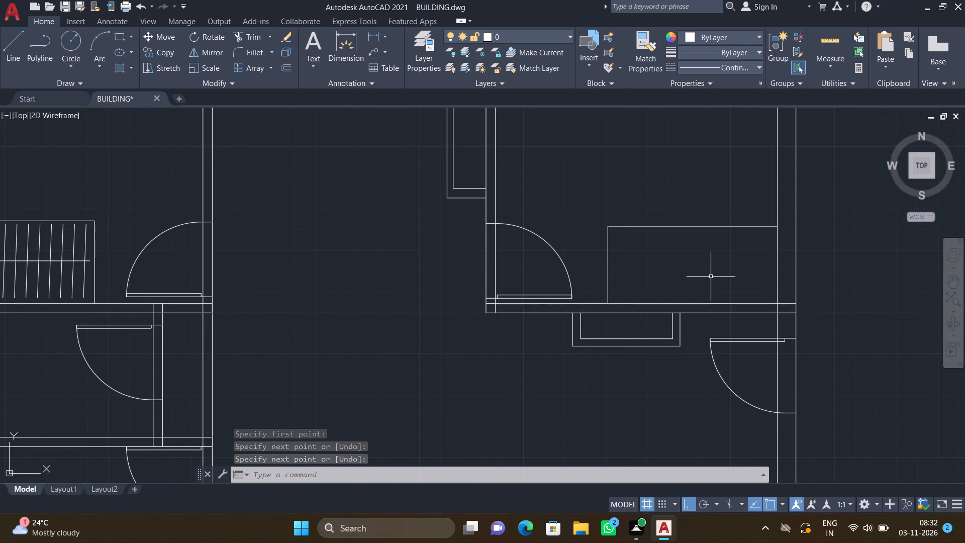
key("F8")
key("l")
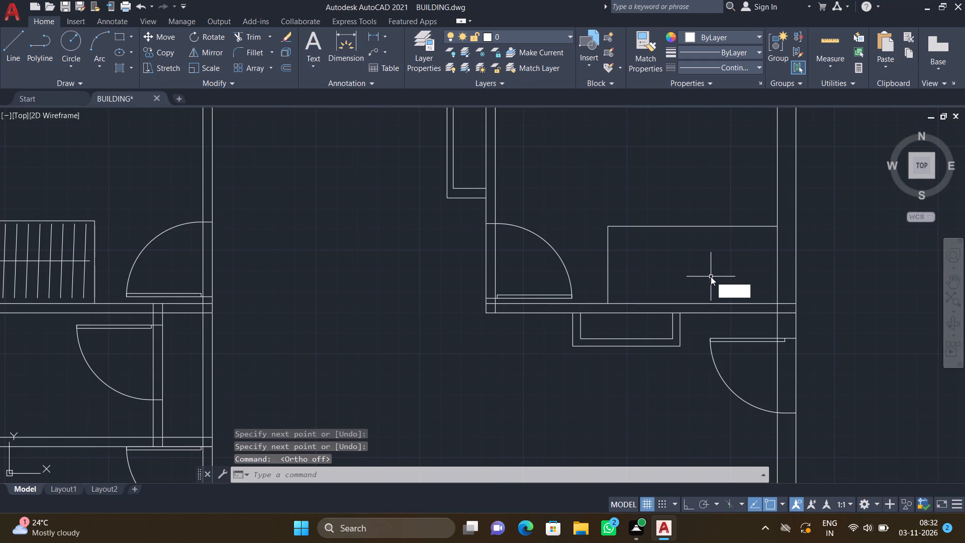
key("Return")
scroll(614, 291, "up", 2)
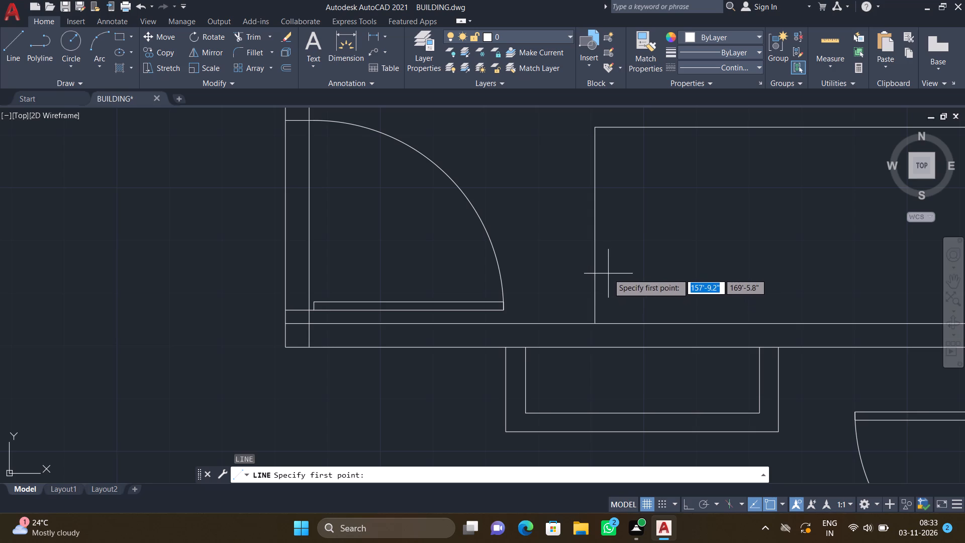
left_click(613, 309)
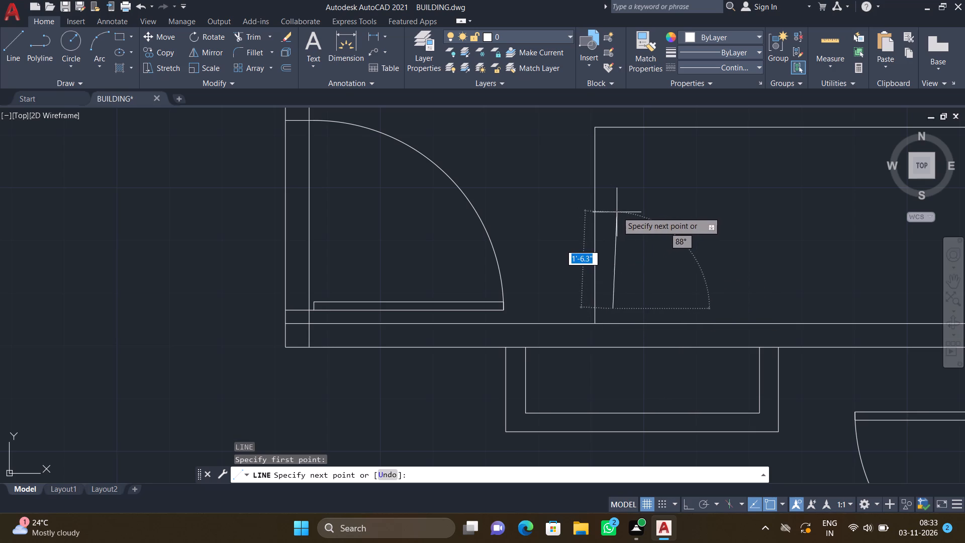
scroll(624, 136, "up", 1)
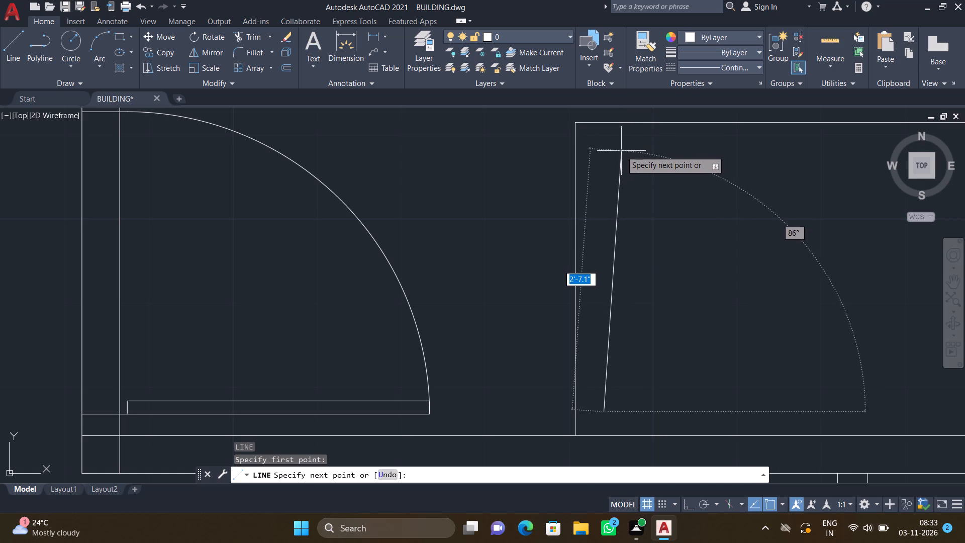
left_click(621, 151)
key("Return")
With Ortho mode on, copy the northeast room's slanted hanger line eastward as an array of 15 items about 5" apart across the wardrobe.
scroll(655, 248, "down", 2)
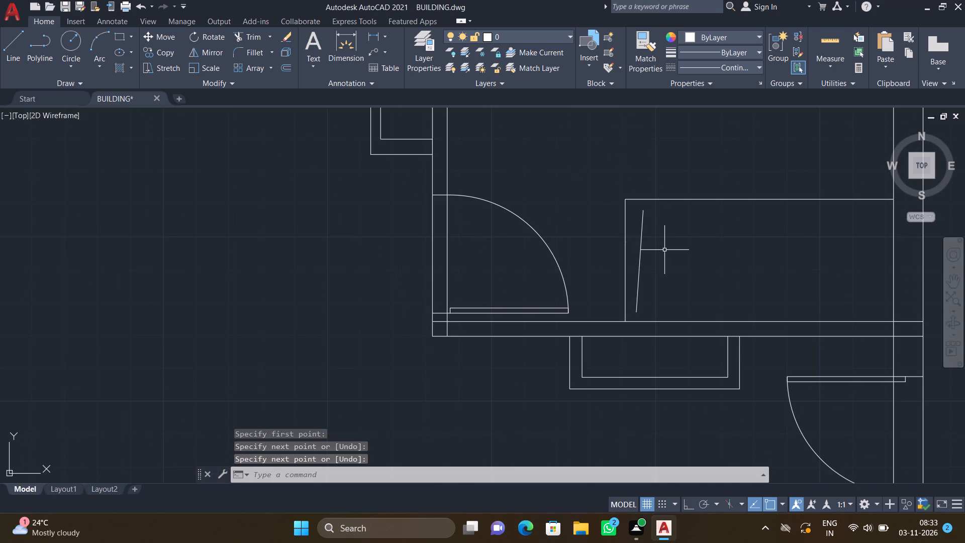
key("F8")
type("co")
key("Return")
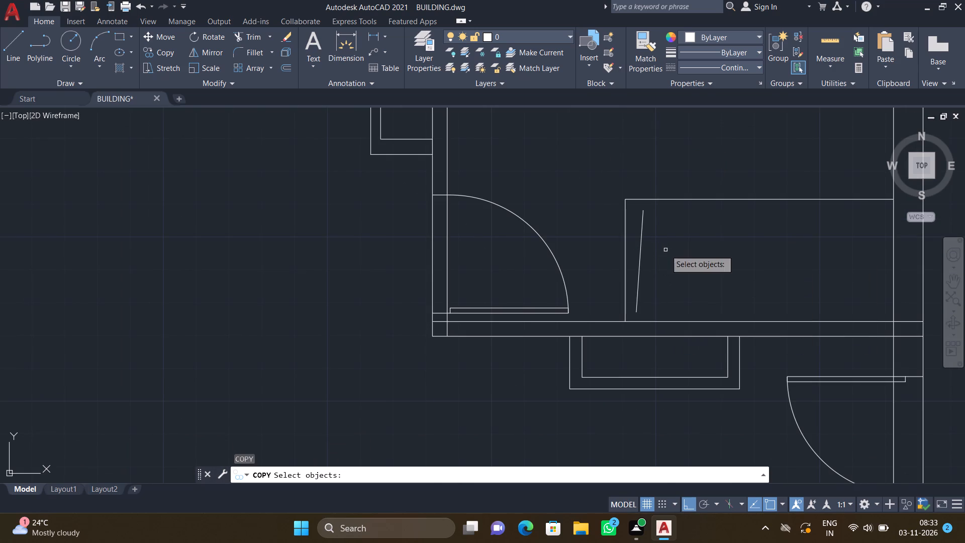
left_click(640, 254)
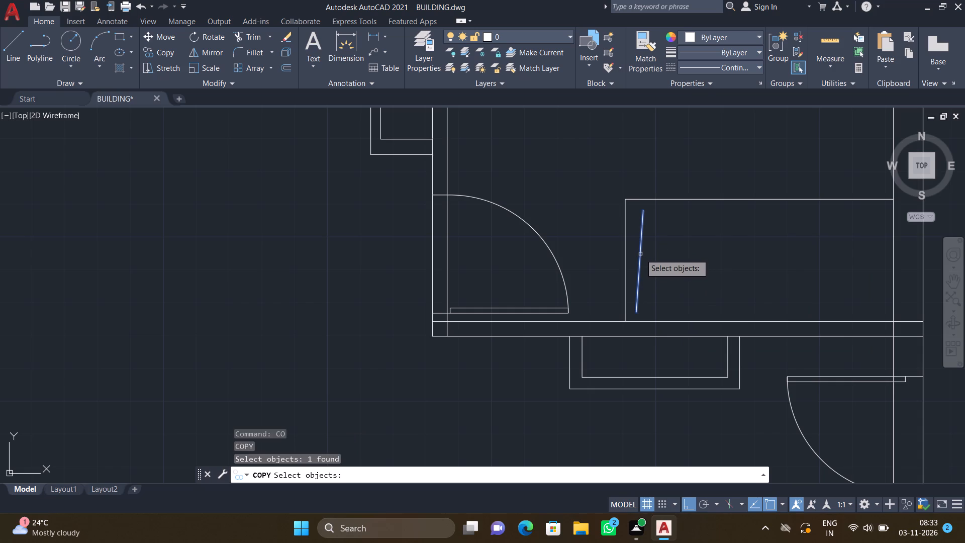
key("Return")
scroll(637, 263, "up", 2)
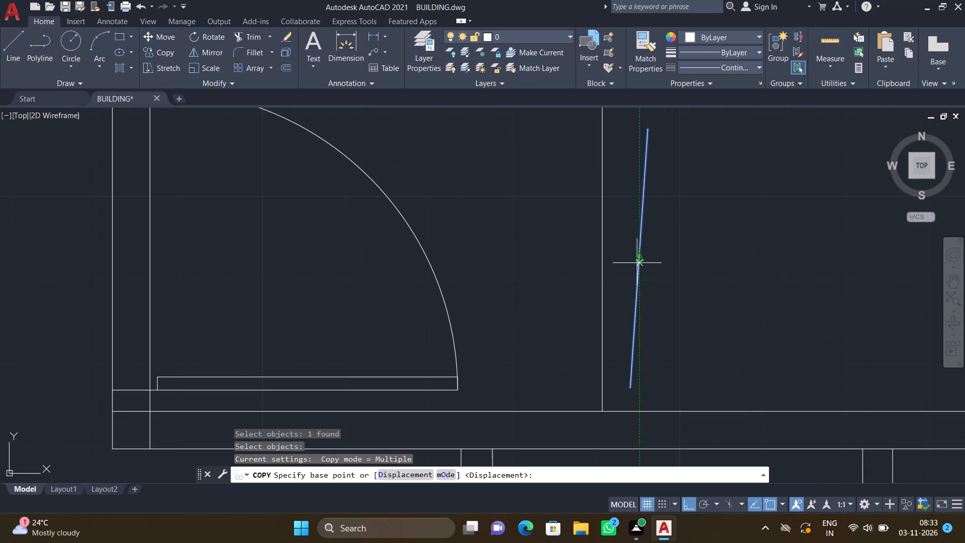
left_click(637, 257)
scroll(671, 252, "down", 4)
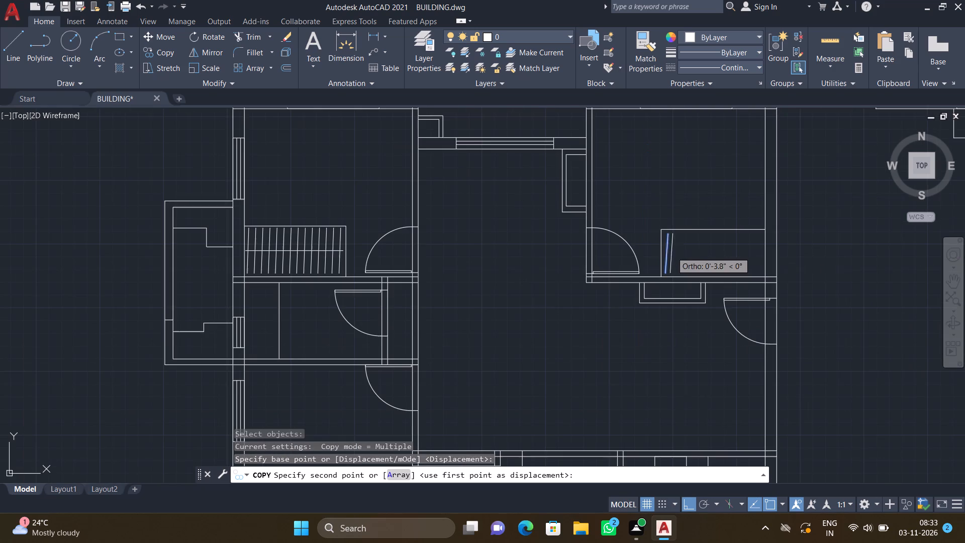
scroll(680, 255, "up", 2)
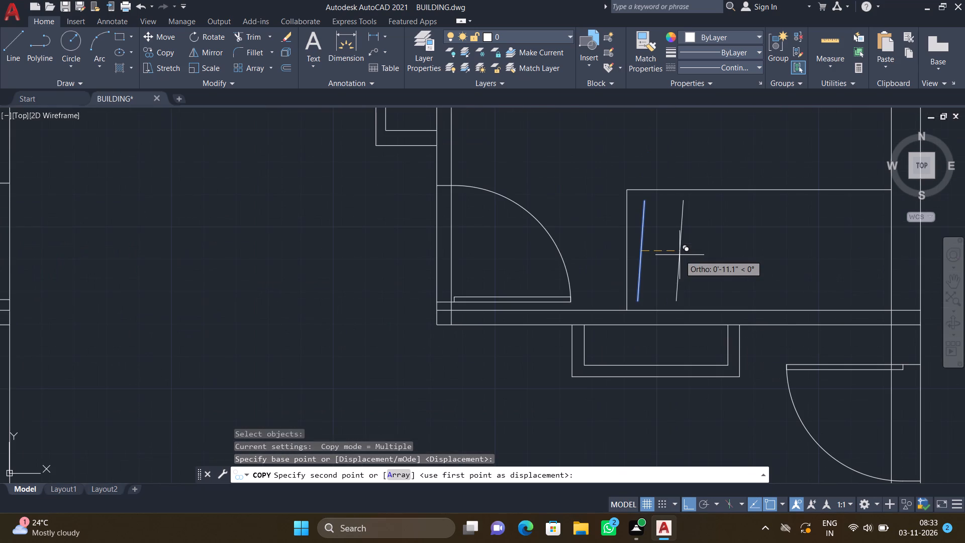
key("a")
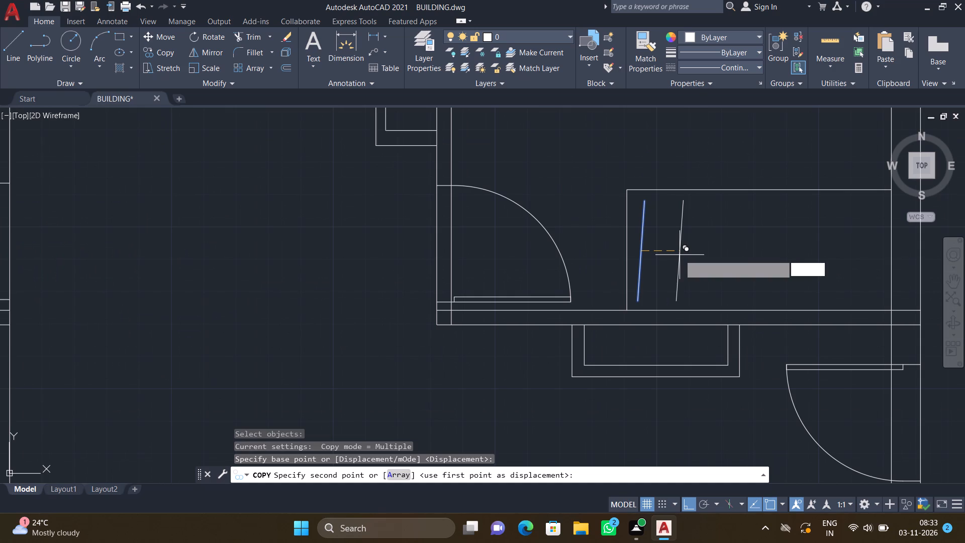
key("Return")
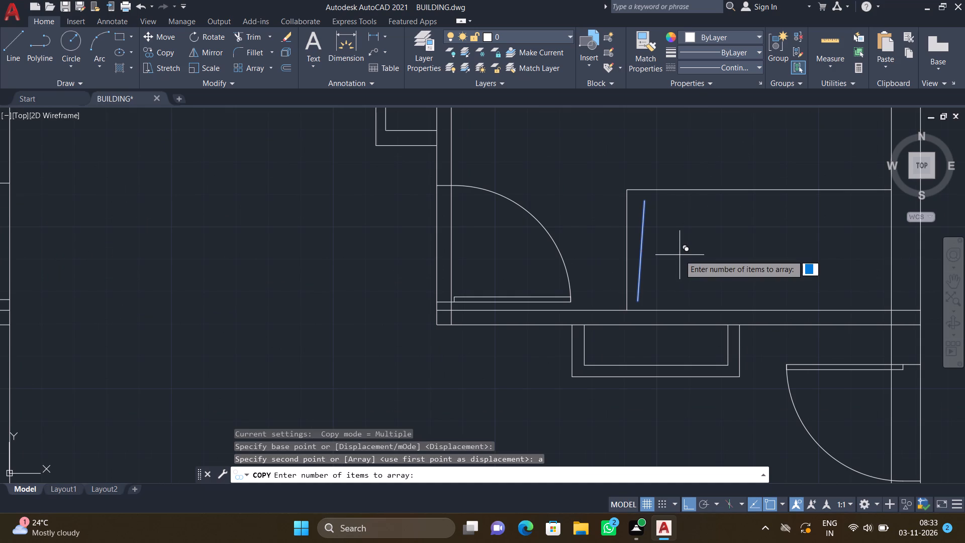
type("15")
key("Return")
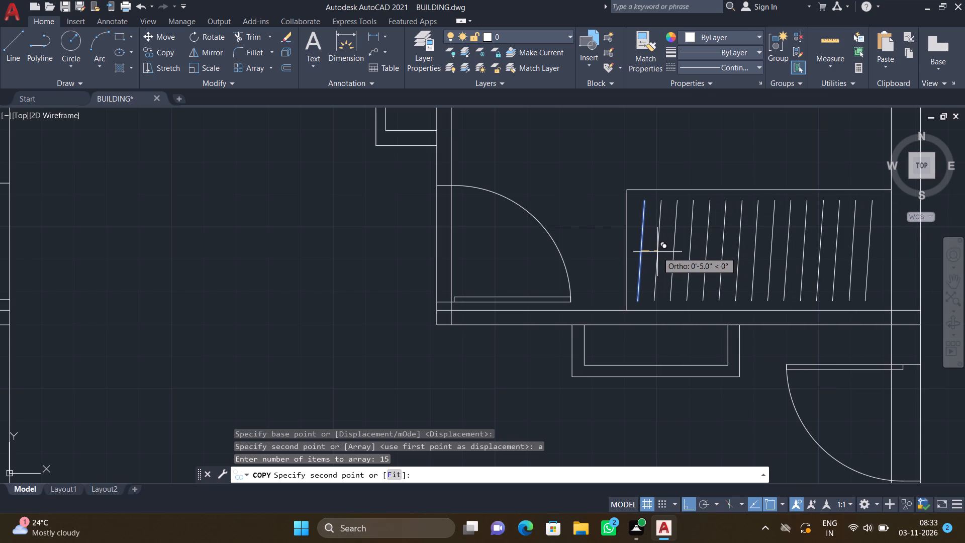
left_click(657, 251)
key("Return")
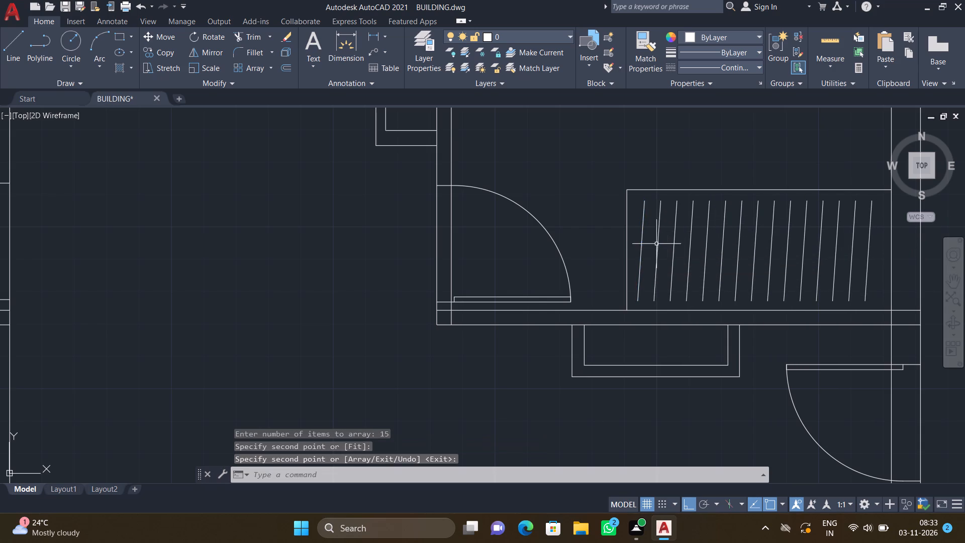
Draw a horizontal rail line eastward through the hanger lines' midpoints, starting just inside the west end of the northeast room's wardrobe.
scroll(707, 279, "down", 1)
scroll(718, 254, "up", 2)
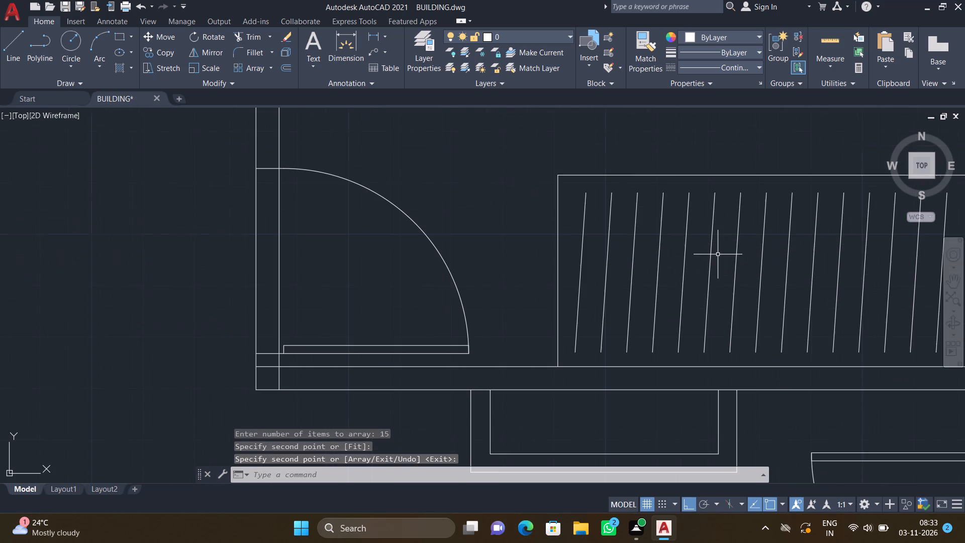
key("l")
key("Return")
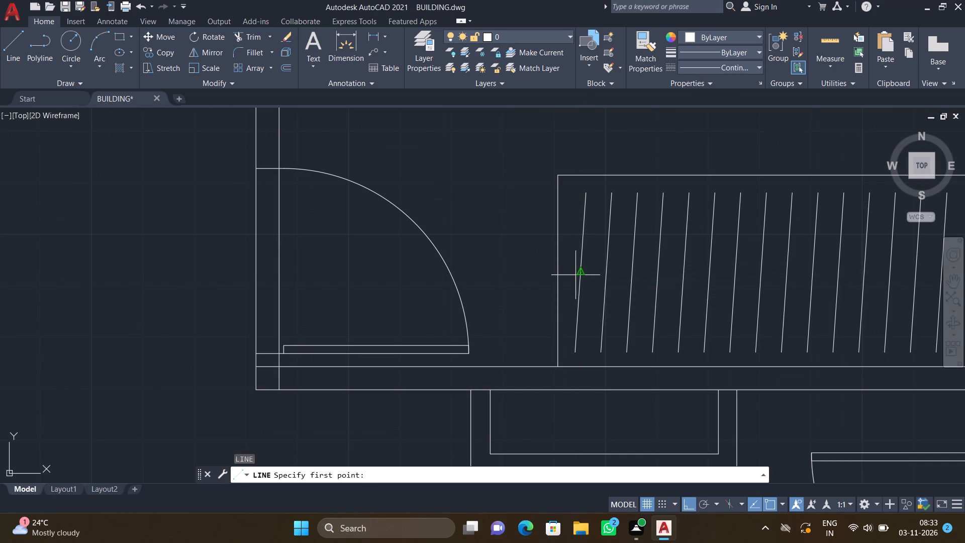
scroll(564, 271, "up", 2)
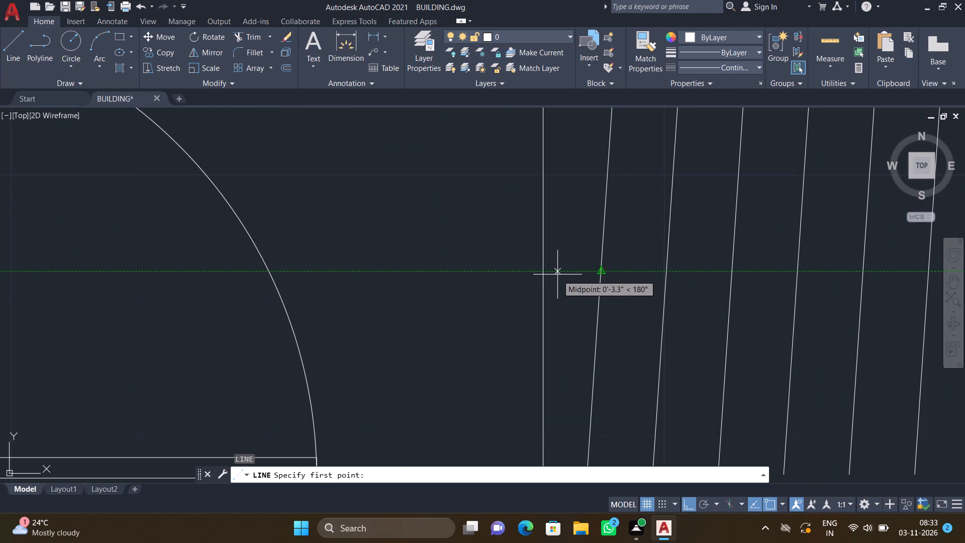
left_click_drag(557, 270, 568, 273)
scroll(647, 277, "down", 6)
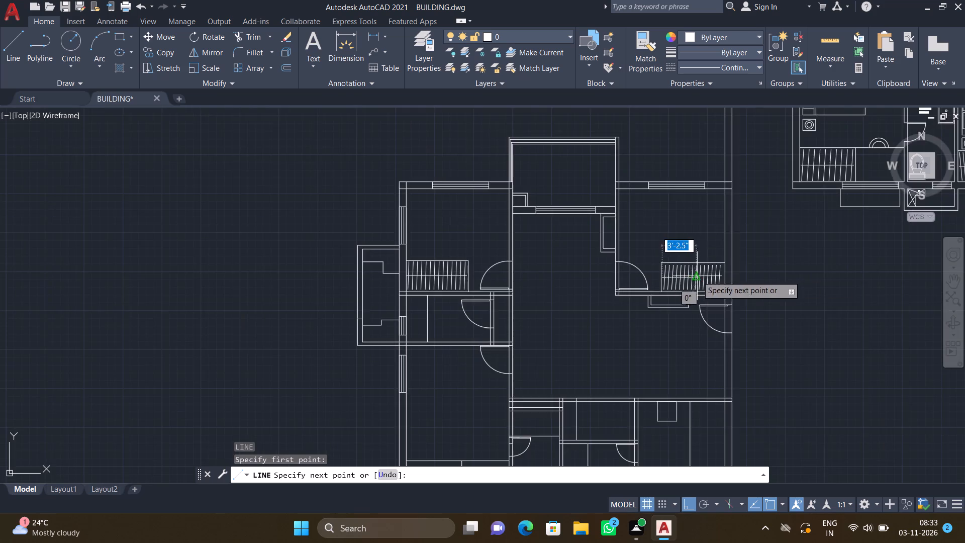
Finish the horizontal rod line about 6'-5" long across the slanted hanger lines in the wardrobe of the unfurnished plan's upper-right bedroom.
scroll(722, 273, "up", 5)
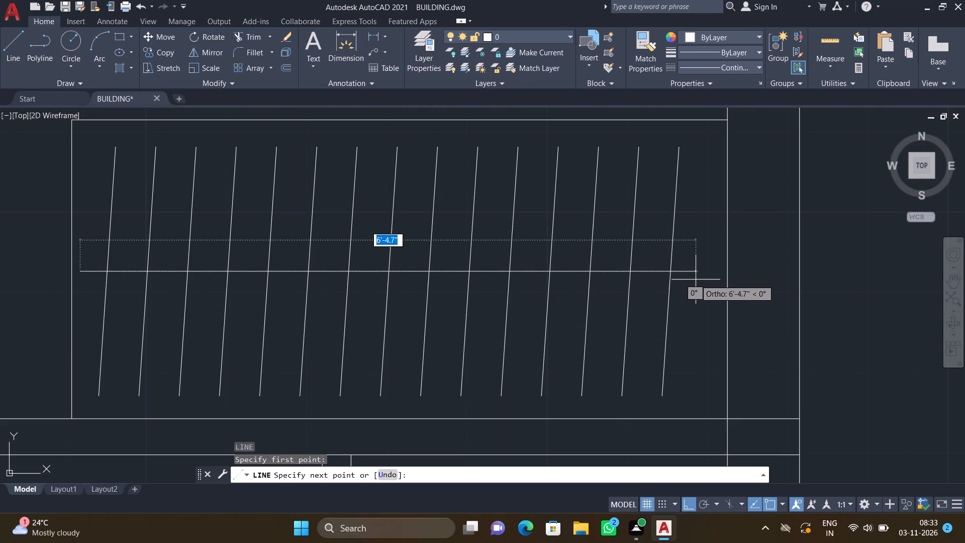
left_click(696, 278)
key("Return")
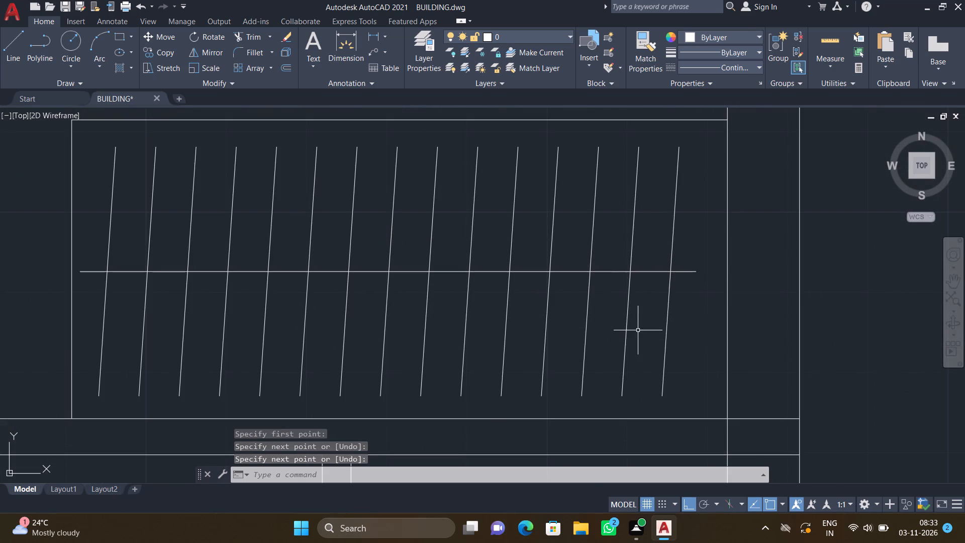
With Ortho off, draw a slightly slanted hanger line about 3' long beside the left wall in the lower-left bedroom's wardrobe.
scroll(637, 328, "down", 8)
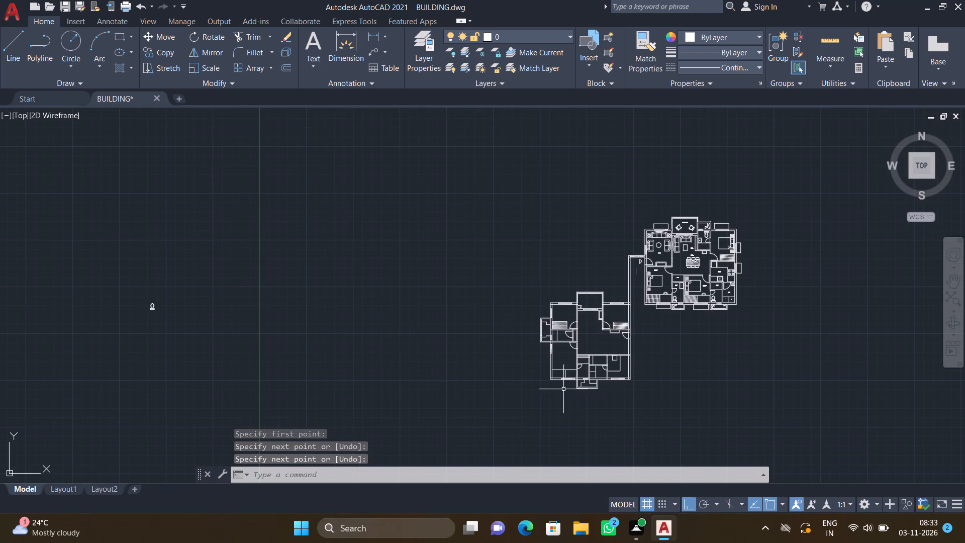
scroll(552, 382, "up", 4)
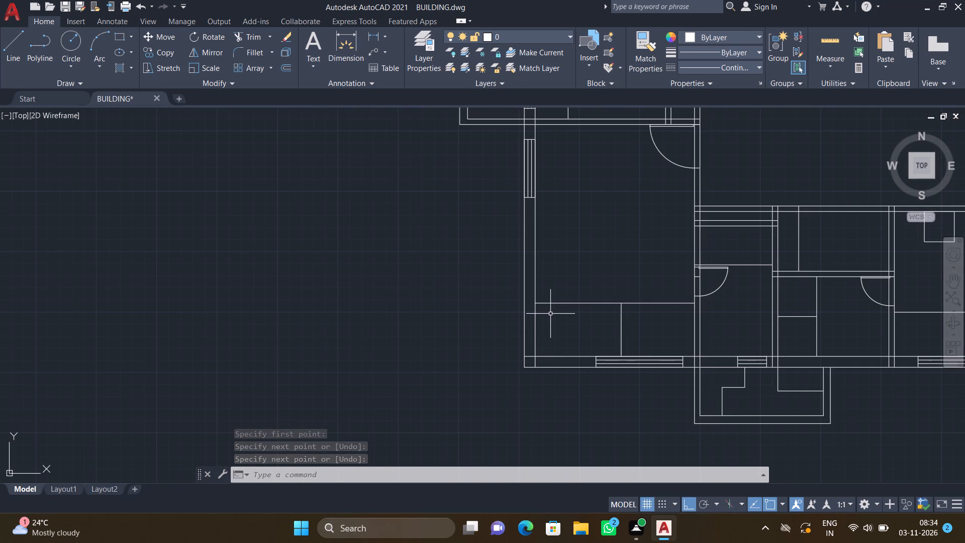
key("l")
key("Return")
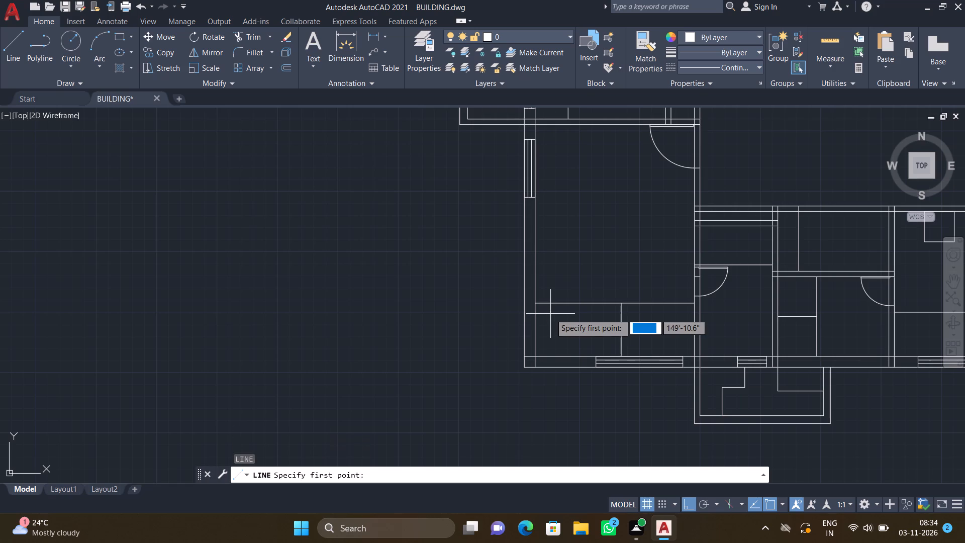
key("F8")
scroll(541, 339, "up", 2)
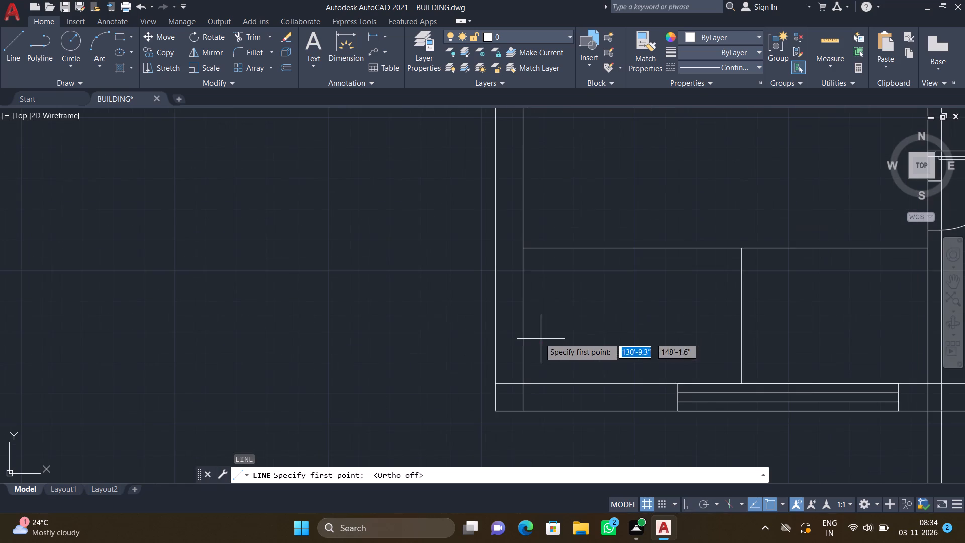
left_click(533, 374)
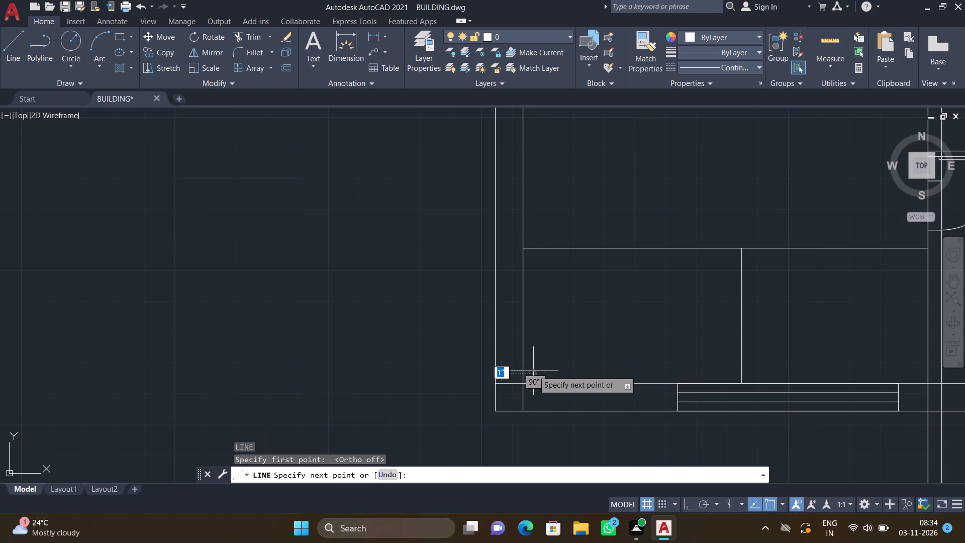
scroll(542, 262, "up", 2)
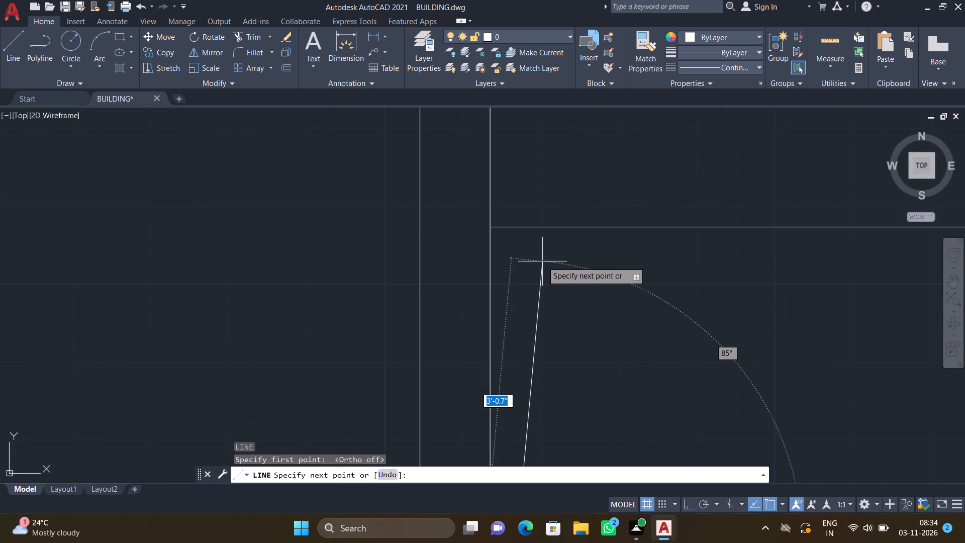
left_click(543, 249)
key("Return")
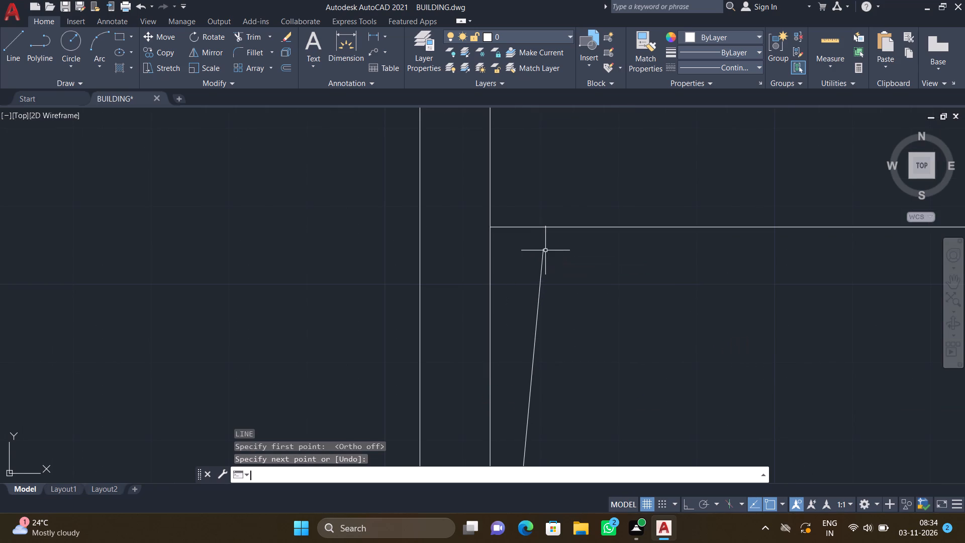
Copy the slanted hanger line horizontally as an array of 10 items about 6.8" apart across the wardrobe, with Ortho on.
scroll(566, 307, "down", 4)
scroll(572, 333, "up", 2)
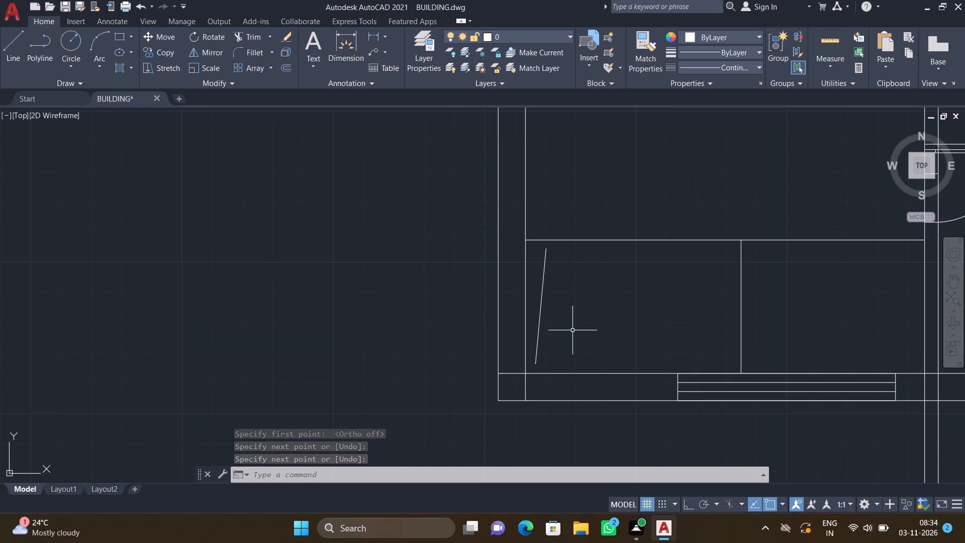
type("co")
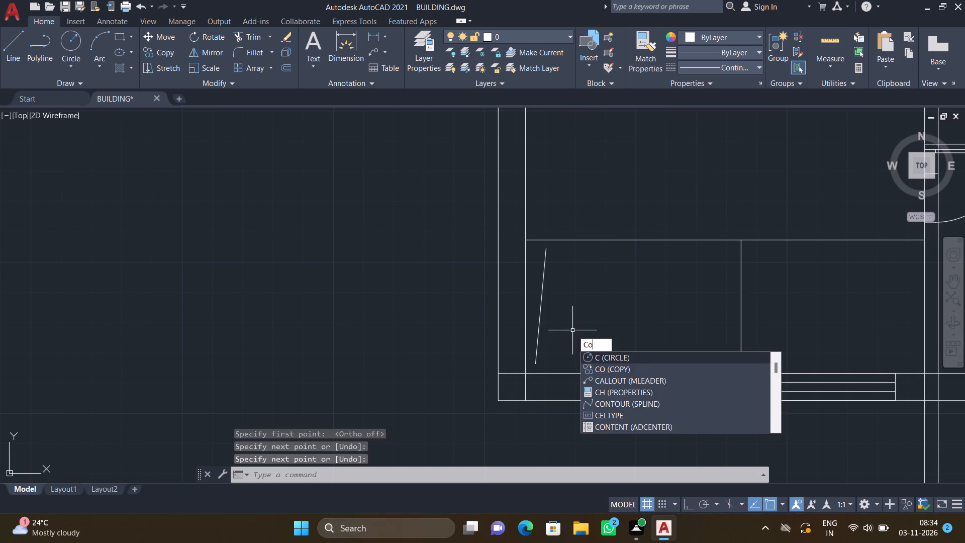
key("Return")
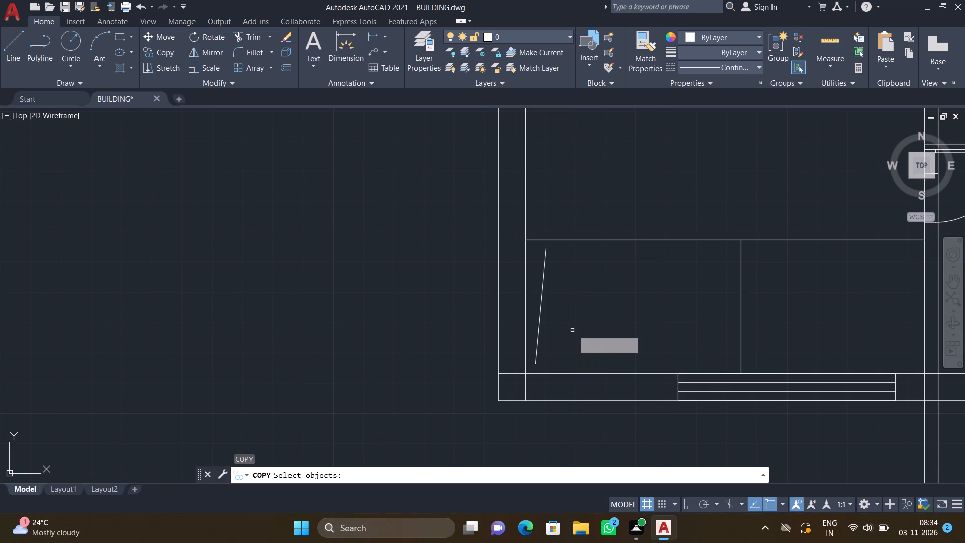
key("F8")
left_click(542, 294)
key("Return")
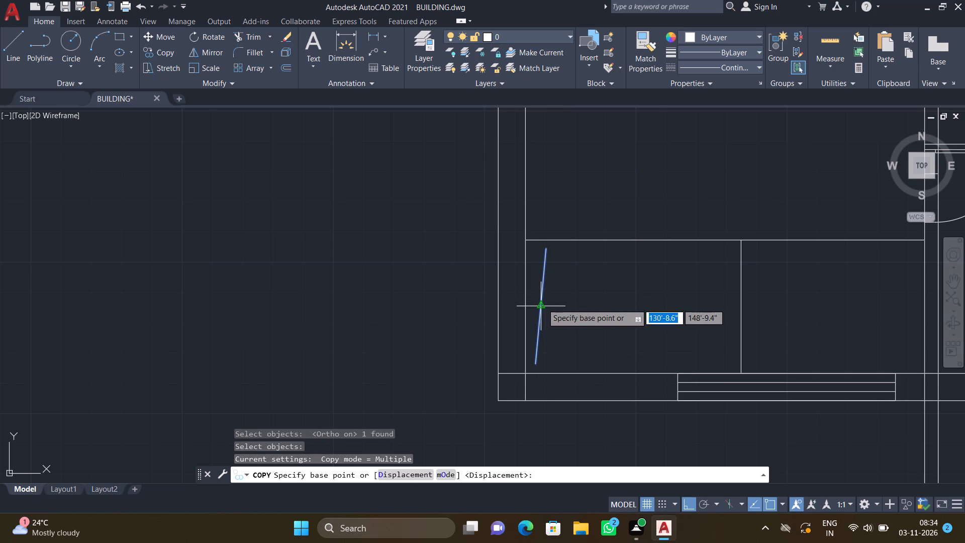
left_click(542, 304)
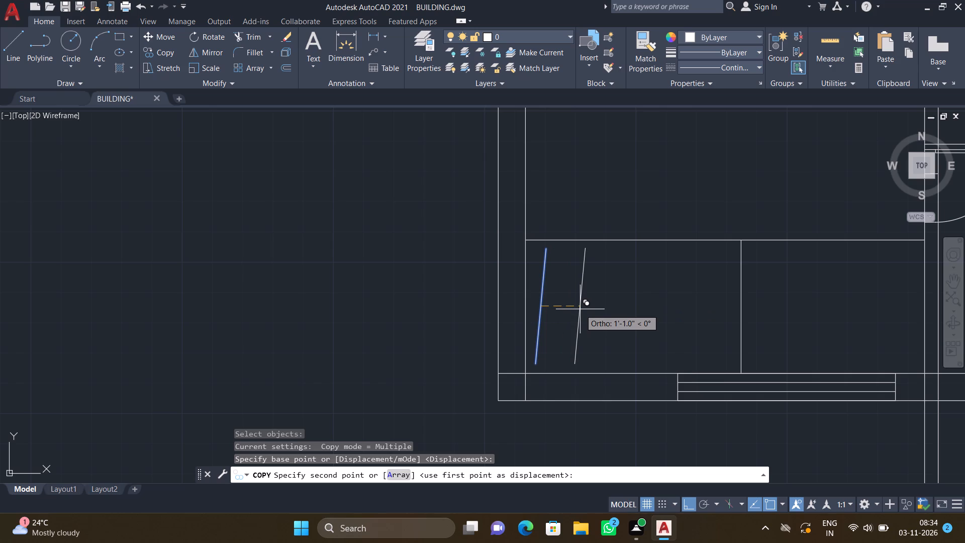
key("a")
key("Return")
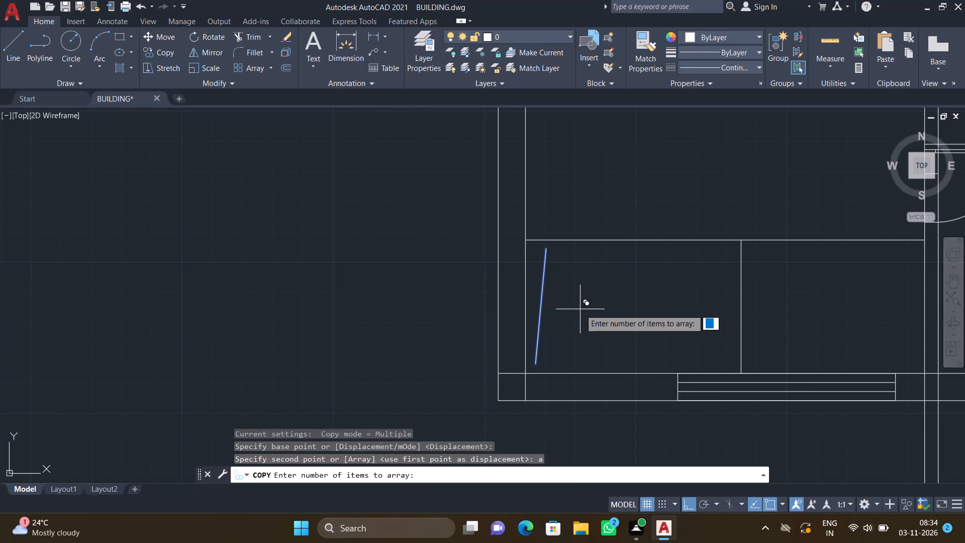
key("1")
key("0")
key("Return")
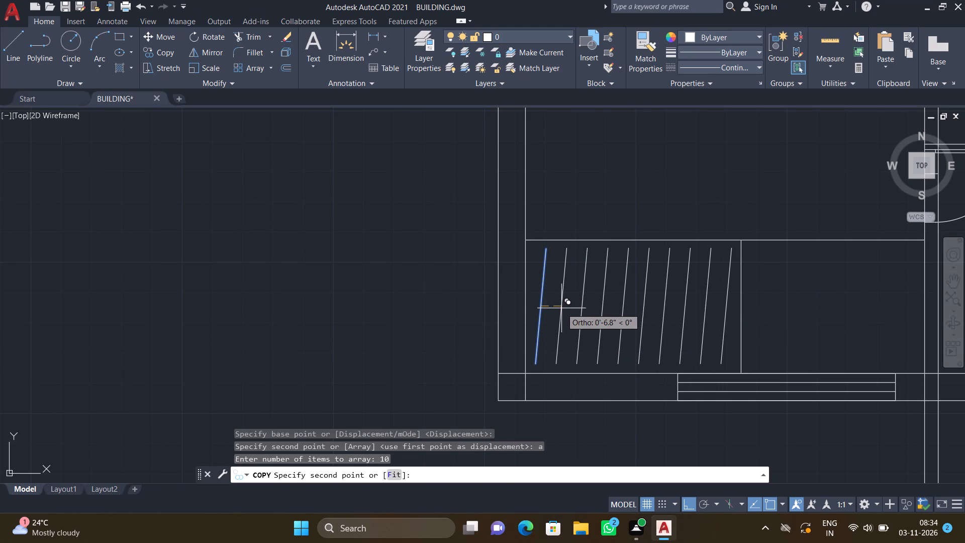
left_click(561, 308)
key("Return")
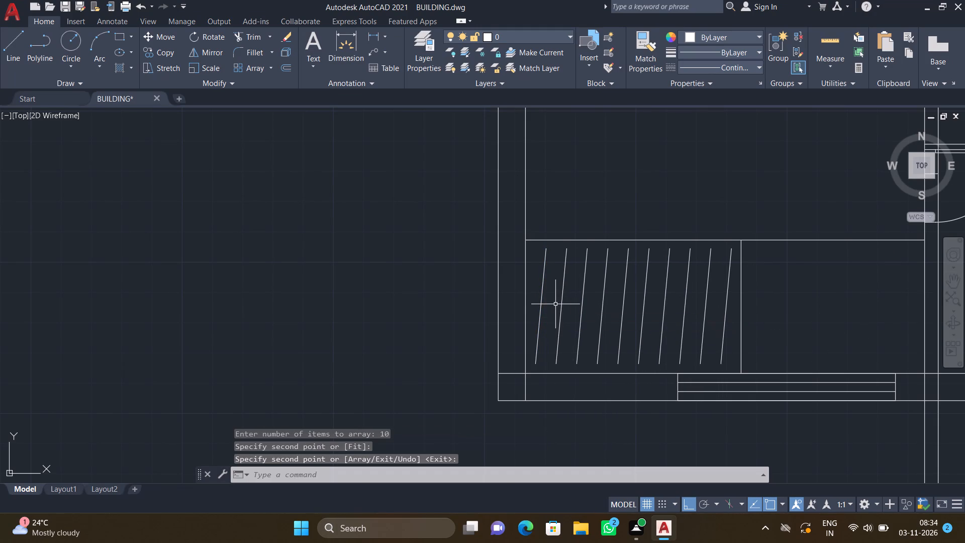
Draw a horizontal rod line through the middle of the lower-left wardrobe's hanger lines, from near the wall to near the divider.
key("l")
key("Return")
scroll(532, 307, "up", 2)
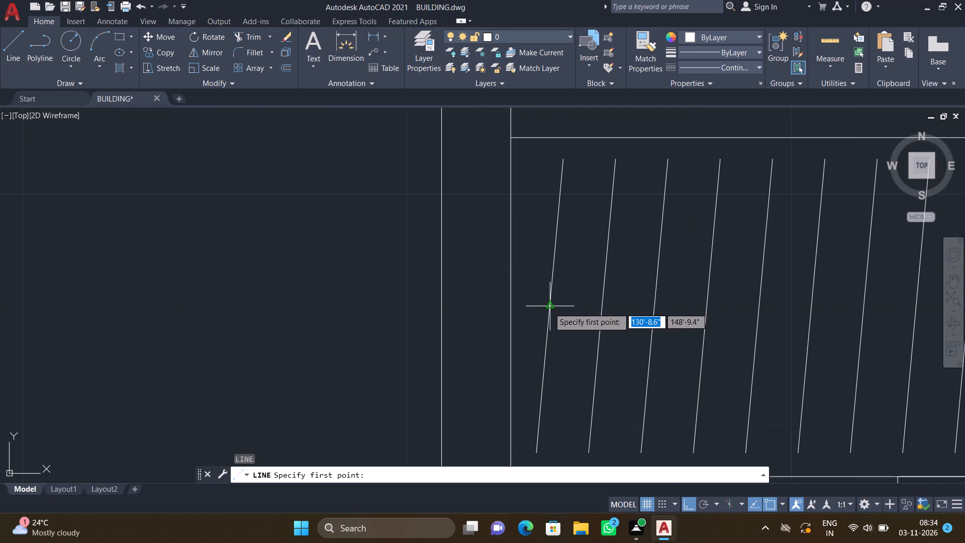
left_click(524, 303)
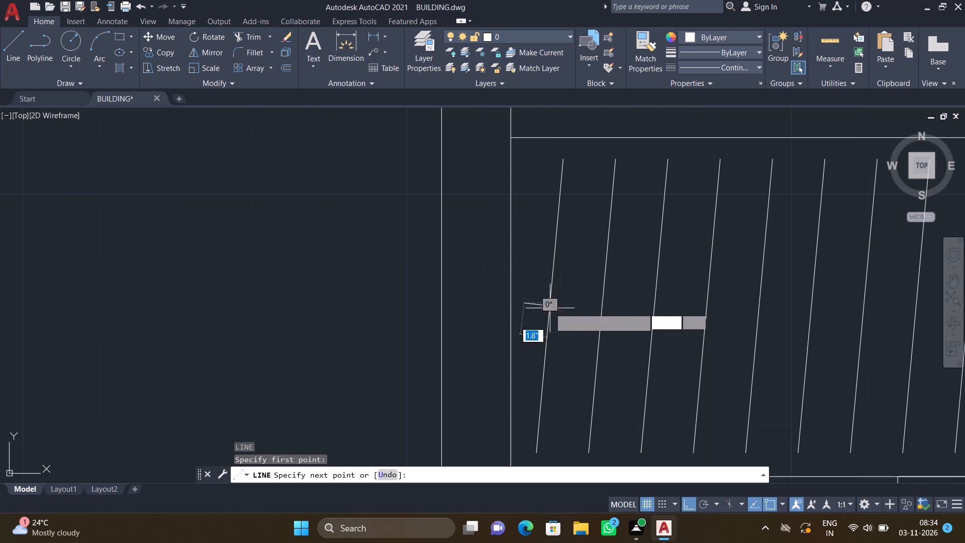
scroll(628, 307, "down", 4)
scroll(726, 303, "up", 3)
scroll(597, 325, "up", 3)
left_click(584, 296)
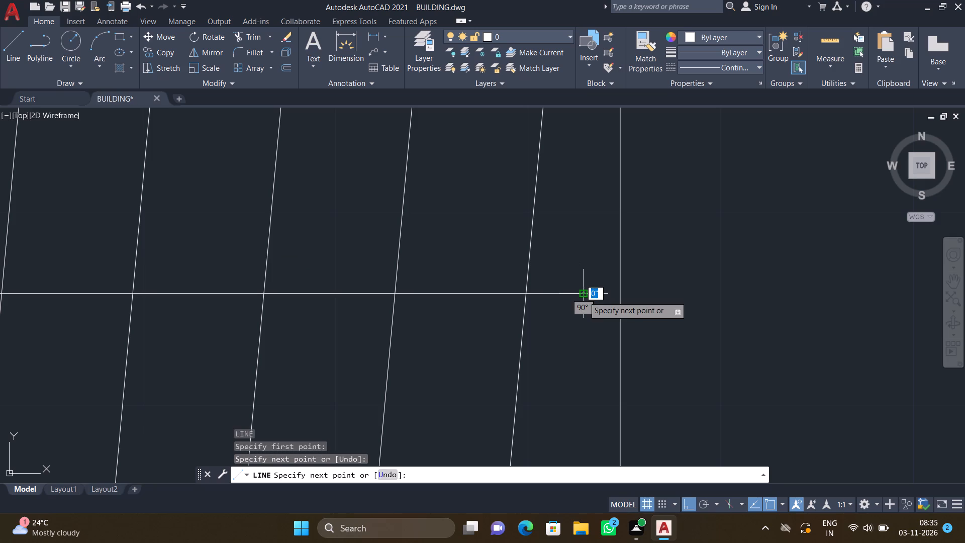
key("Return")
Copy the master bedroom's bed from the furnished flat, with Ortho off, beside the left wall of the second flat's upper-left bedroom, above the wardrobe.
scroll(563, 316, "down", 3)
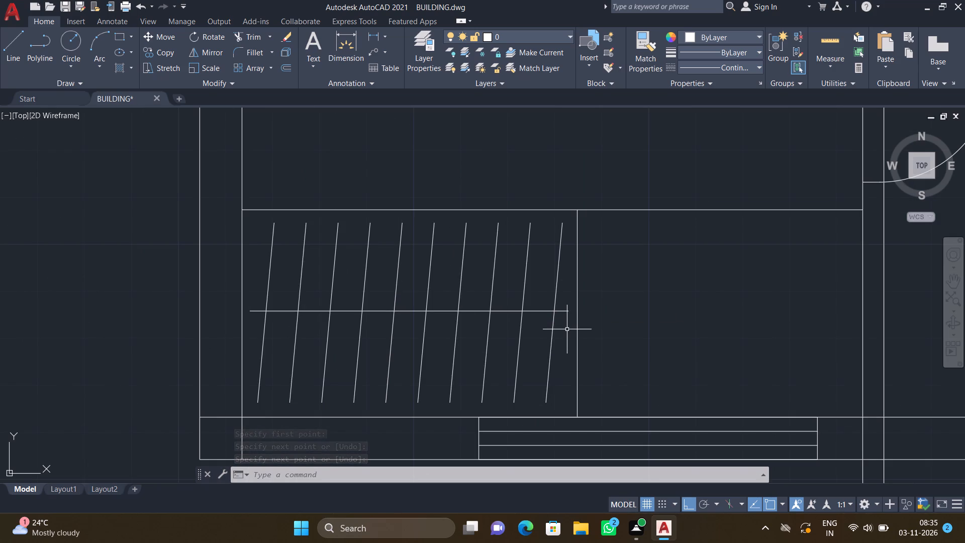
scroll(567, 329, "down", 3)
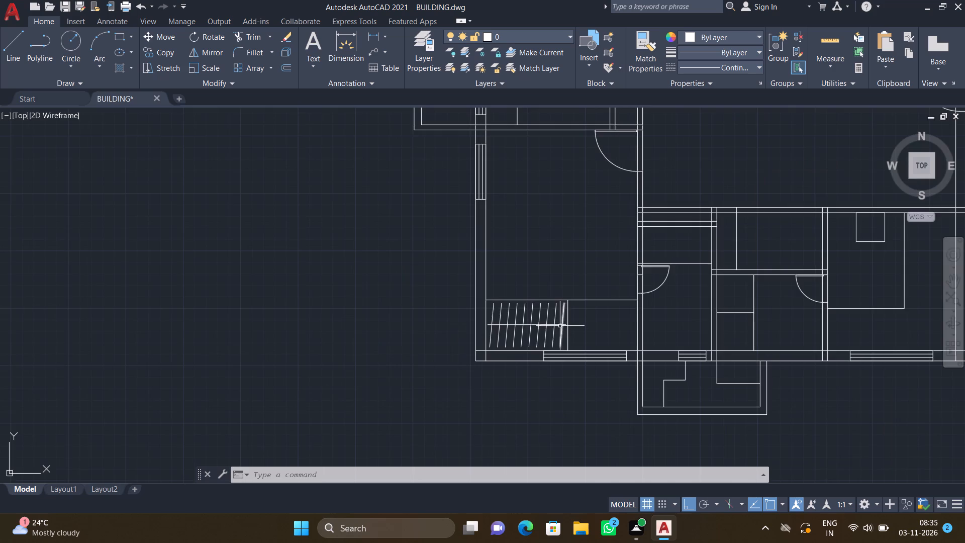
scroll(560, 325, "down", 3)
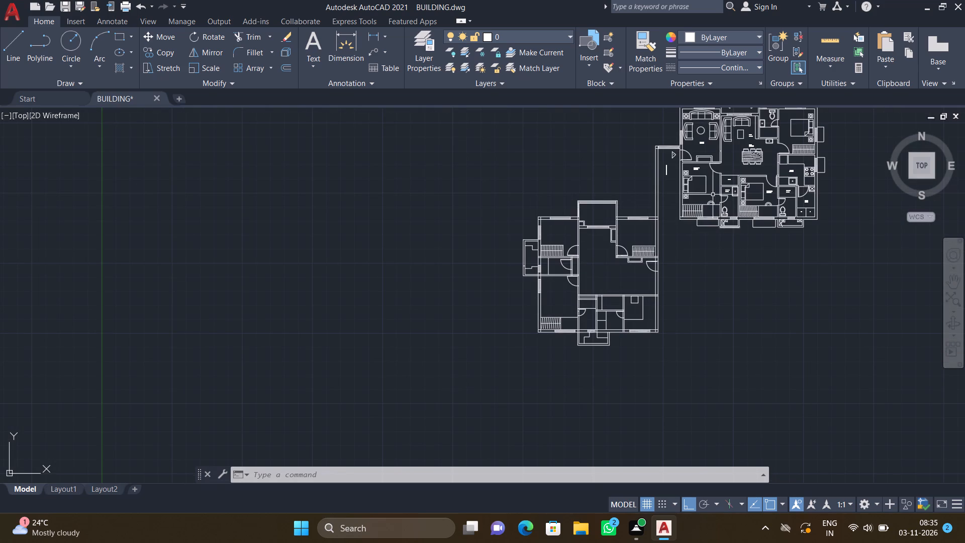
scroll(701, 84, "up", 7)
scroll(690, 138, "down", 2)
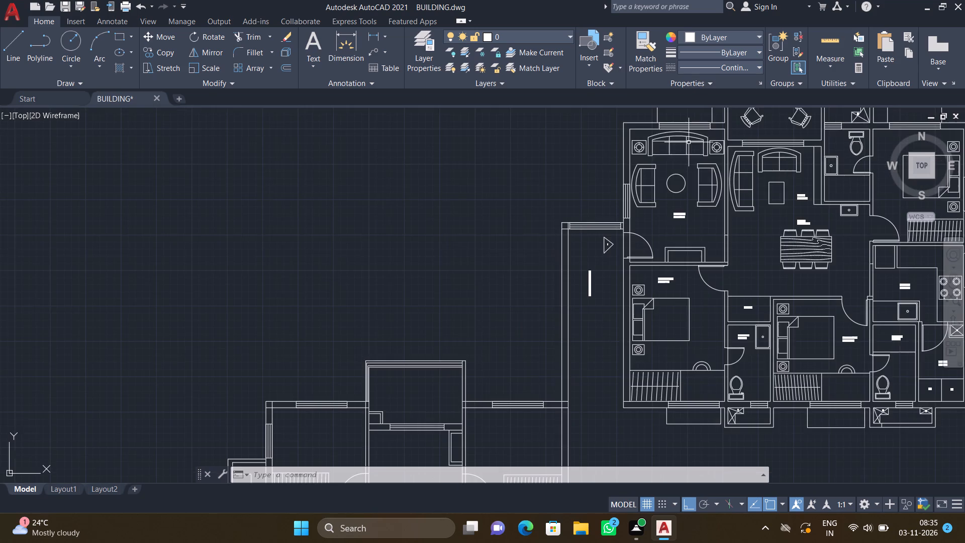
scroll(687, 139, "down", 5)
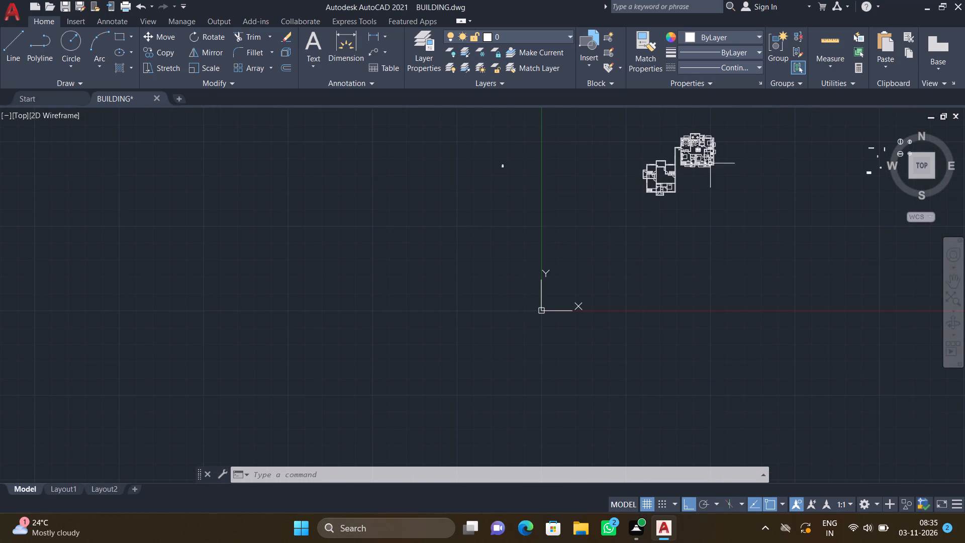
scroll(710, 134, "up", 4)
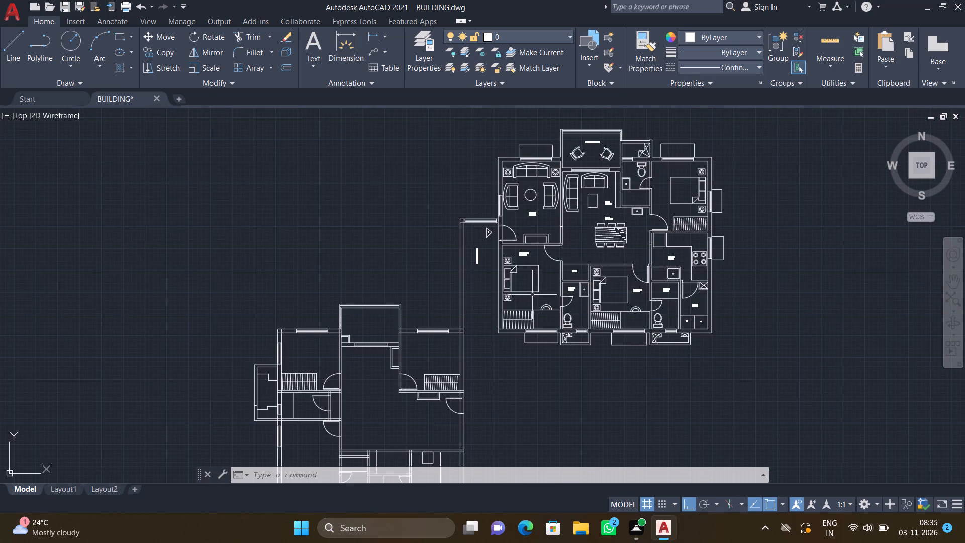
scroll(549, 296, "up", 3)
type("co")
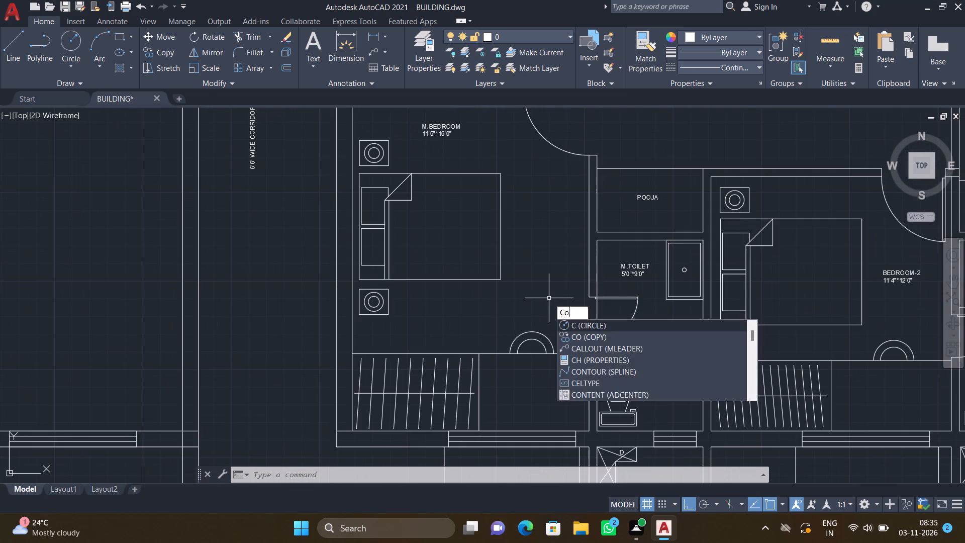
key("Return")
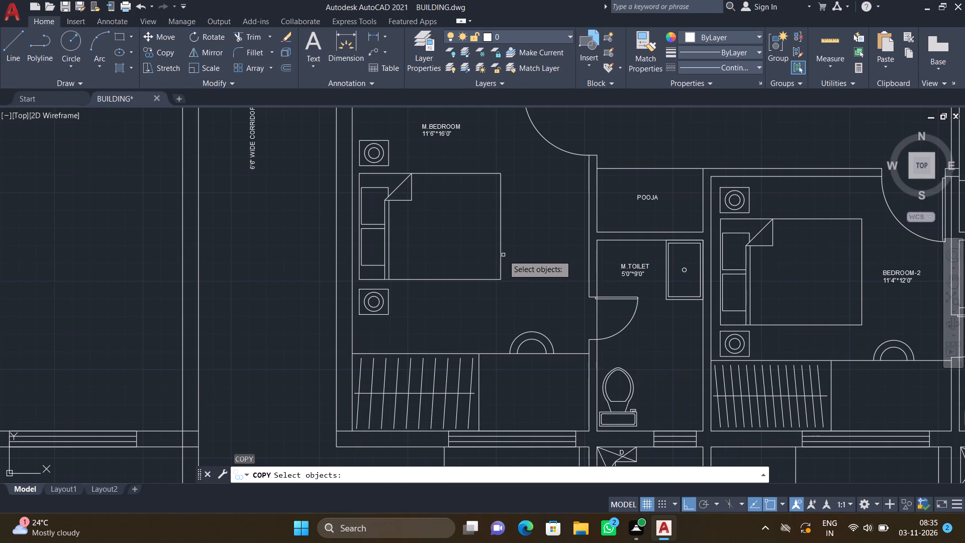
left_click(502, 245)
key("Return")
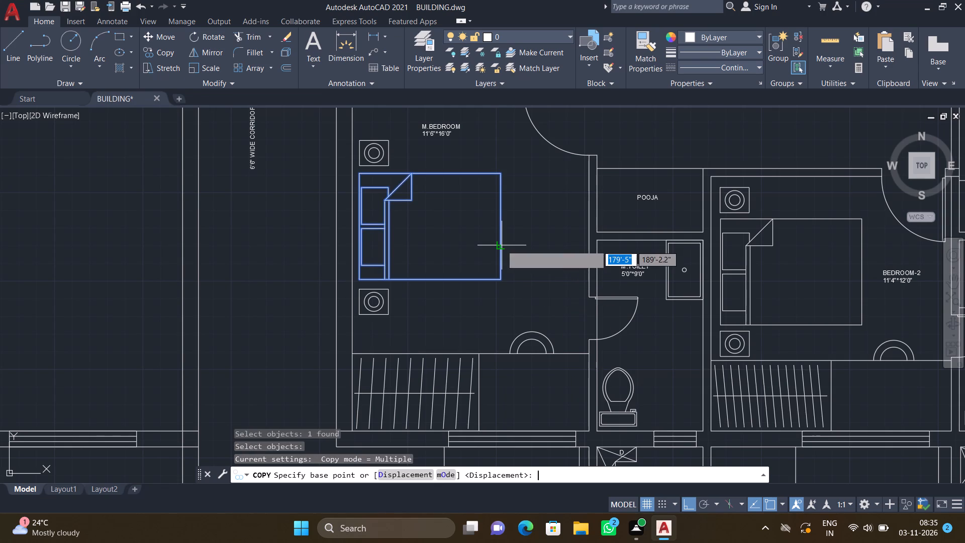
scroll(353, 176, "up", 1)
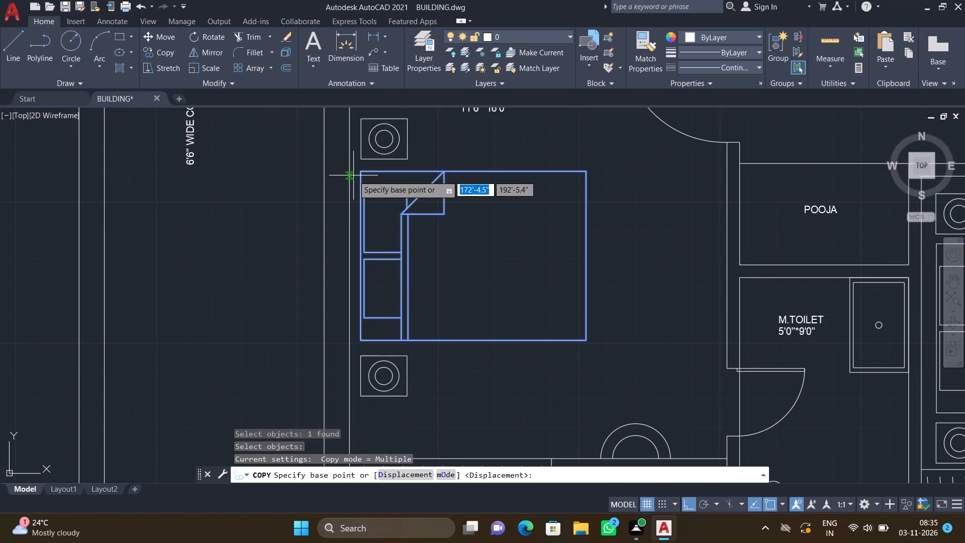
left_click(359, 171)
scroll(275, 305, "down", 4)
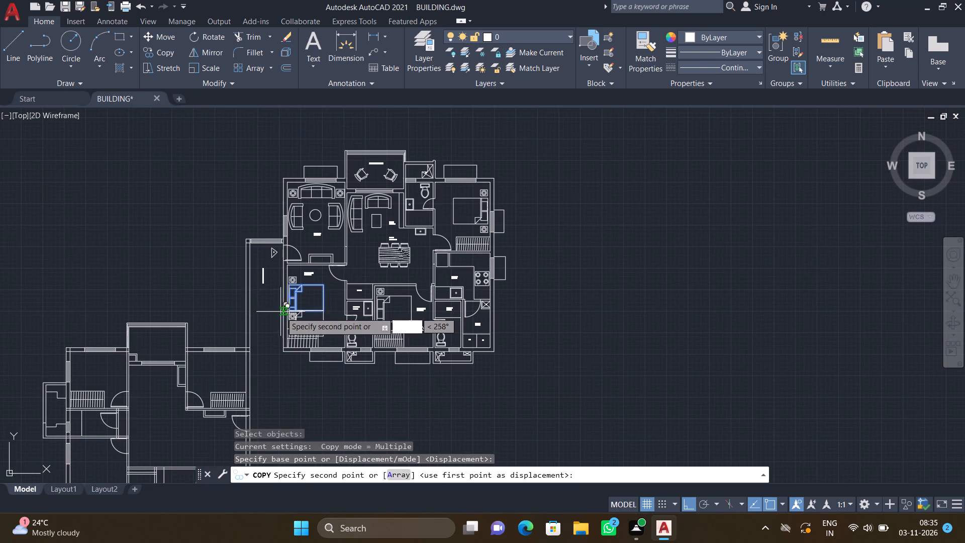
key("F8")
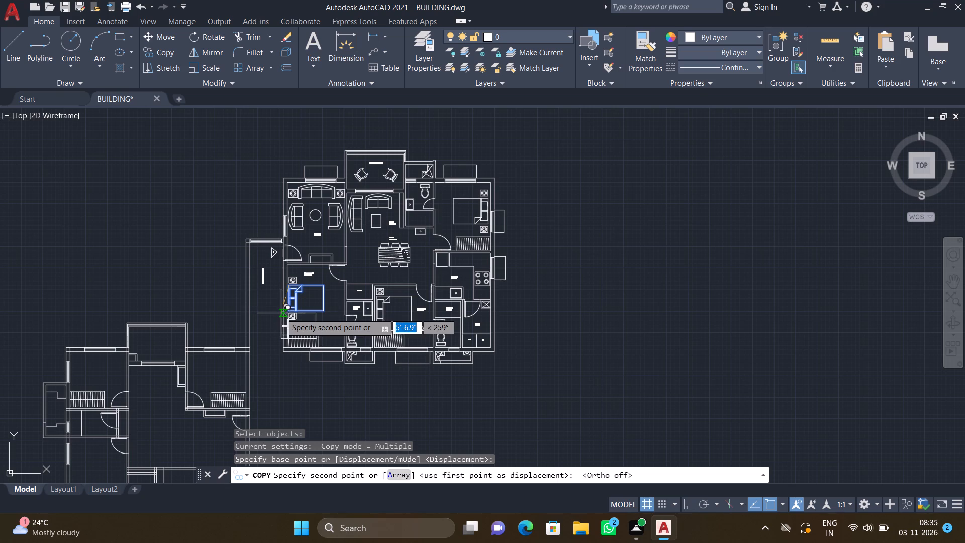
scroll(268, 289, "down", 4)
scroll(163, 348, "up", 3)
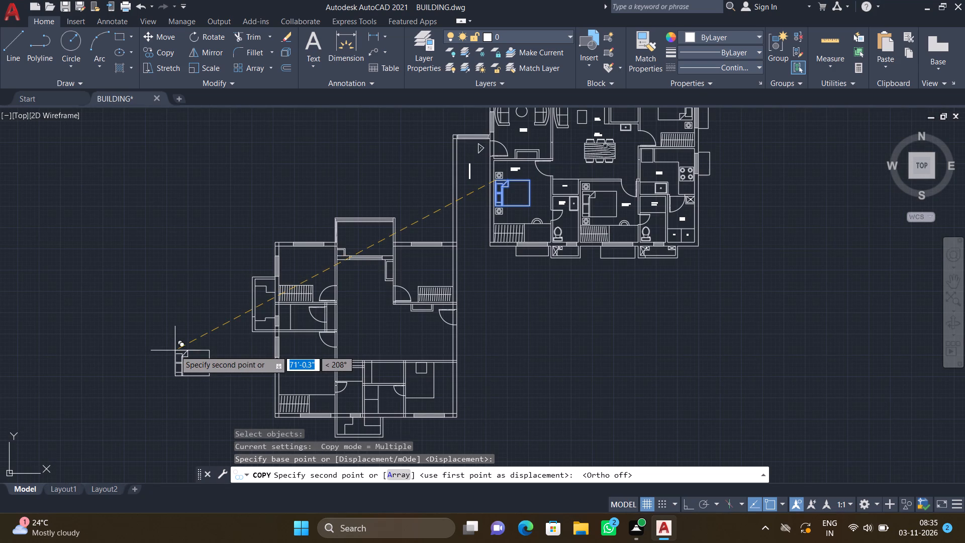
scroll(261, 279, "up", 2)
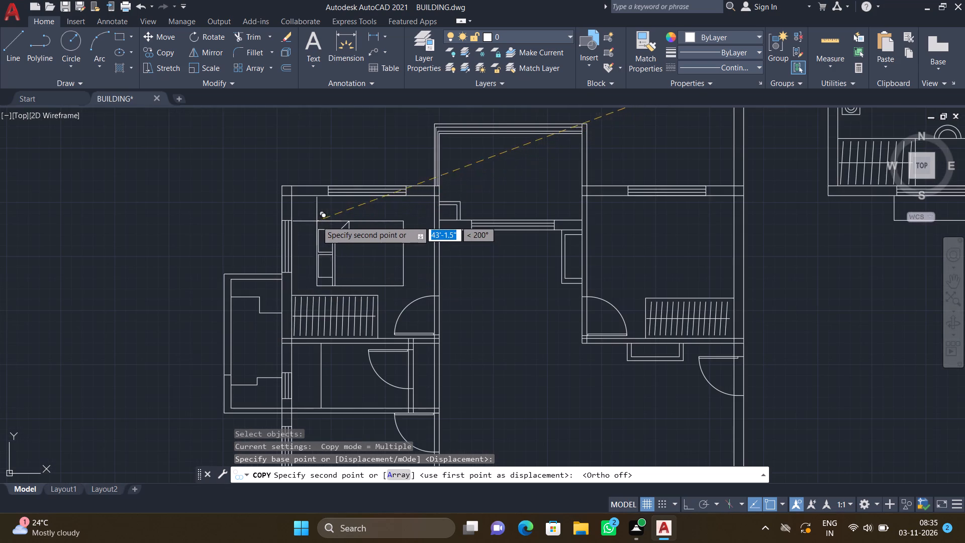
scroll(314, 219, "up", 2)
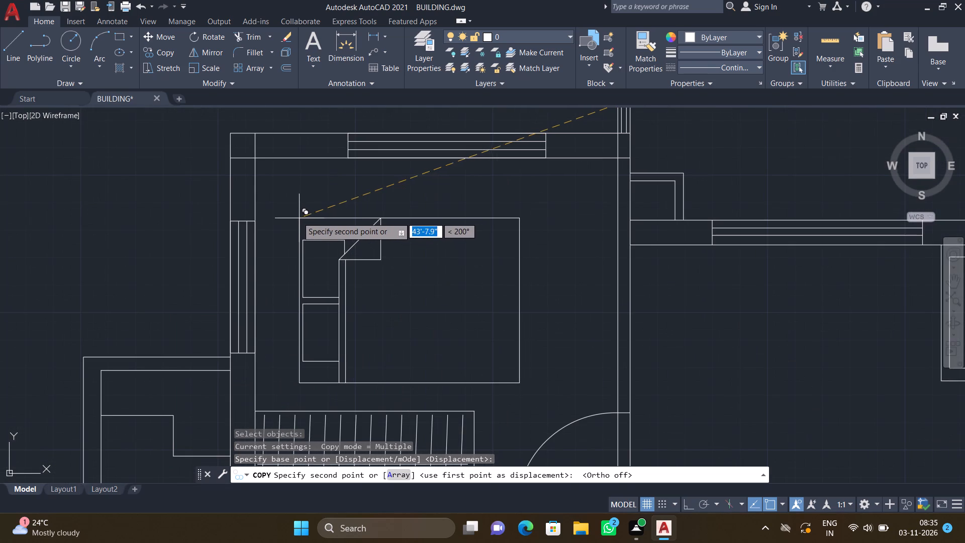
left_click(262, 203)
key("Return")
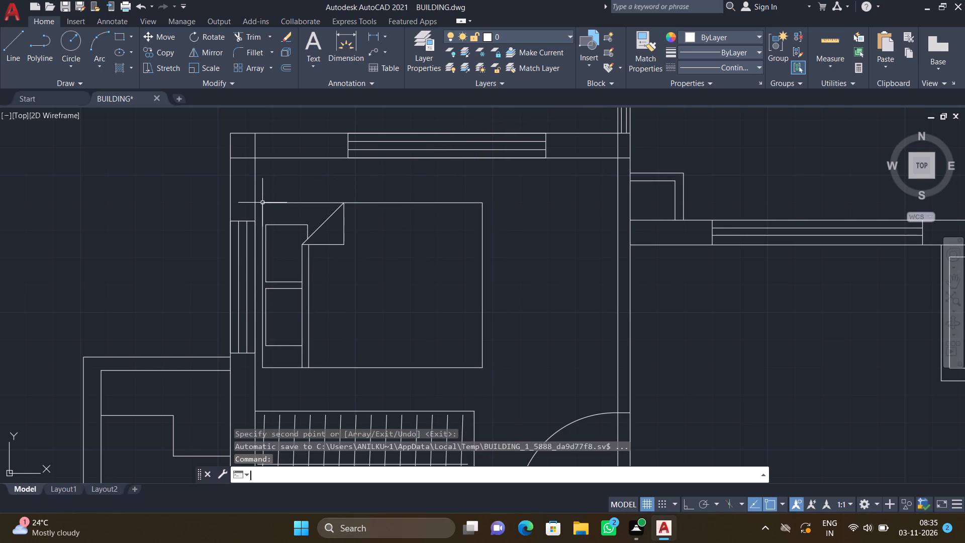
Copy the master bedroom's upper bedside table with its lamp circles to just above the bed in the second flat's upper-left bedroom, left edges aligned.
scroll(289, 254, "down", 5)
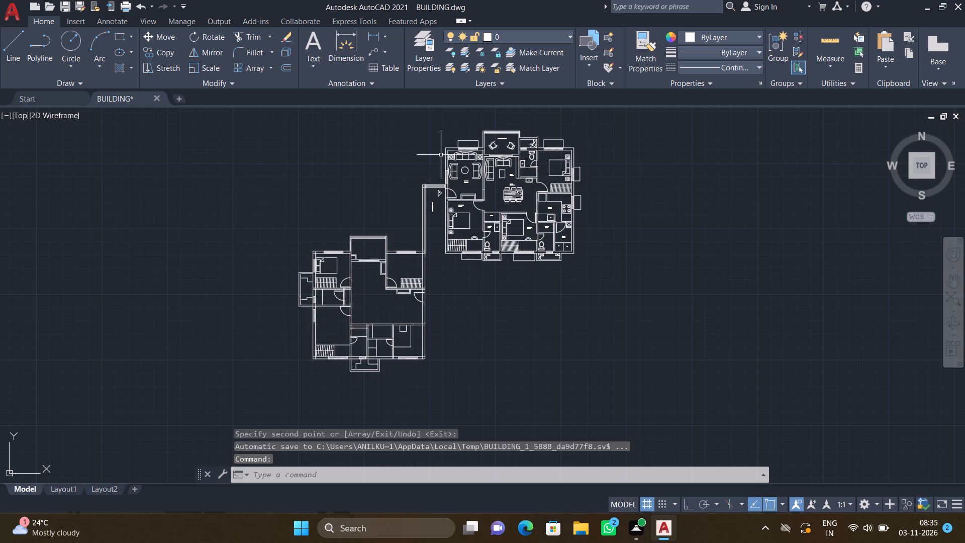
scroll(454, 220, "up", 3)
scroll(438, 180, "up", 3)
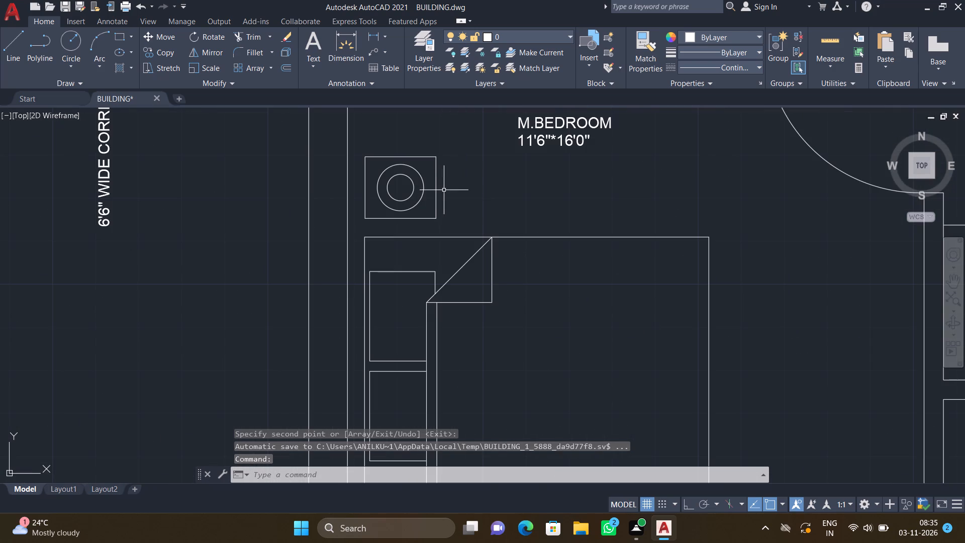
type("co")
key("Return")
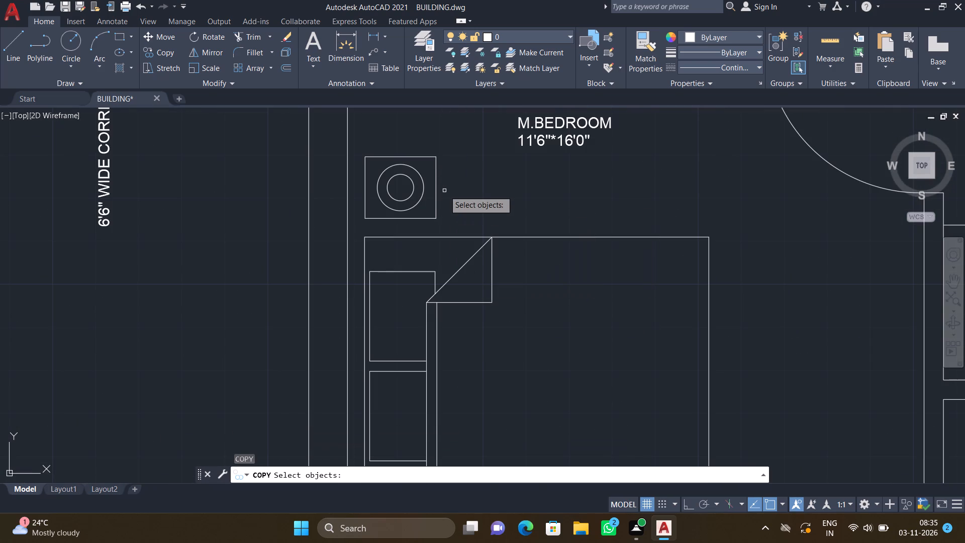
left_click(439, 224)
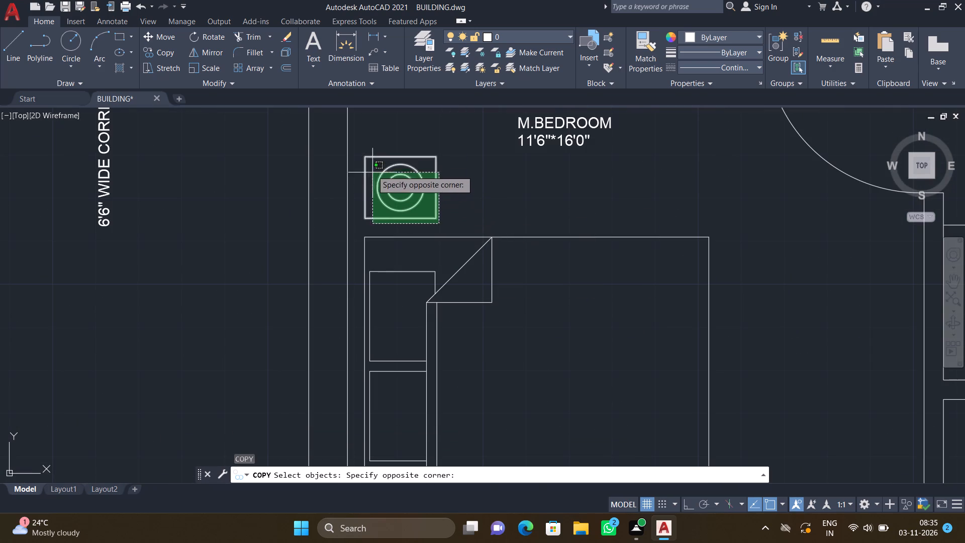
left_click(362, 142)
key("Return")
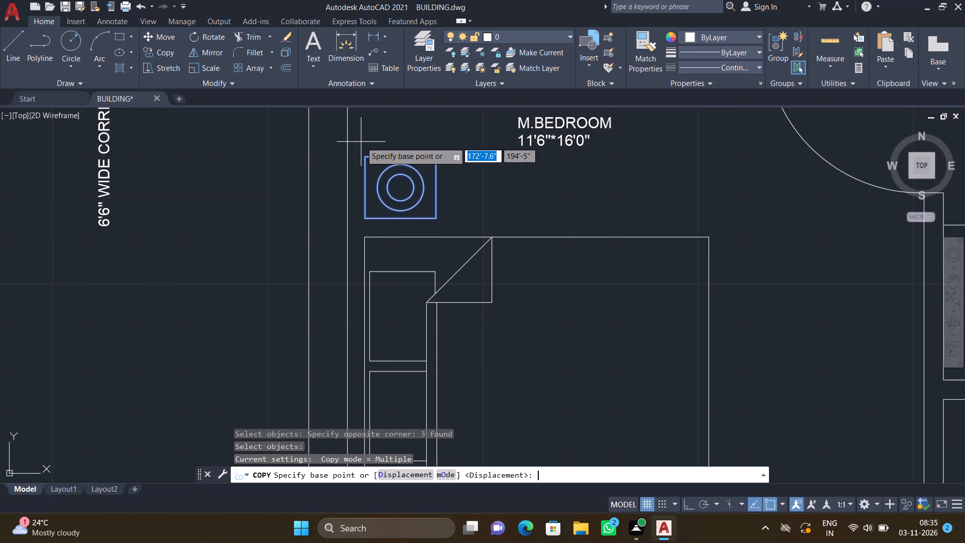
left_click(365, 155)
scroll(310, 273, "down", 4)
scroll(273, 292, "down", 5)
scroll(209, 325, "up", 4)
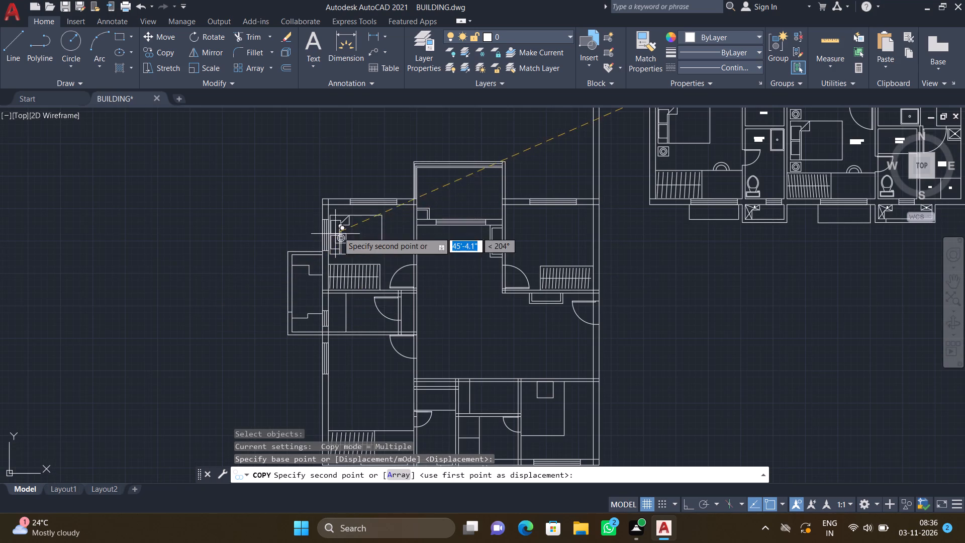
scroll(333, 207, "up", 6)
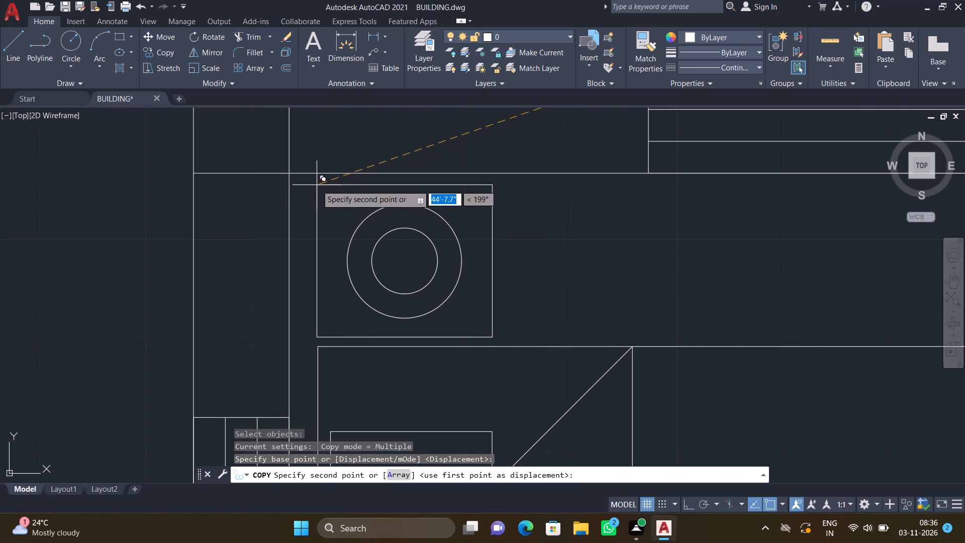
left_click(318, 185)
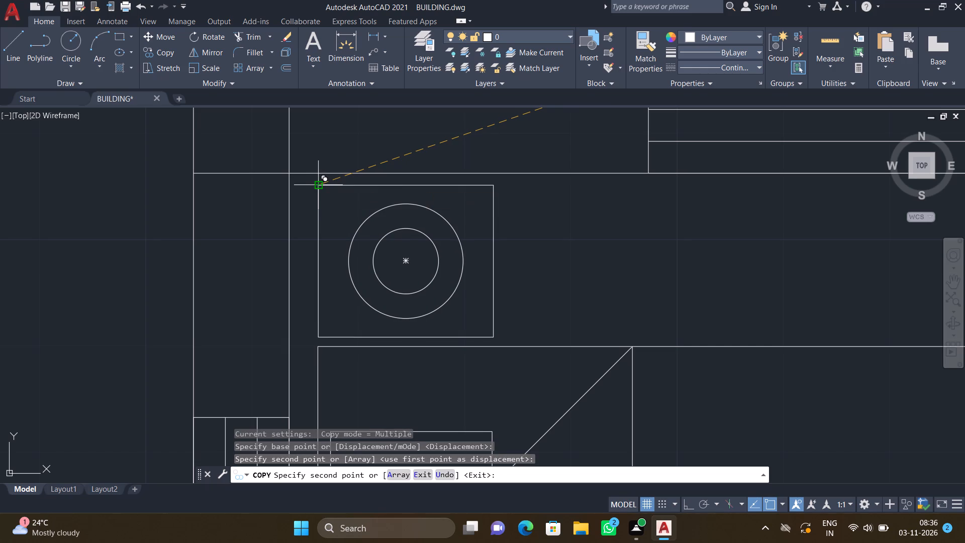
Place a second copy of the bedside table just below the same bed, aligned with its left edge, and finish the copy.
scroll(327, 210, "down", 3)
scroll(323, 403, "up", 3)
scroll(323, 403, "down", 5)
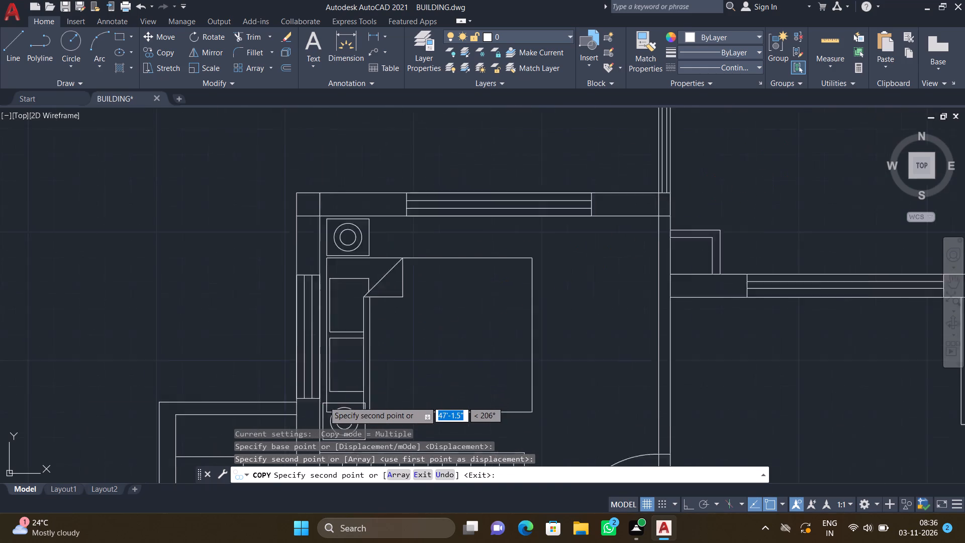
scroll(326, 416, "up", 5)
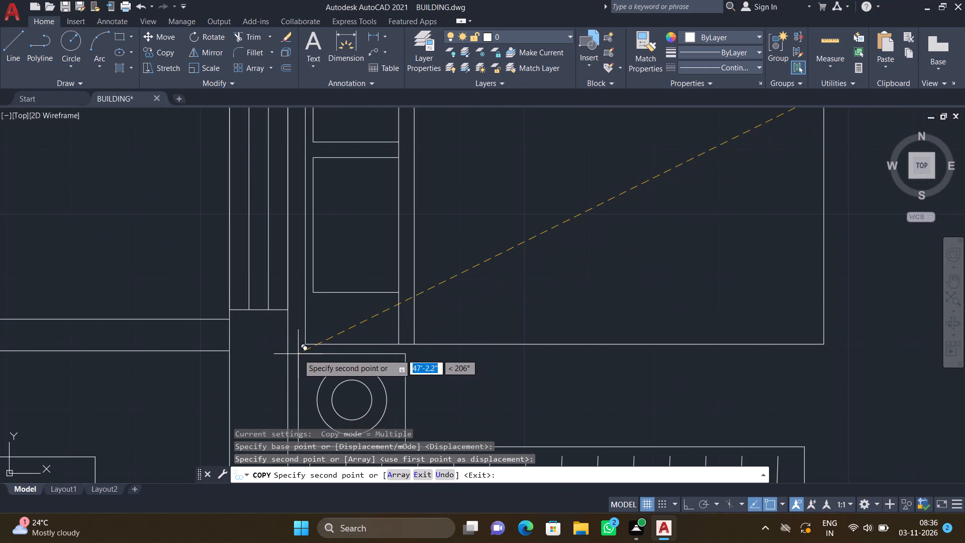
scroll(300, 354, "up", 2)
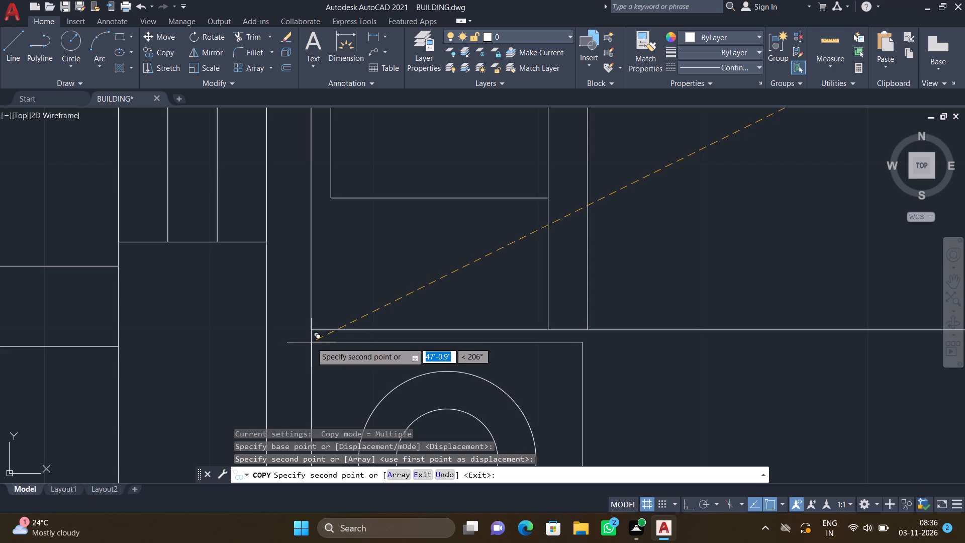
left_click(311, 342)
key("Return")
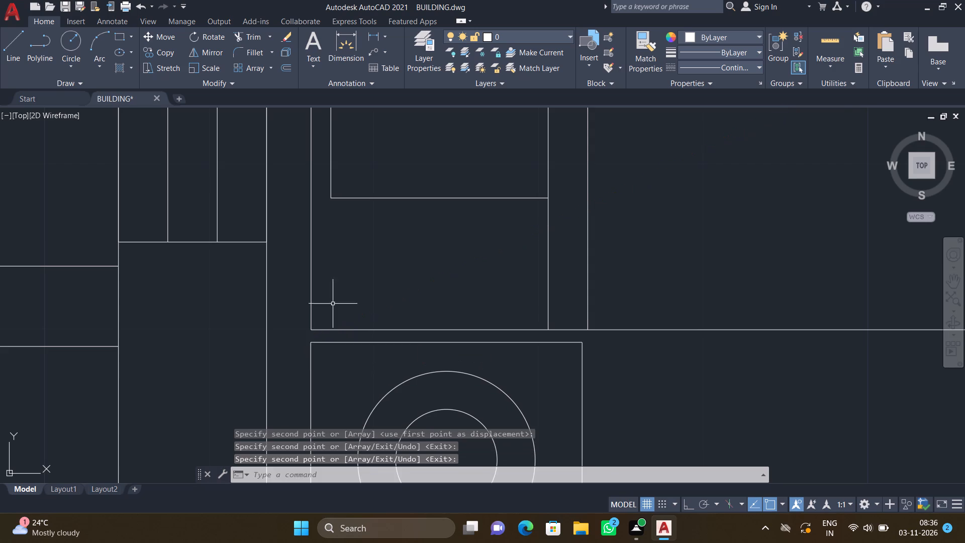
Copy the upper-left bedroom's bed by its lower-left corner into the second flat's lower-left bedroom, near the left wall above the wardrobe.
scroll(338, 313, "down", 6)
scroll(338, 366, "up", 3)
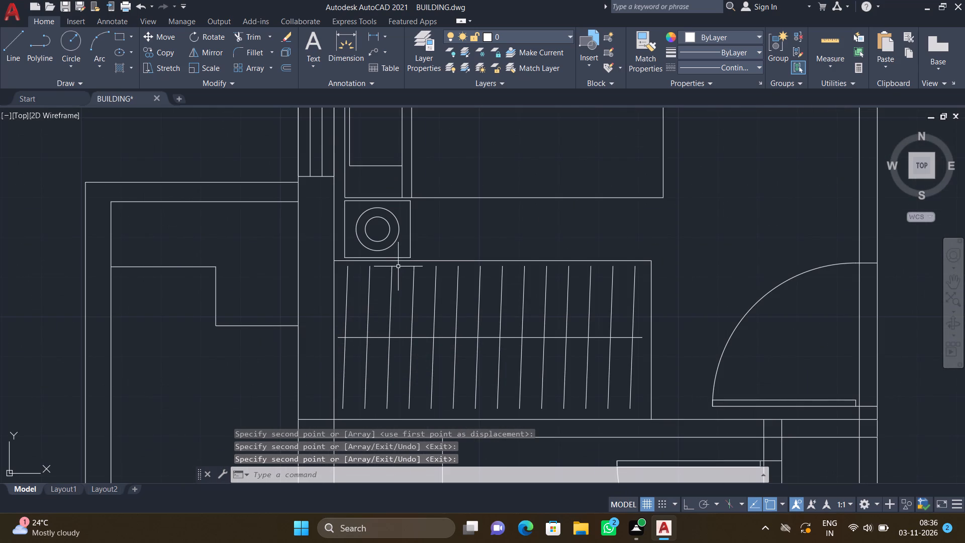
scroll(398, 266, "down", 2)
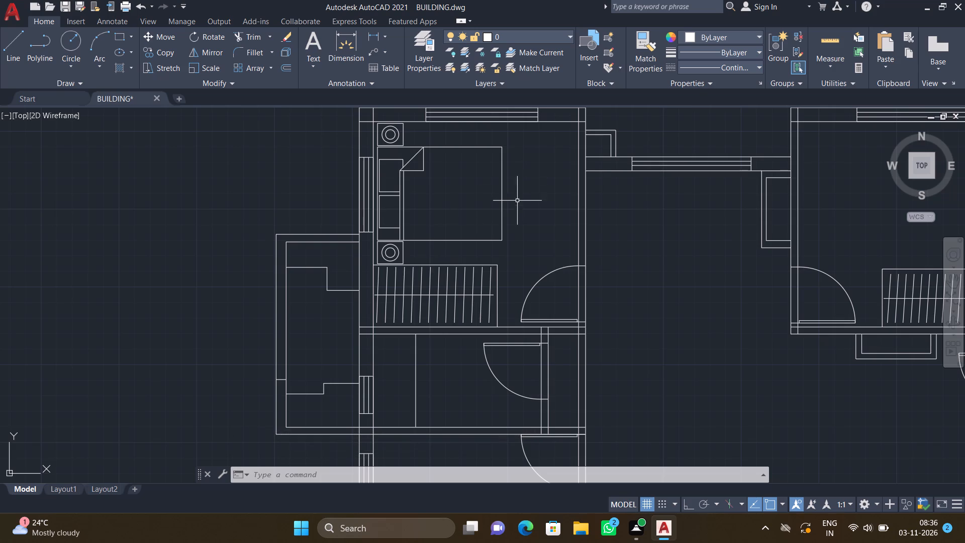
type("co")
key("Return")
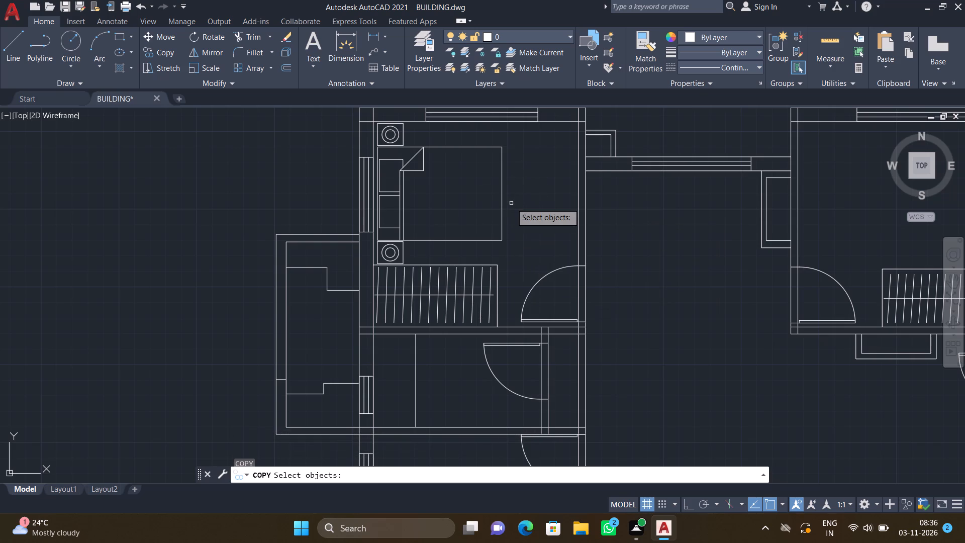
left_click(502, 202)
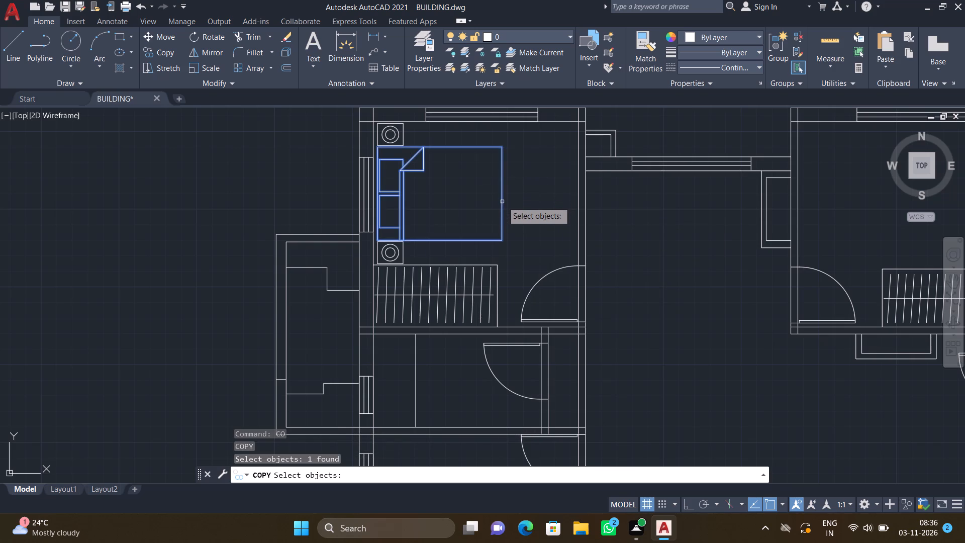
key("Return")
scroll(374, 253, "up", 3)
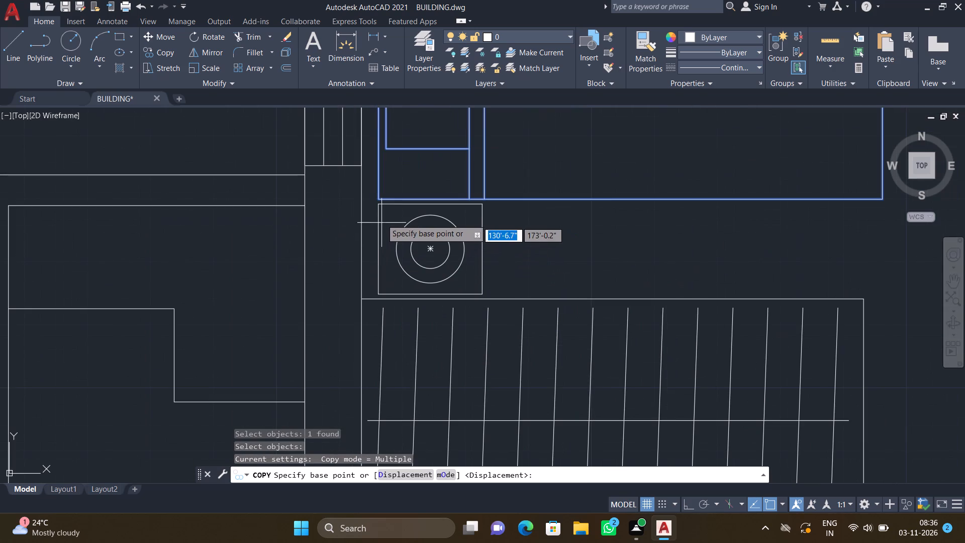
left_click(378, 198)
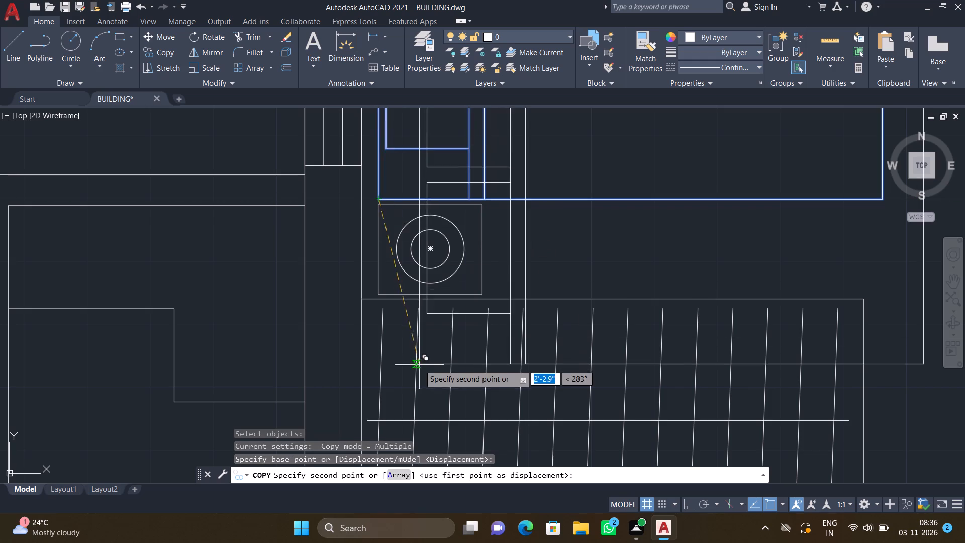
scroll(426, 364, "down", 5)
scroll(424, 420, "down", 6)
scroll(414, 441, "up", 6)
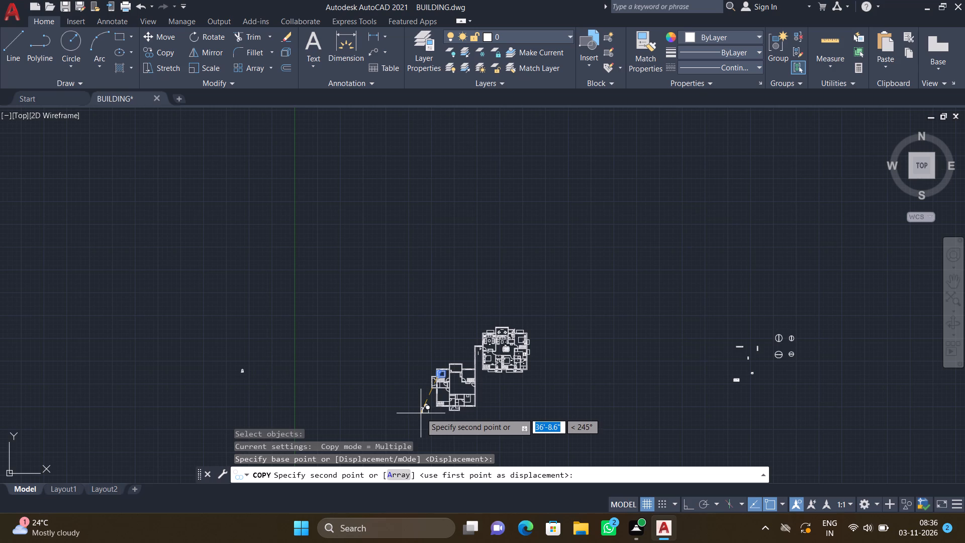
scroll(422, 412, "up", 3)
scroll(472, 359, "up", 2)
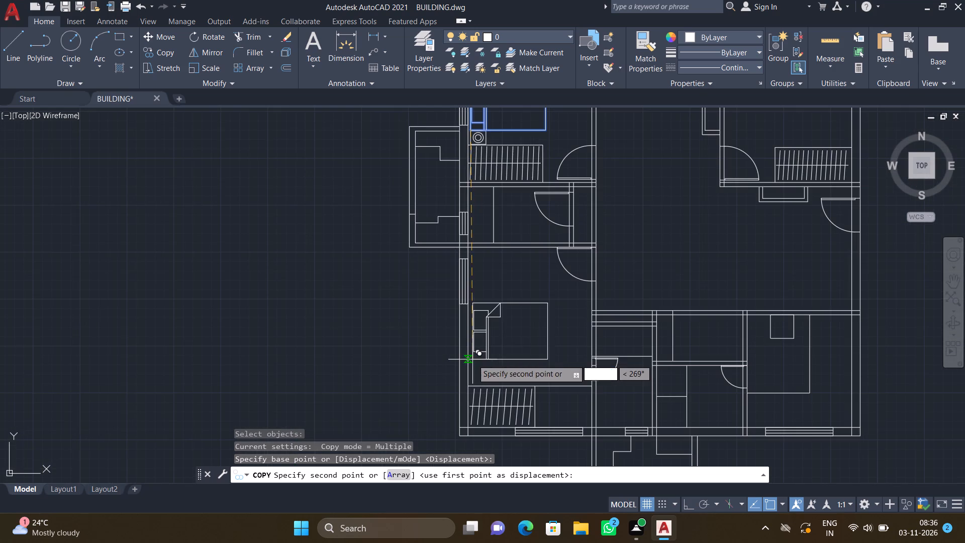
scroll(484, 353, "up", 1)
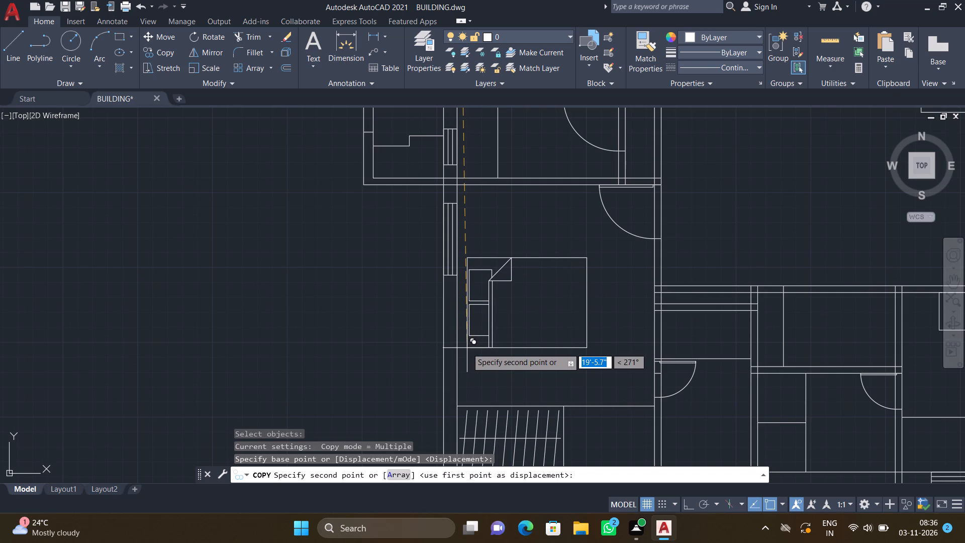
left_click(467, 348)
key("Return")
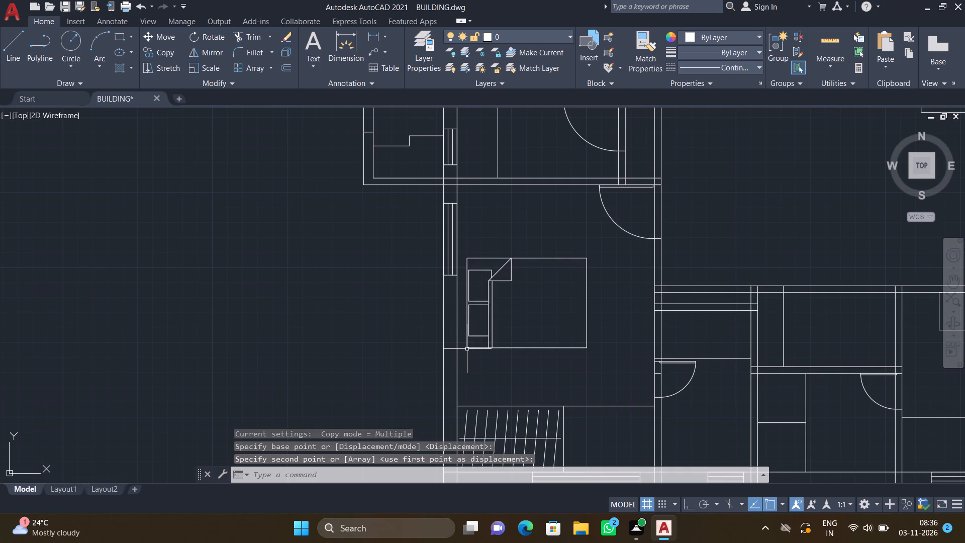
Copy the master bedroom's upper bedside table with its lamp circles to just above the bed in the second flat's lower-left bedroom, left edges aligned.
scroll(467, 346, "up", 1)
scroll(461, 263, "down", 6)
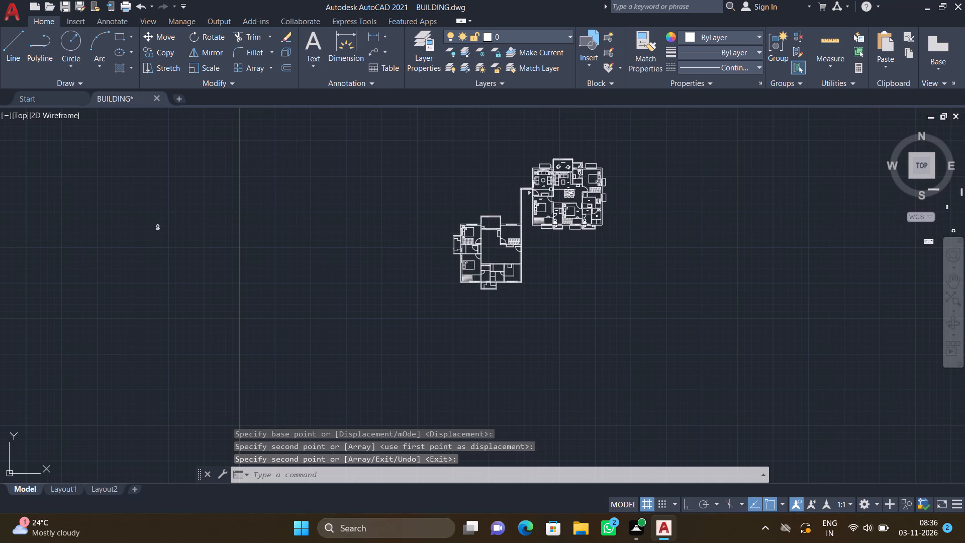
scroll(544, 201, "up", 4)
scroll(487, 212, "up", 3)
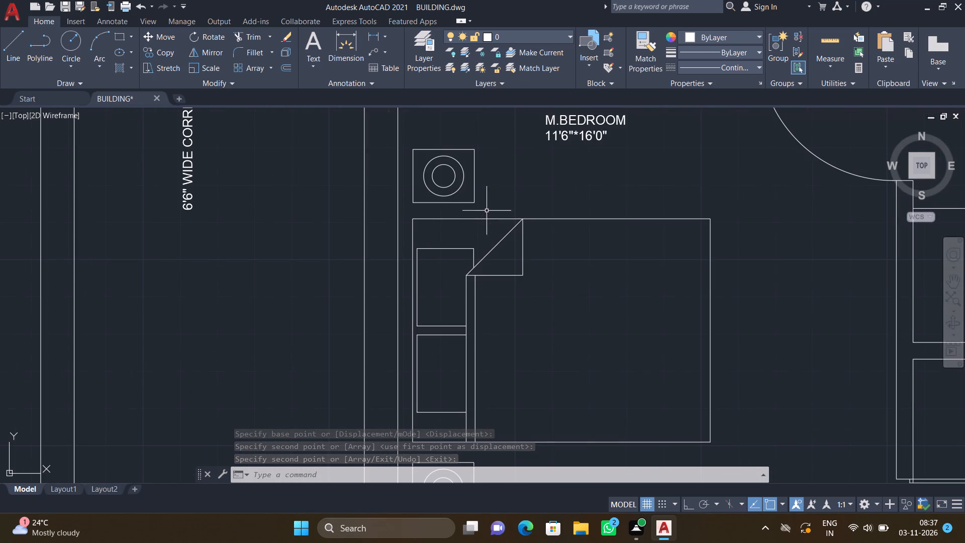
type("co")
key("Return")
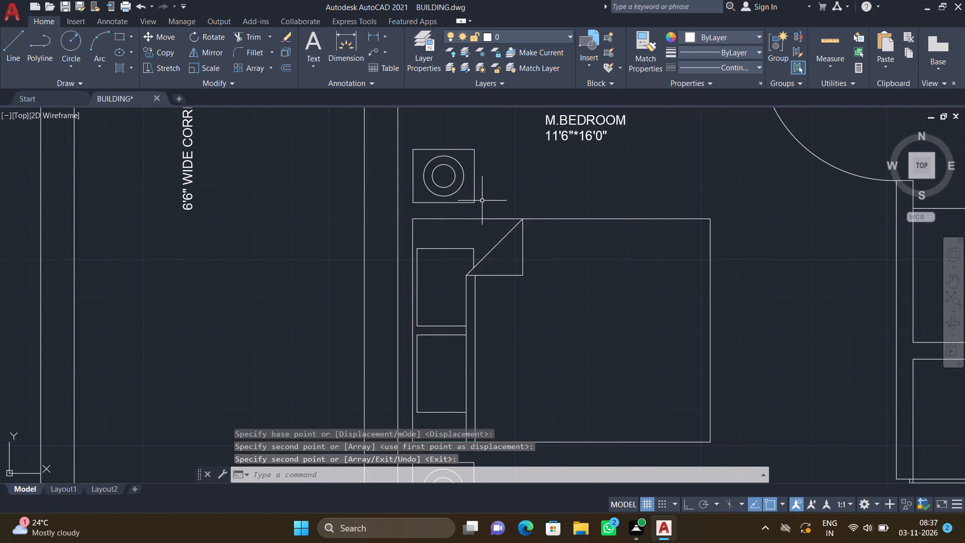
left_click(481, 210)
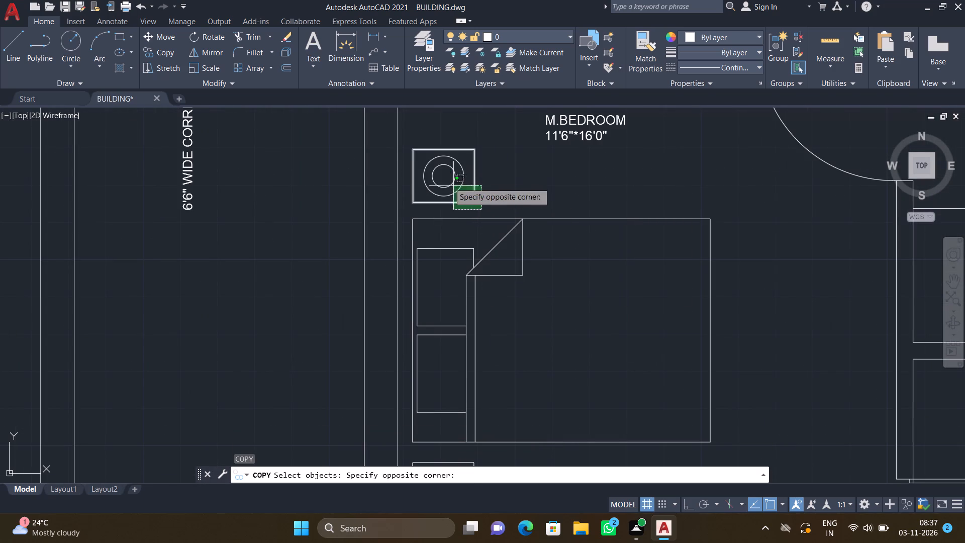
scroll(406, 136, "up", 2)
left_click(409, 146)
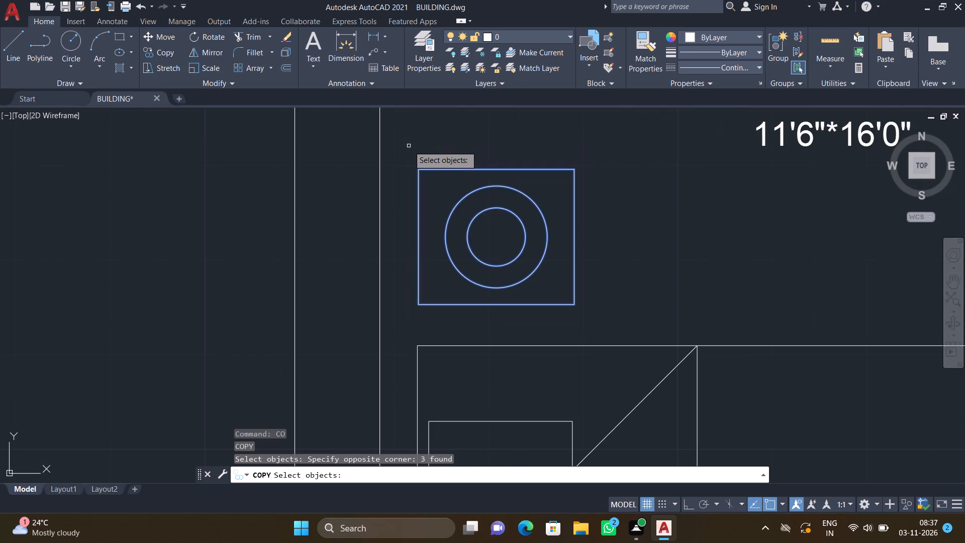
key("Return")
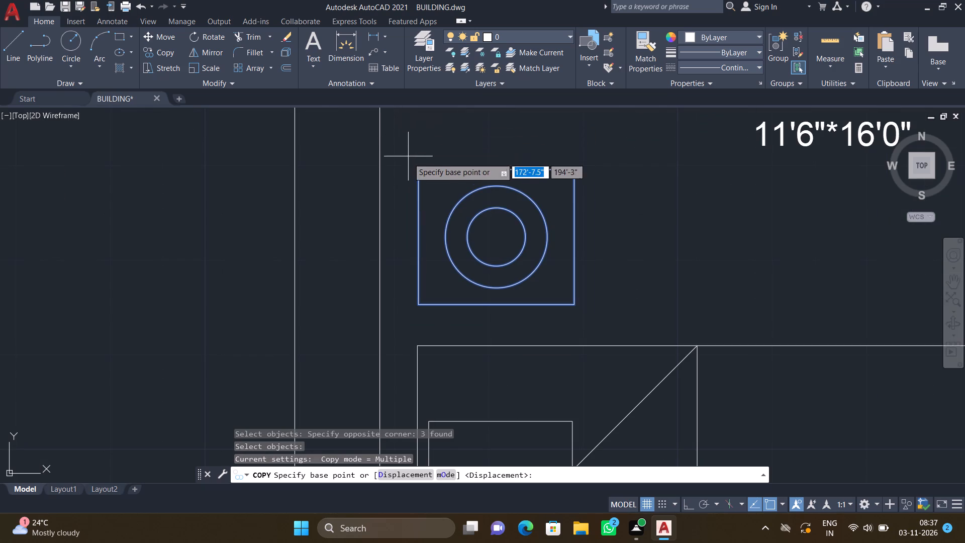
left_click(419, 169)
scroll(409, 256, "down", 6)
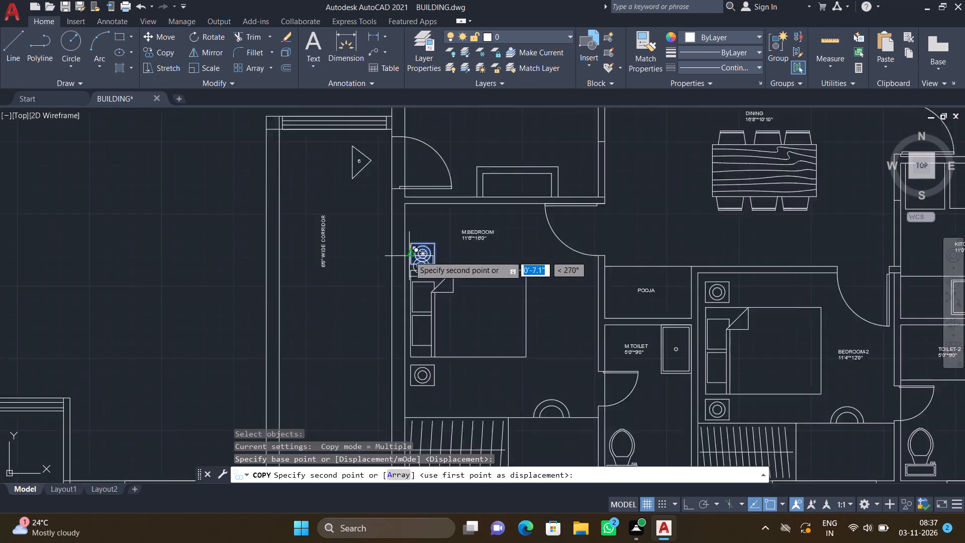
scroll(370, 293, "down", 5)
scroll(327, 356, "up", 4)
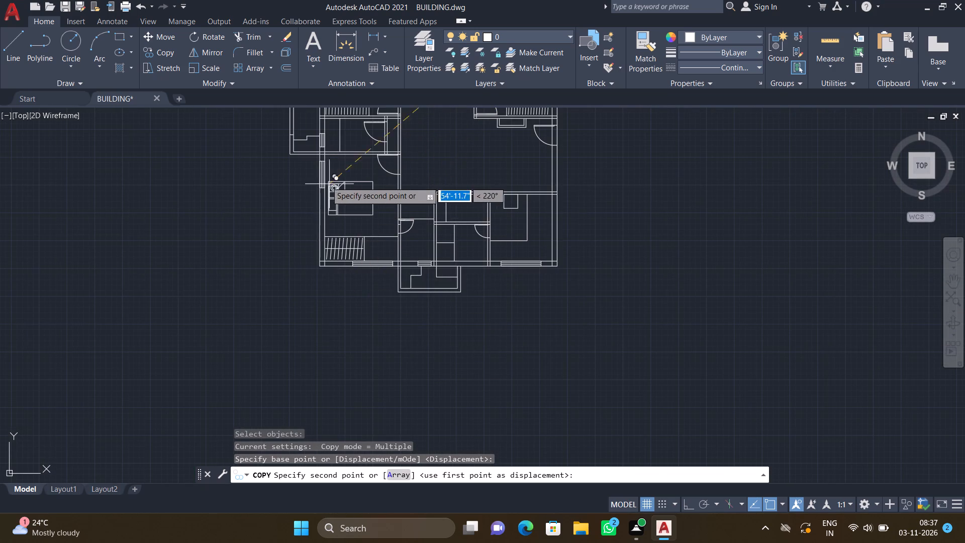
scroll(317, 163, "up", 3)
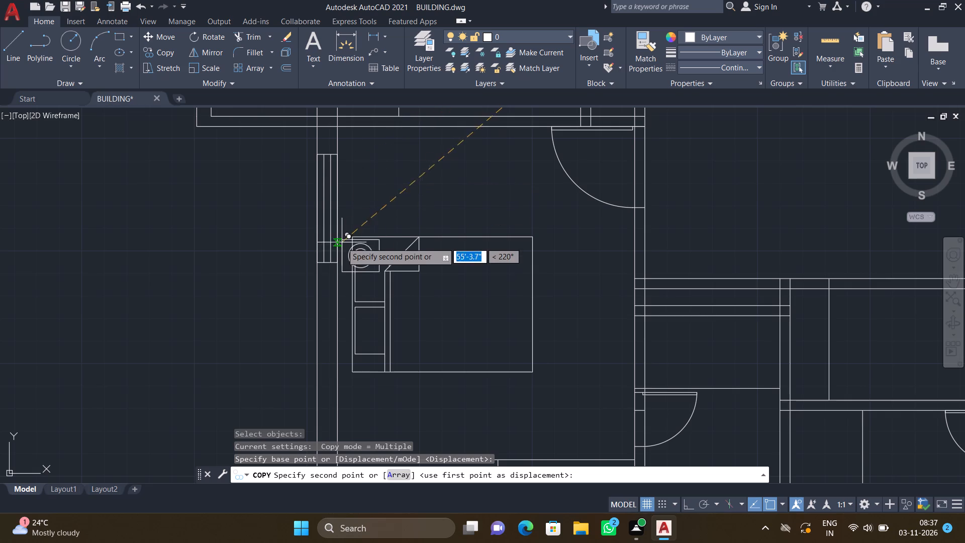
scroll(350, 207, "up", 3)
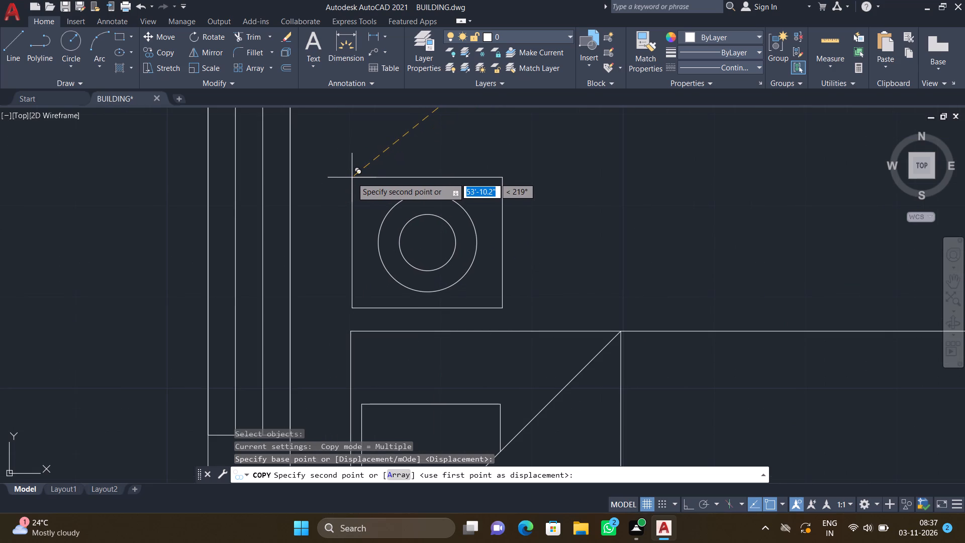
left_click(349, 174)
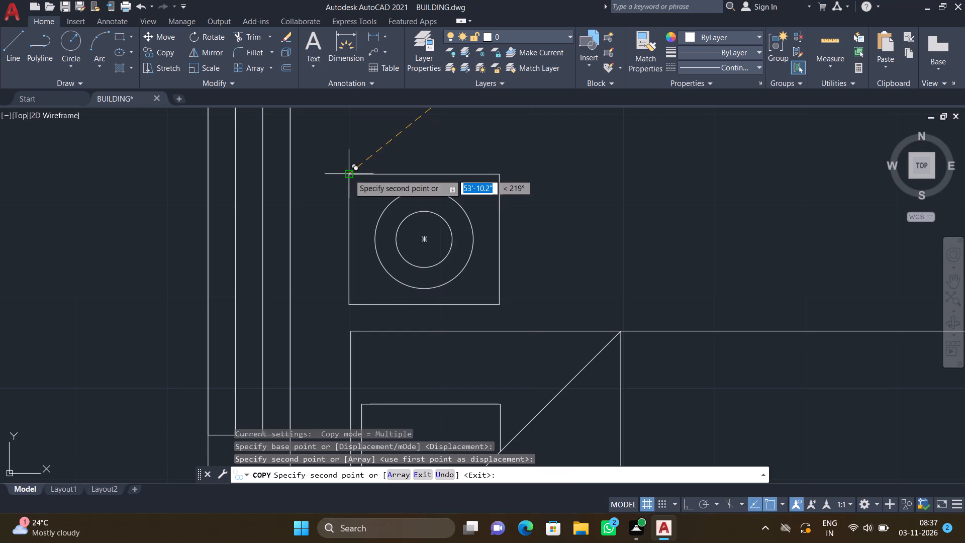
Place a second copy of the bedside table just below the same bed, aligned with its left edge, and finish the copy.
scroll(366, 256, "down", 6)
scroll(360, 339, "up", 4)
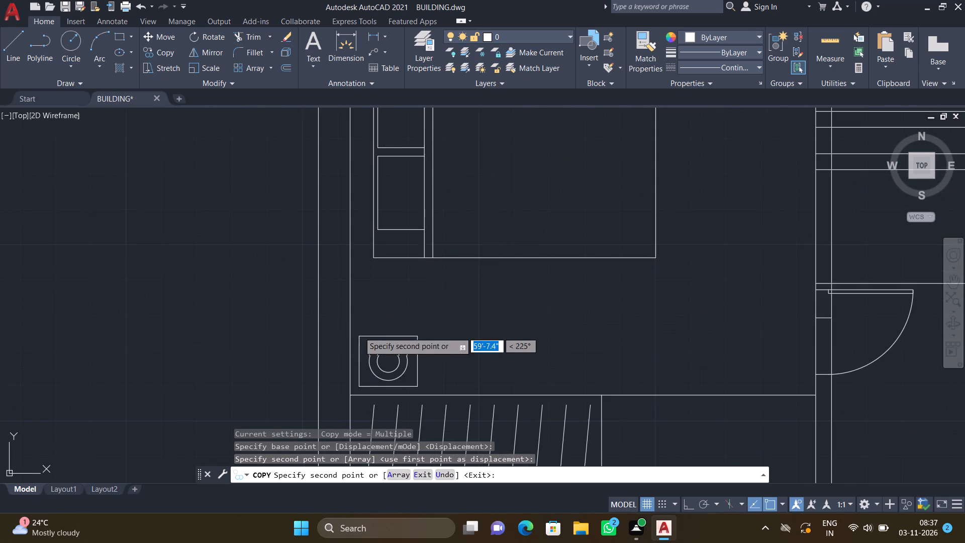
scroll(372, 288, "up", 2)
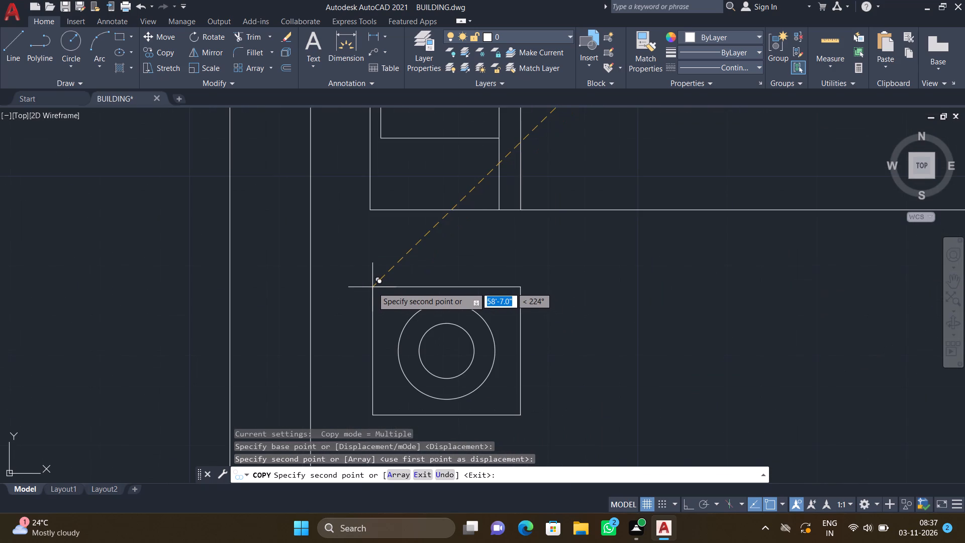
left_click(368, 245)
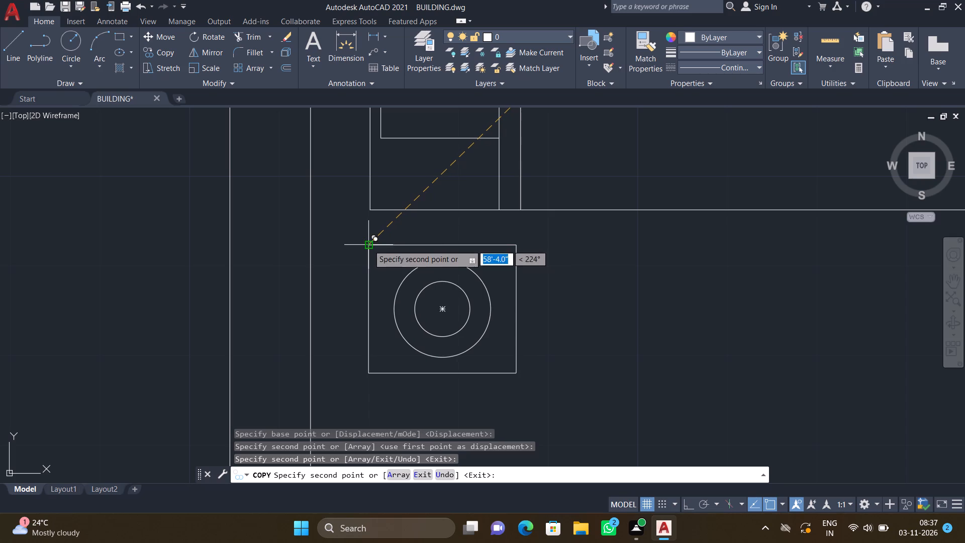
scroll(399, 216, "down", 5)
scroll(399, 137, "up", 3)
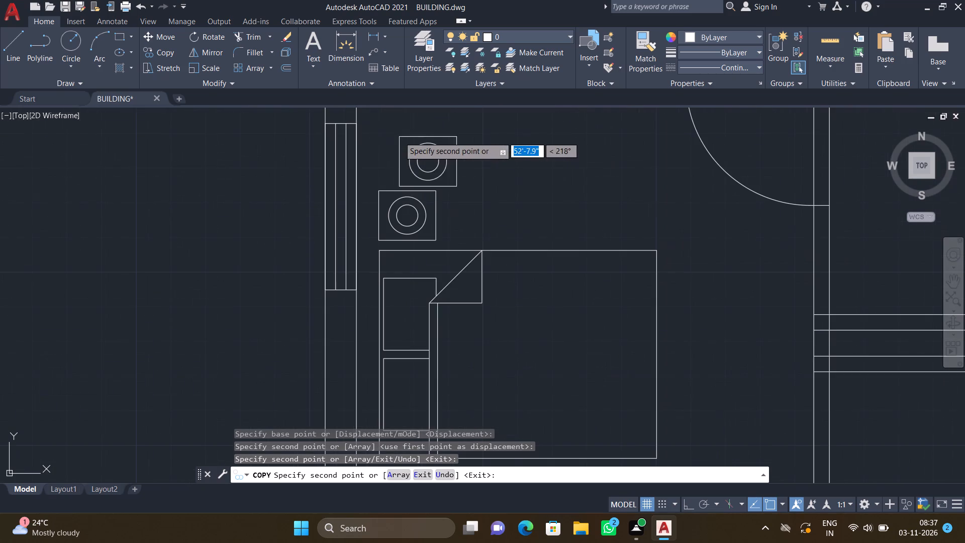
scroll(427, 208, "down", 2)
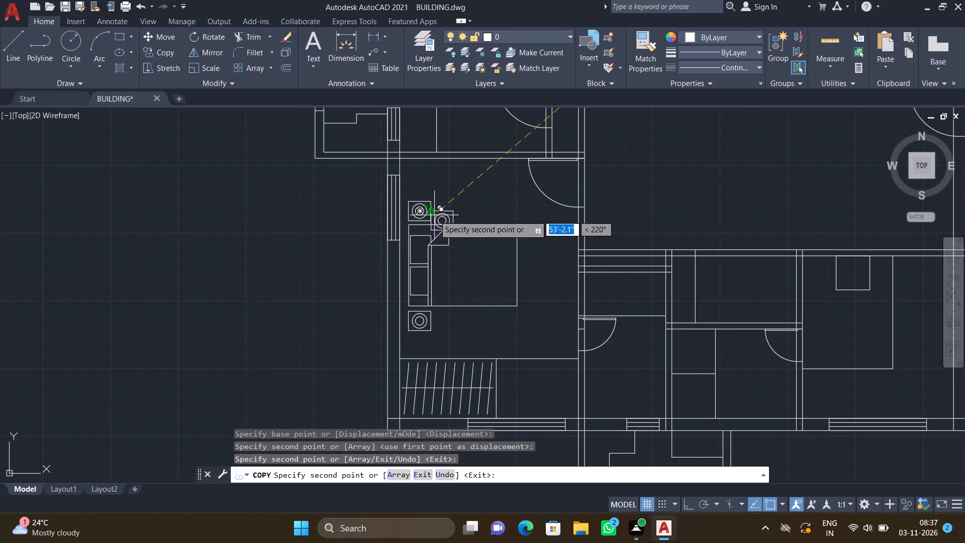
scroll(434, 215, "up", 1)
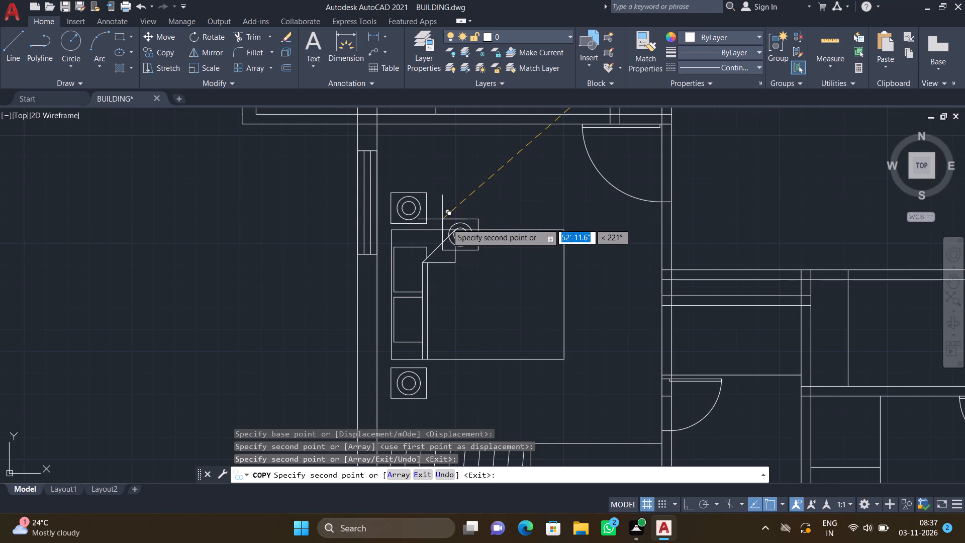
key("Return")
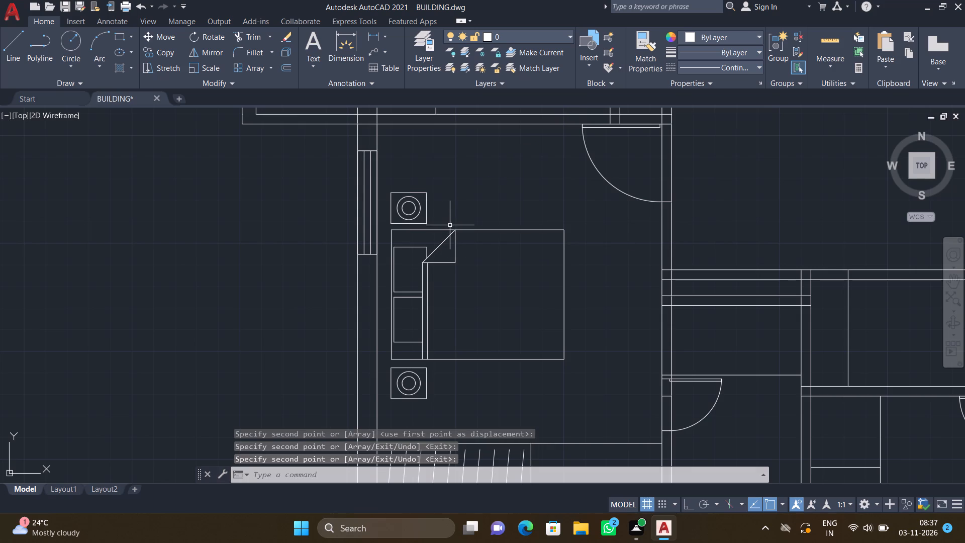
Copy the upper-right bedroom's bed by its lower-right corner into the second flat's upper-right bedroom, near the right wall above the wardrobe.
scroll(437, 232, "down", 6)
scroll(564, 144, "up", 5)
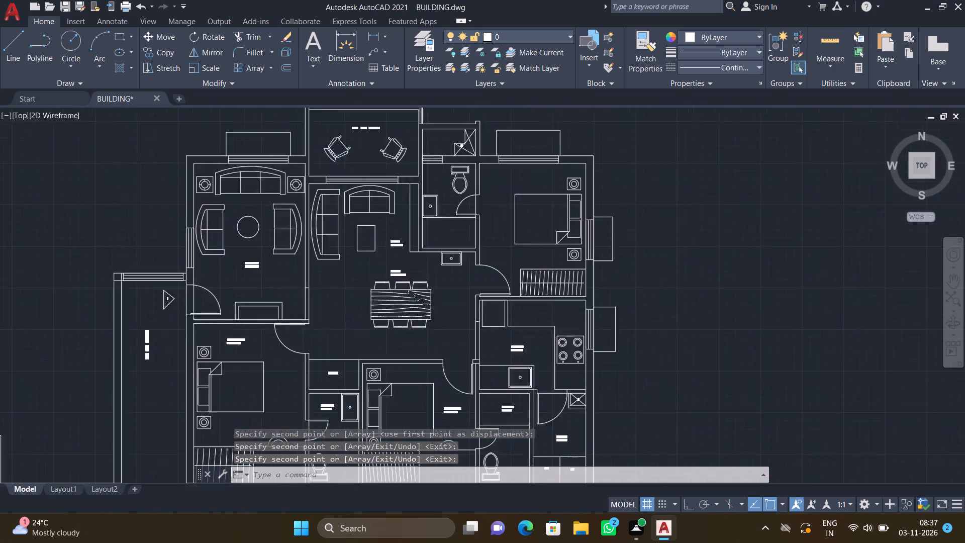
type("co")
key("Return")
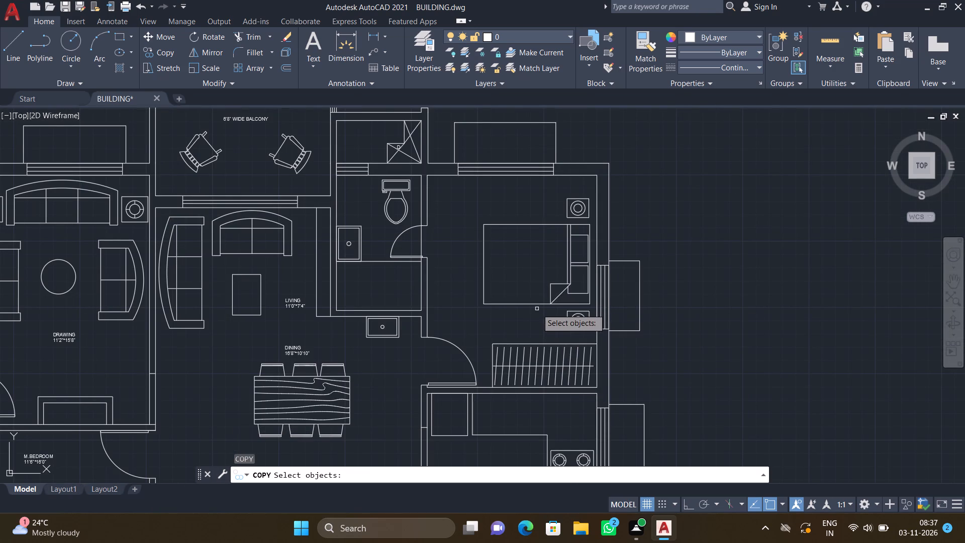
left_click(537, 303)
key("Return")
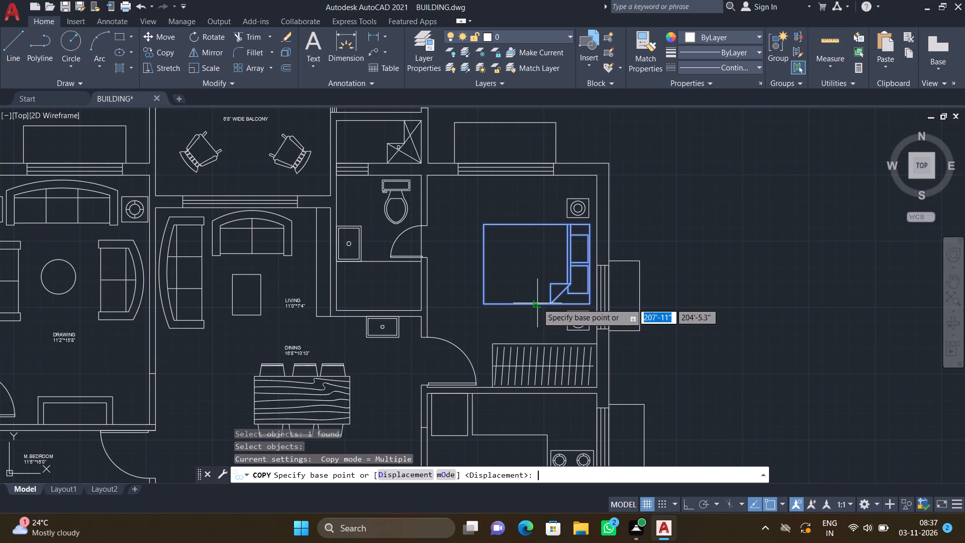
scroll(583, 305, "up", 3)
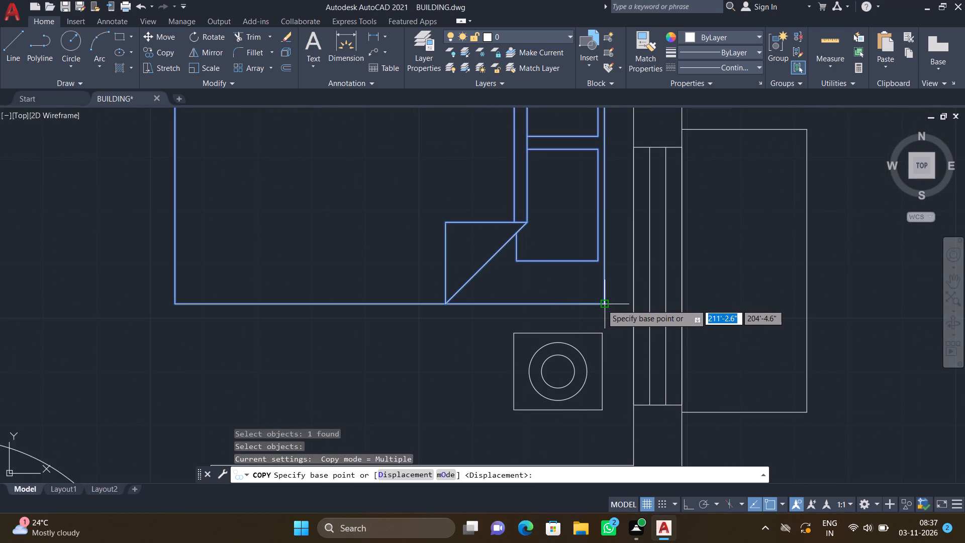
left_click(603, 306)
scroll(541, 409, "down", 11)
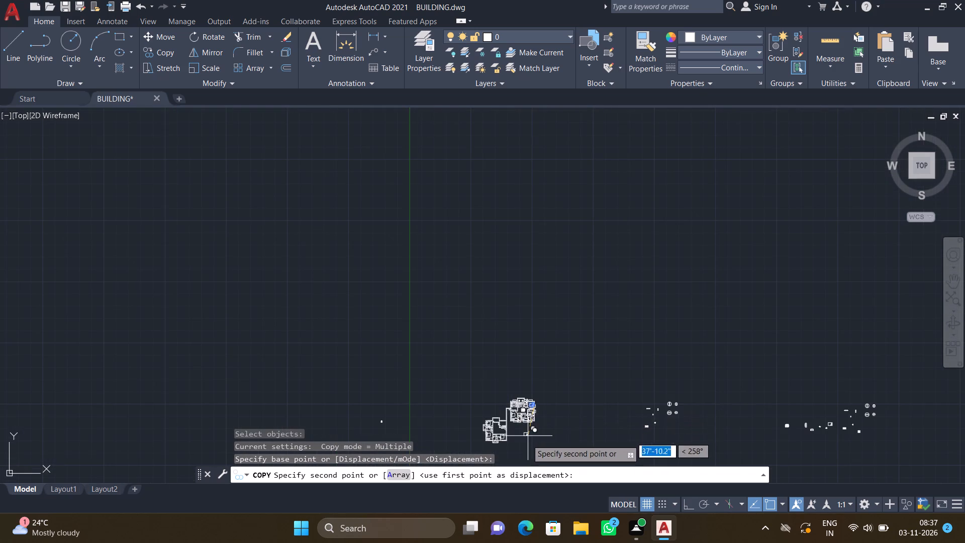
scroll(493, 470, "up", 9)
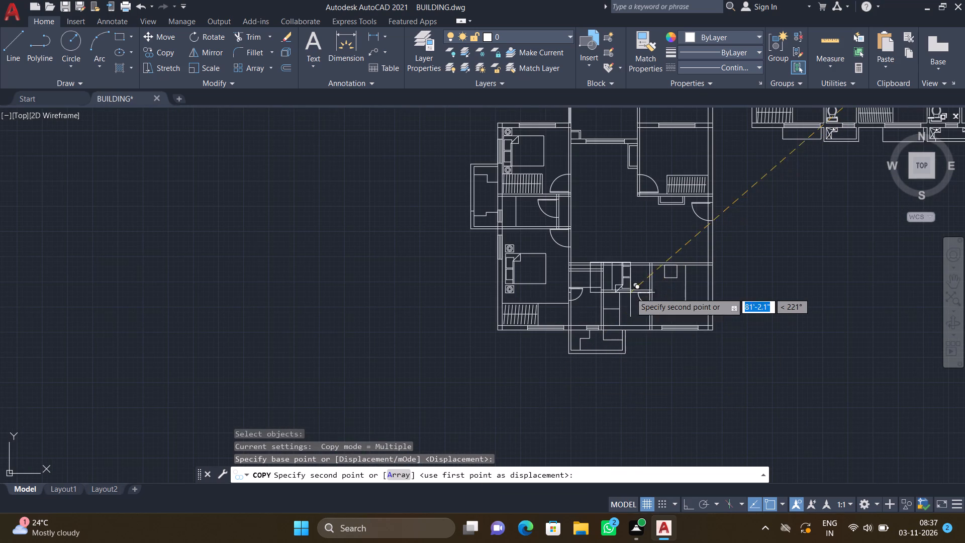
scroll(652, 240, "down", 2)
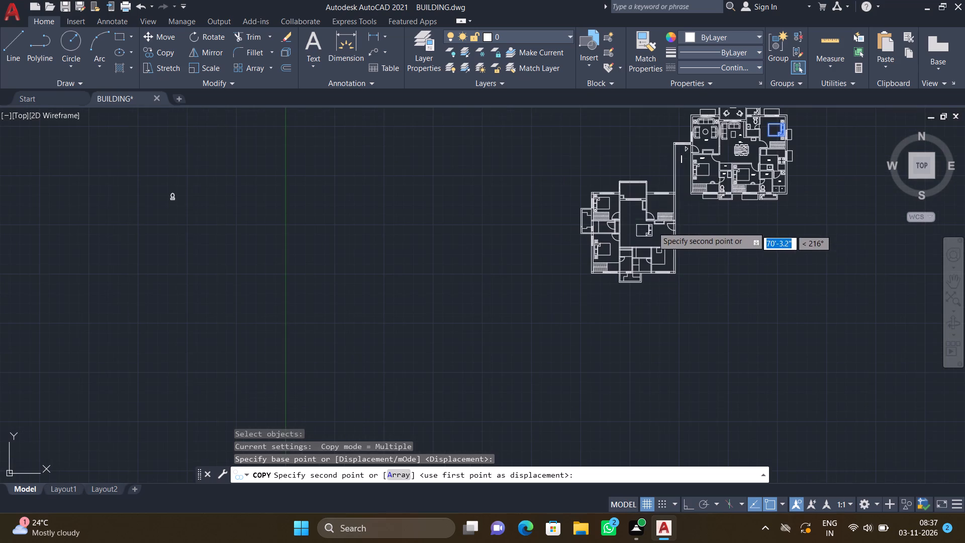
scroll(674, 206, "up", 5)
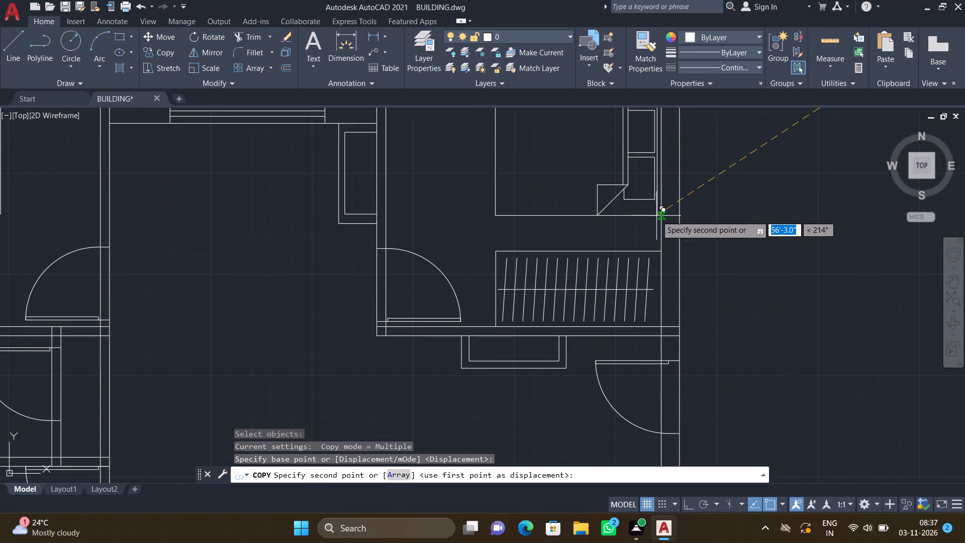
scroll(649, 222, "down", 1)
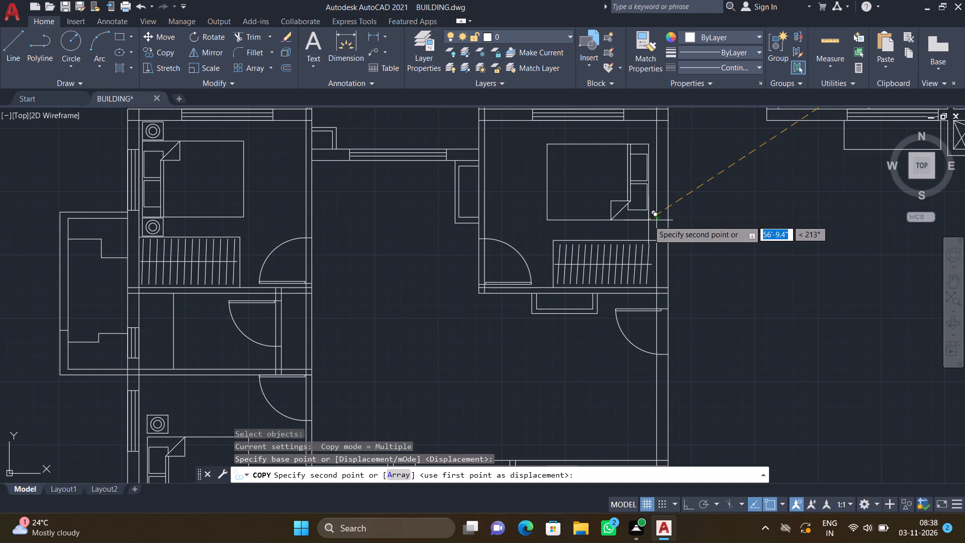
left_click(648, 220)
key("Return")
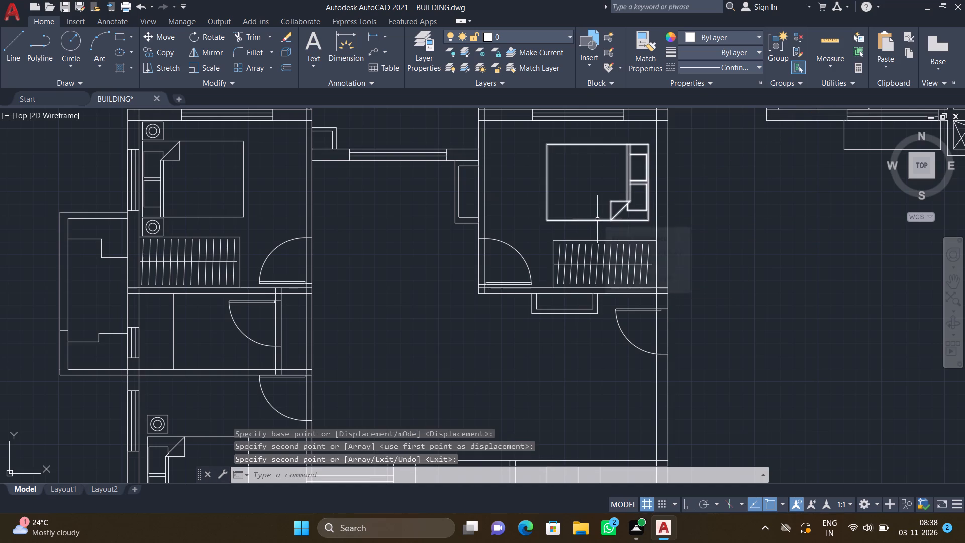
Copy the upper-right bedroom's upper bedside table with lamp circles to just below the bed in the second flat's upper-right bedroom, right edges aligned.
scroll(597, 219, "down", 3)
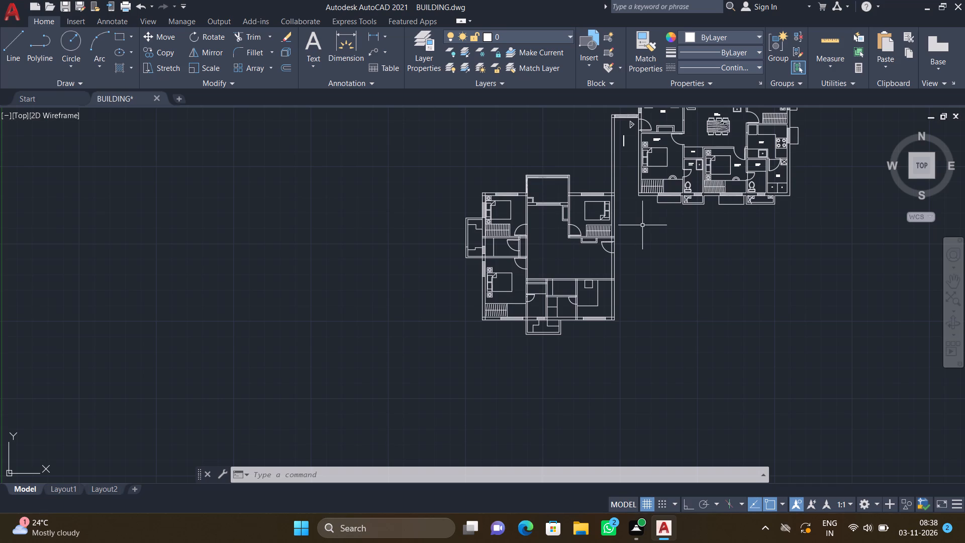
scroll(642, 221, "down", 2)
scroll(700, 162, "up", 4)
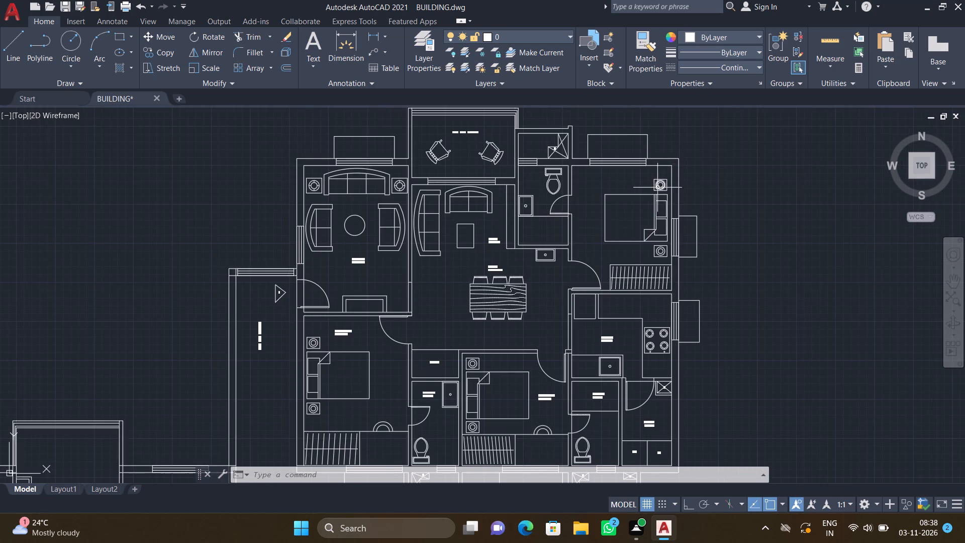
scroll(666, 191, "up", 4)
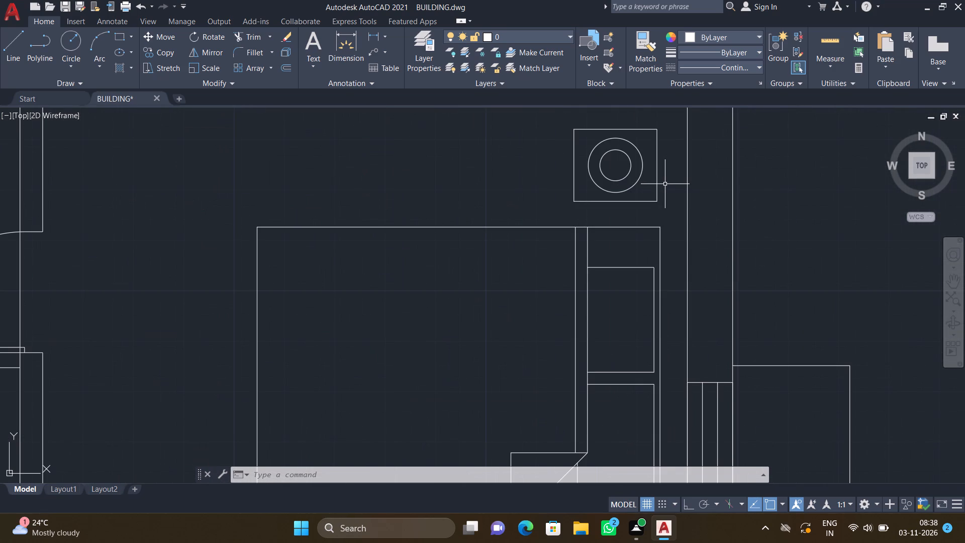
type("co")
key("Return")
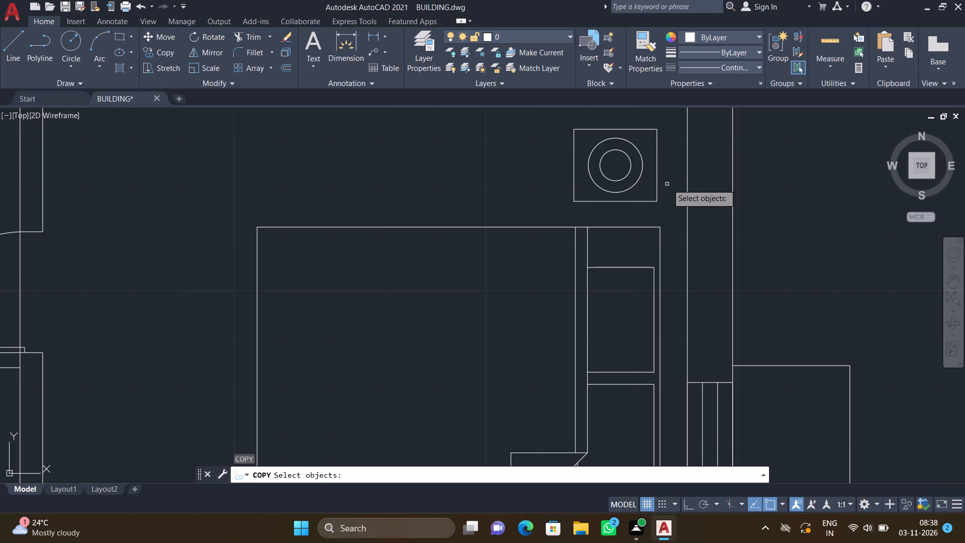
left_click(662, 211)
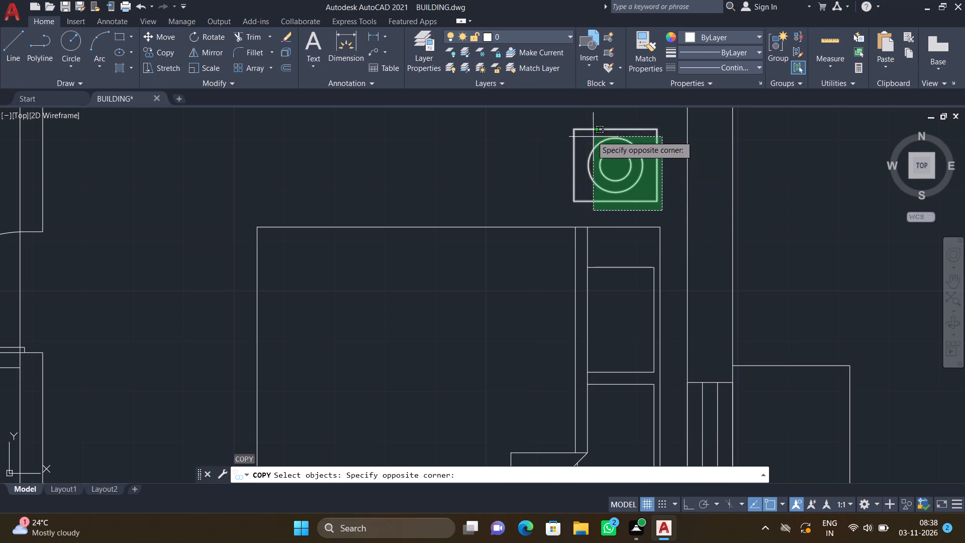
left_click(558, 109)
key("Return")
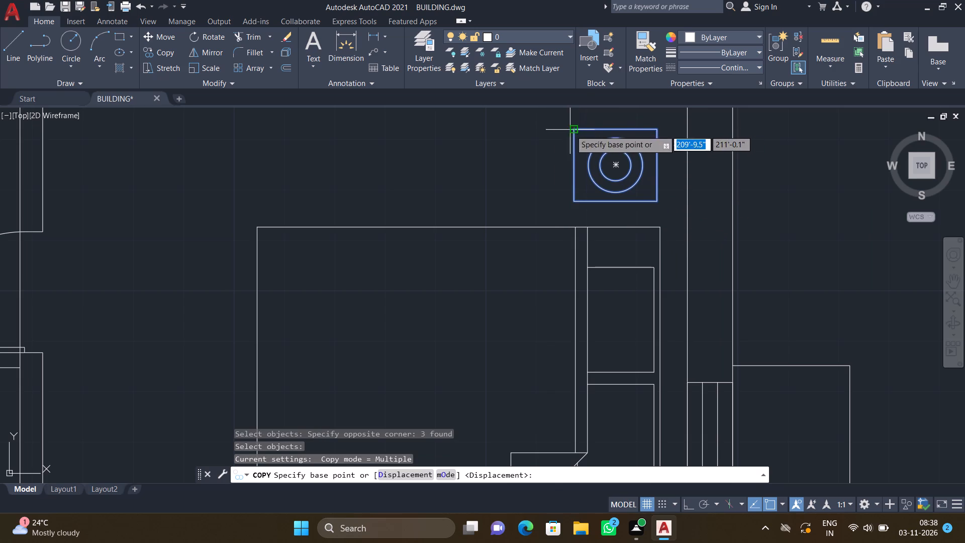
left_click(572, 133)
scroll(545, 233, "down", 6)
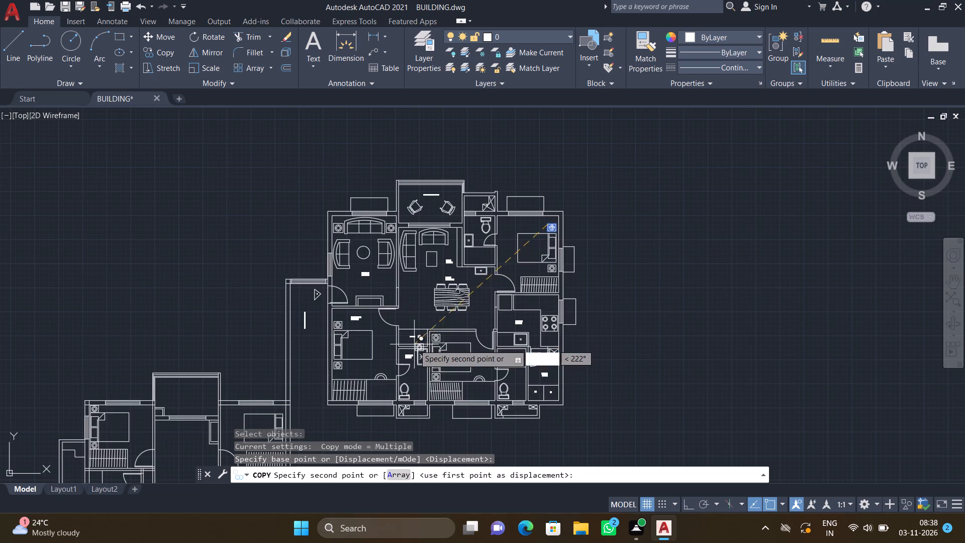
scroll(414, 333, "down", 2)
scroll(345, 390, "up", 3)
scroll(402, 337, "up", 5)
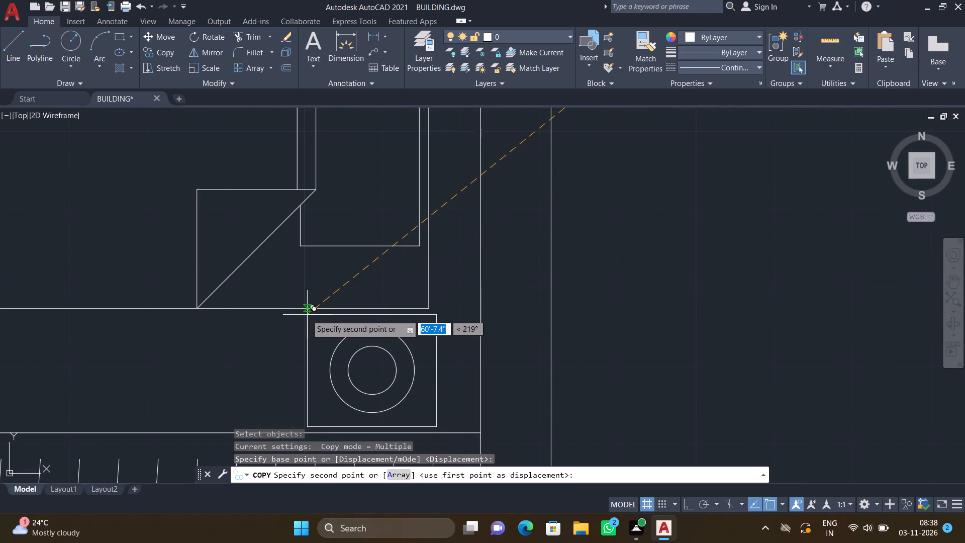
left_click(299, 315)
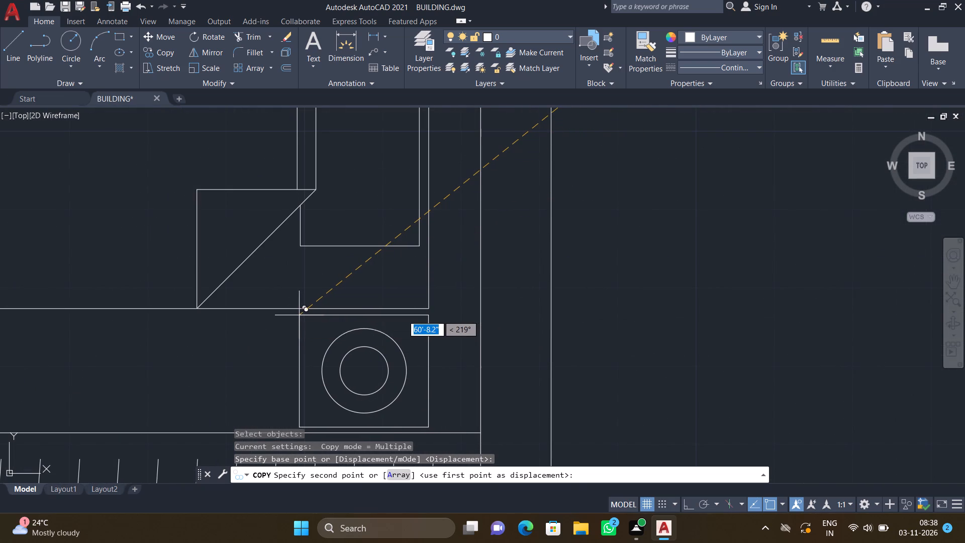
Place a second copy of the bedside table just above the same bed, aligned with its right edge, and finish the copy.
scroll(334, 275, "down", 5)
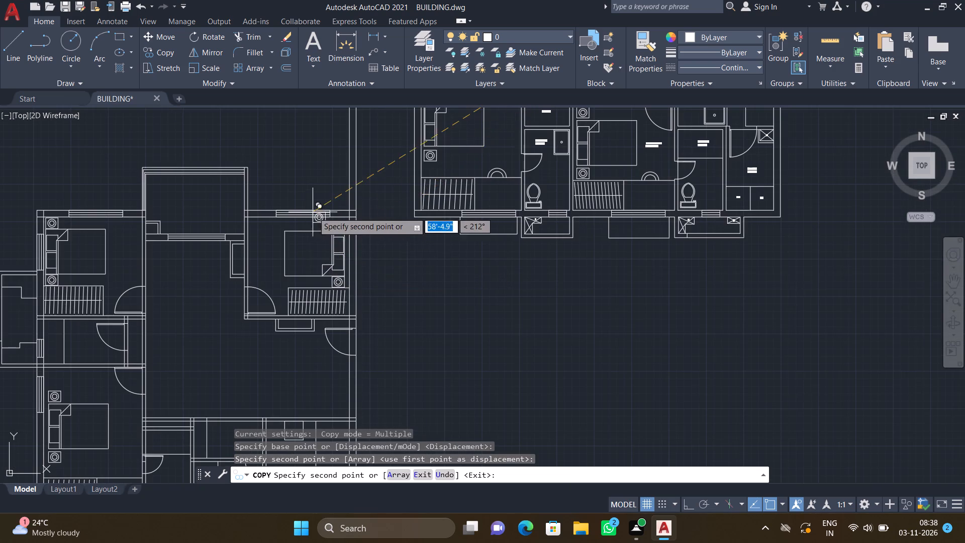
scroll(320, 217, "up", 3)
scroll(379, 226, "up", 3)
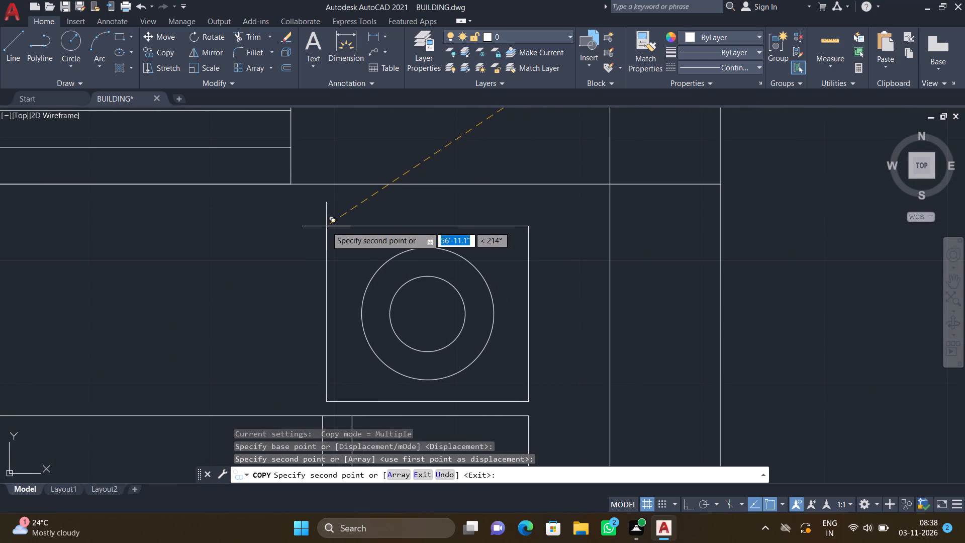
left_click(326, 226)
key("Return")
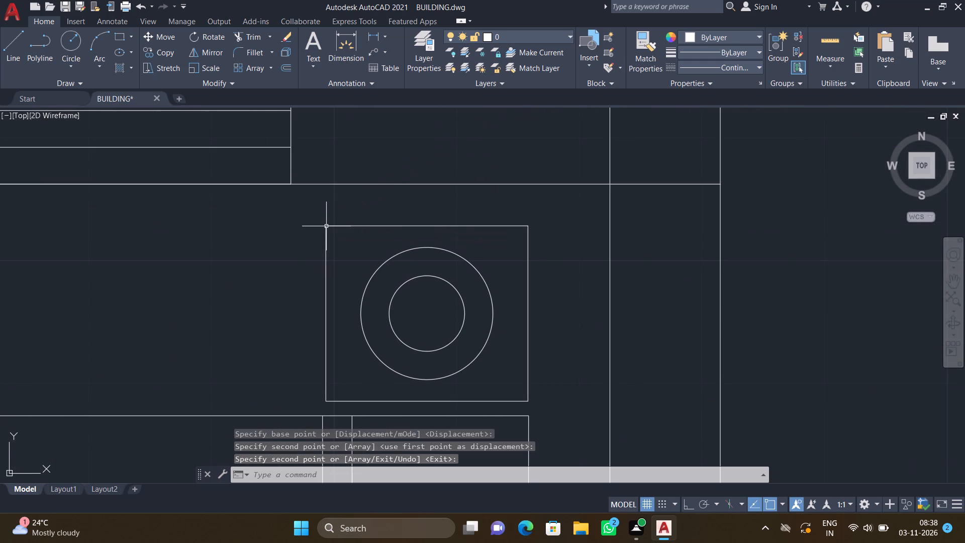
Copy the toilet beside the master bedroom by its tank's bottom midpoint into the second flat's lower-left bathroom, just above the bottom wall beside the window.
scroll(331, 239, "down", 7)
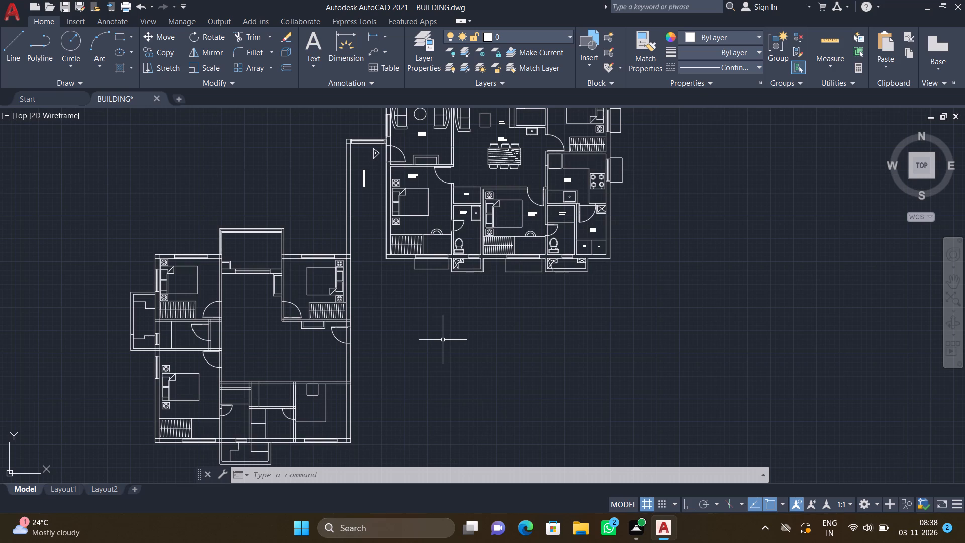
scroll(445, 323, "down", 3)
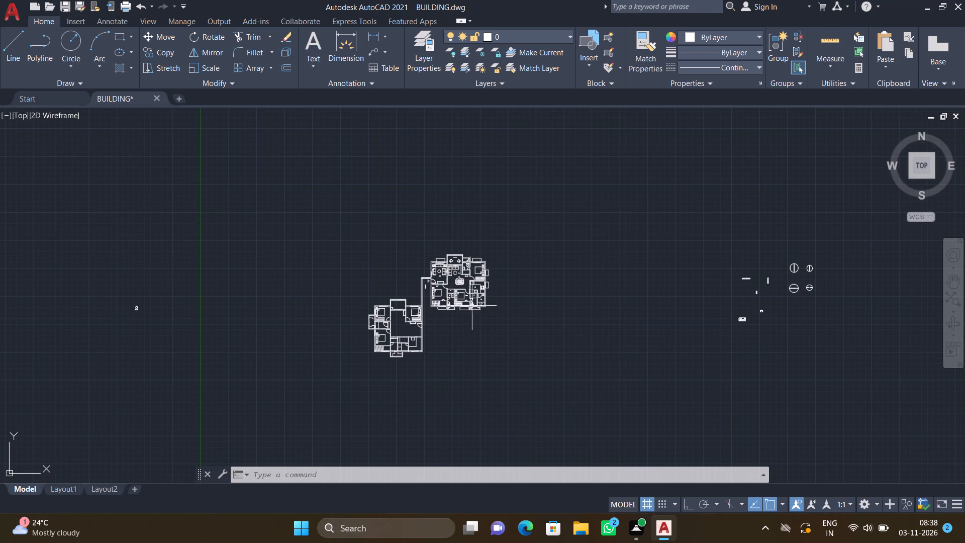
scroll(446, 274, "up", 4)
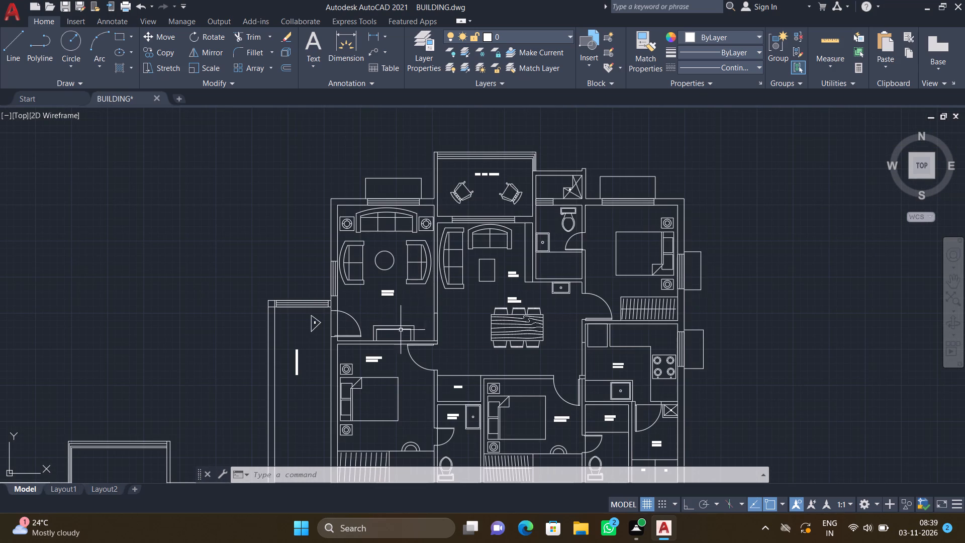
scroll(387, 353, "down", 2)
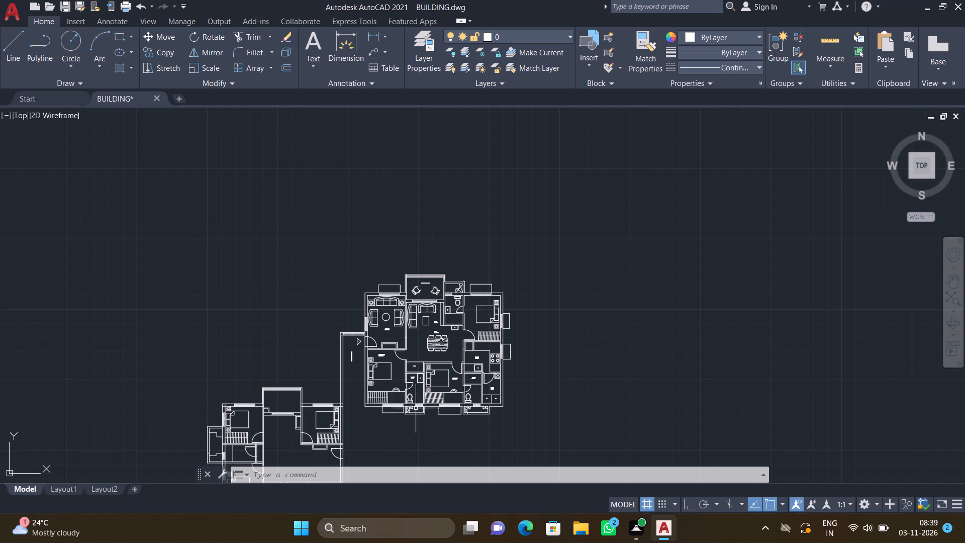
scroll(417, 406, "up", 6)
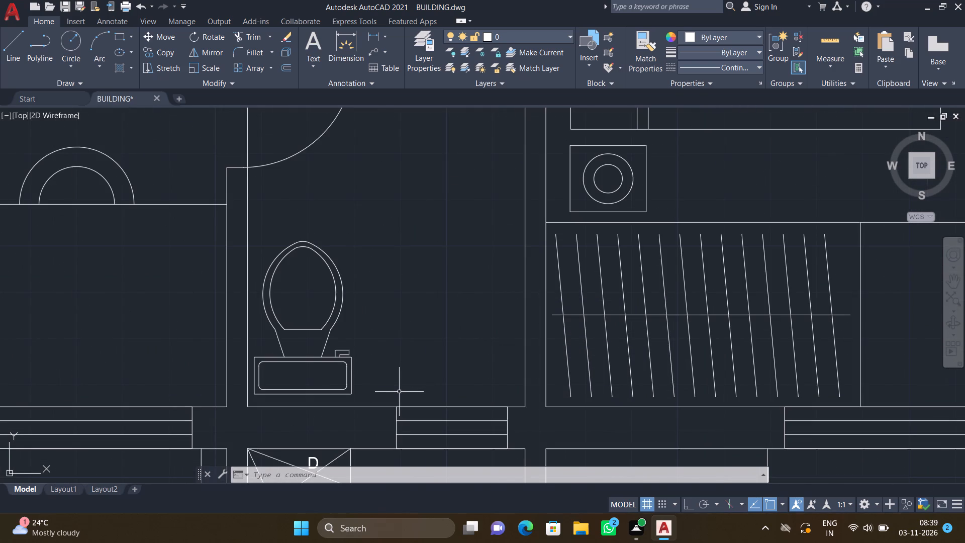
type("co")
key("Return")
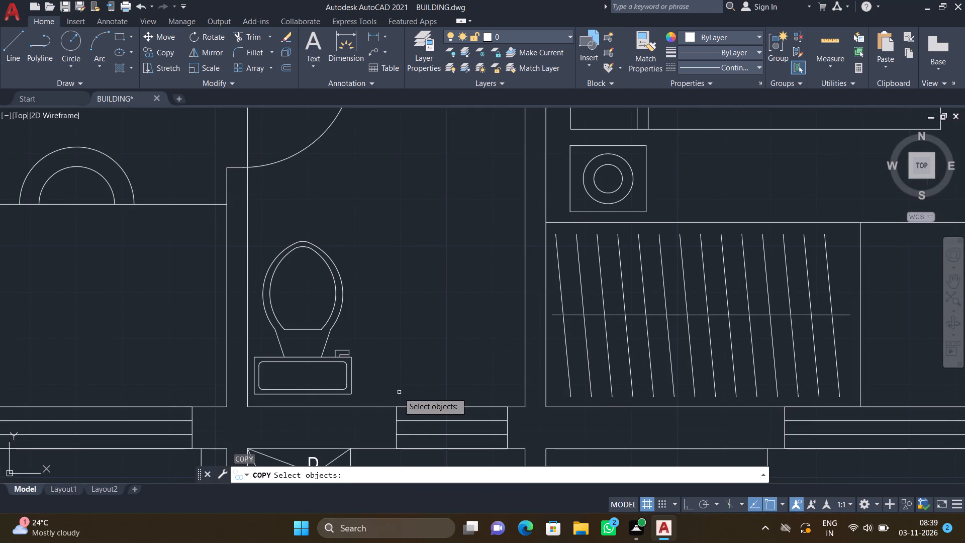
left_click(350, 380)
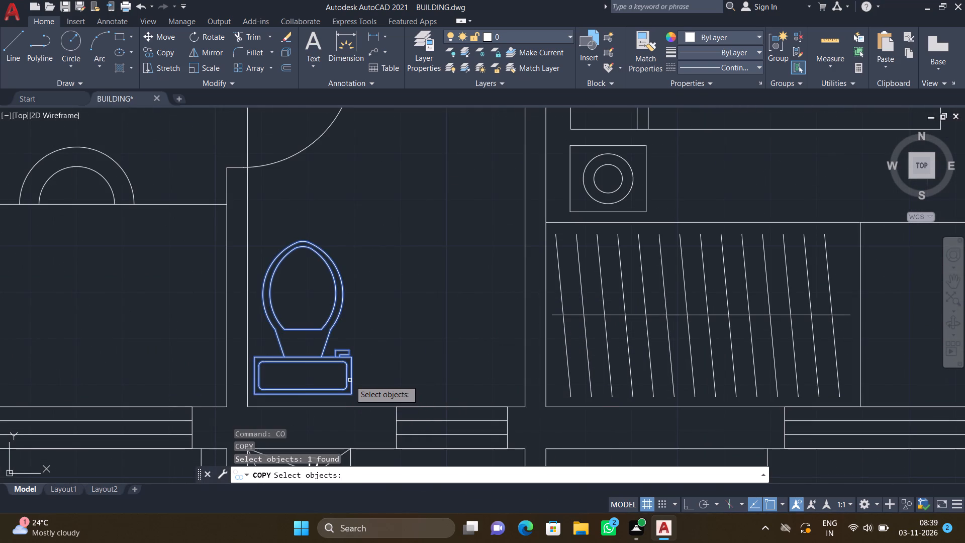
key("Return")
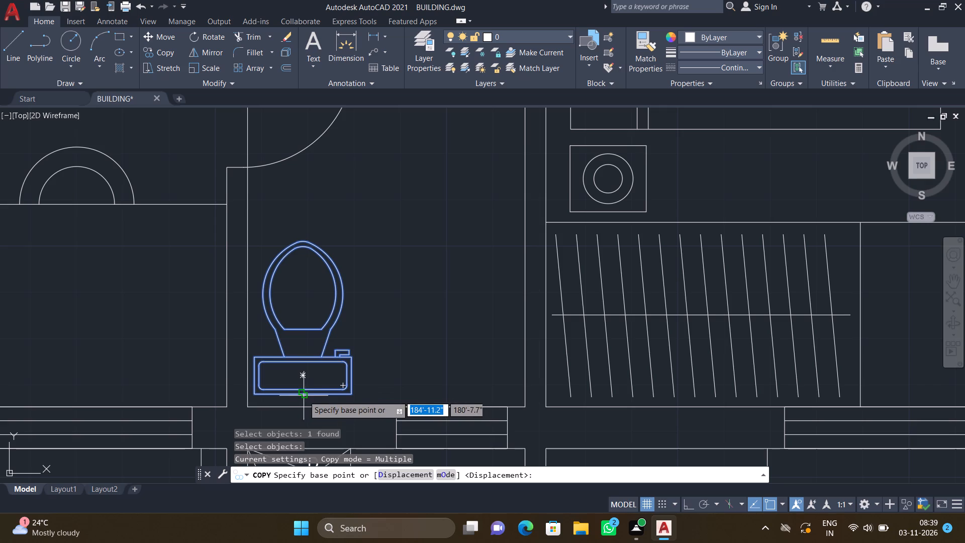
left_click(302, 394)
scroll(264, 423, "down", 6)
scroll(233, 436, "up", 1)
scroll(228, 430, "down", 6)
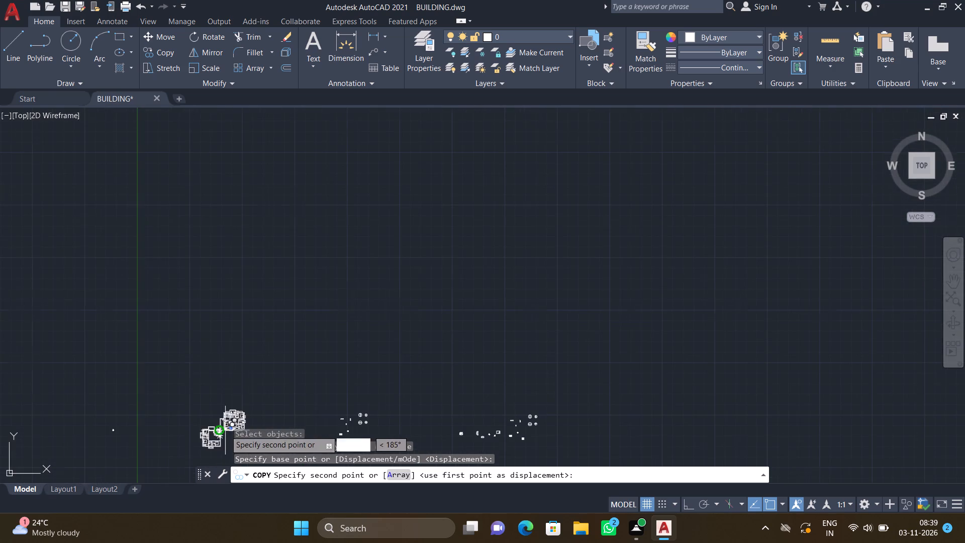
scroll(196, 454, "up", 6)
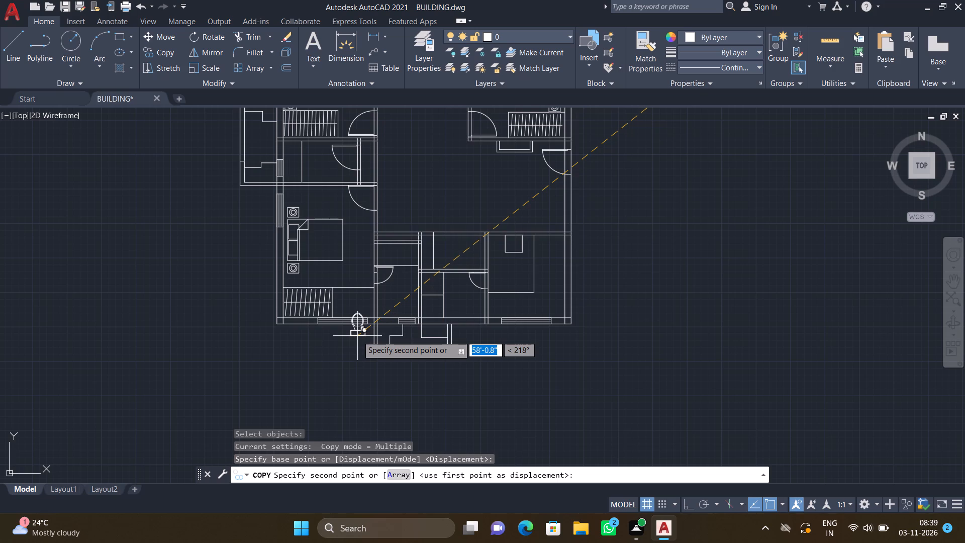
scroll(383, 298, "up", 2)
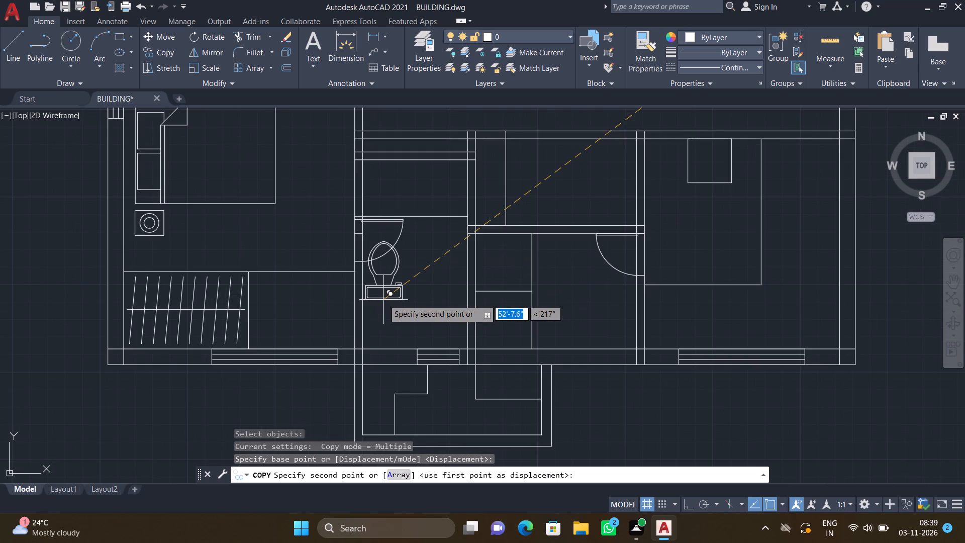
scroll(395, 333, "up", 2)
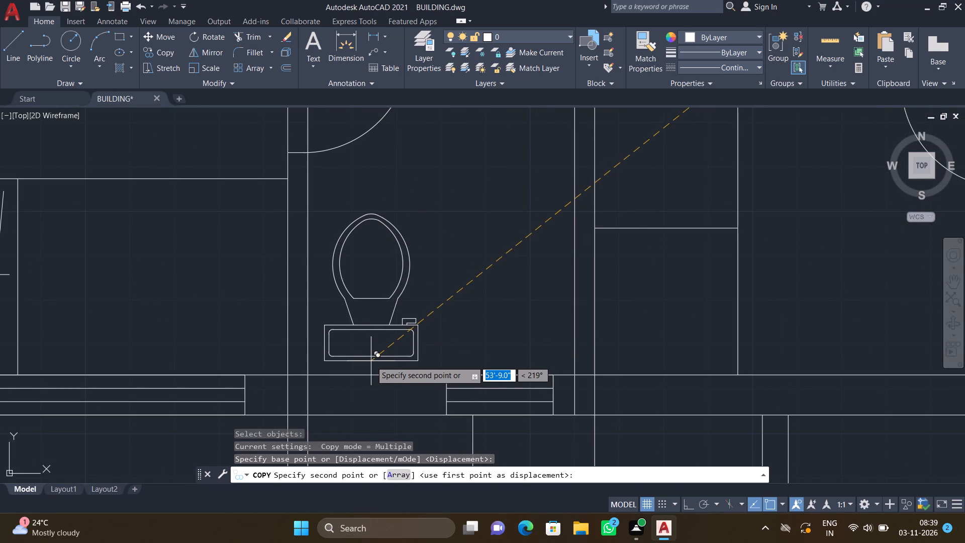
left_click(365, 364)
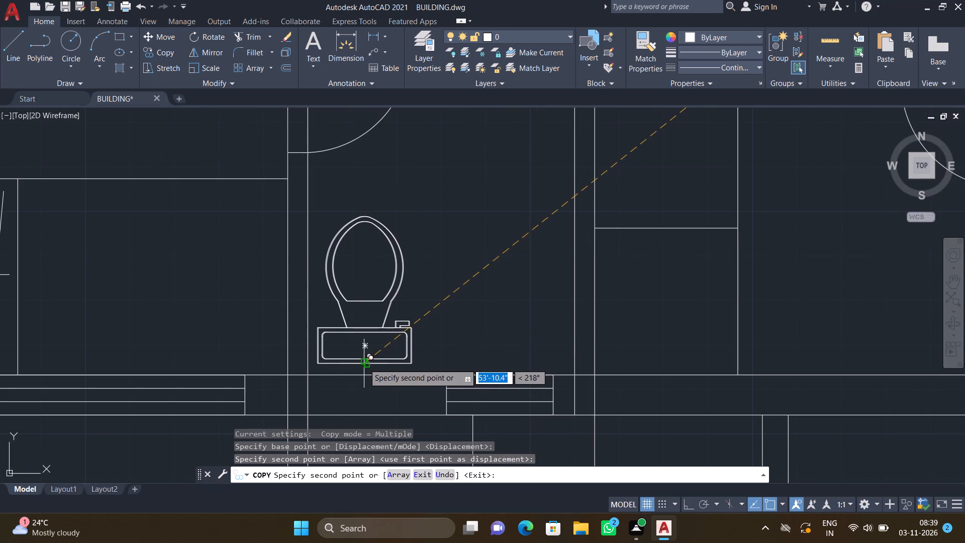
Finish the toilet copy in the second flat's lower-left bathroom.
key("Return")
Copy the furnished kitchen's sink by its top edge midpoint into the second flat's lower-right kitchen, between the counter line and the bottom window.
scroll(365, 363, "down", 5)
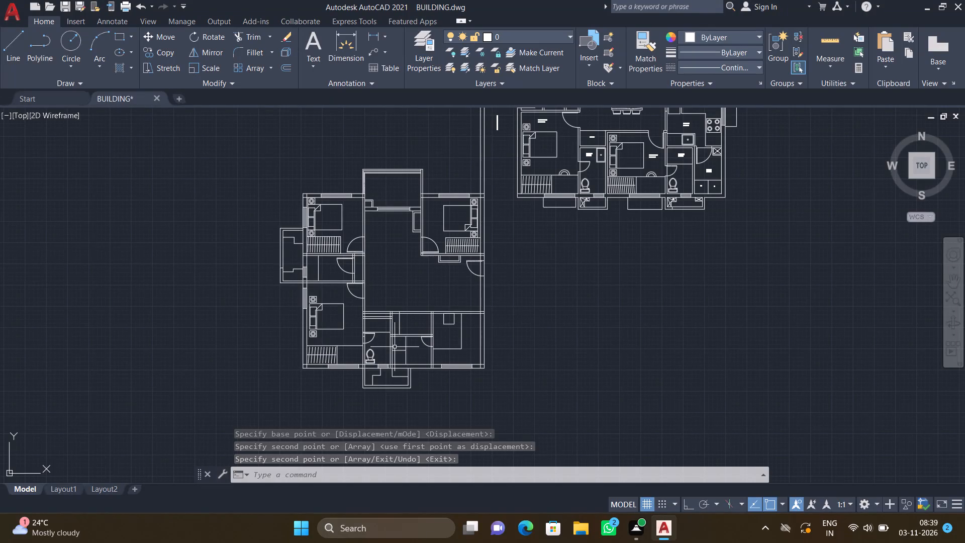
scroll(389, 340, "down", 4)
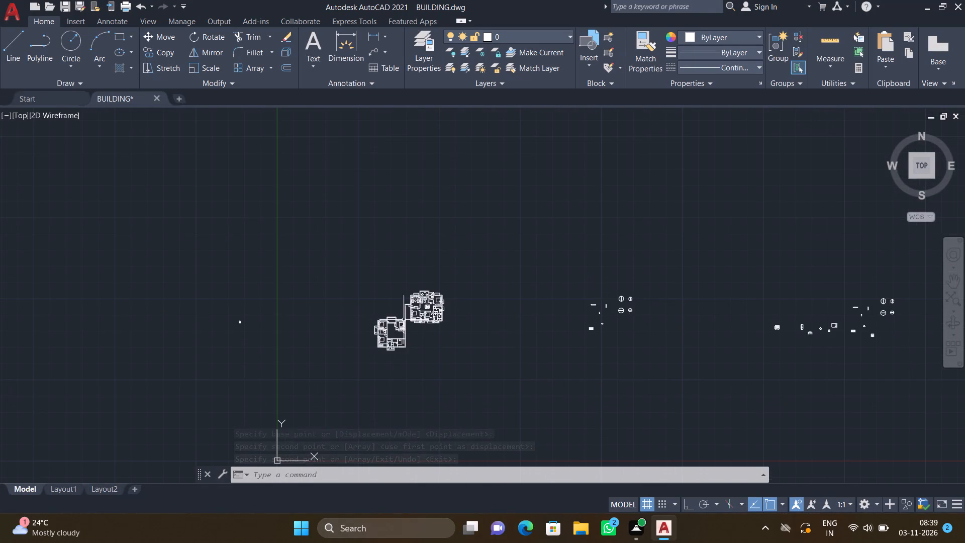
scroll(428, 337, "up", 3)
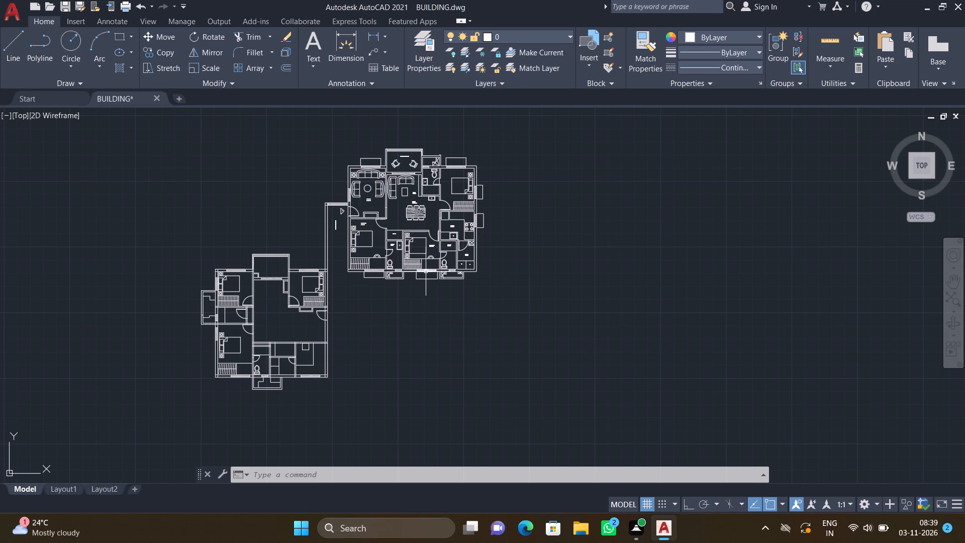
scroll(460, 247, "up", 2)
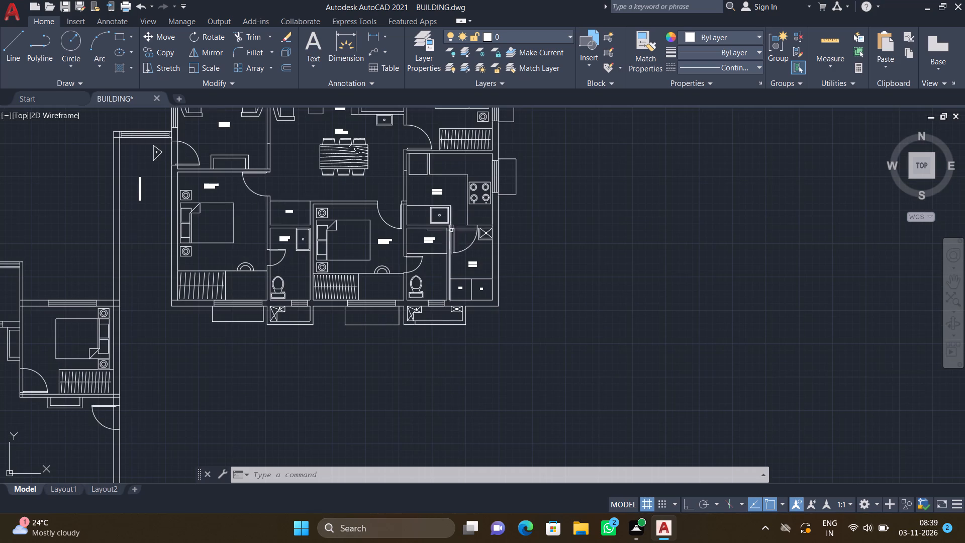
scroll(450, 216, "up", 3)
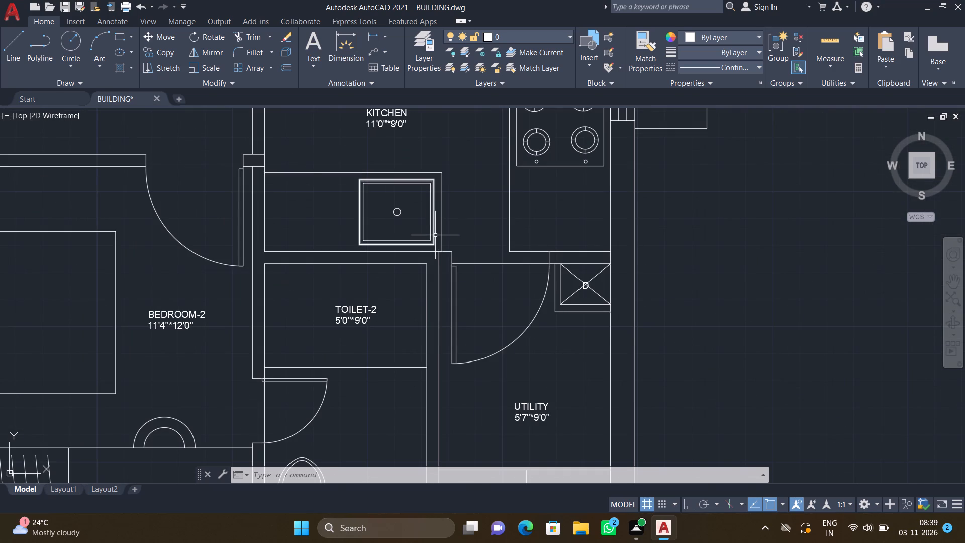
type("co")
key("Return")
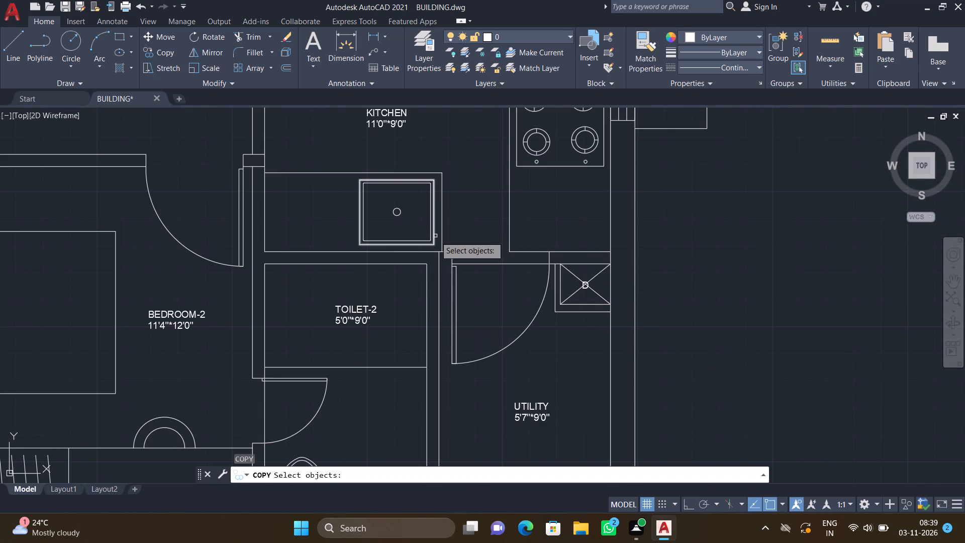
scroll(436, 239, "up", 2)
left_click_drag(431, 257, 431, 256)
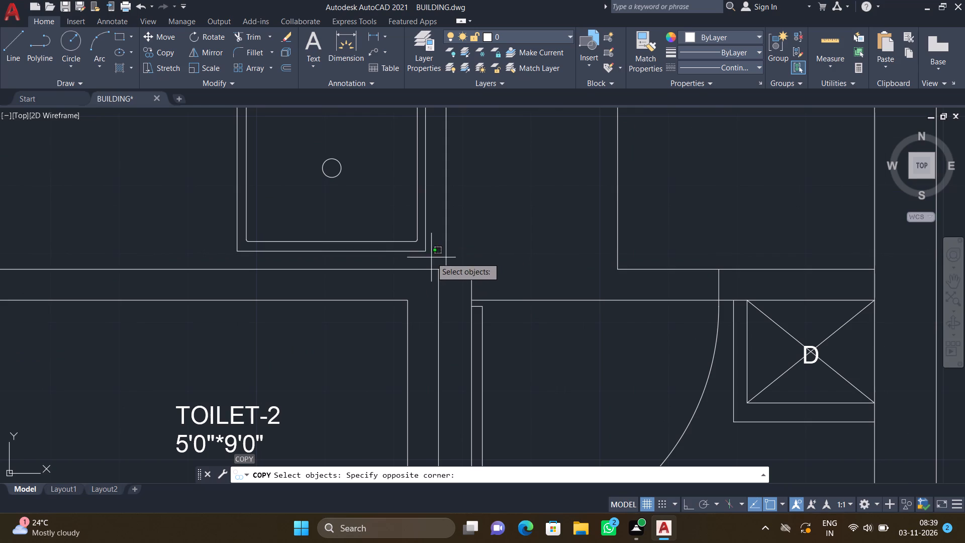
left_click_drag(431, 256, 426, 251)
scroll(364, 205, "down", 3)
scroll(320, 171, "up", 3)
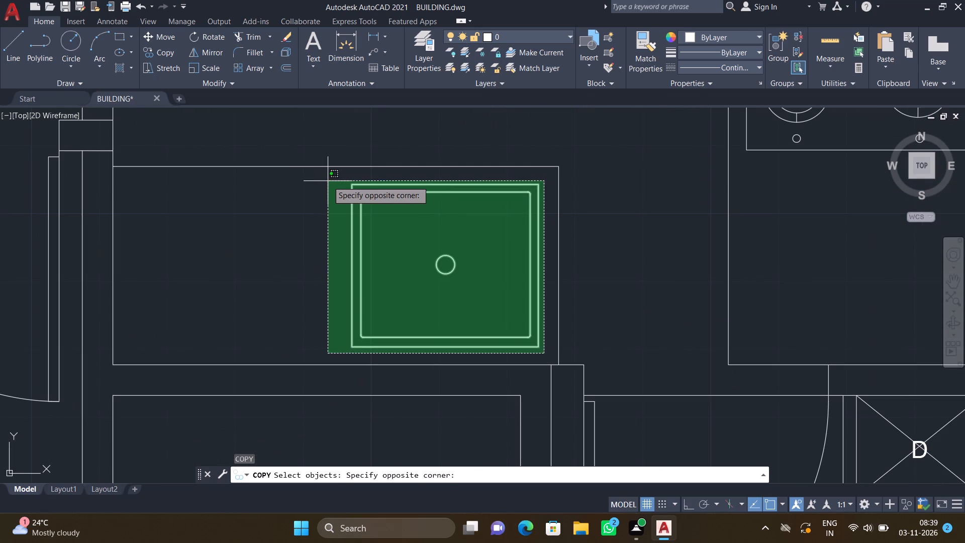
left_click(328, 179)
key("Return")
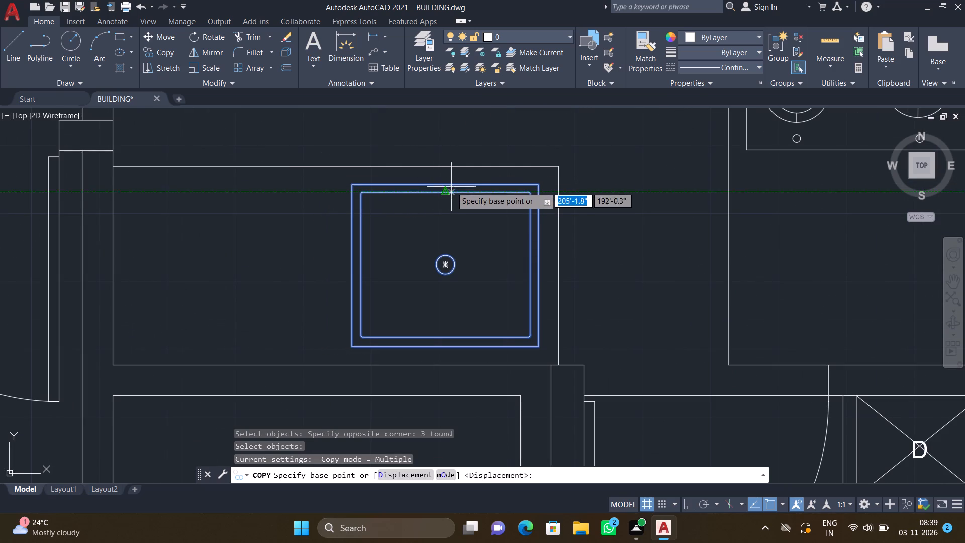
left_click(450, 185)
scroll(407, 276, "down", 6)
scroll(368, 316, "down", 4)
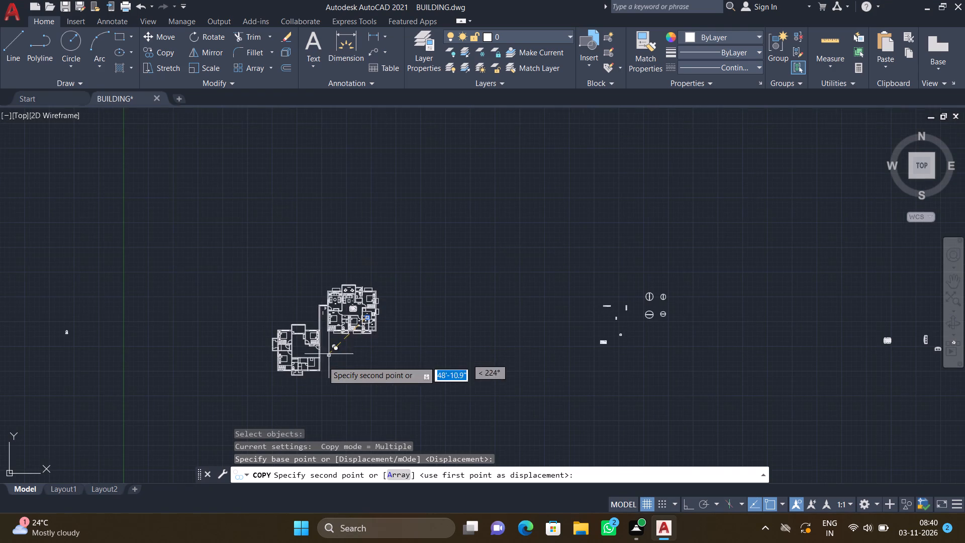
scroll(302, 392, "up", 2)
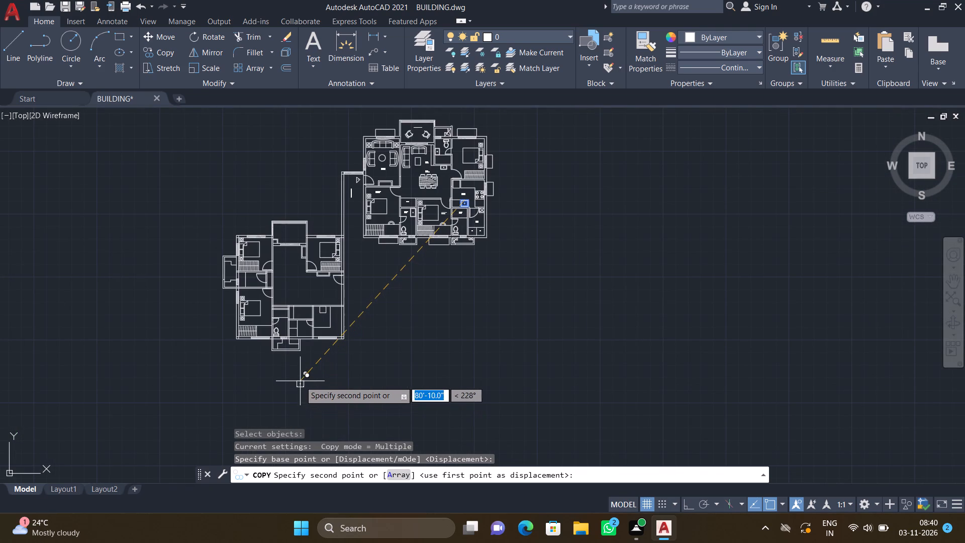
scroll(313, 343, "up", 4)
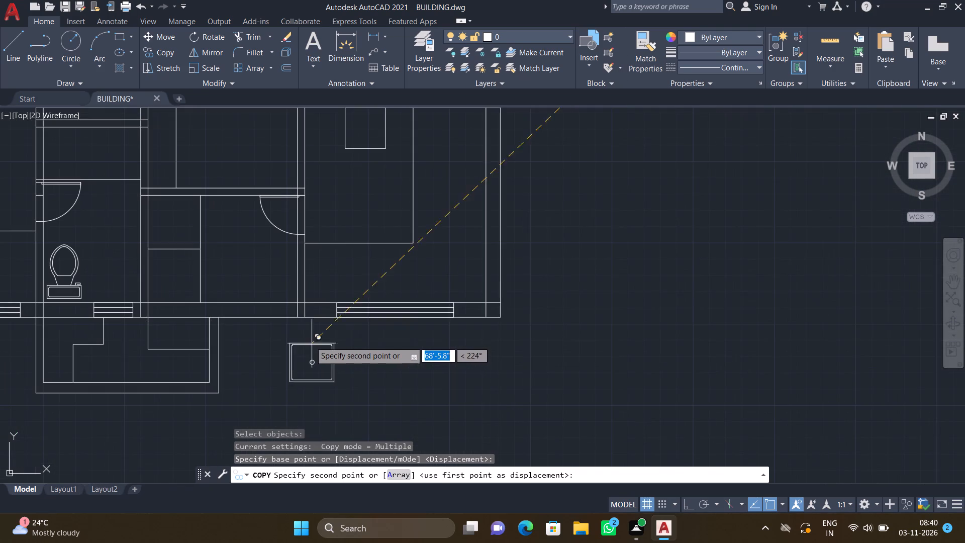
scroll(334, 265, "up", 2)
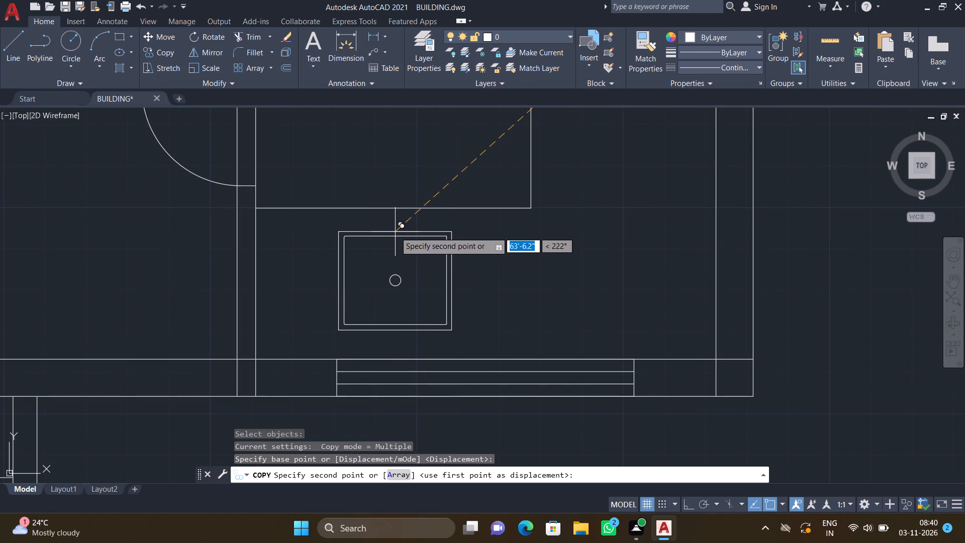
left_click(395, 233)
key("Return")
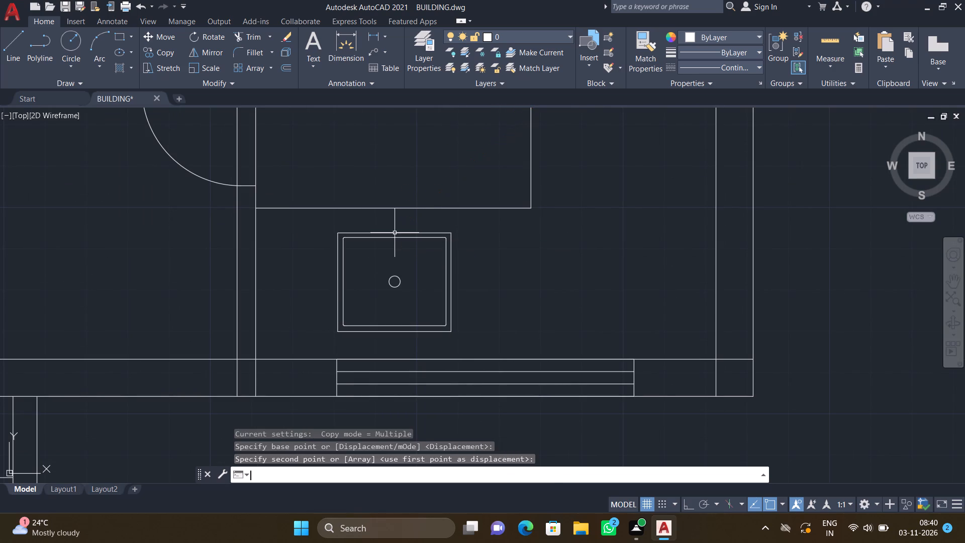
Copy the furnished kitchen's four-burner stove by its top edge midpoint into the second flat's kitchen, between the counter line and the right wall.
scroll(397, 237, "down", 4)
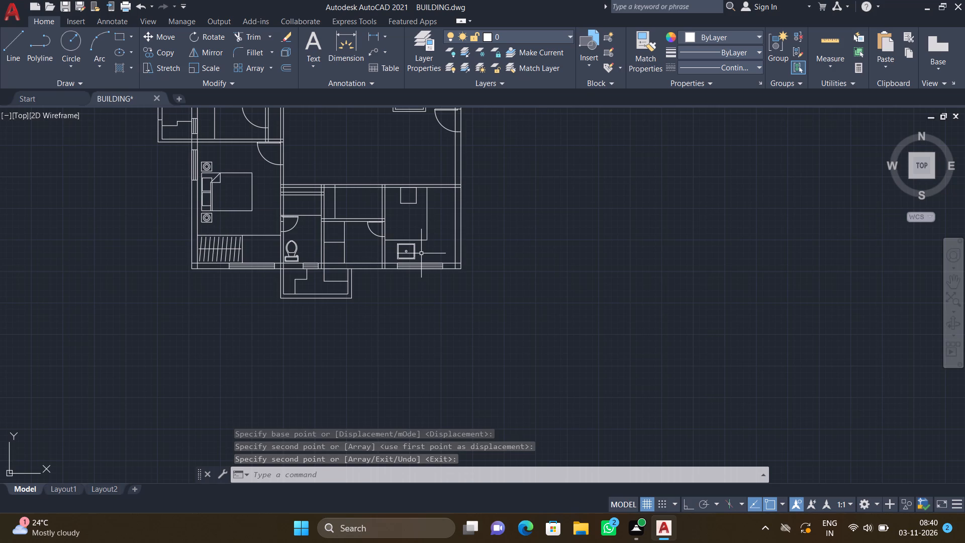
scroll(412, 265, "down", 3)
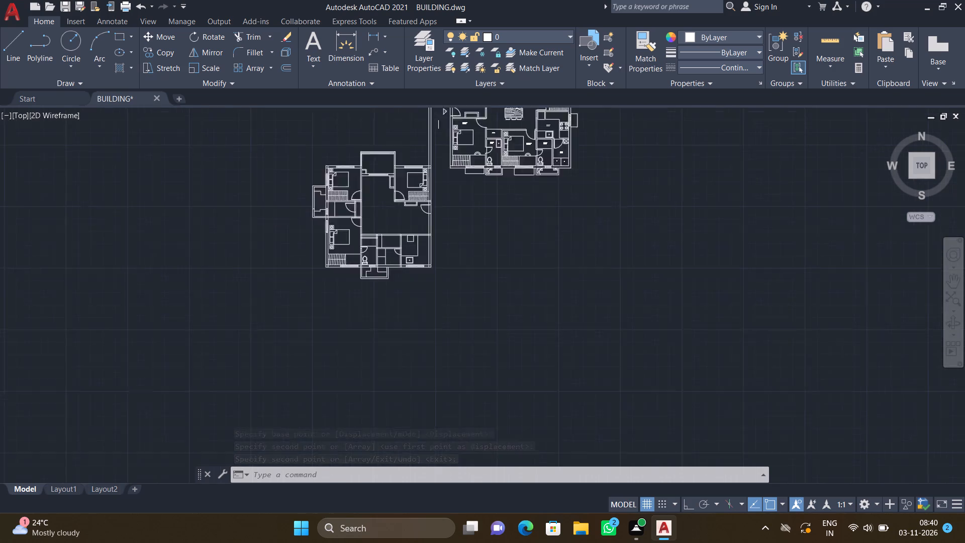
scroll(501, 179, "up", 1)
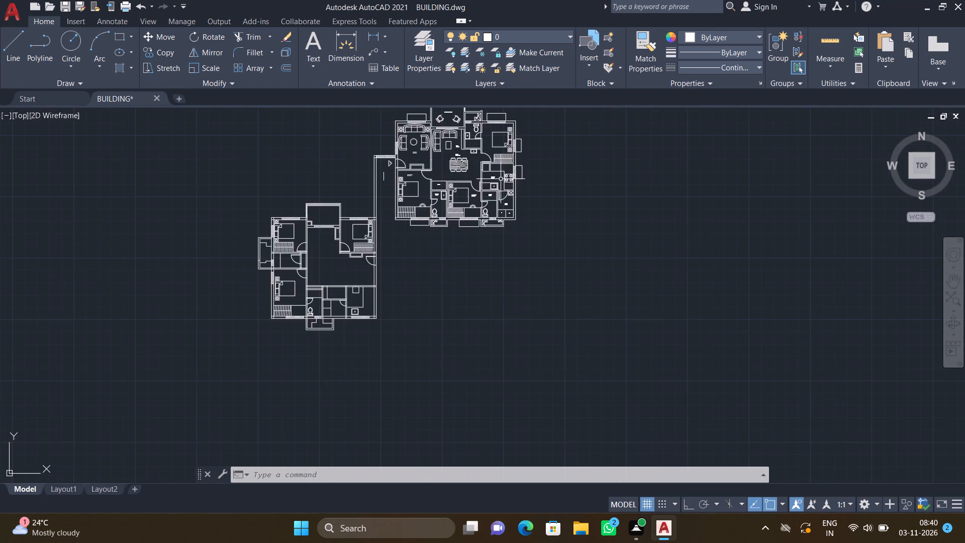
scroll(501, 179, "up", 5)
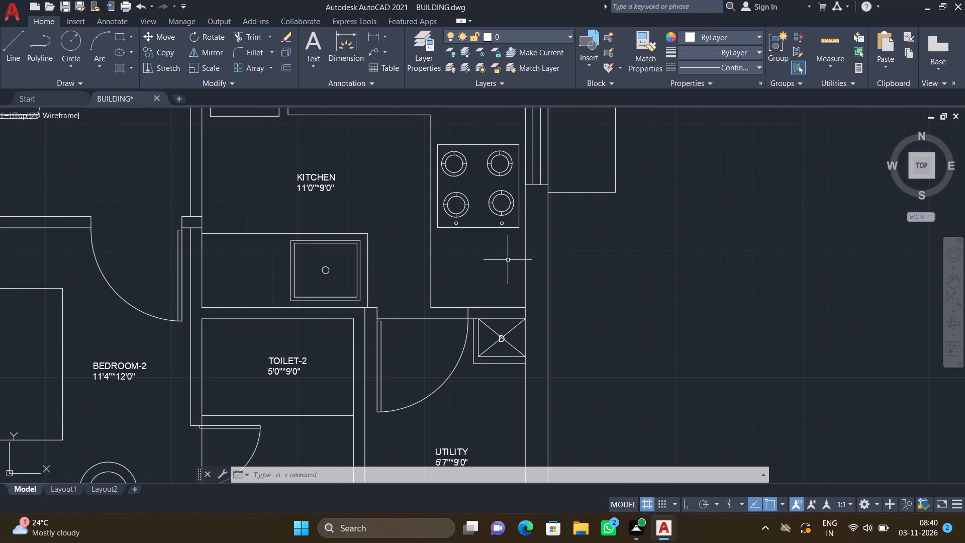
type("co")
key("Return")
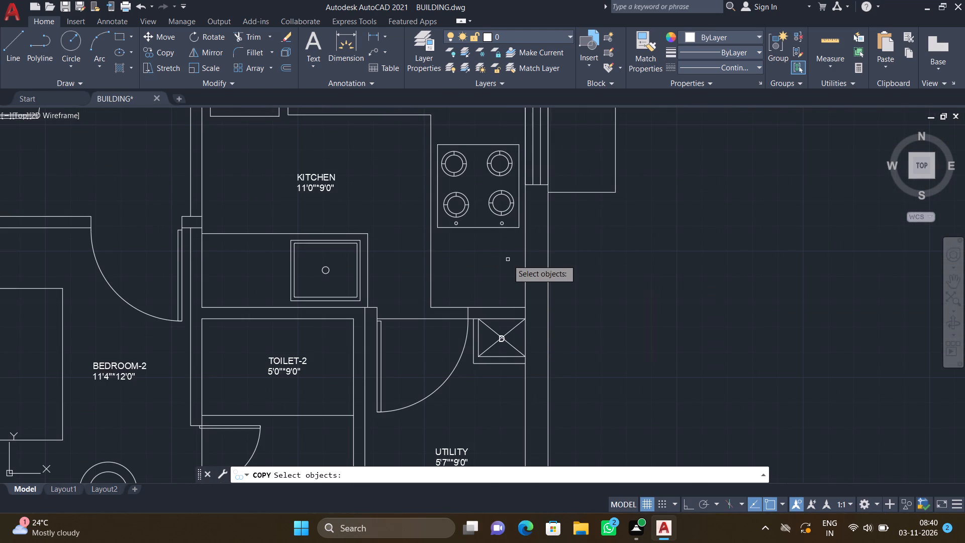
left_click(520, 233)
scroll(441, 152, "up", 2)
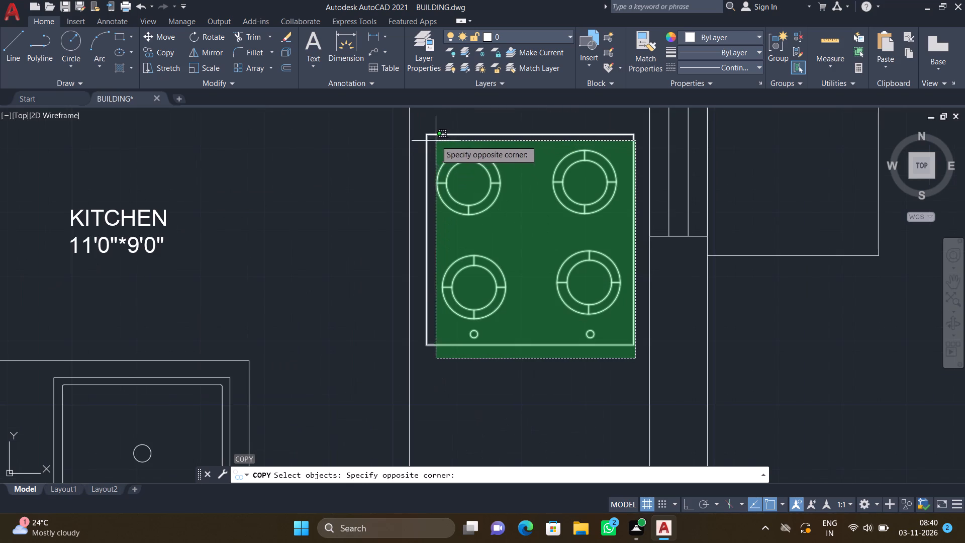
left_click(425, 125)
key("Return")
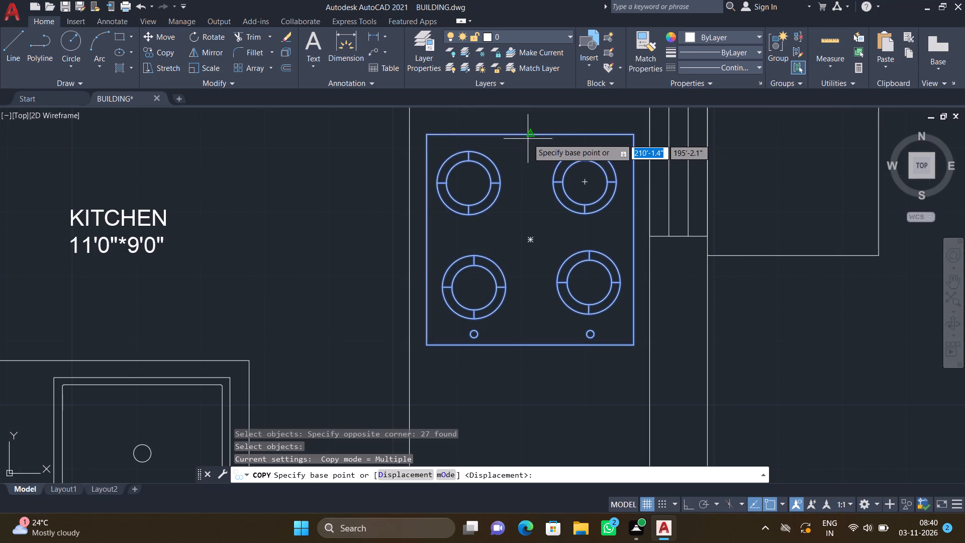
double_click(529, 134)
scroll(519, 311, "down", 4)
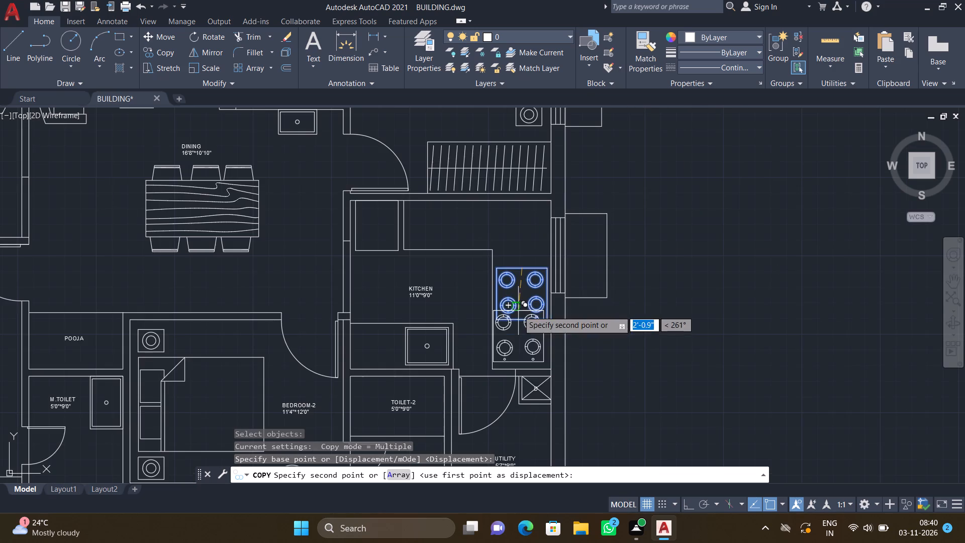
scroll(468, 337, "down", 5)
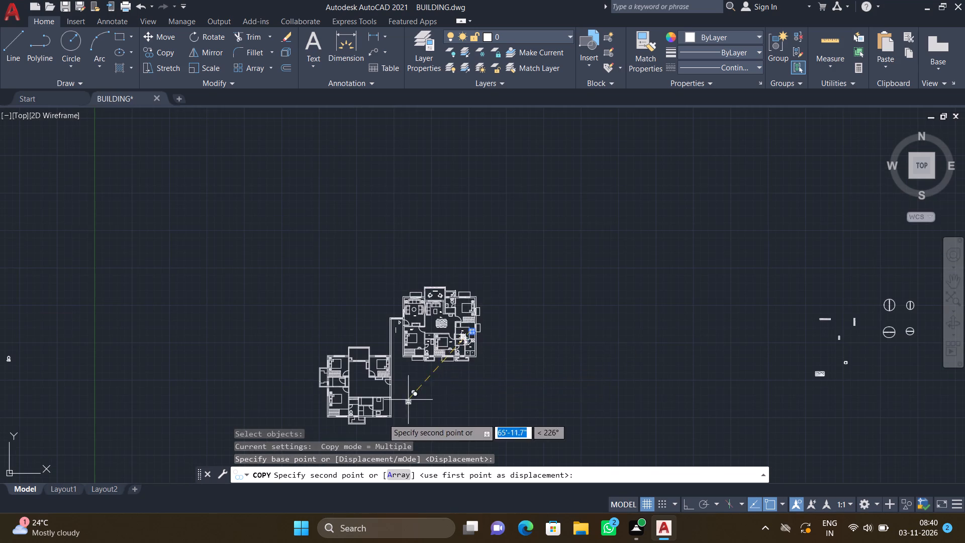
scroll(378, 422, "up", 3)
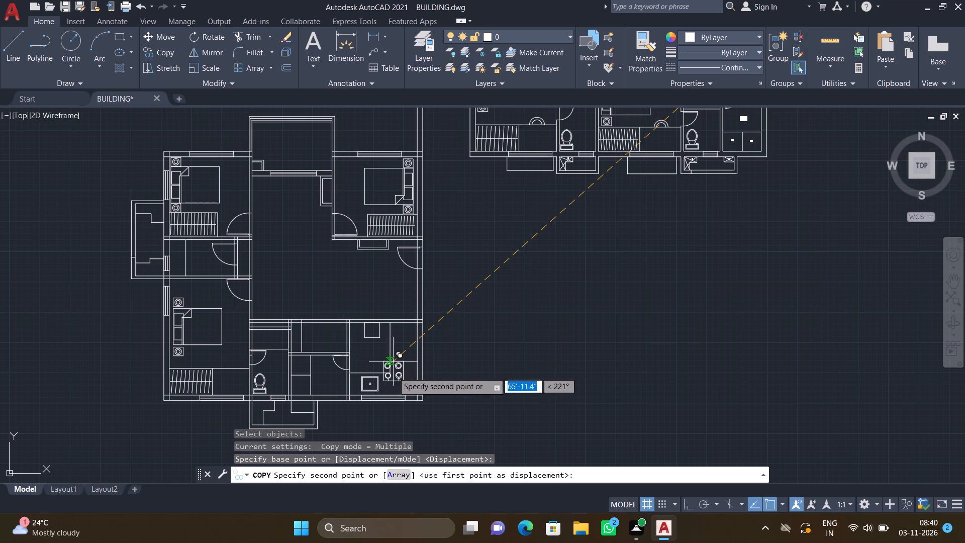
scroll(407, 373, "up", 3)
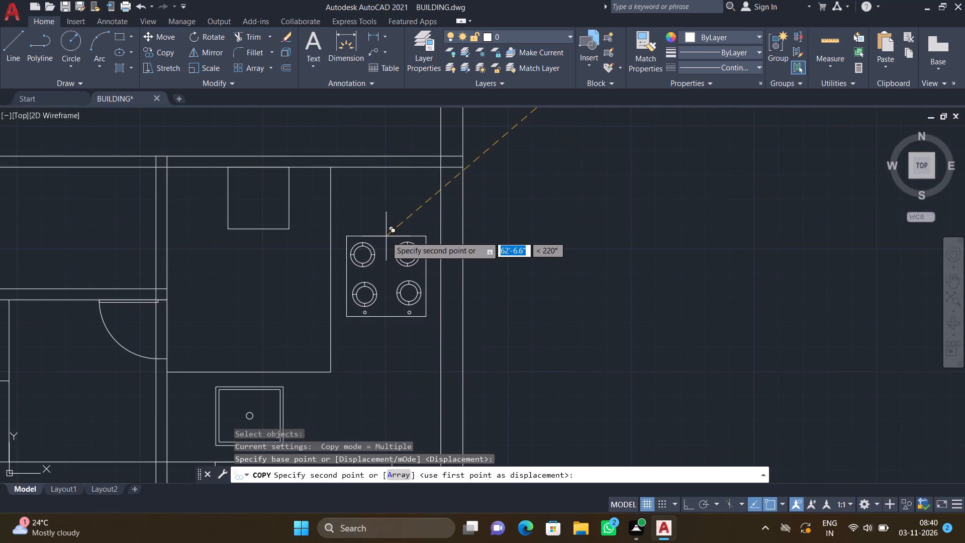
left_click(385, 236)
key("Return")
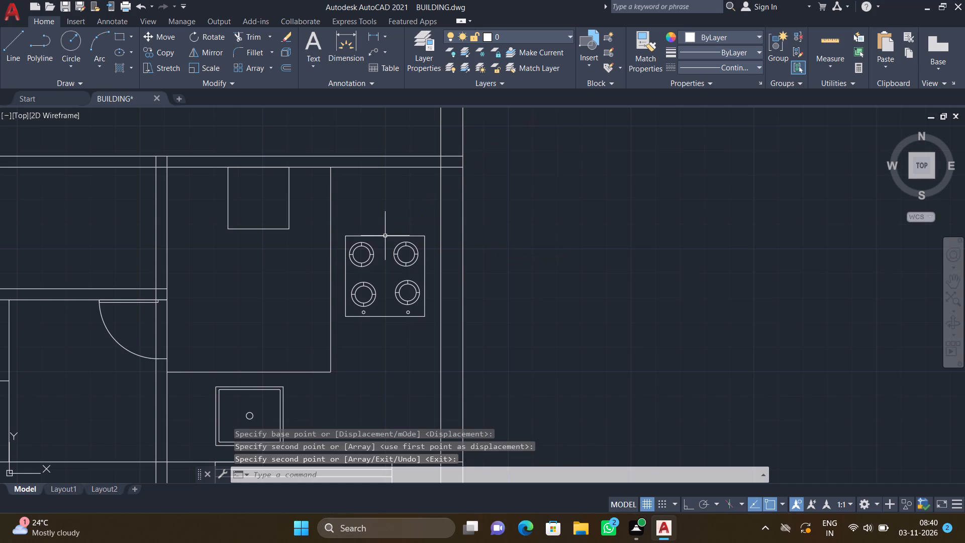
Copy the left chair of the furnished flat's 6'8" wide balcony into the left half of the second flat's top balcony.
scroll(385, 240, "down", 2)
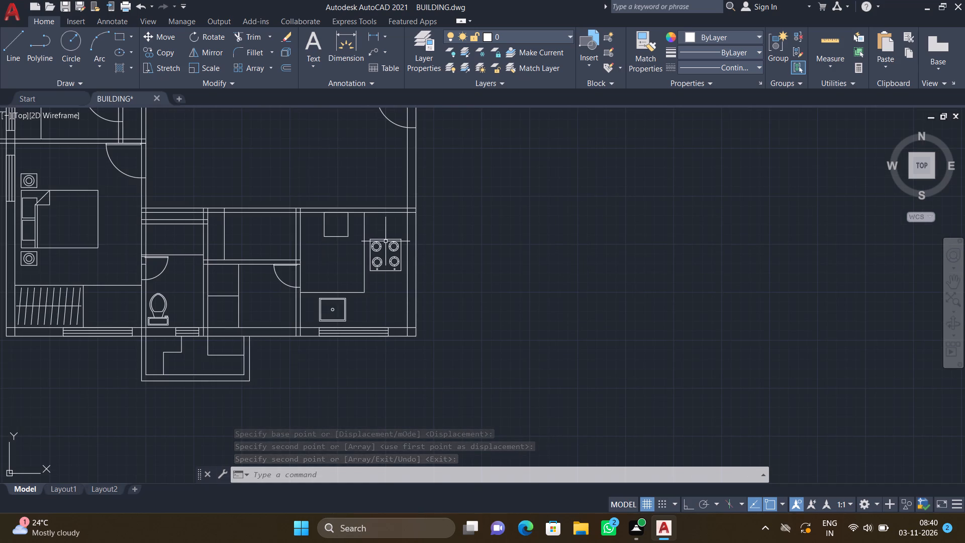
scroll(385, 241, "down", 2)
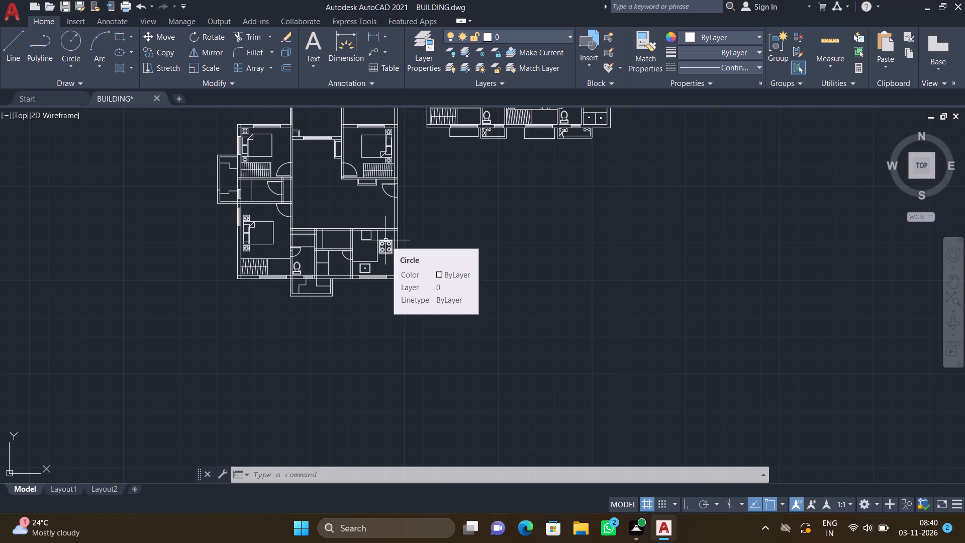
scroll(383, 239, "up", 2)
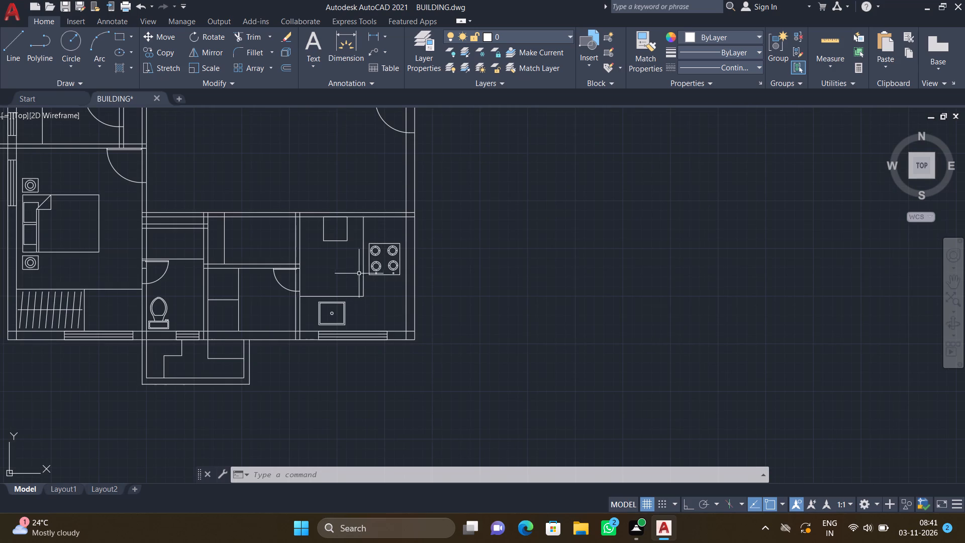
scroll(347, 281, "down", 2)
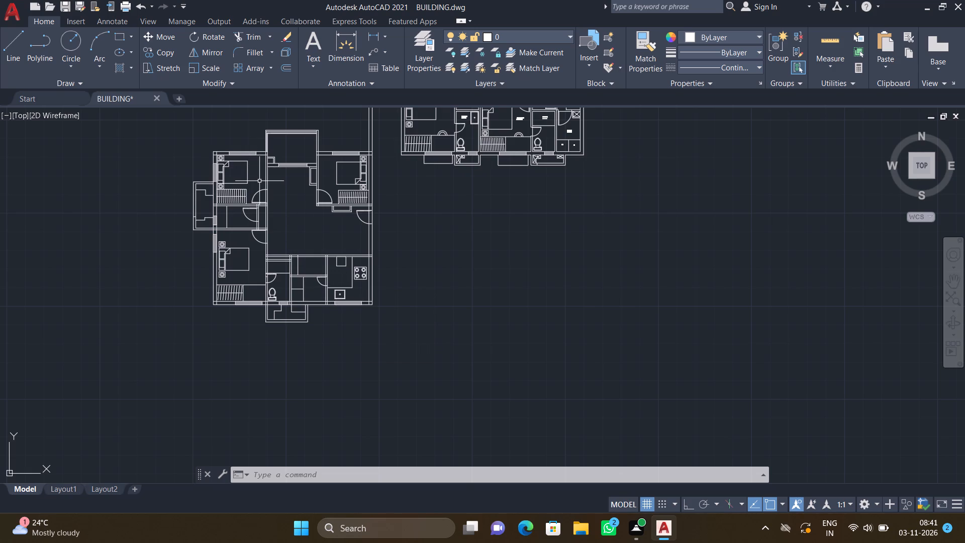
scroll(284, 184, "down", 3)
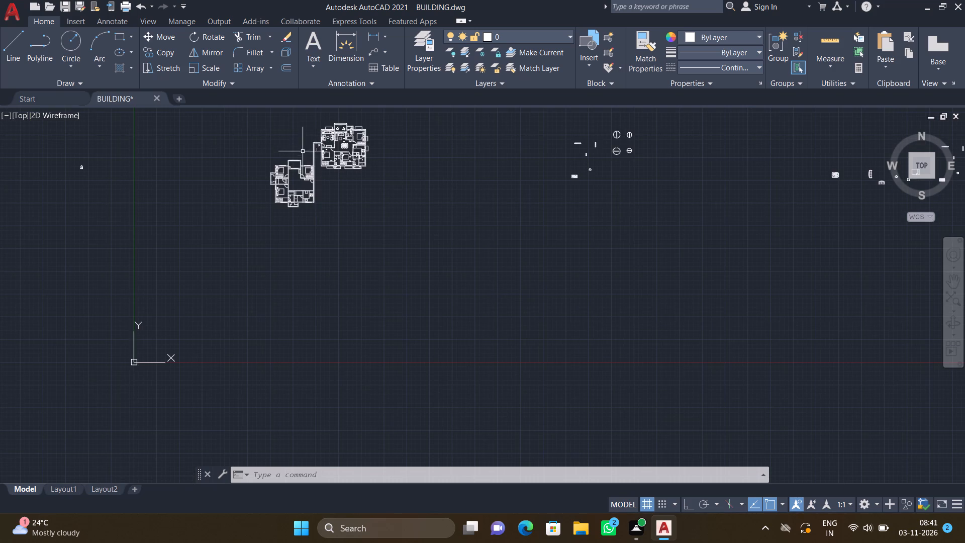
scroll(344, 125, "up", 4)
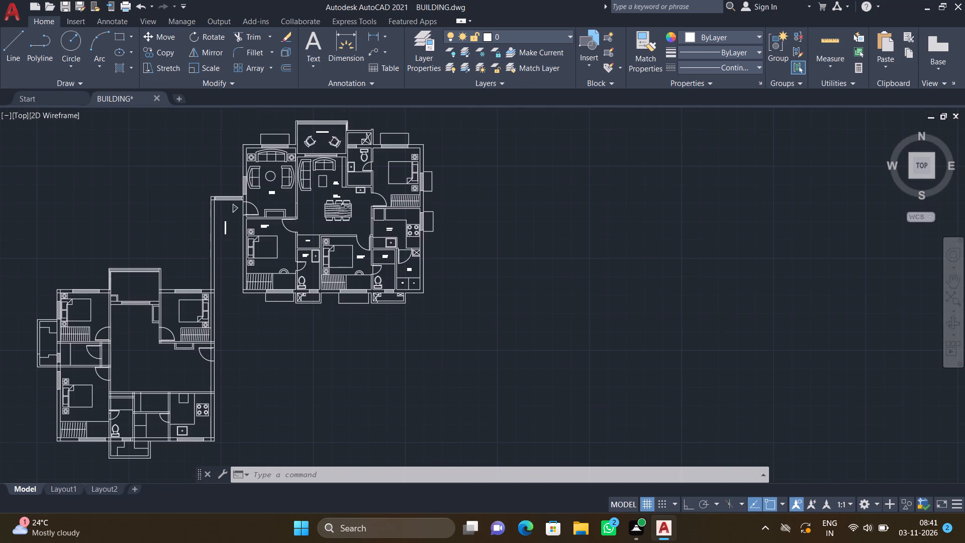
type("co")
key("Return")
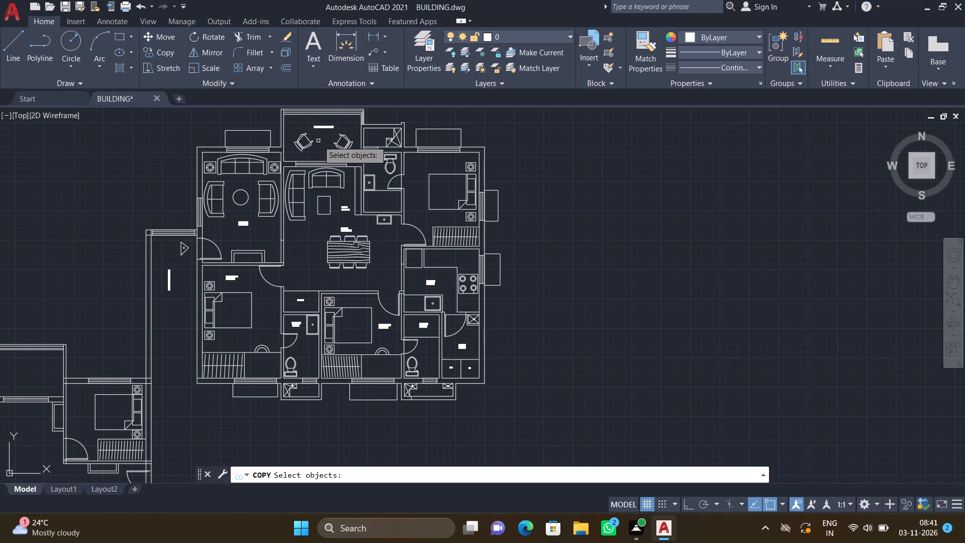
scroll(311, 140, "up", 1)
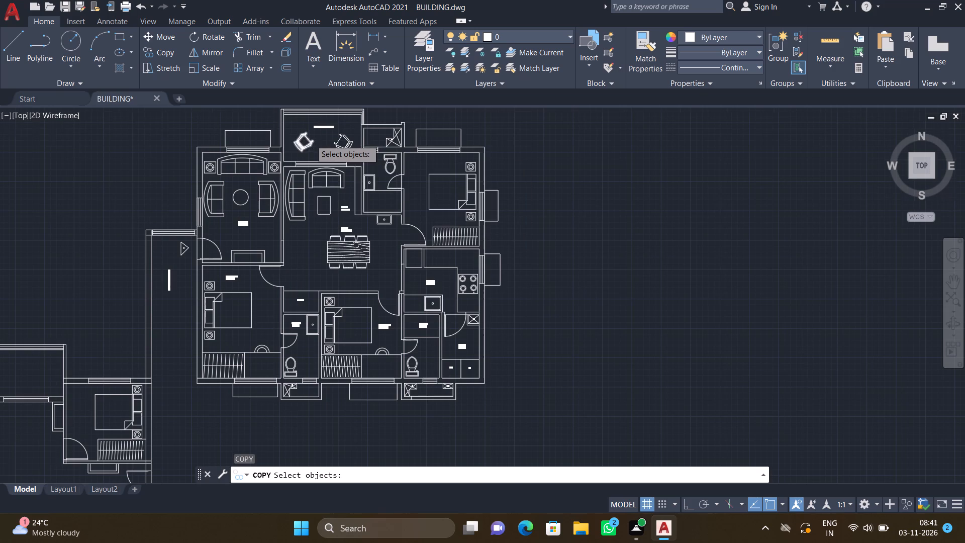
scroll(311, 140, "up", 1)
left_click(297, 136)
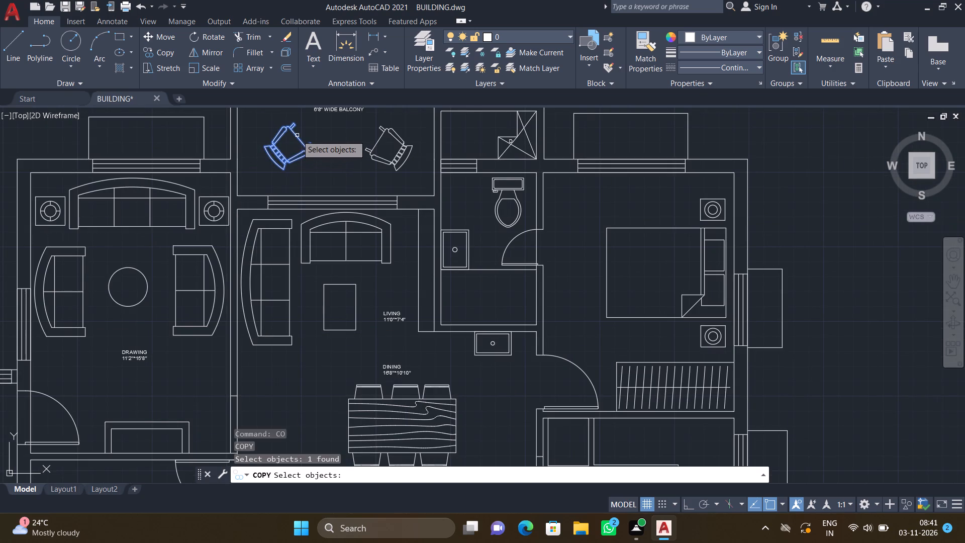
key("Return")
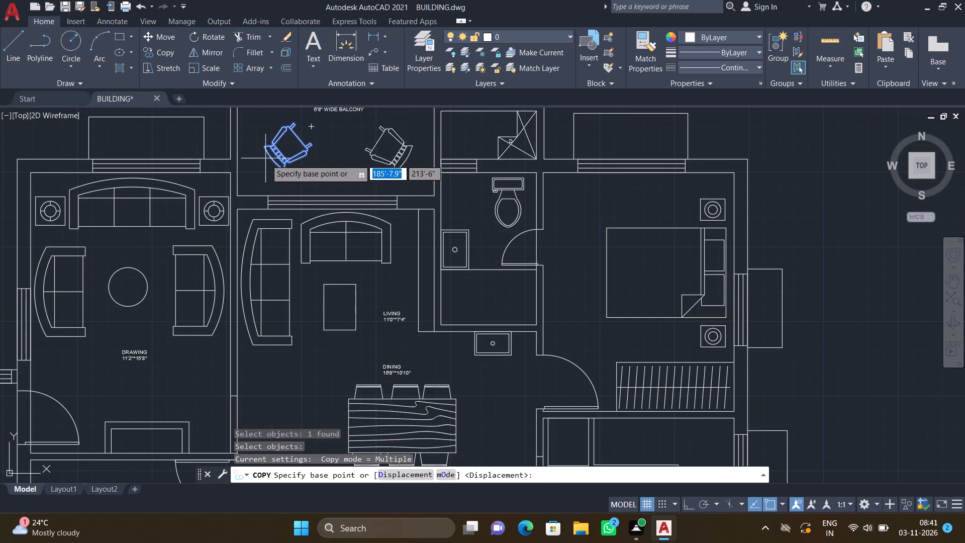
left_click(272, 160)
scroll(231, 293, "down", 5)
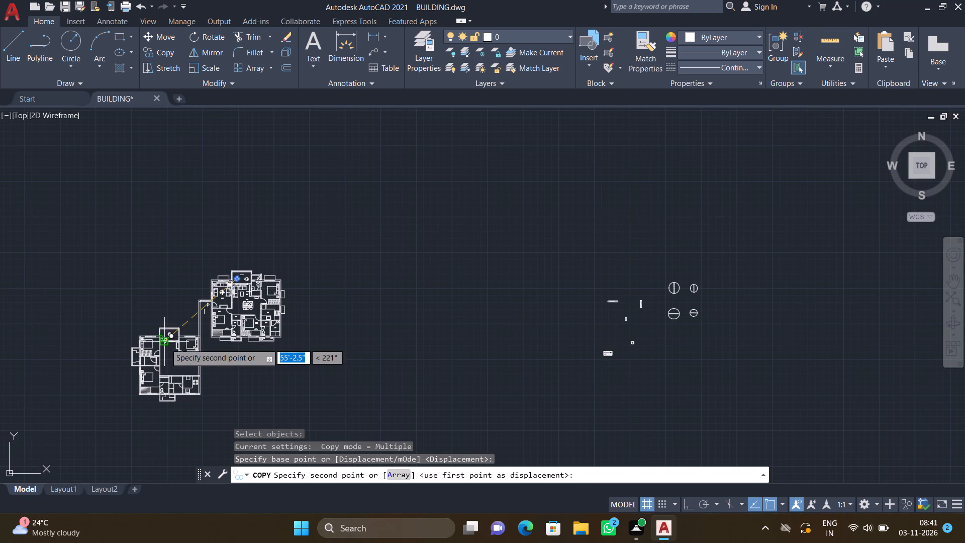
scroll(165, 343, "up", 4)
scroll(147, 293, "up", 1)
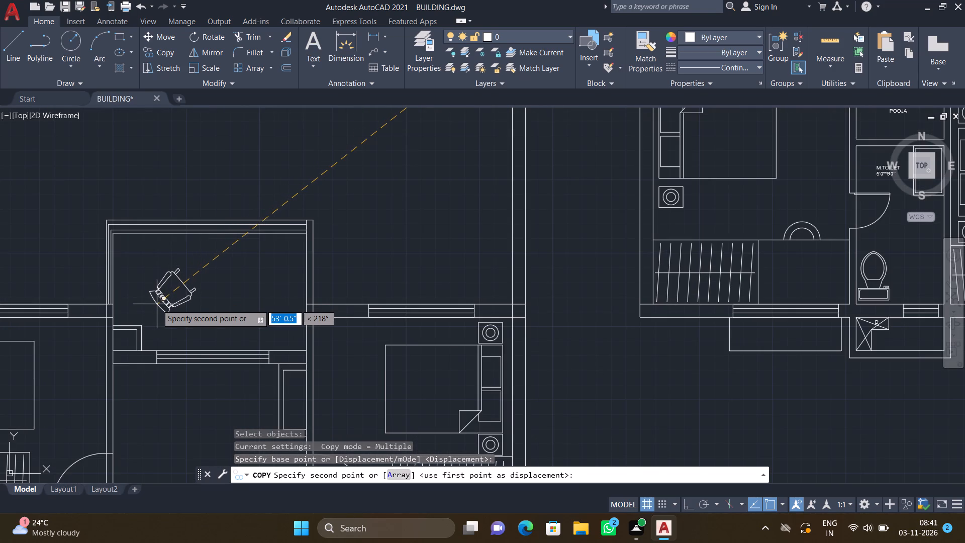
left_click(157, 304)
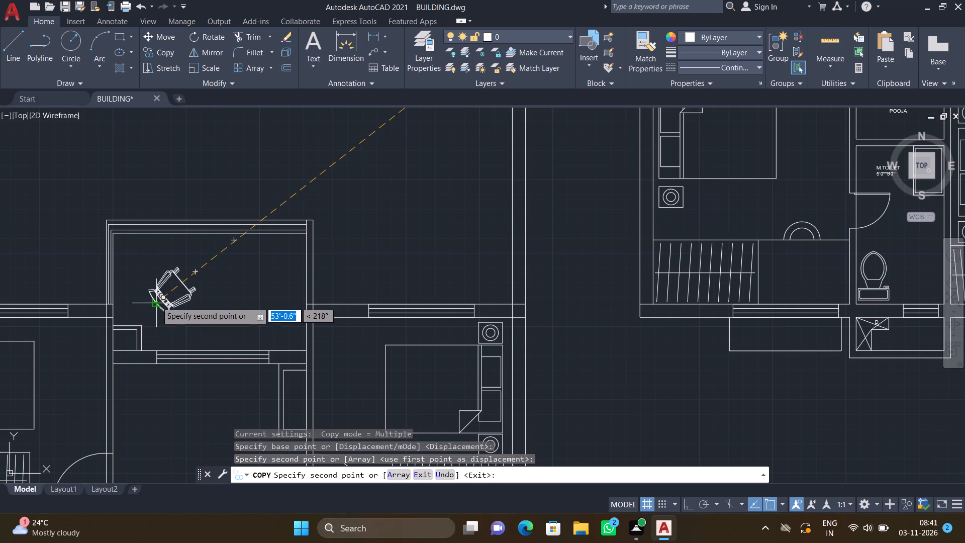
key("Return")
Copy the right chair of the furnished flat's balcony into the right half of the second flat's top balcony, facing the first chair.
scroll(158, 302, "down", 4)
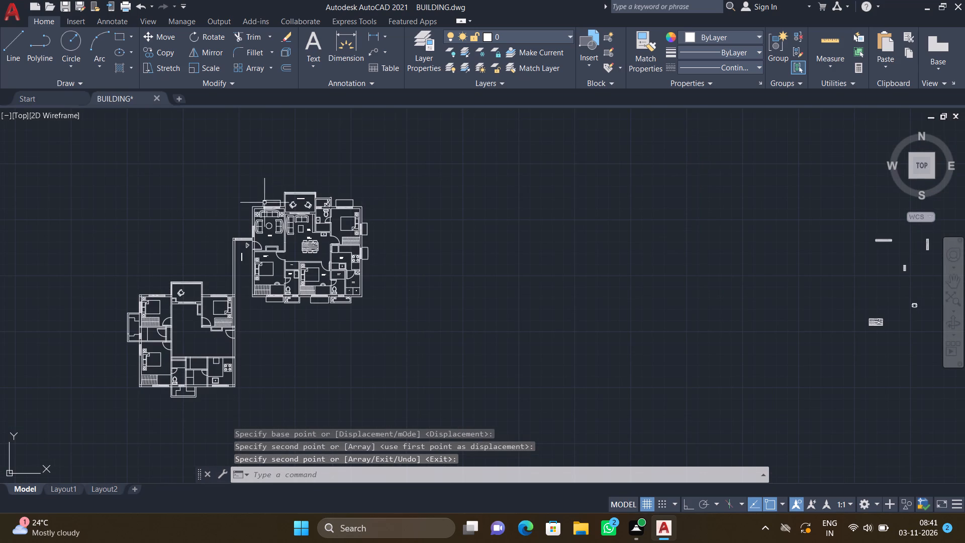
scroll(296, 201, "up", 3)
type("co")
key("Return")
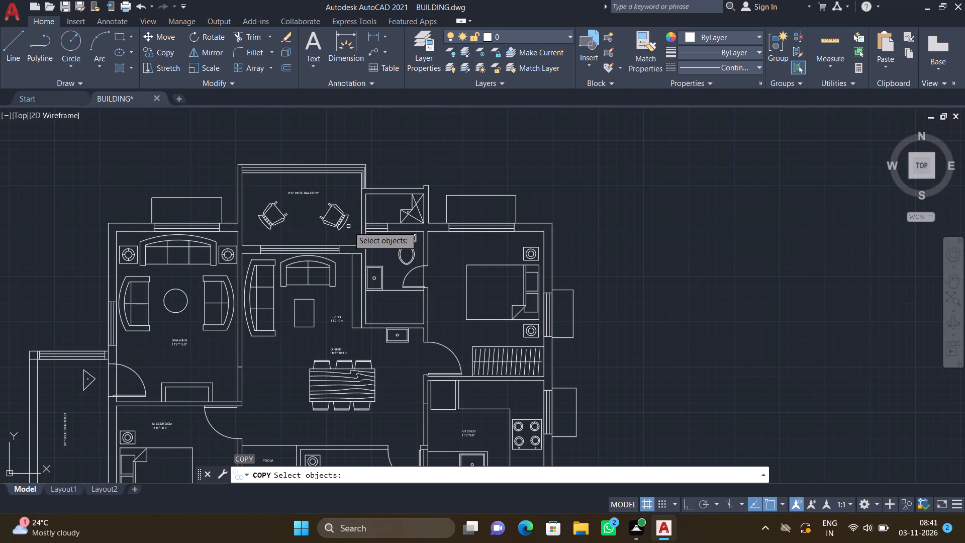
left_click(347, 221)
key("Return")
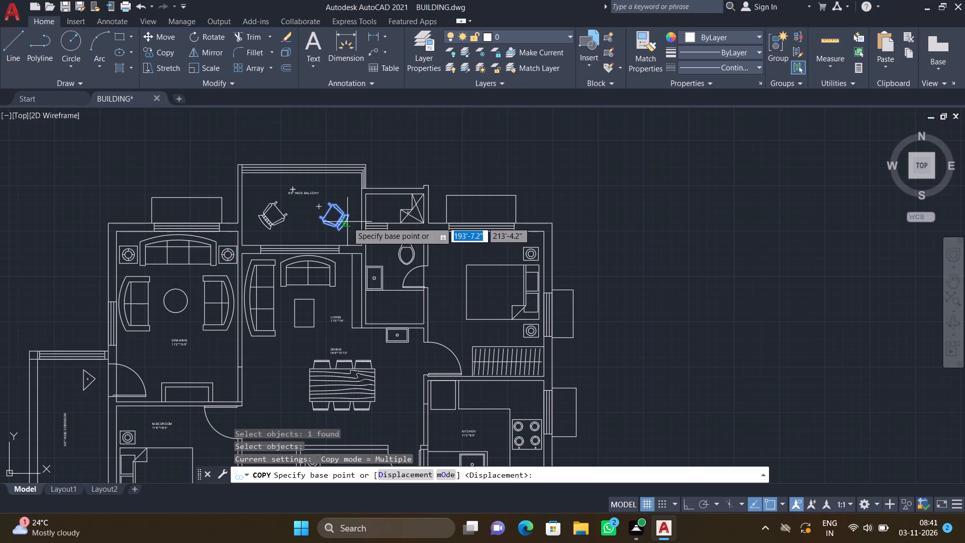
scroll(343, 227, "up", 2)
left_click(346, 213)
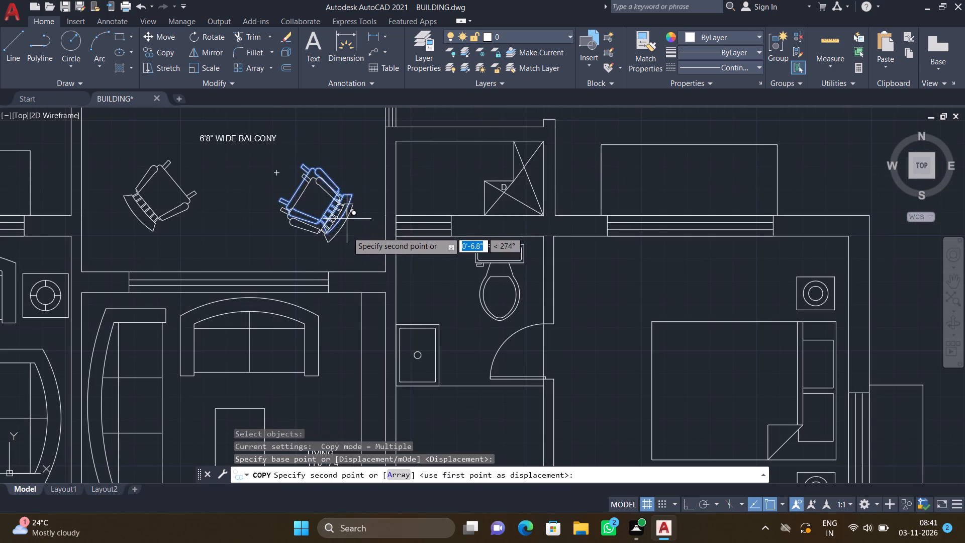
scroll(330, 268, "down", 5)
scroll(211, 370, "down", 1)
scroll(180, 393, "up", 2)
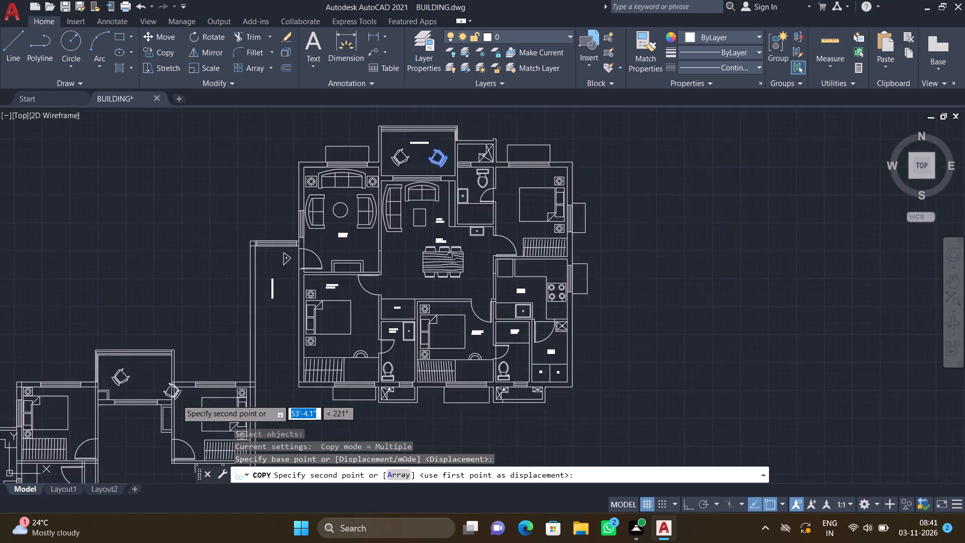
scroll(176, 400, "up", 2)
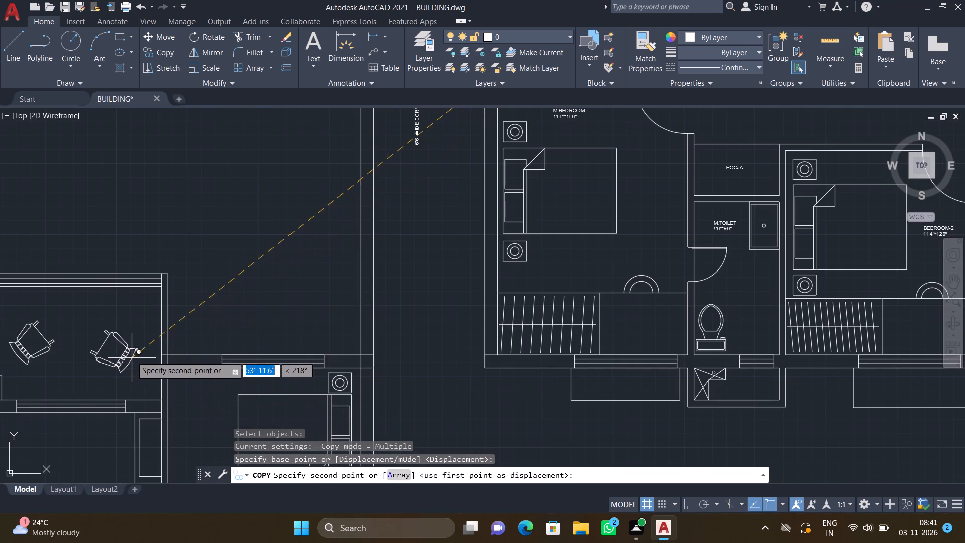
left_click(129, 357)
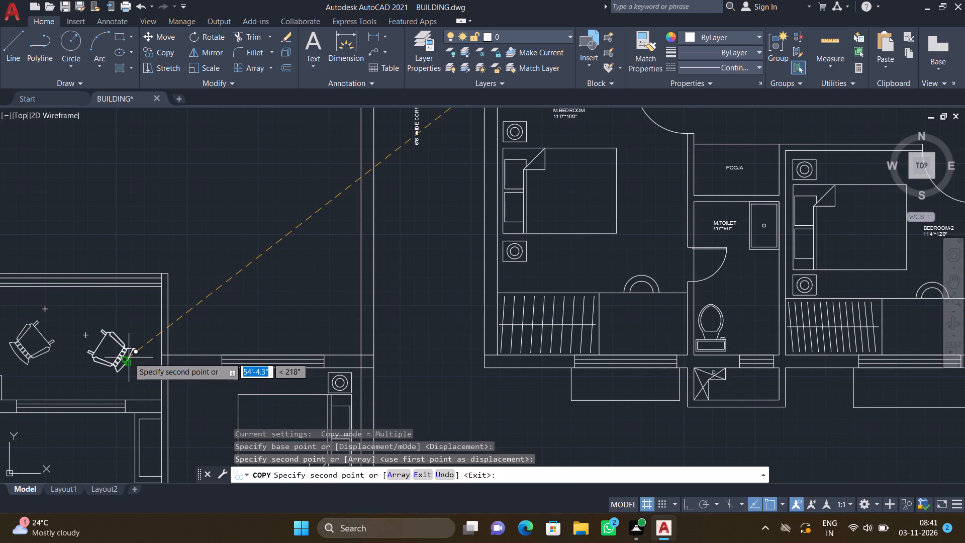
key("Return")
Copy the living room's three-seat sofa by its front edge midpoint into the second flat's hall, along the left wall just below the balcony.
scroll(139, 355, "down", 2)
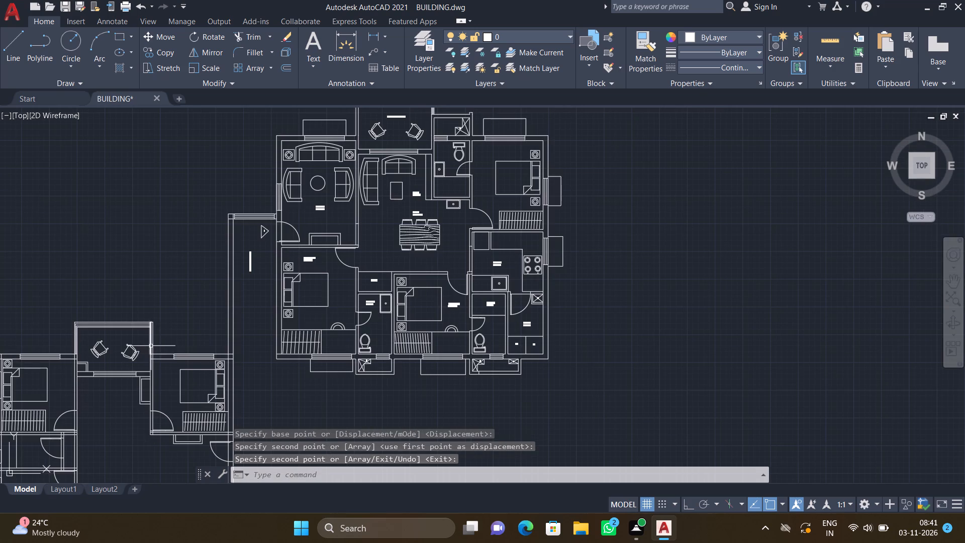
scroll(109, 392, "down", 3)
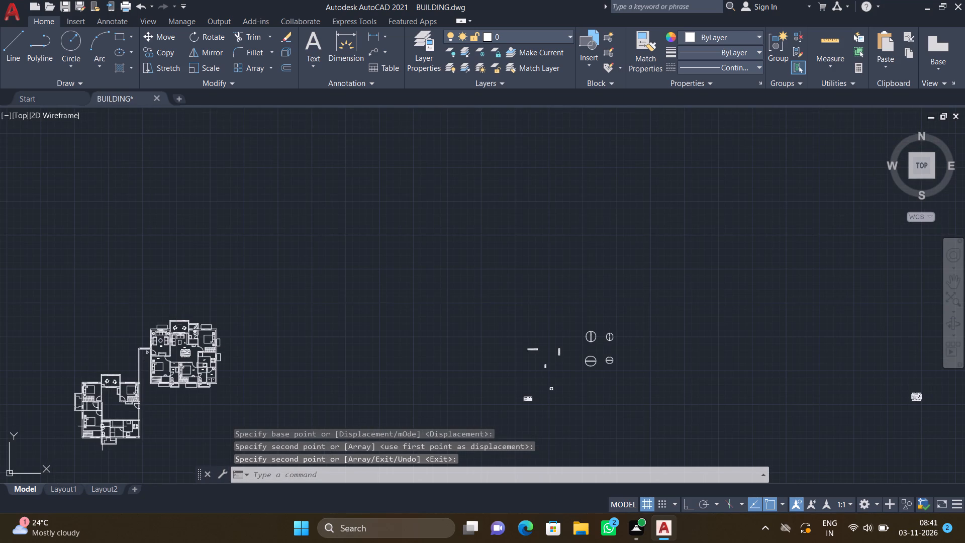
scroll(242, 357, "down", 1)
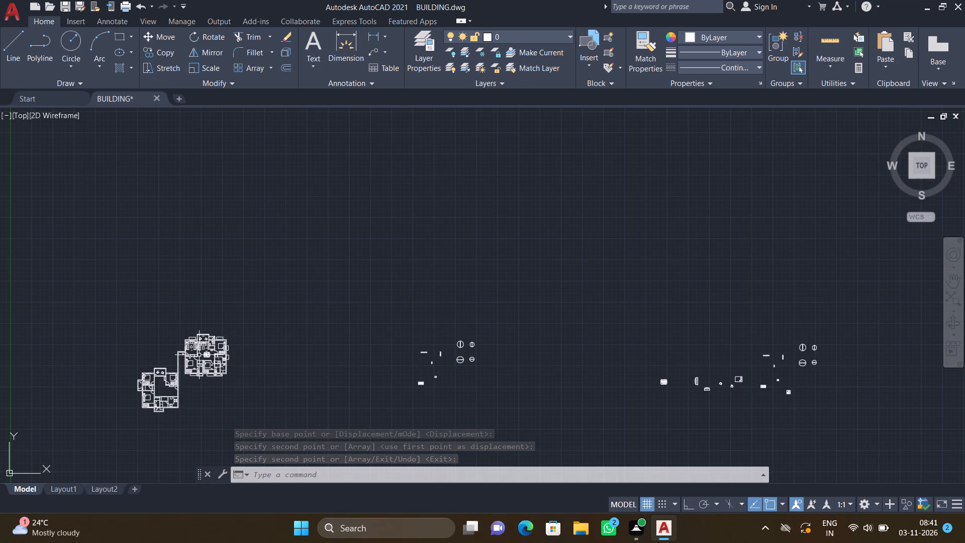
scroll(198, 354, "up", 3)
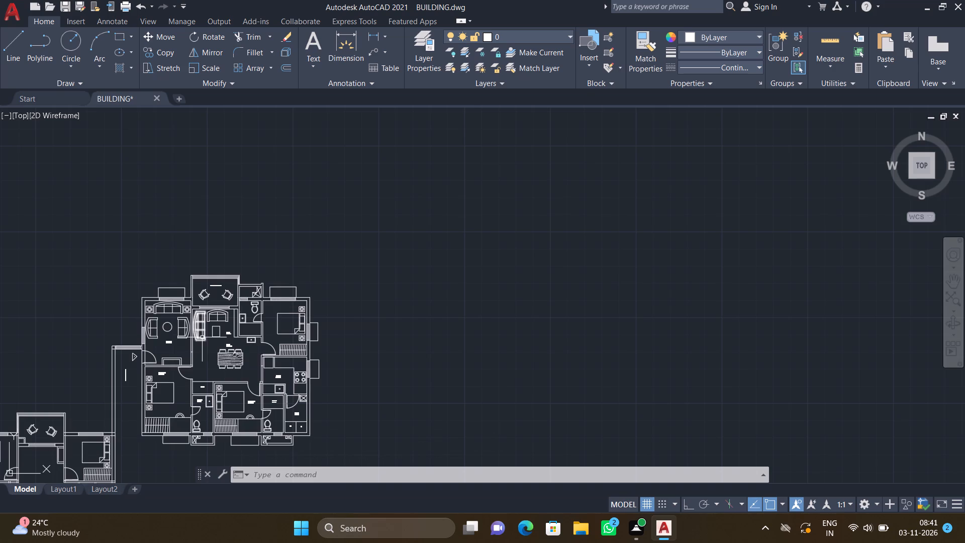
scroll(204, 339, "up", 3)
key("c")
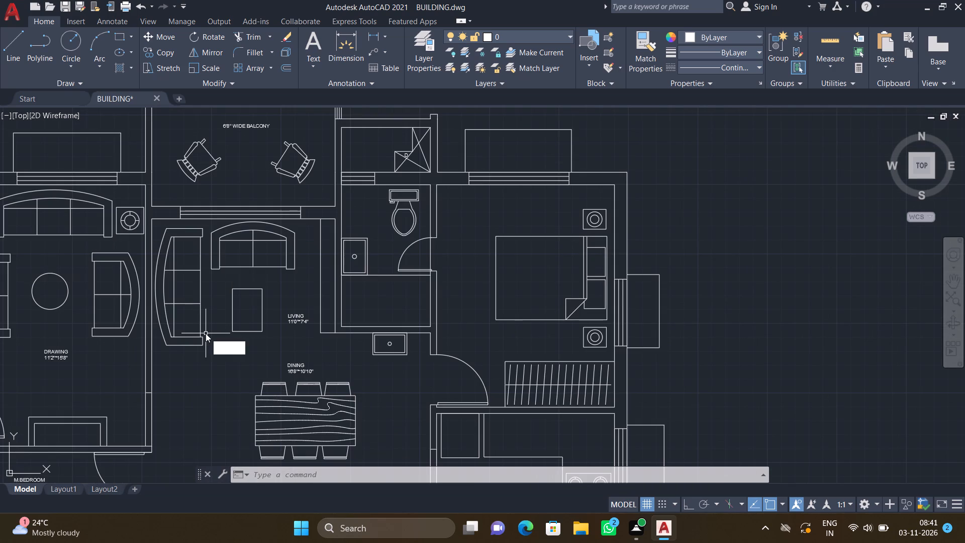
key("o")
key("Return")
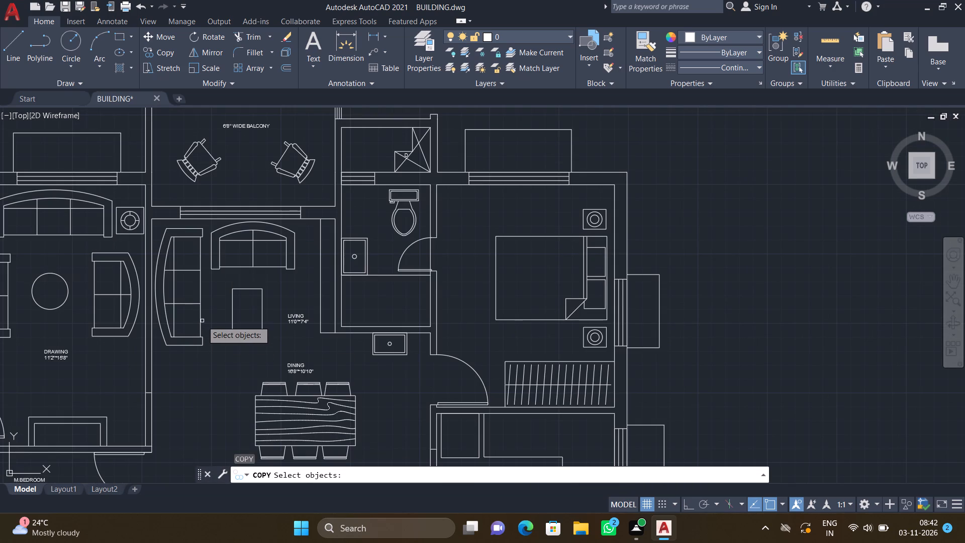
left_click(200, 318)
key("Return")
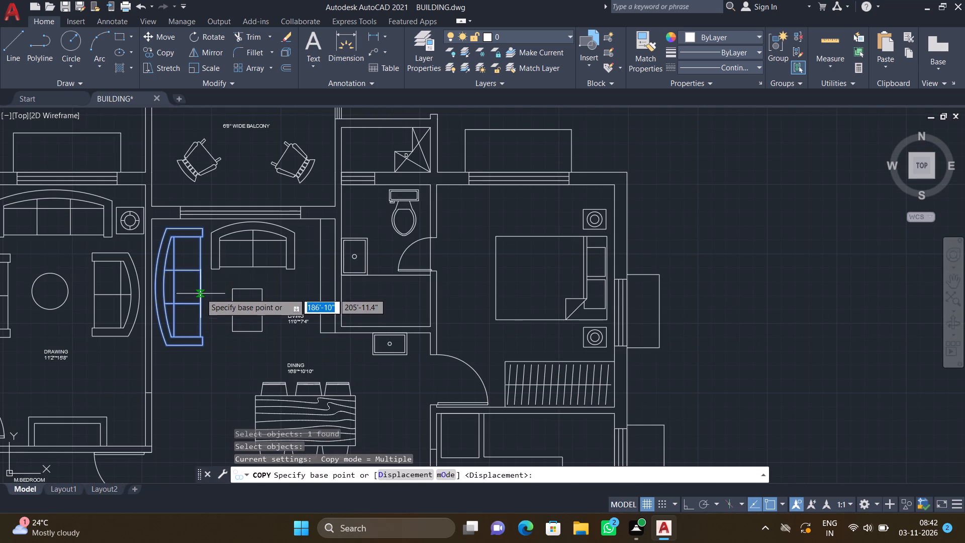
left_click(199, 286)
scroll(169, 321, "down", 6)
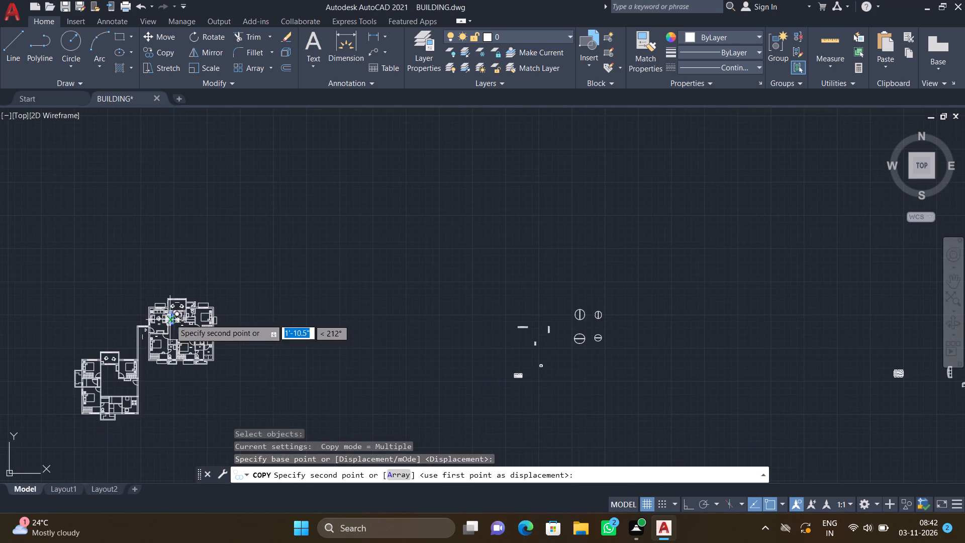
scroll(103, 375, "up", 3)
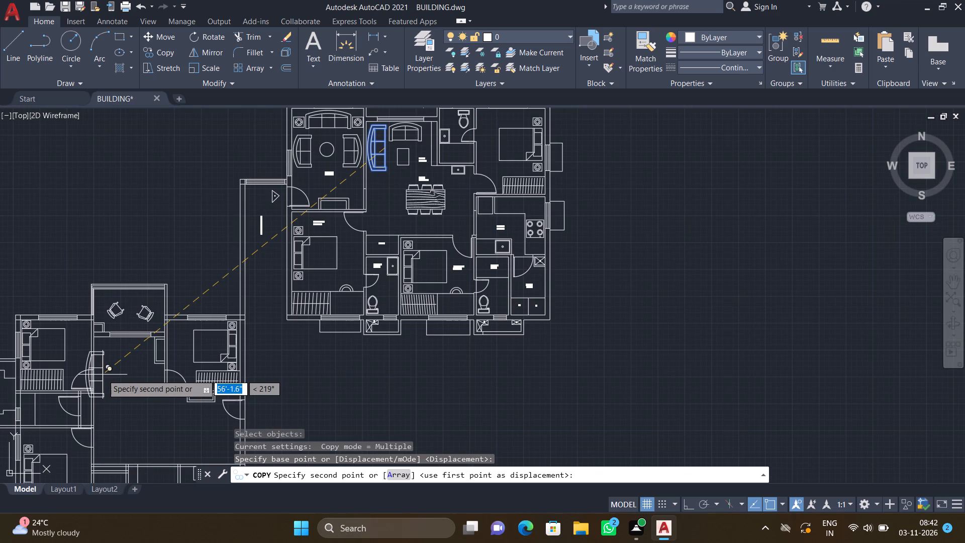
scroll(111, 368, "up", 2)
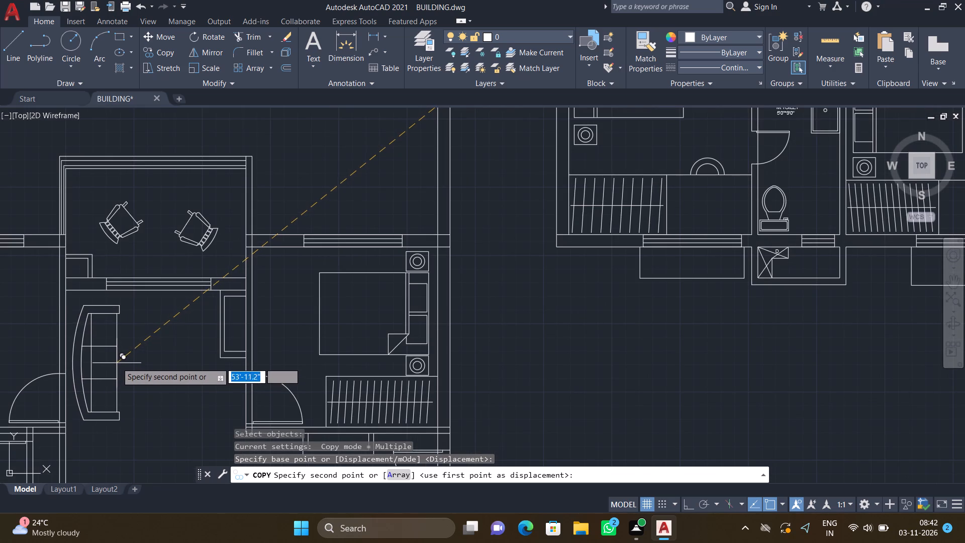
left_click(114, 358)
key("Return")
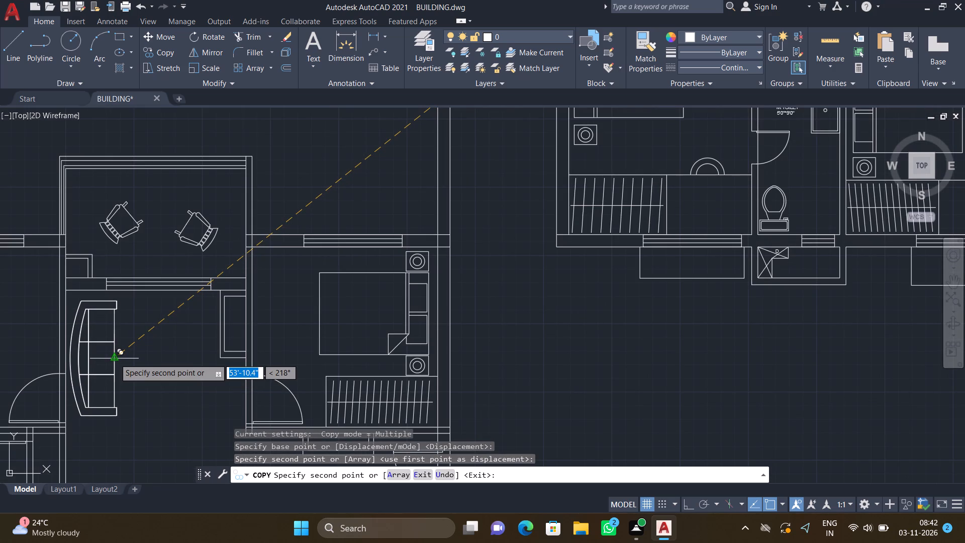
Copy the living room's two-seat sofa by its curved back's midpoint into the second flat's hall, centred below the balcony window beside the three-seat sofa.
scroll(227, 336, "down", 4)
scroll(341, 255, "up", 2)
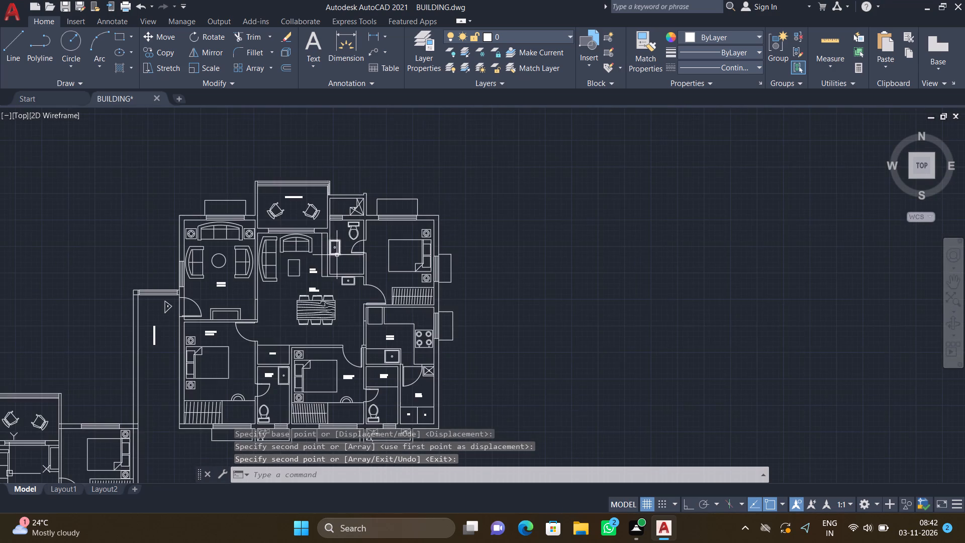
scroll(325, 250, "up", 3)
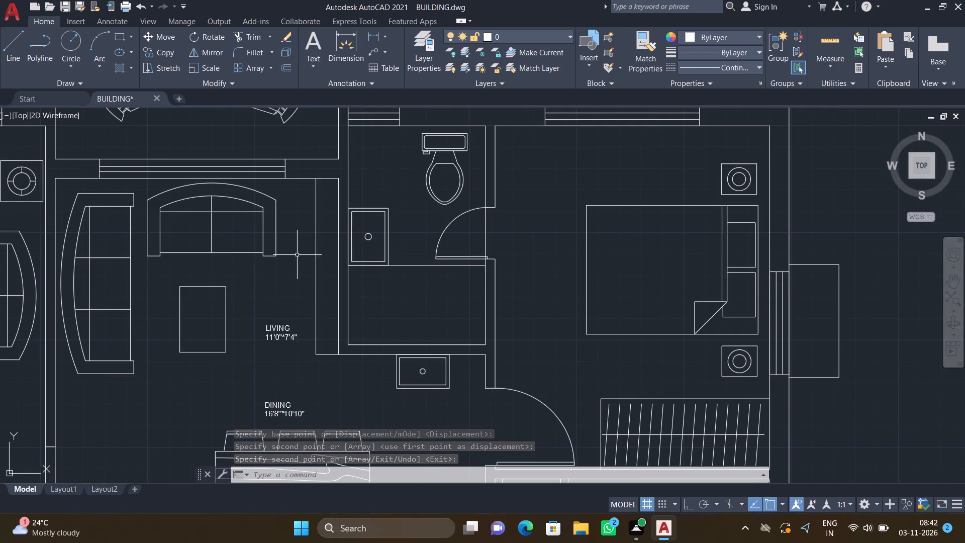
type("co")
key("Return")
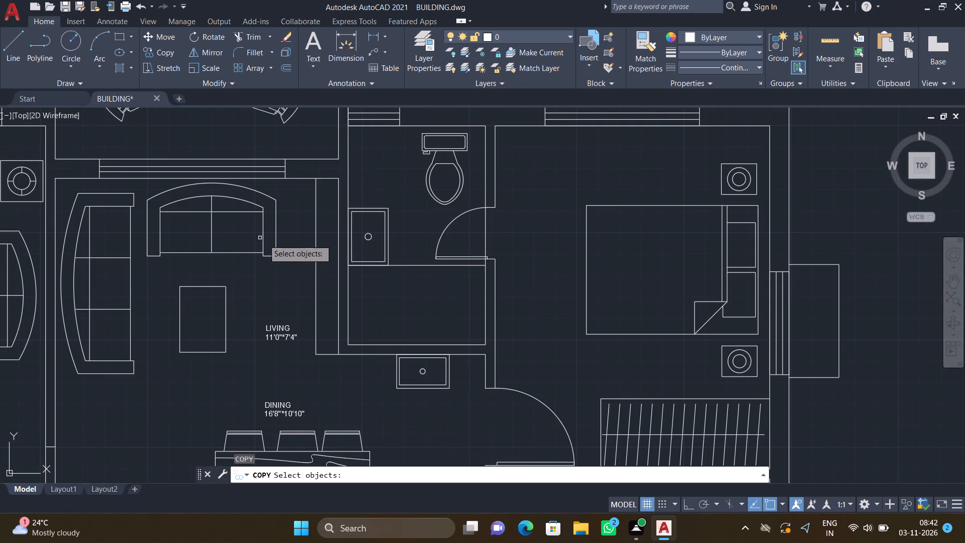
left_click(261, 234)
key("Return")
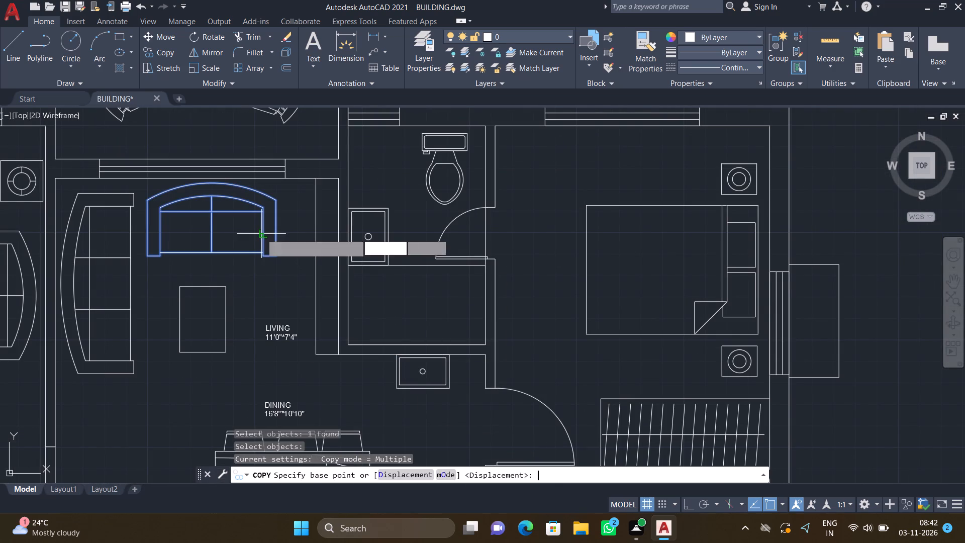
left_click(212, 184)
scroll(235, 285, "down", 10)
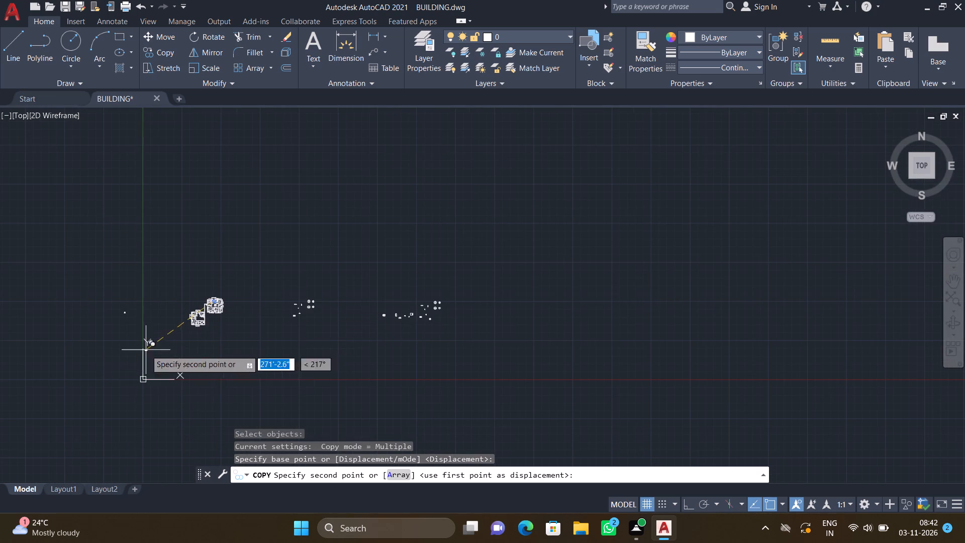
scroll(227, 296, "up", 4)
scroll(27, 413, "up", 3)
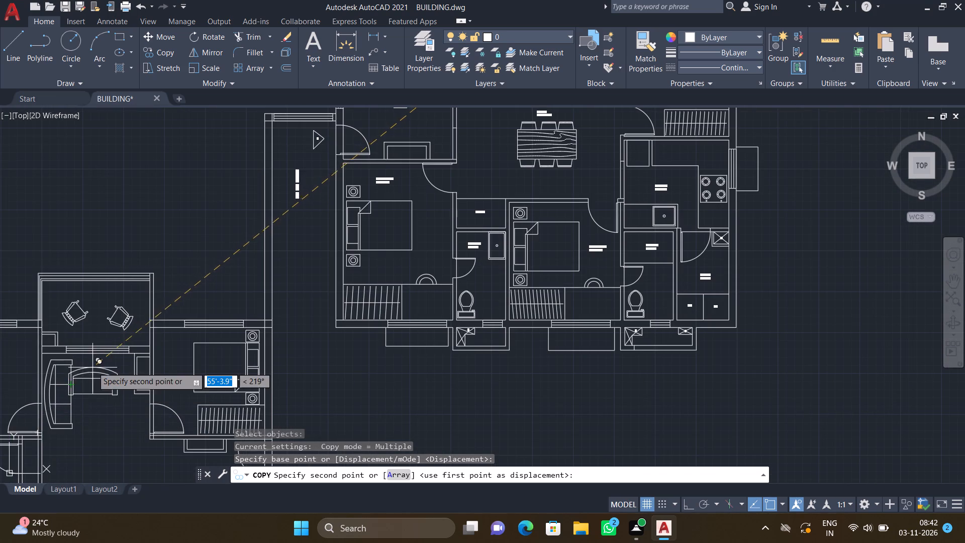
scroll(91, 361, "up", 3)
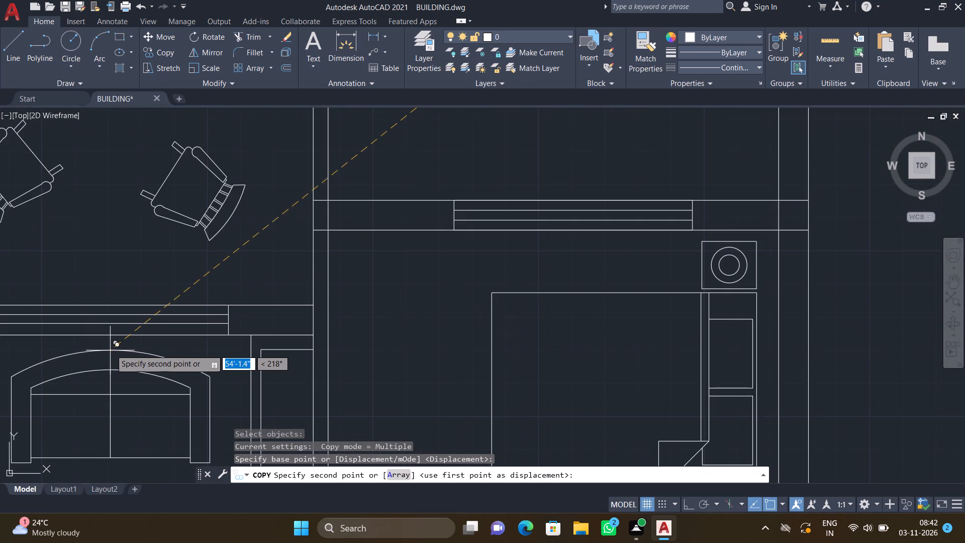
scroll(114, 345, "down", 1)
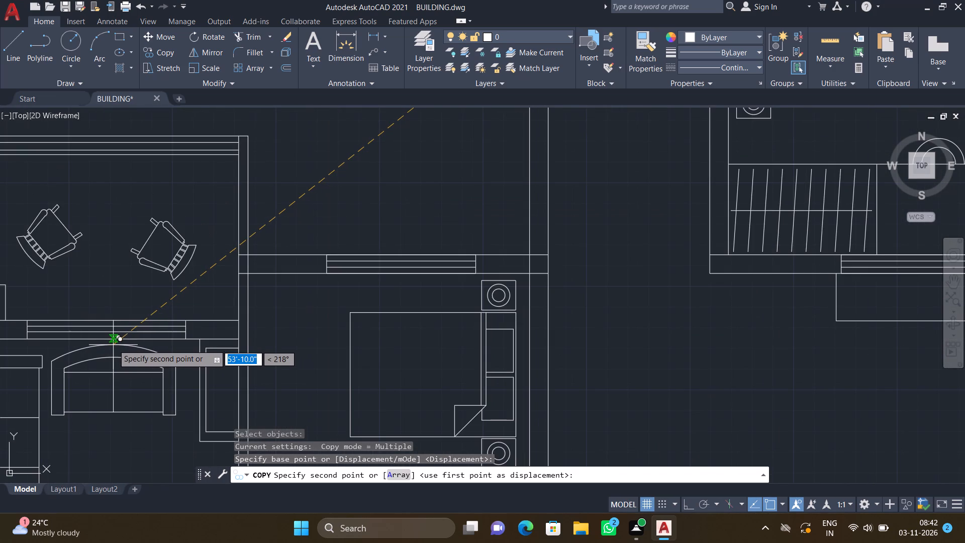
left_click(113, 344)
key("Return")
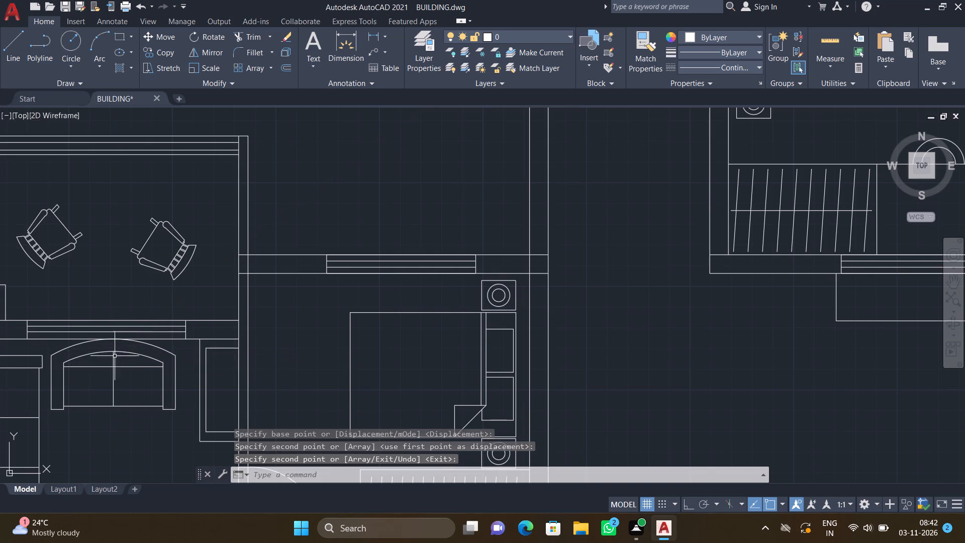
Move the copied two-seat sofa about 4 inches straight down, away from the balcony wall.
key("m")
key("Return")
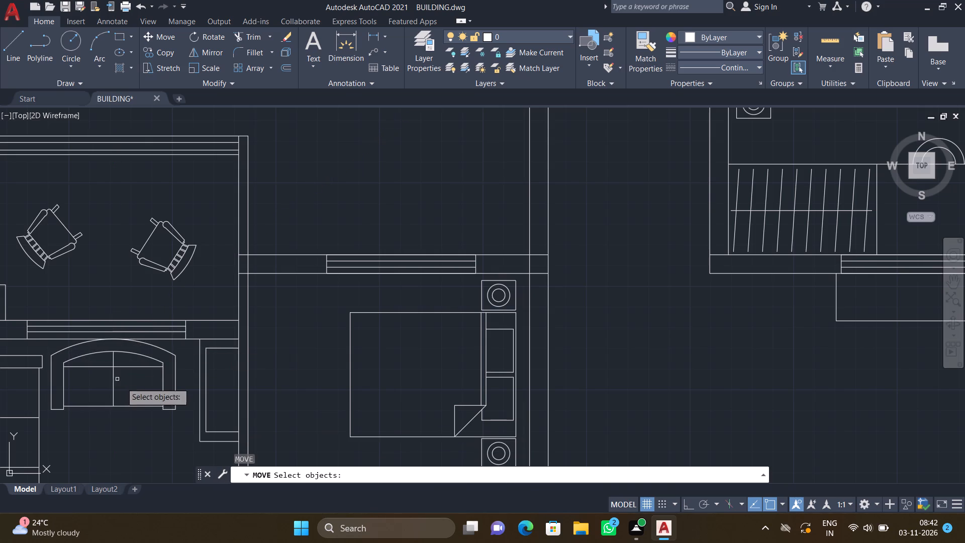
left_click(138, 404)
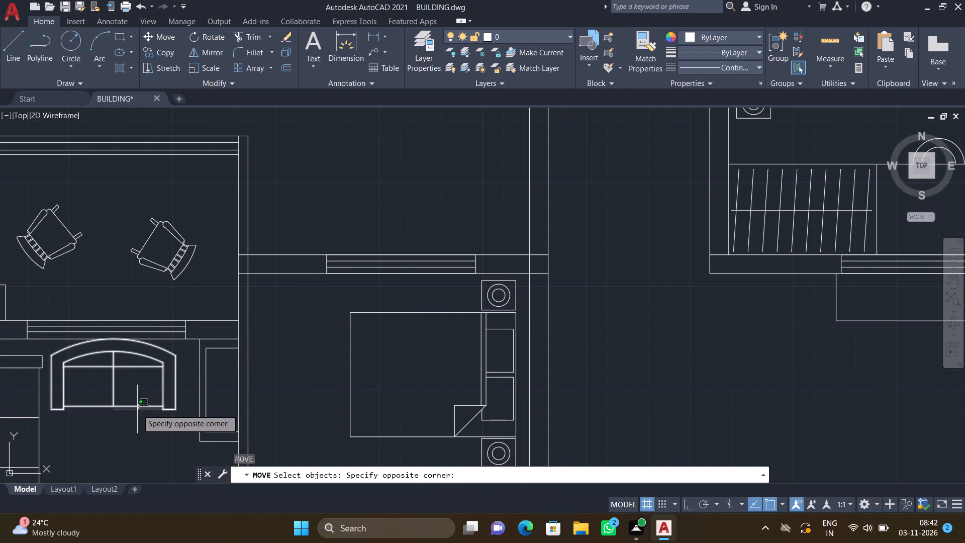
left_click(137, 409)
key("Return")
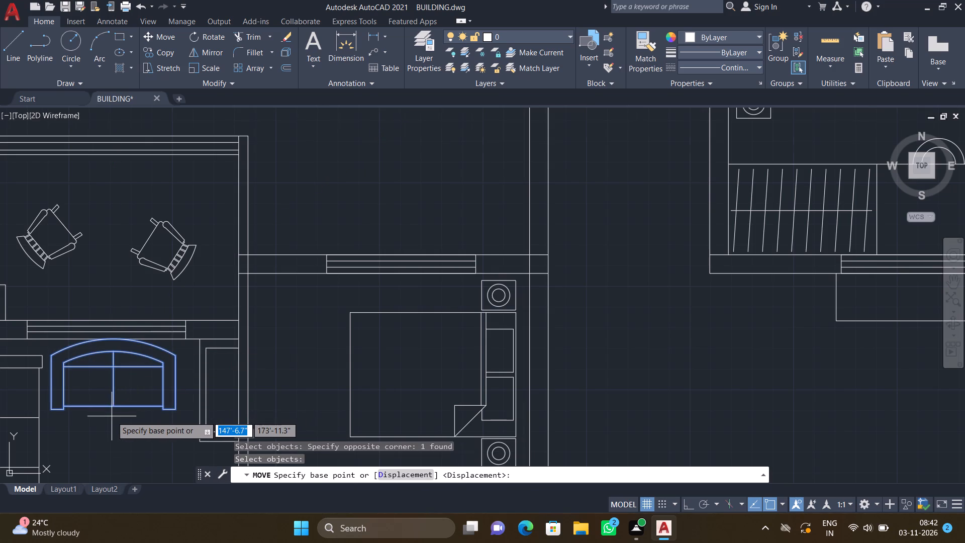
scroll(112, 416, "up", 1)
left_click(114, 403)
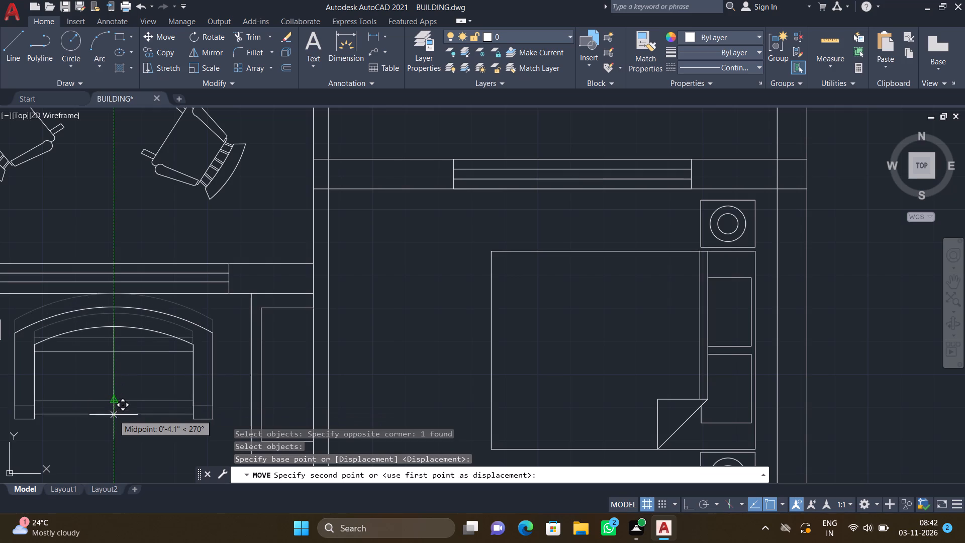
left_click(114, 416)
Draw a rectangular coffee table about 2'-3.5" by 2'-5" below the two-seat sofa in the second flat's hall.
scroll(114, 416, "down", 9)
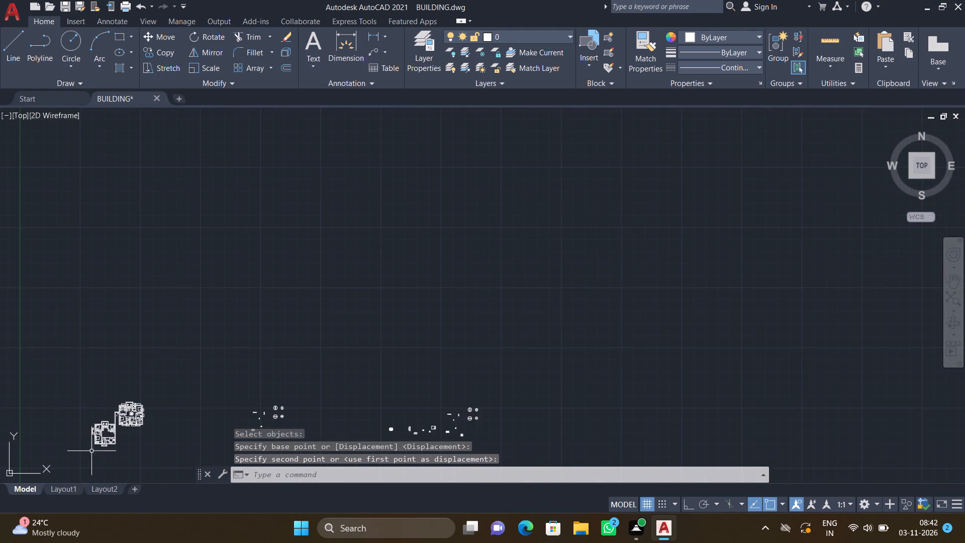
scroll(86, 465, "up", 3)
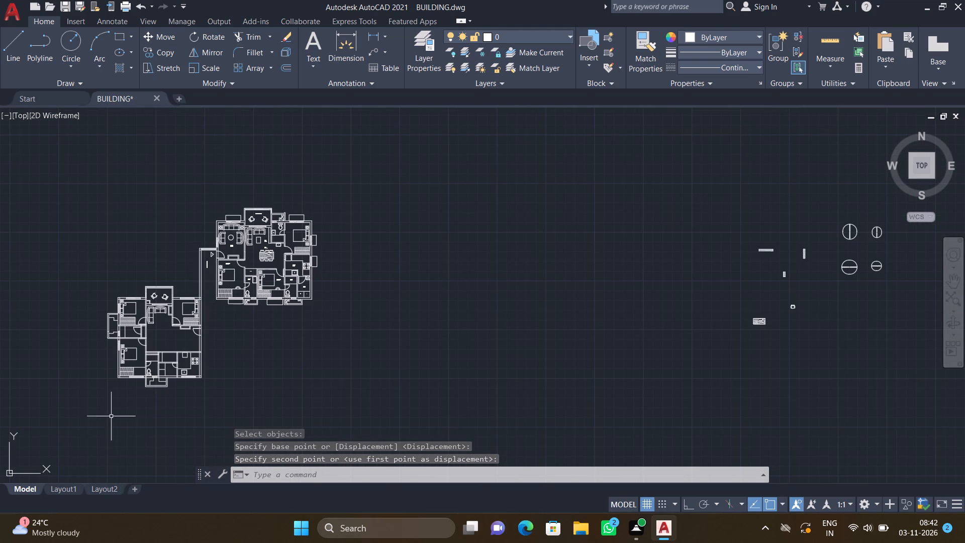
scroll(157, 313, "up", 3)
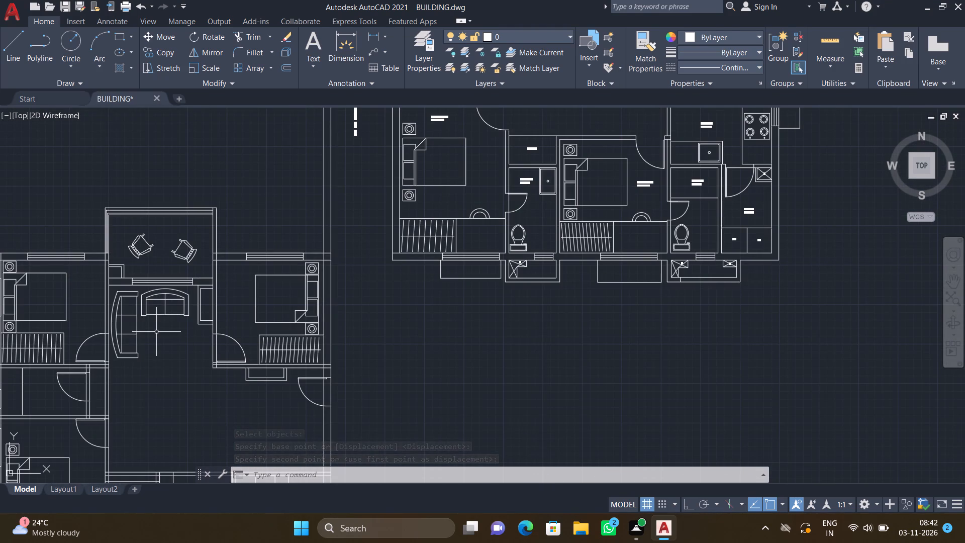
key("r")
key("e")
key("c")
key("Return")
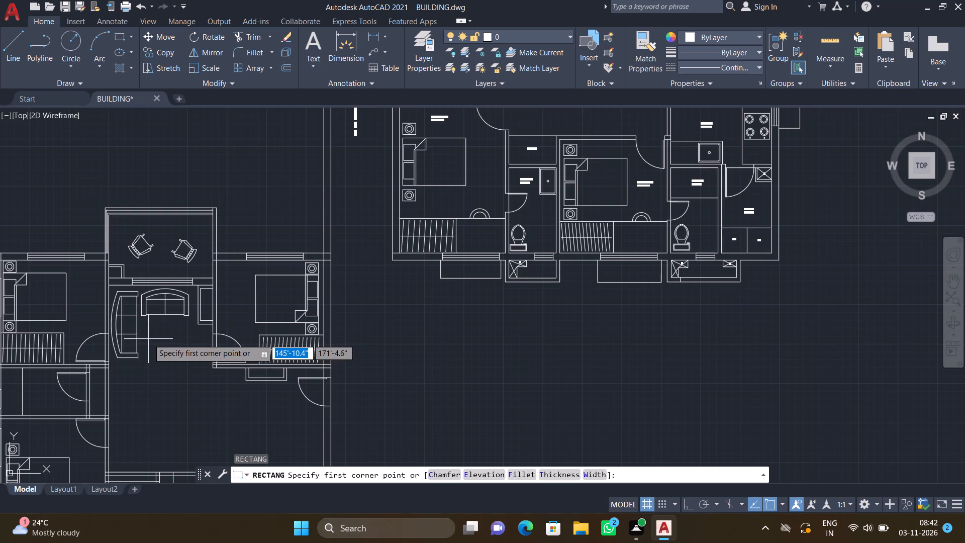
scroll(148, 334, "up", 3)
left_click(156, 314)
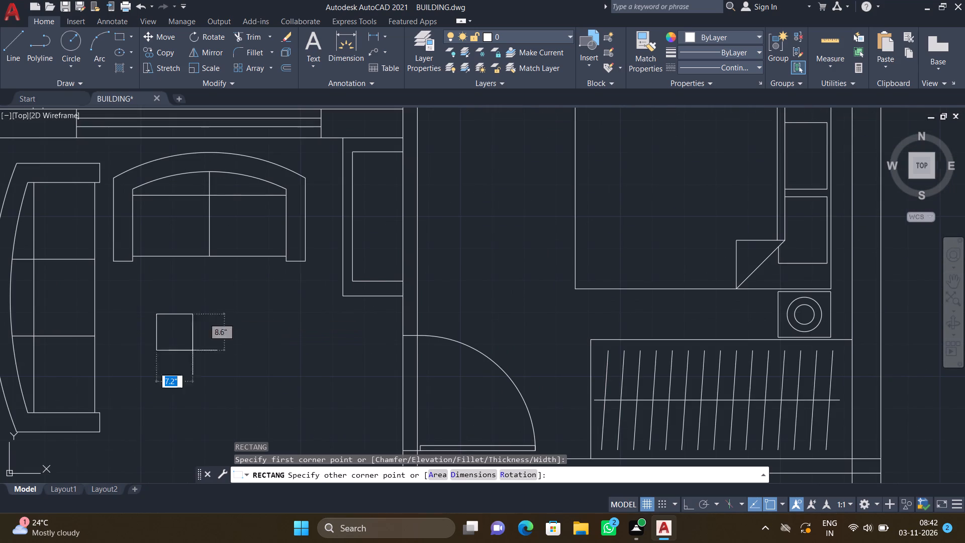
left_click(244, 407)
Copy the furnished flat's lower-left toilet fixture by its tank's bottom midpoint into the second flat's bathroom between the two left bedrooms, near its lower wall.
scroll(221, 401, "down", 3)
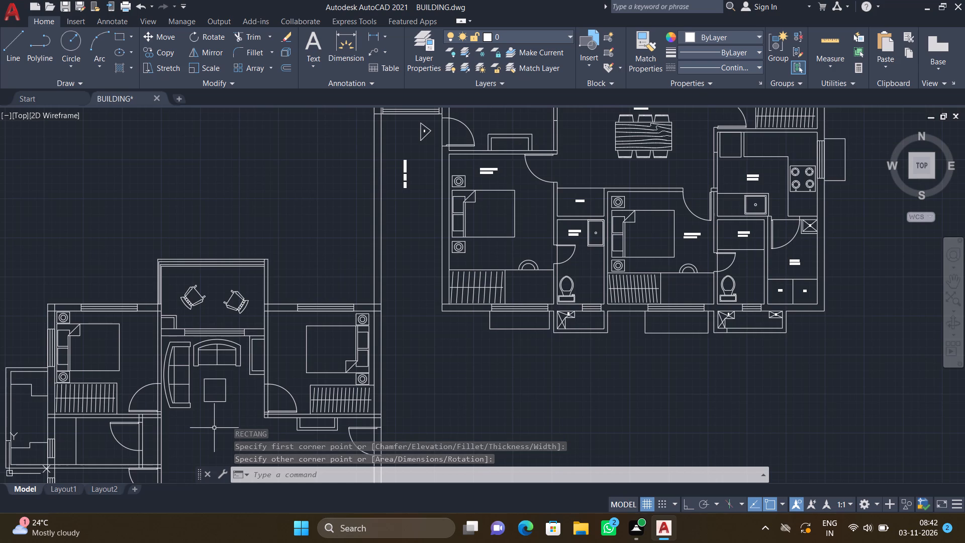
scroll(214, 427, "down", 2)
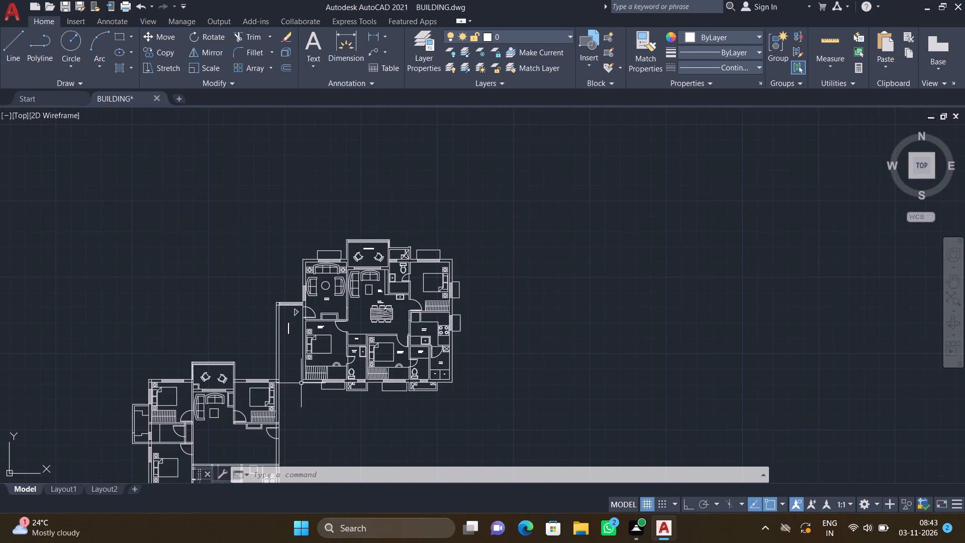
scroll(370, 377, "up", 2)
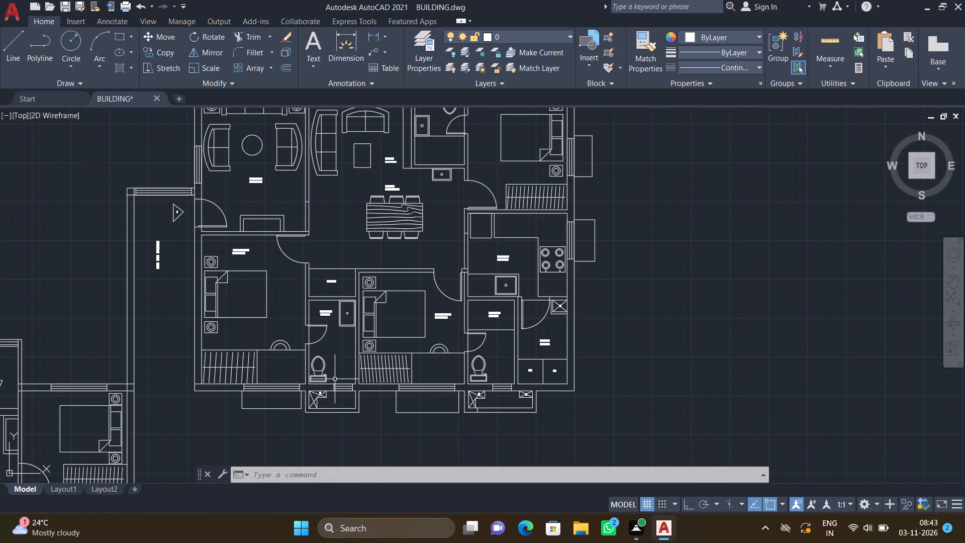
type("co")
key("Return")
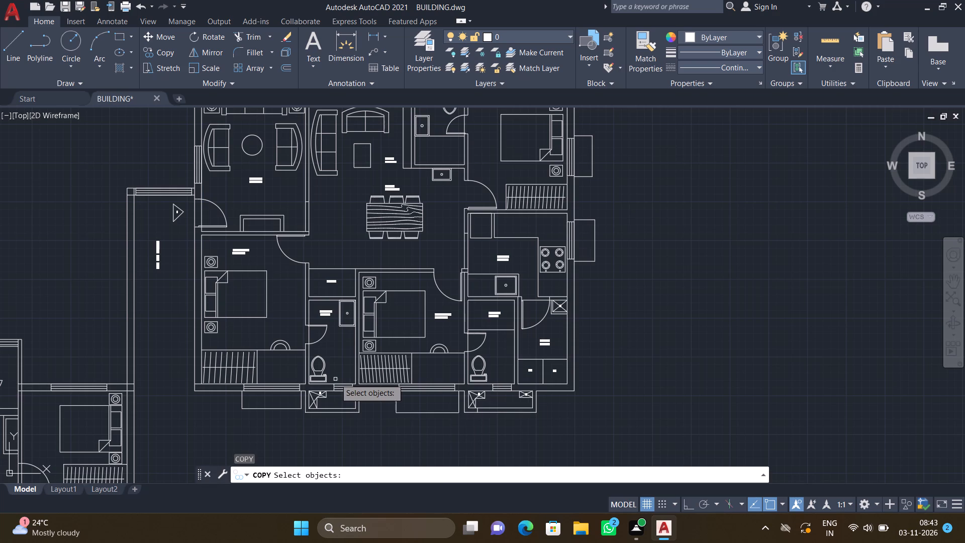
left_click(321, 375)
key("Return")
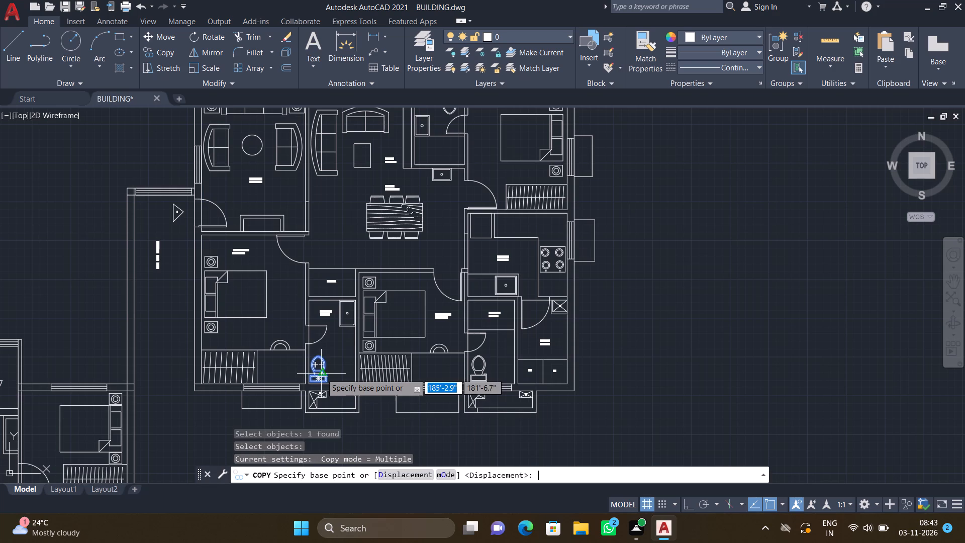
scroll(308, 413, "up", 3)
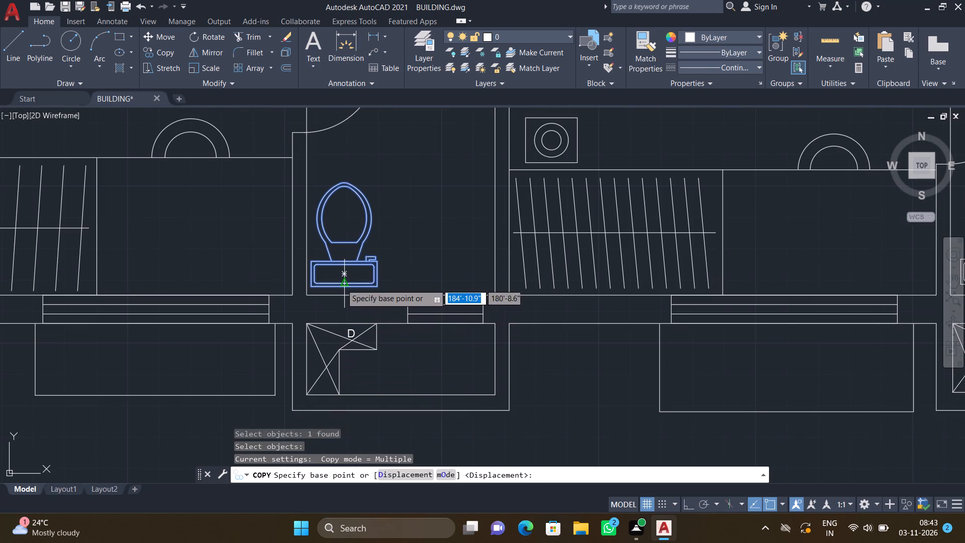
left_click(342, 285)
scroll(273, 333, "down", 6)
scroll(227, 350, "down", 3)
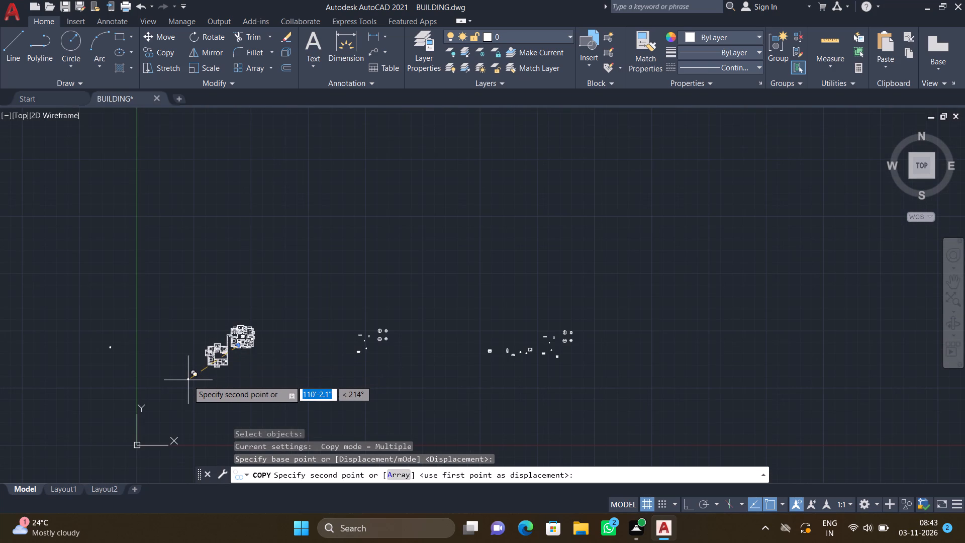
scroll(188, 380, "up", 3)
scroll(262, 264, "up", 3)
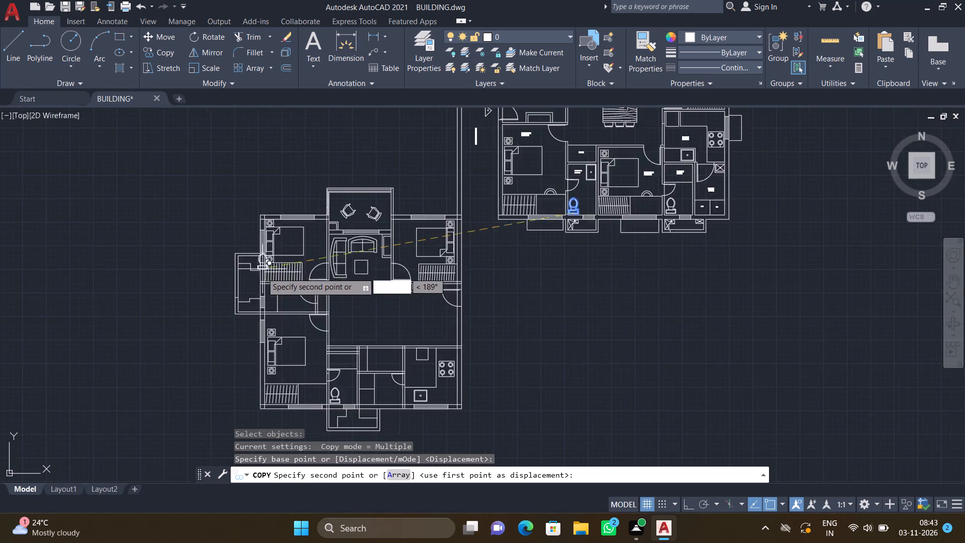
scroll(295, 323, "up", 2)
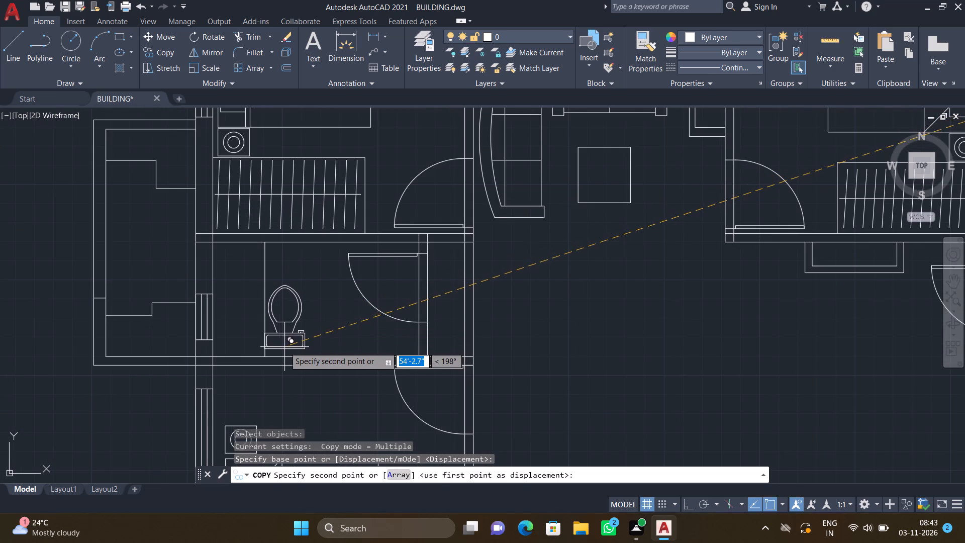
scroll(284, 347, "up", 1)
left_click(290, 352)
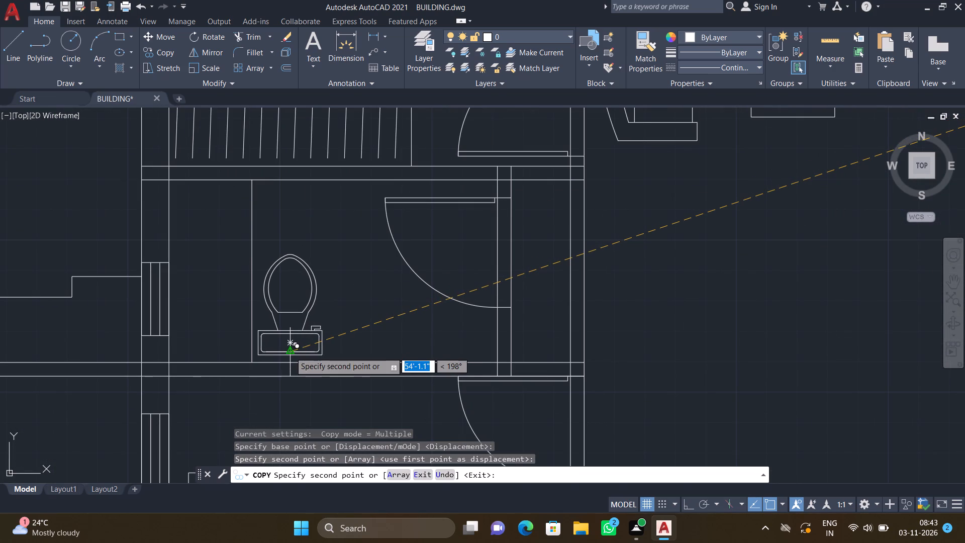
key("Return")
Copy the furnished flat's dining table with its six chairs by the table's upper-left corner into the empty area east of that flat.
scroll(291, 354, "down", 3)
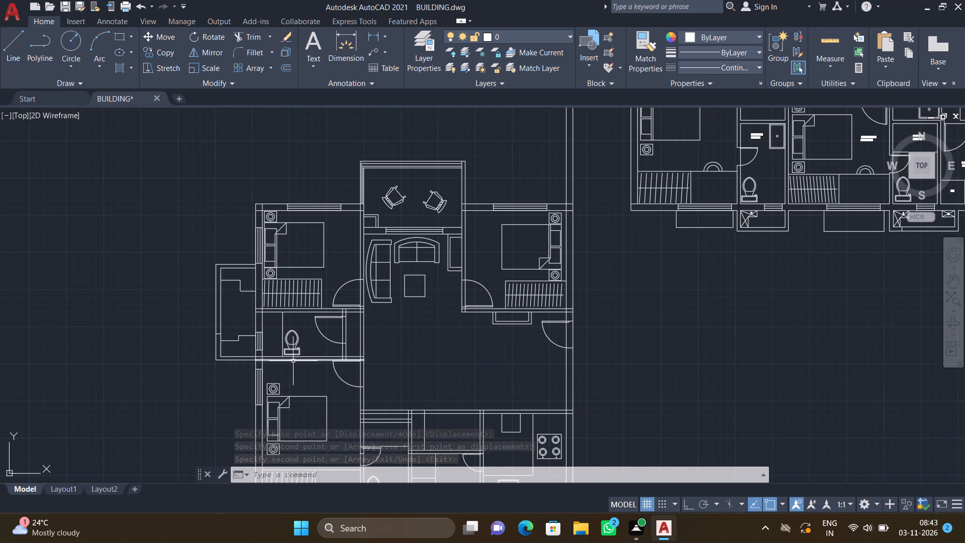
scroll(294, 366, "down", 2)
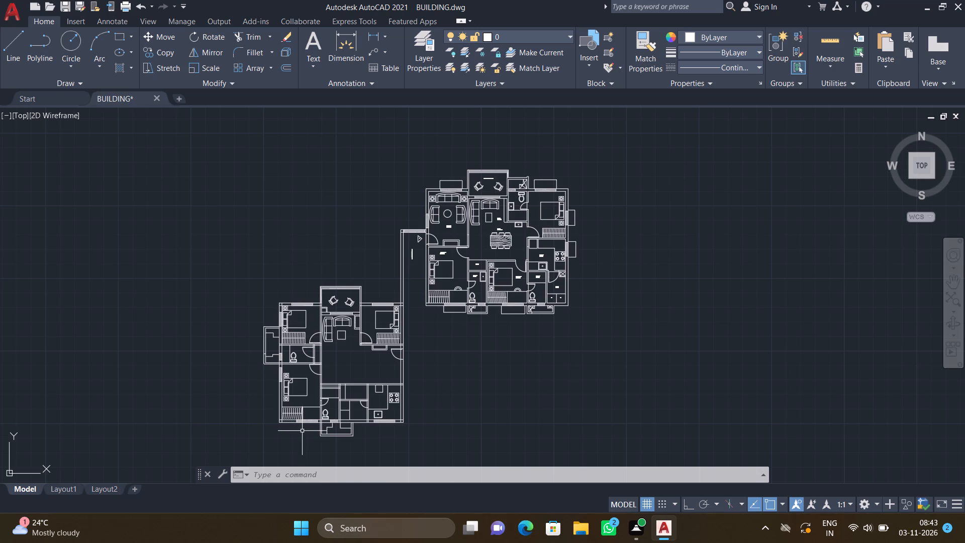
scroll(400, 413, "down", 1)
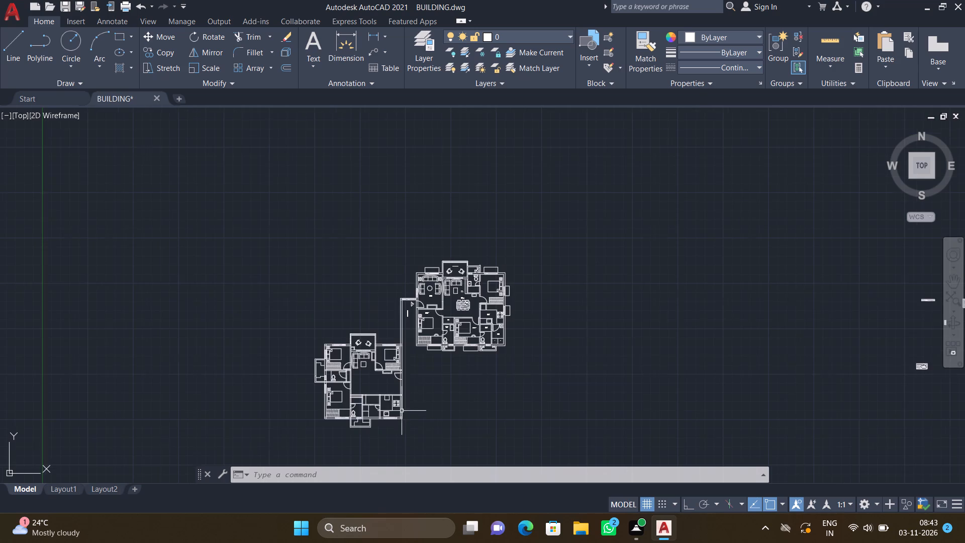
scroll(389, 411, "up", 3)
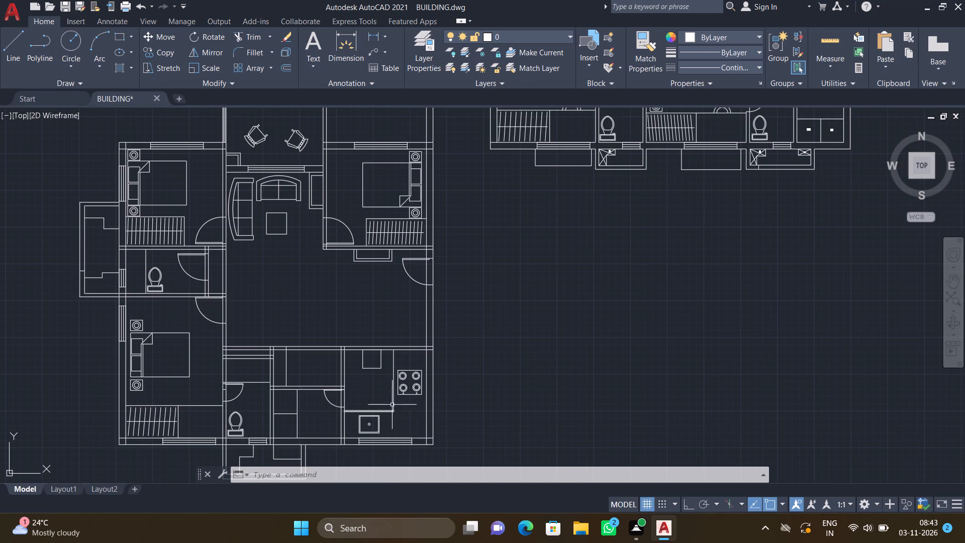
scroll(405, 329, "down", 2)
scroll(522, 192, "up", 2)
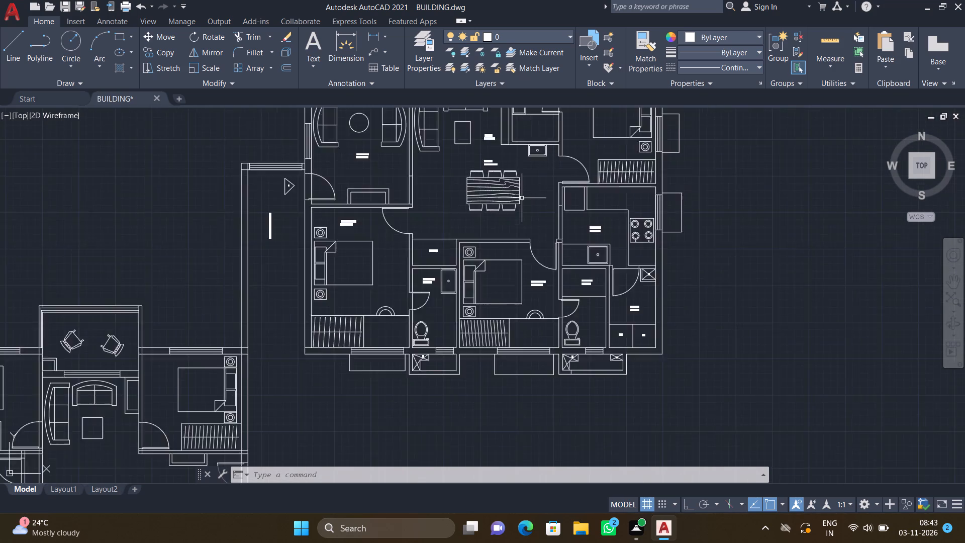
scroll(522, 198, "up", 1)
scroll(524, 205, "down", 5)
scroll(178, 337, "down", 3)
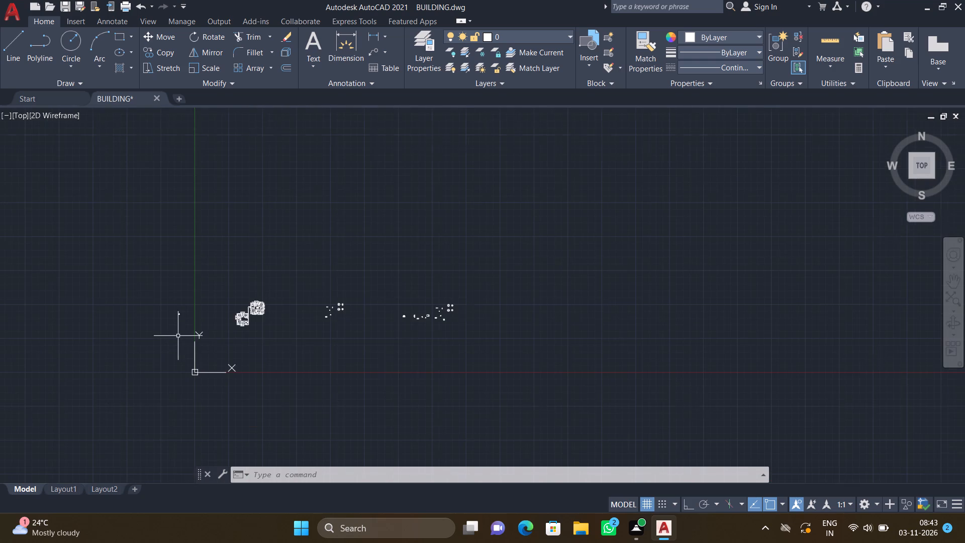
scroll(327, 315, "up", 3)
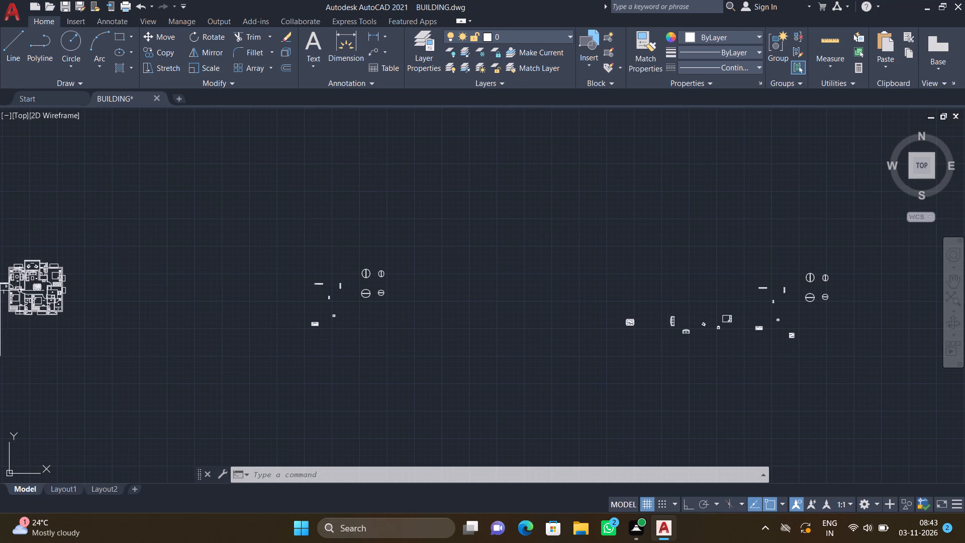
scroll(28, 285, "up", 3)
type("co")
key("Return")
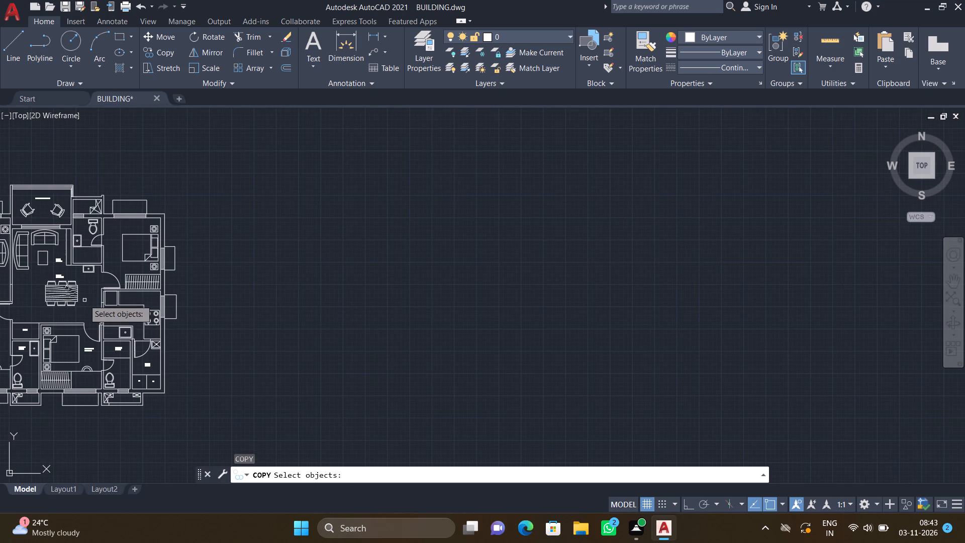
scroll(67, 304, "up", 2)
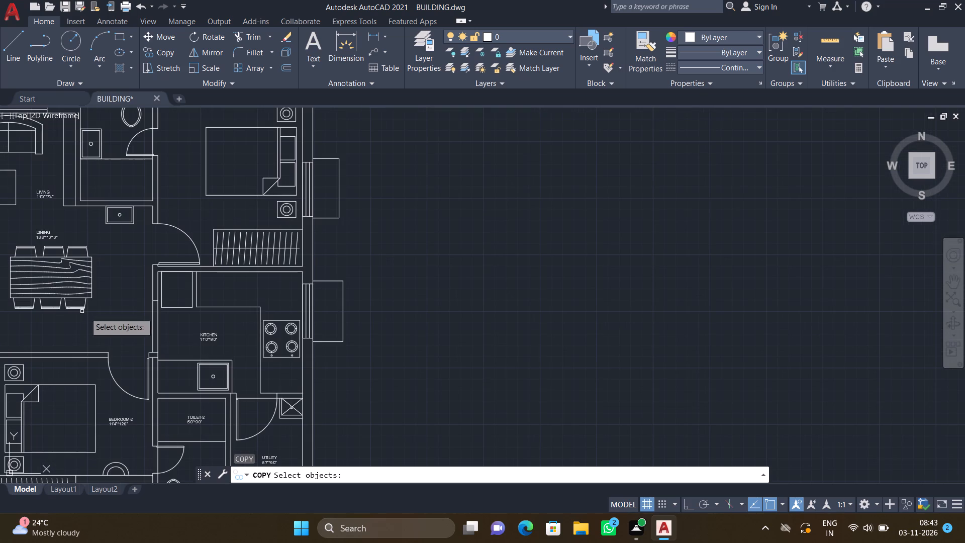
left_click_drag(109, 320, 104, 319)
scroll(1, 247, "up", 2)
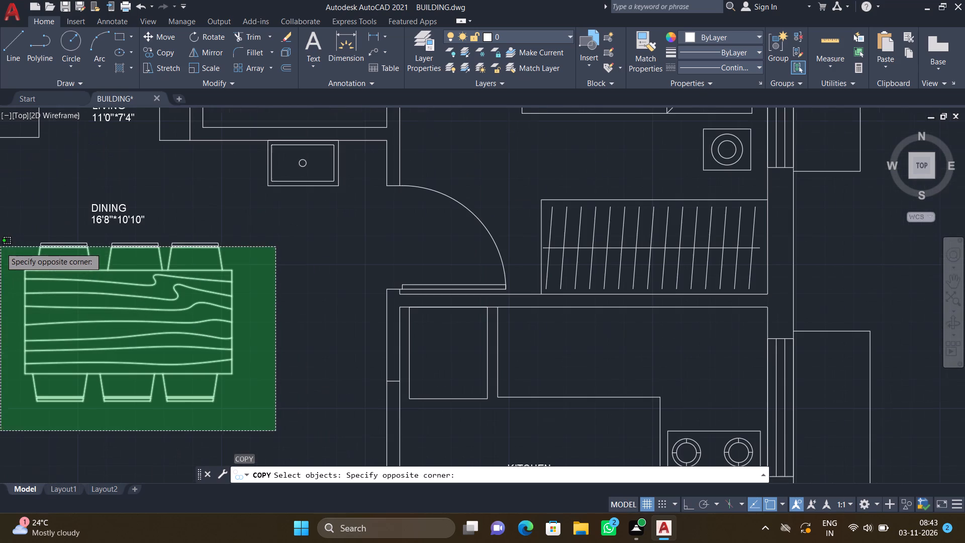
left_click(8, 235)
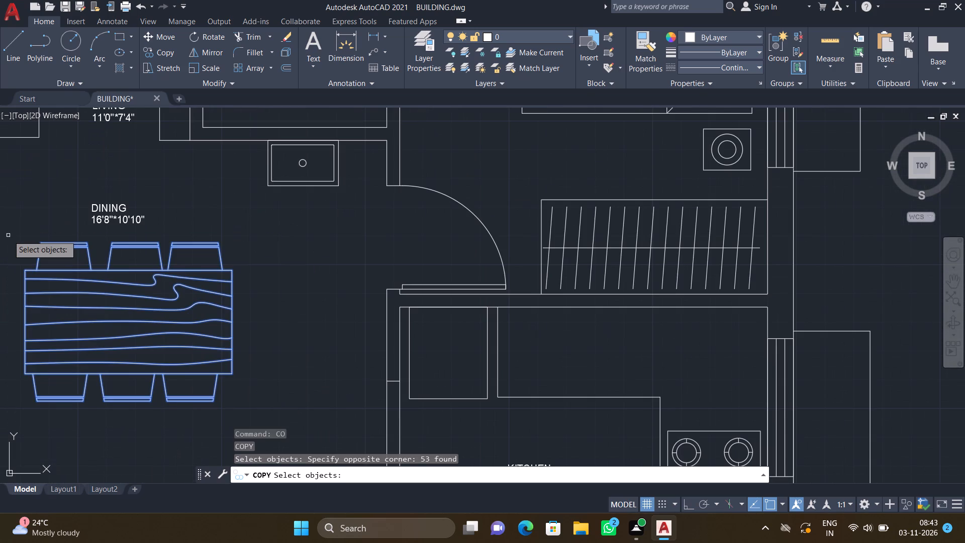
key("Return")
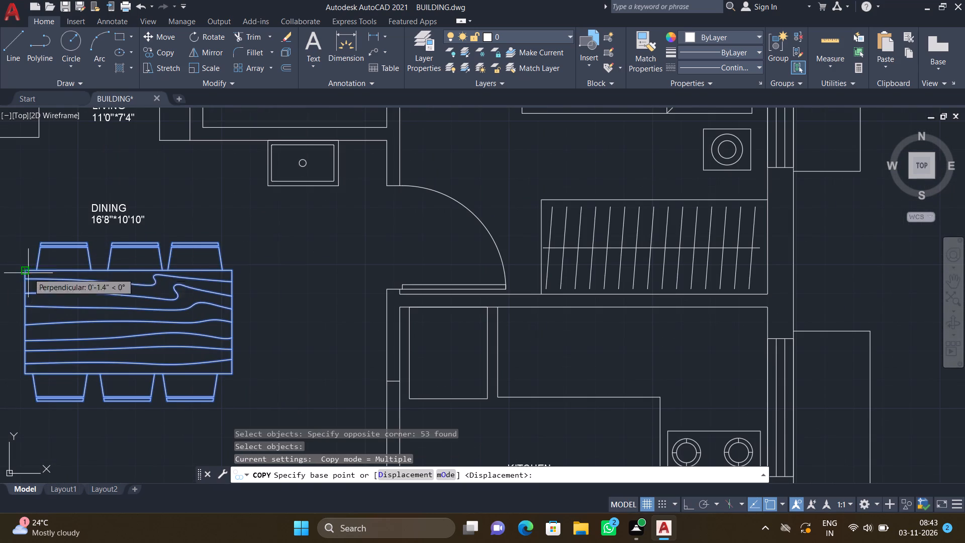
left_click(27, 273)
scroll(173, 309, "down", 5)
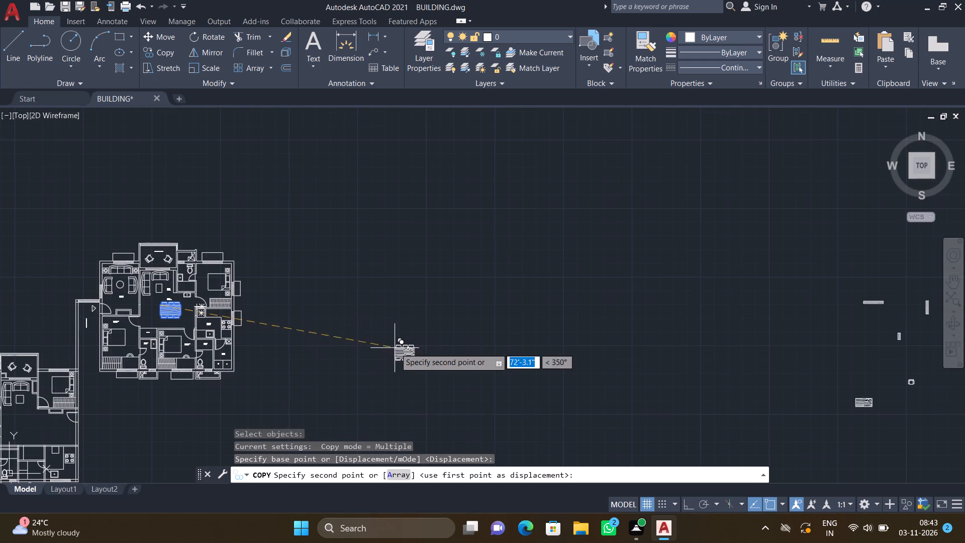
left_click(440, 363)
key("Return")
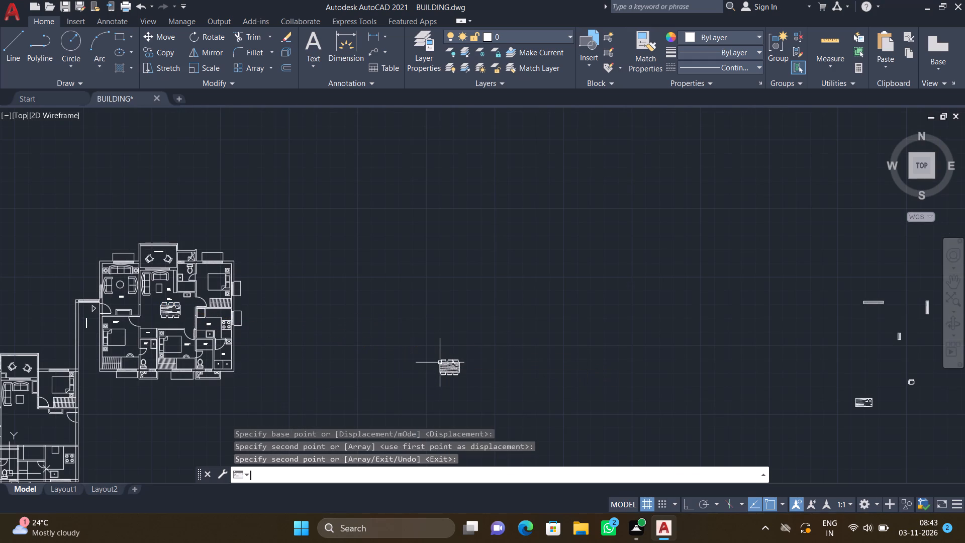
Rotate the copied dining set to 270° about the table's lower-left corner so the table stands upright.
scroll(458, 394, "up", 2)
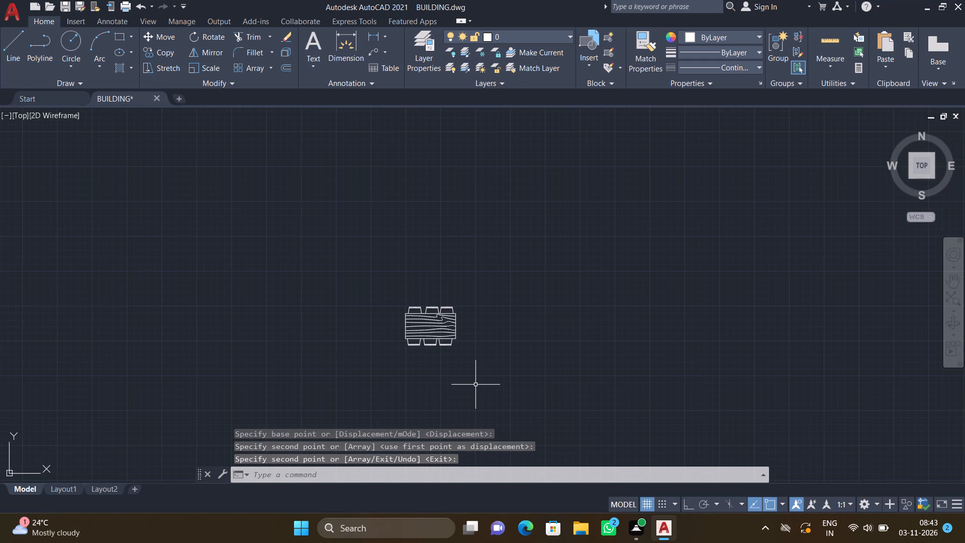
type("ro")
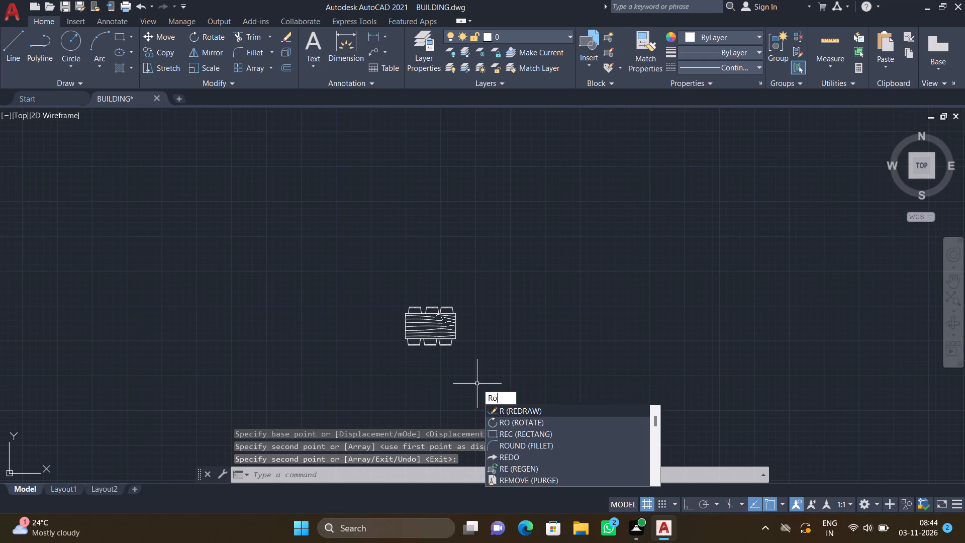
key("Return")
left_click_drag(484, 384, 474, 375)
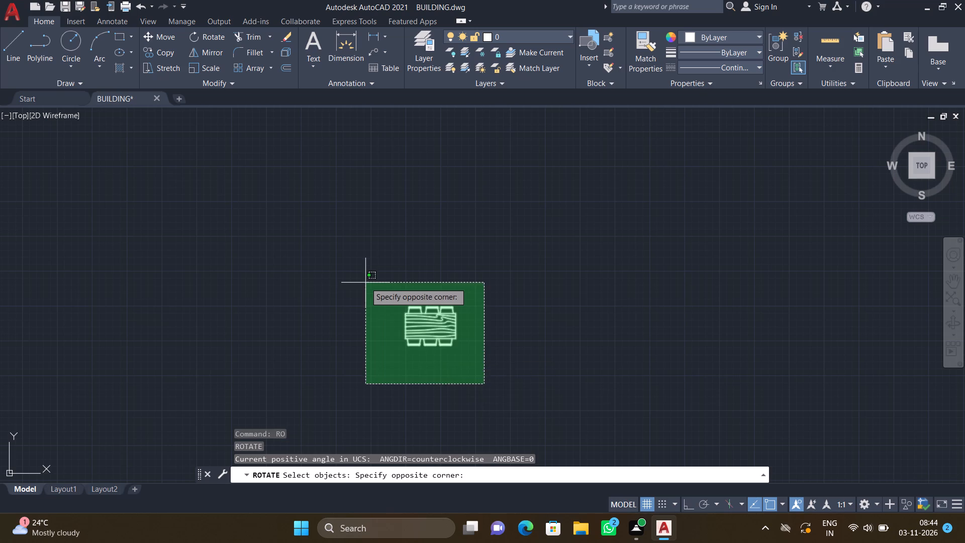
left_click(363, 270)
key("Return")
scroll(400, 360, "up", 1)
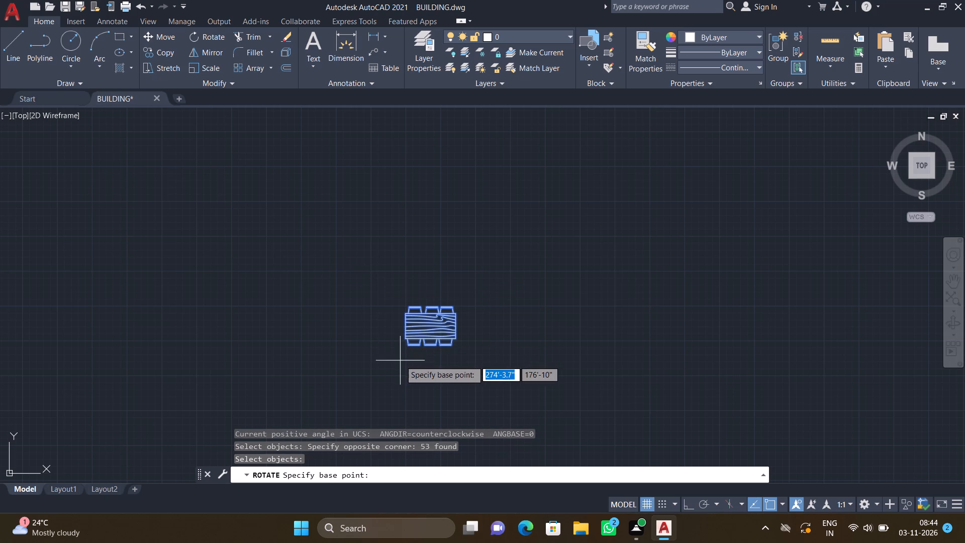
scroll(400, 360, "up", 1)
left_click(410, 303)
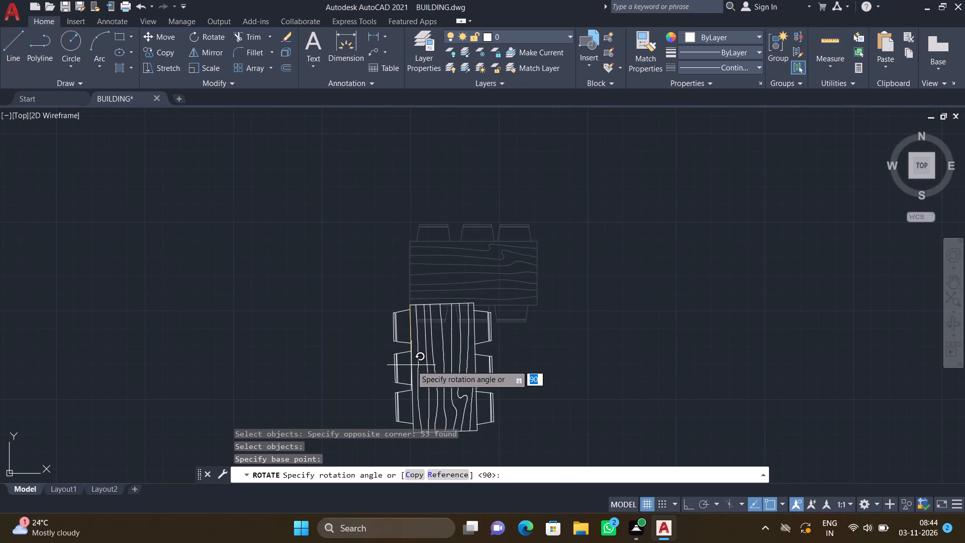
key("F8")
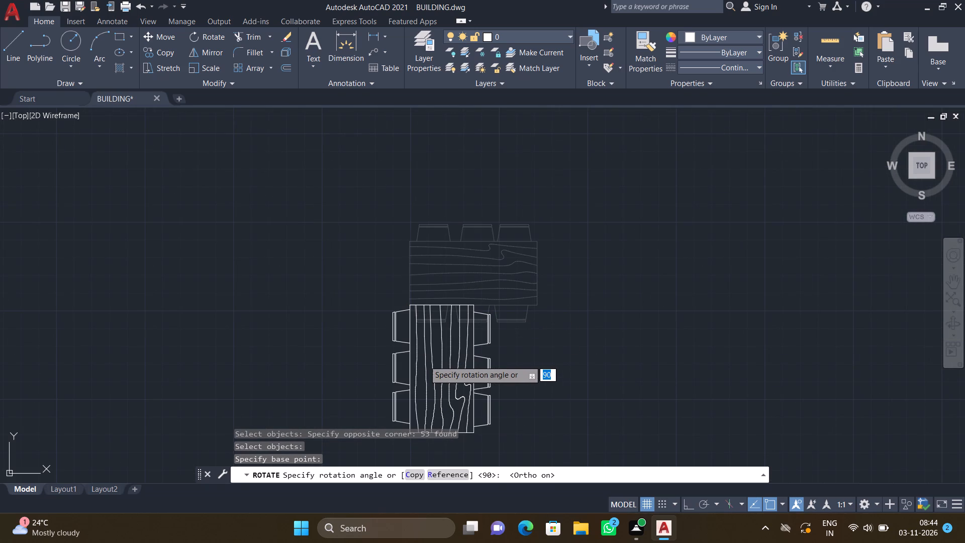
scroll(424, 362, "down", 3)
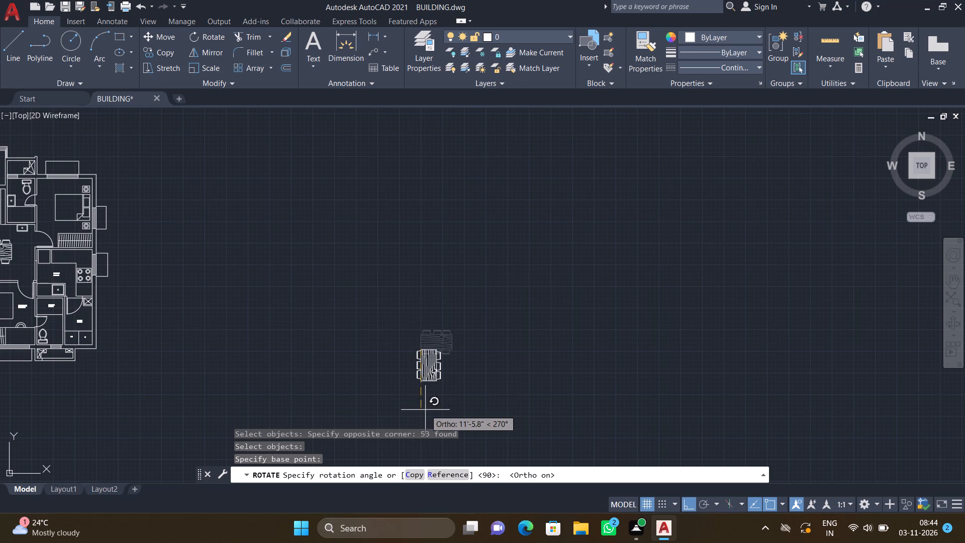
left_click(425, 410)
Copy the rotated dining set by its table's upper-left corner into the second flat's hall, below the coffee table.
key("c")
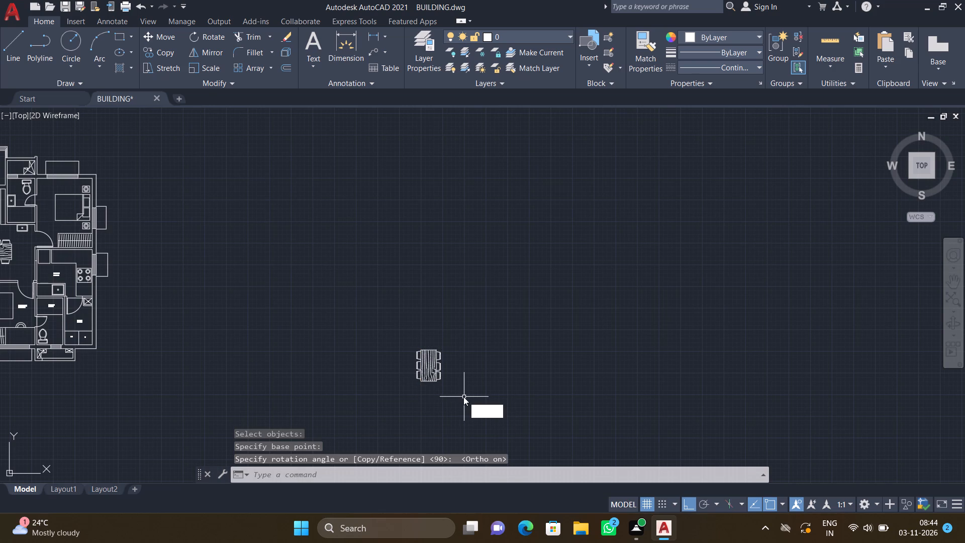
key("o")
key("Return")
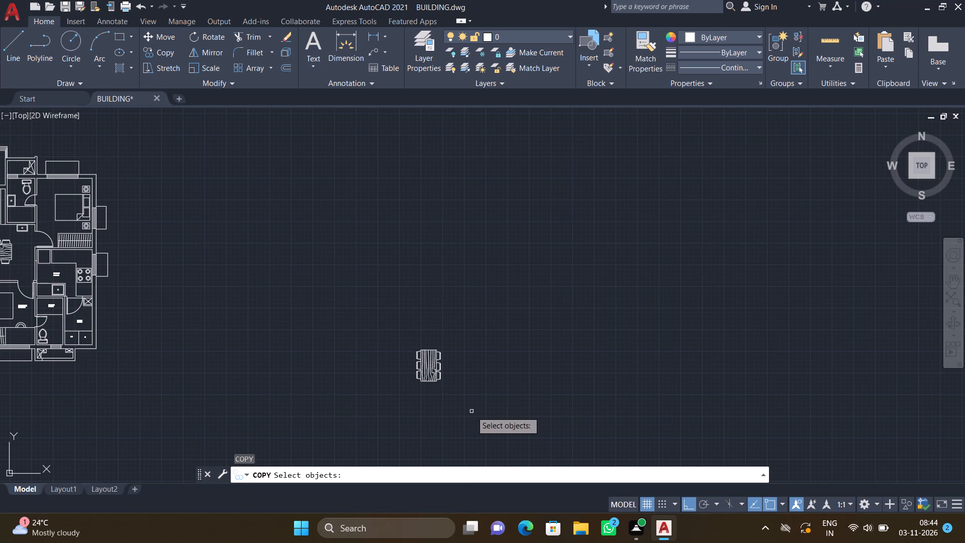
left_click(468, 409)
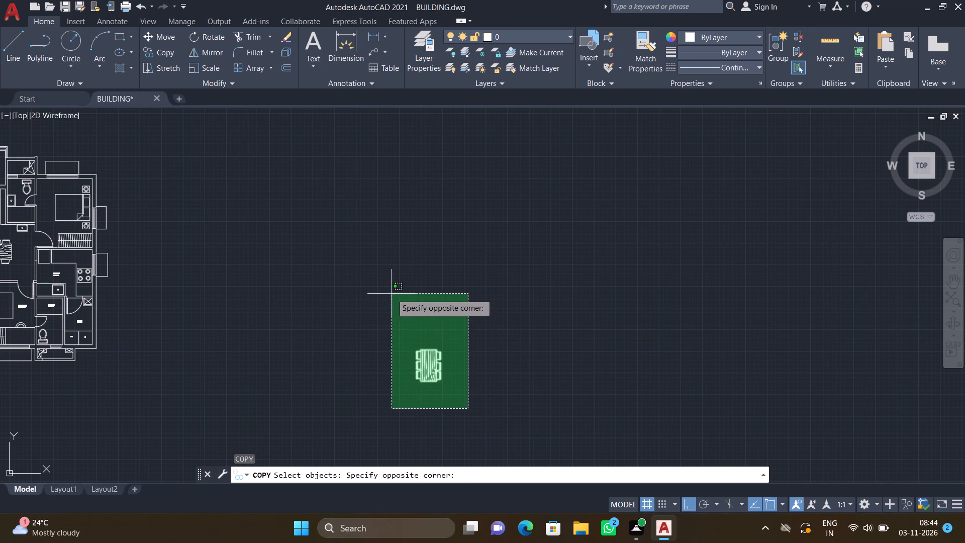
left_click(391, 294)
key("Return")
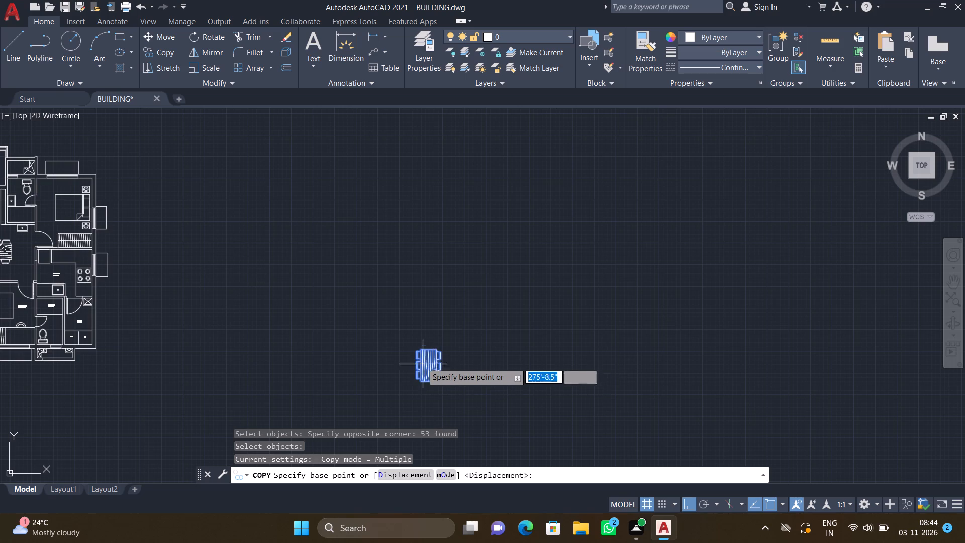
scroll(418, 357, "up", 2)
left_click(418, 338)
scroll(341, 349, "down", 3)
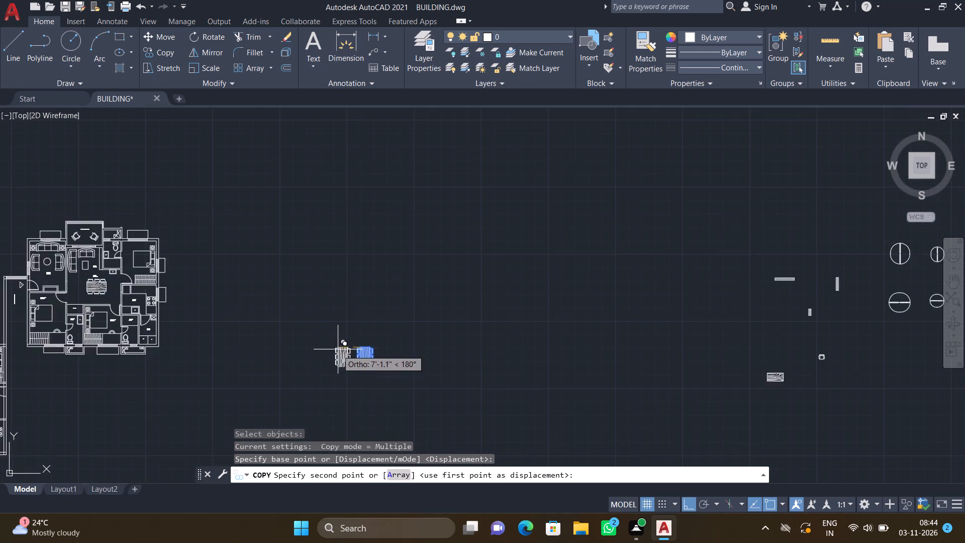
scroll(337, 350, "down", 2)
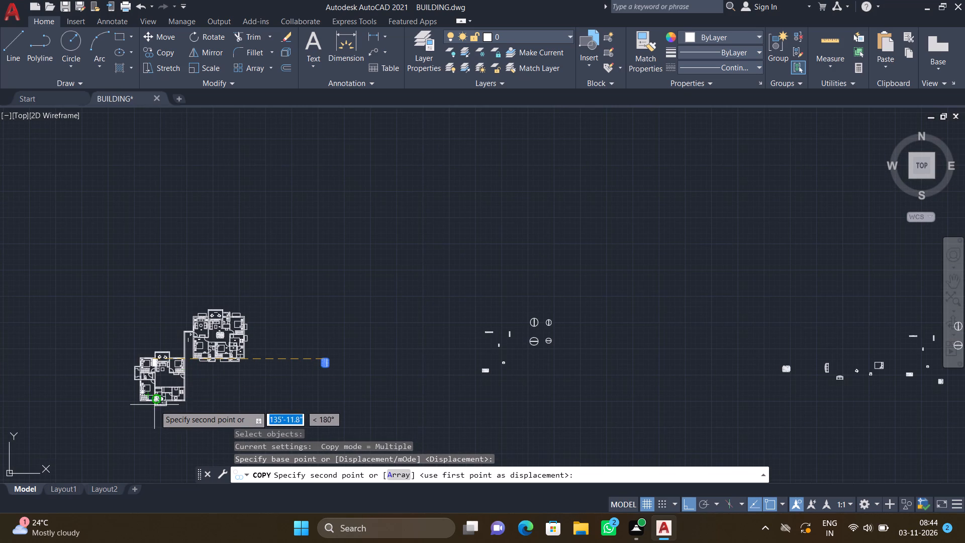
key("F8")
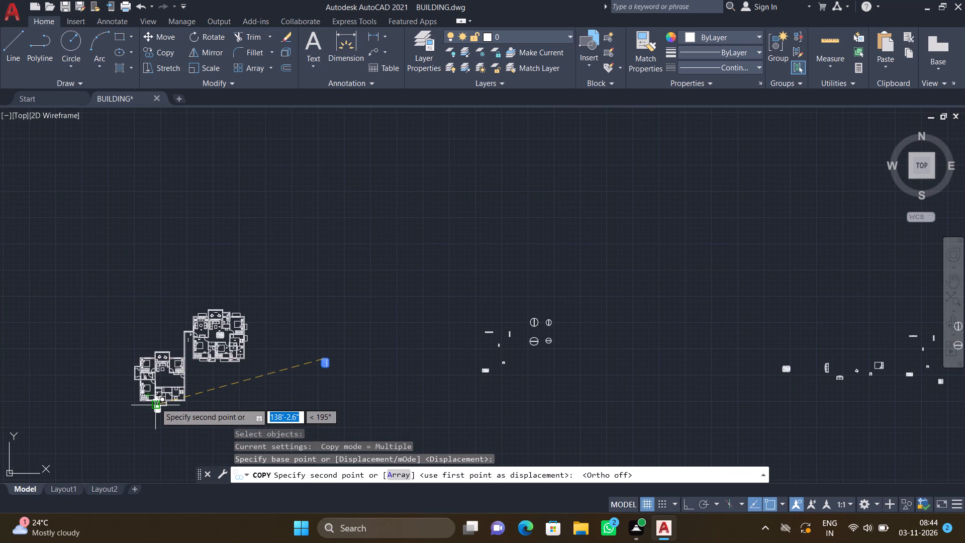
scroll(154, 382, "up", 3)
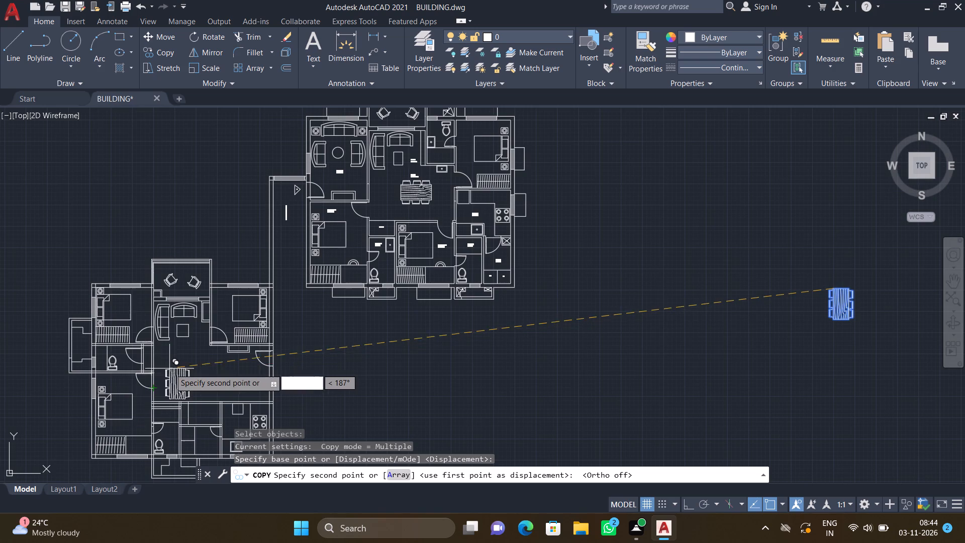
scroll(175, 367, "up", 1)
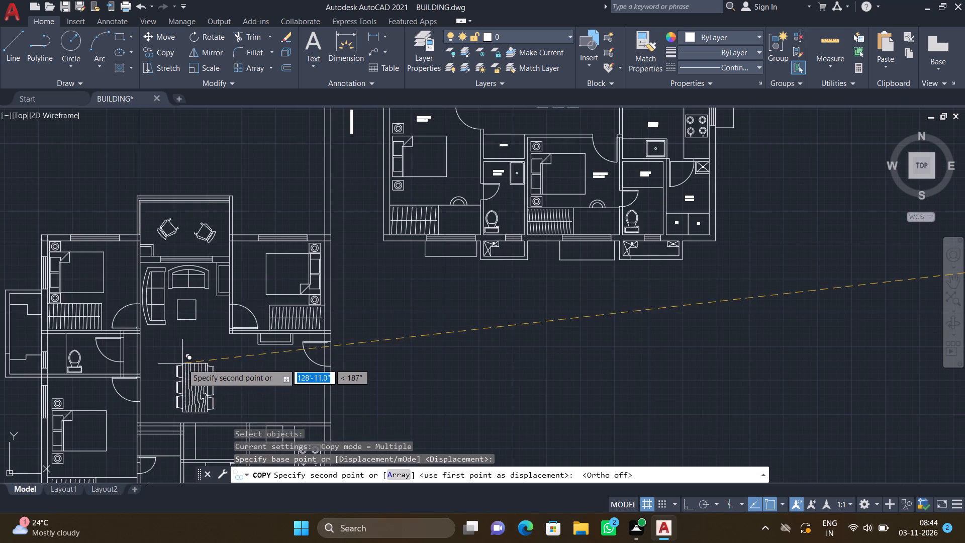
scroll(180, 355, "up", 1)
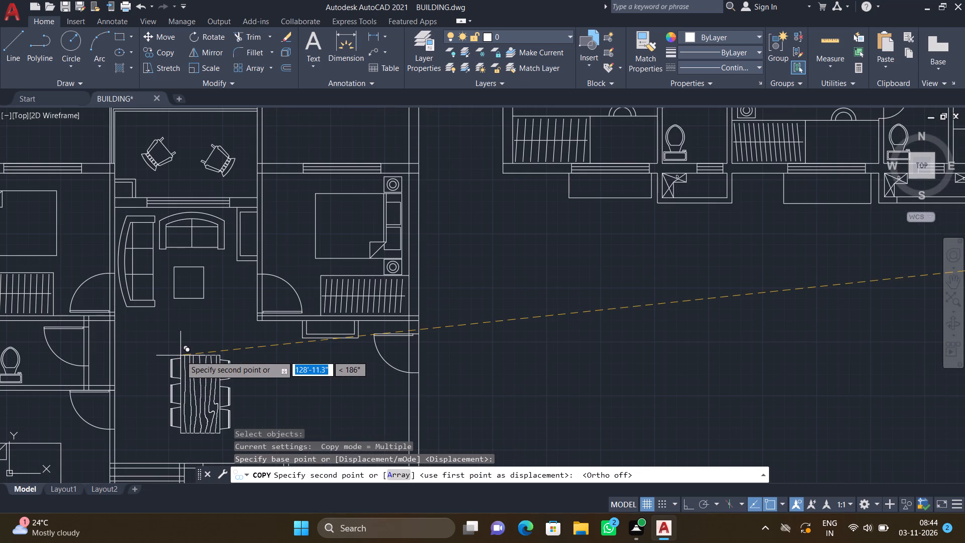
left_click(160, 338)
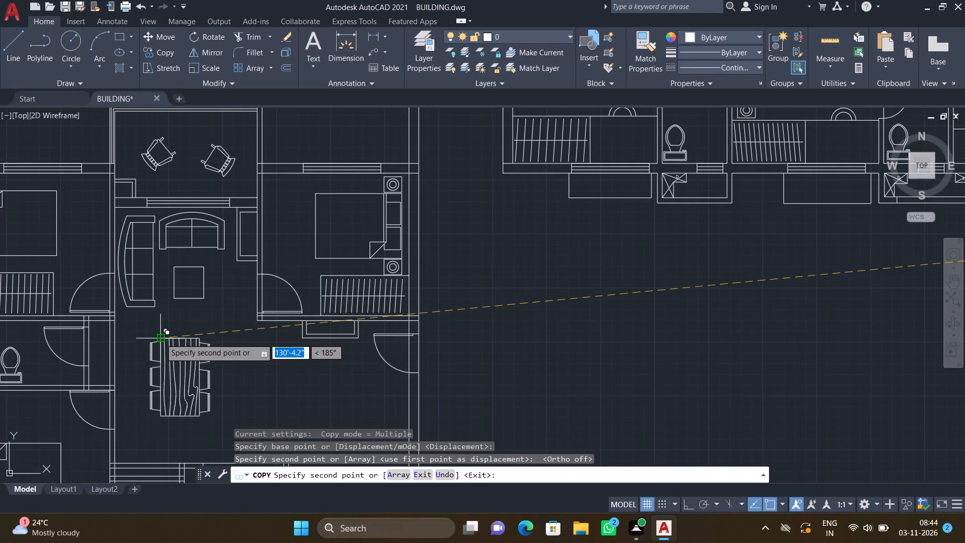
key("Return")
Copy the furnished flat's three-seat drawing-room sofa by its front edge's midpoint into the empty area east of the spare dining set.
scroll(209, 391, "down", 1)
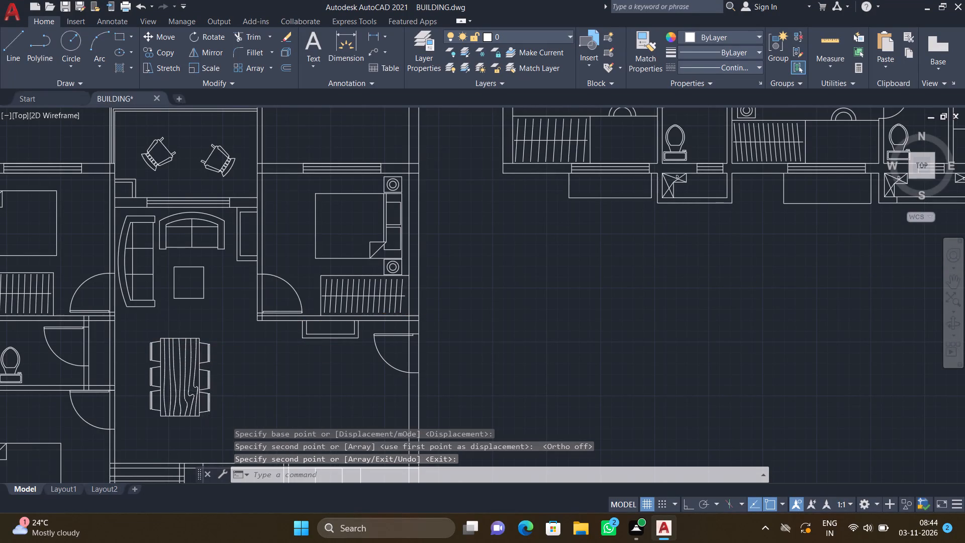
scroll(209, 391, "down", 1)
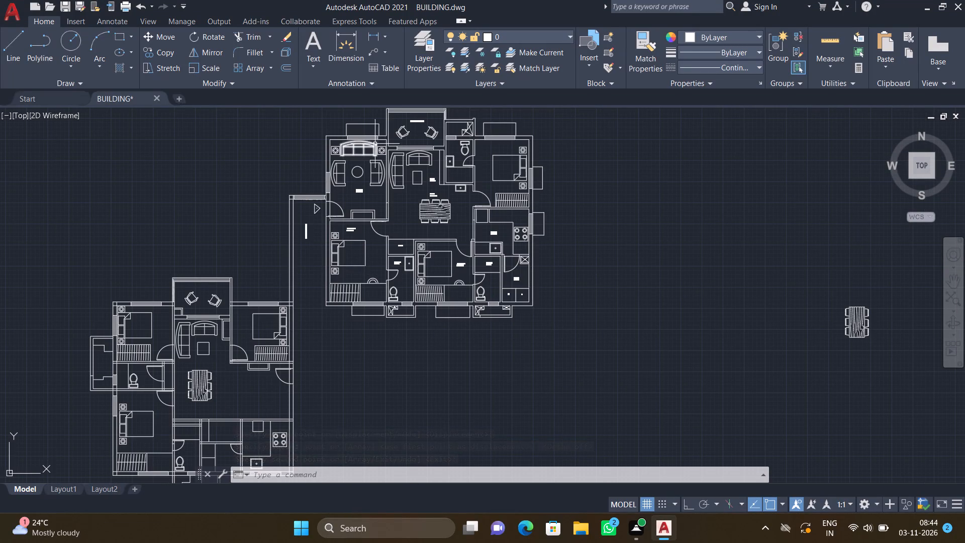
scroll(370, 147, "up", 3)
key("c")
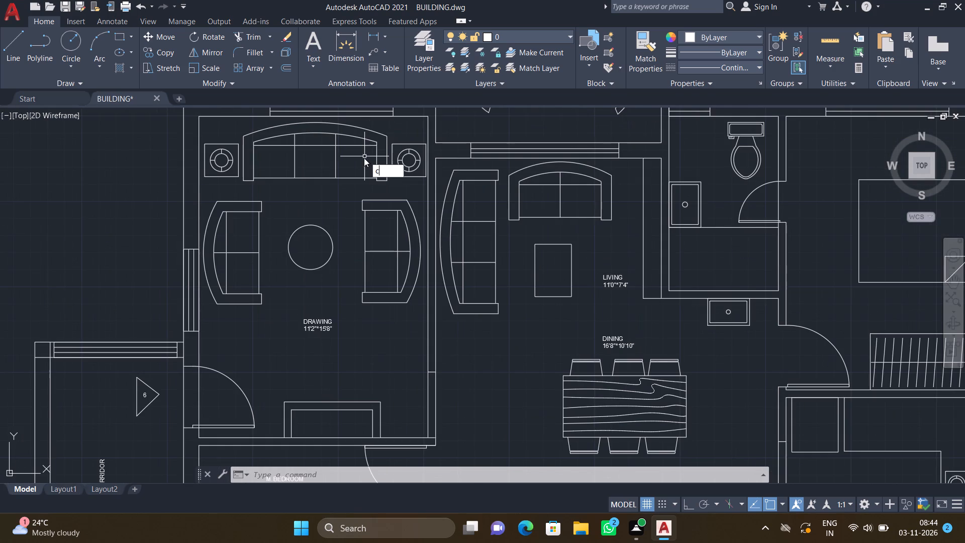
key("o")
key("Return")
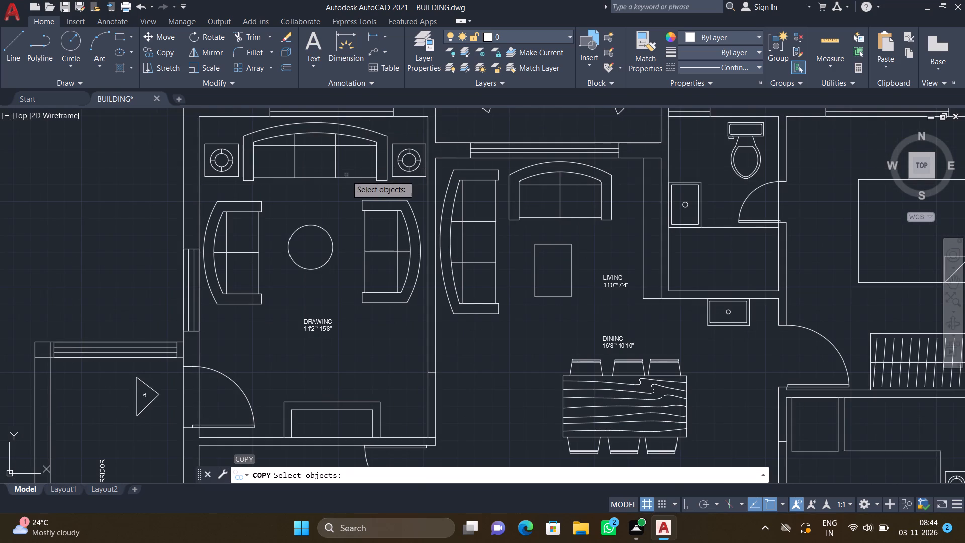
left_click(346, 177)
key("Return")
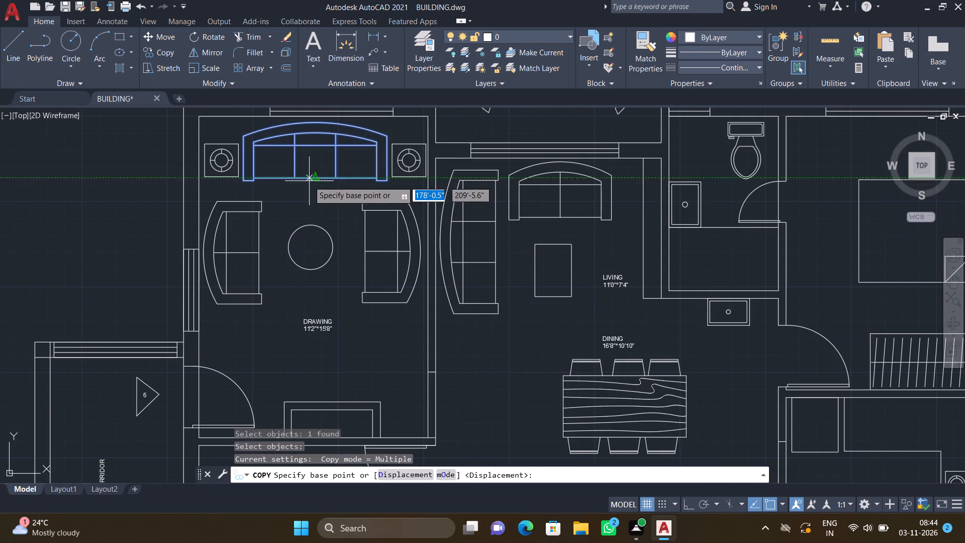
left_click(312, 179)
scroll(345, 209, "down", 5)
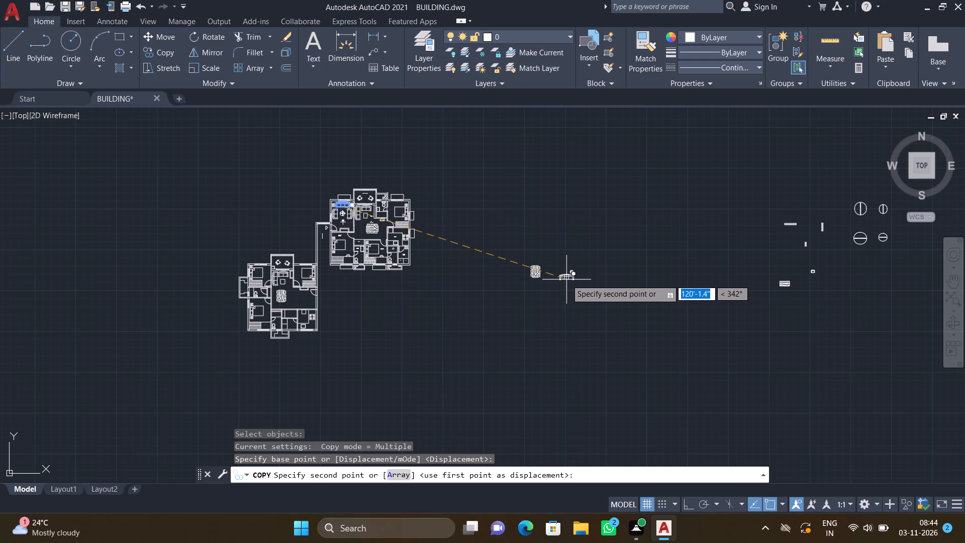
left_click(566, 280)
key("Return")
Rotate the copied sofa by 180° about its backrest's midpoint, with Ortho on, so its back faces down the plan.
scroll(581, 298, "up", 2)
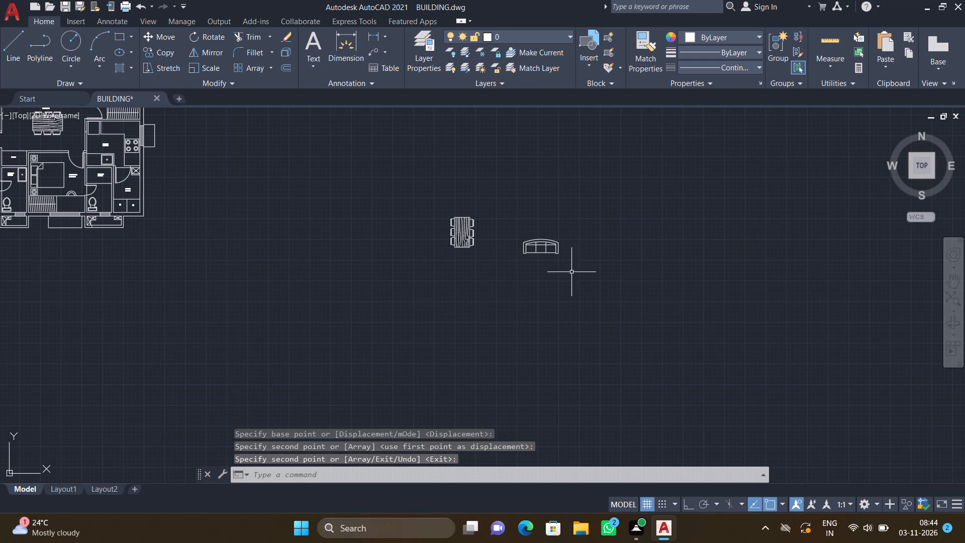
key("r")
key("o")
key("Return")
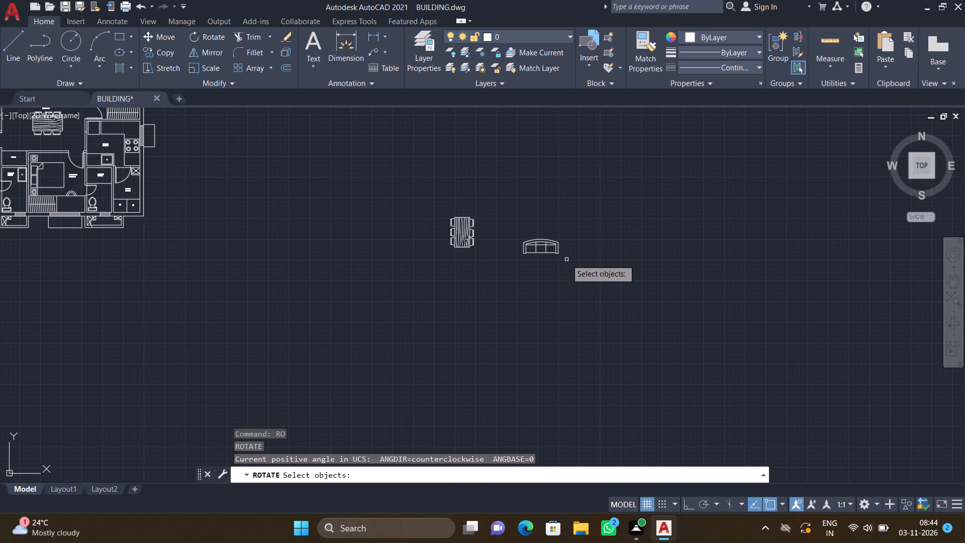
left_click(550, 252)
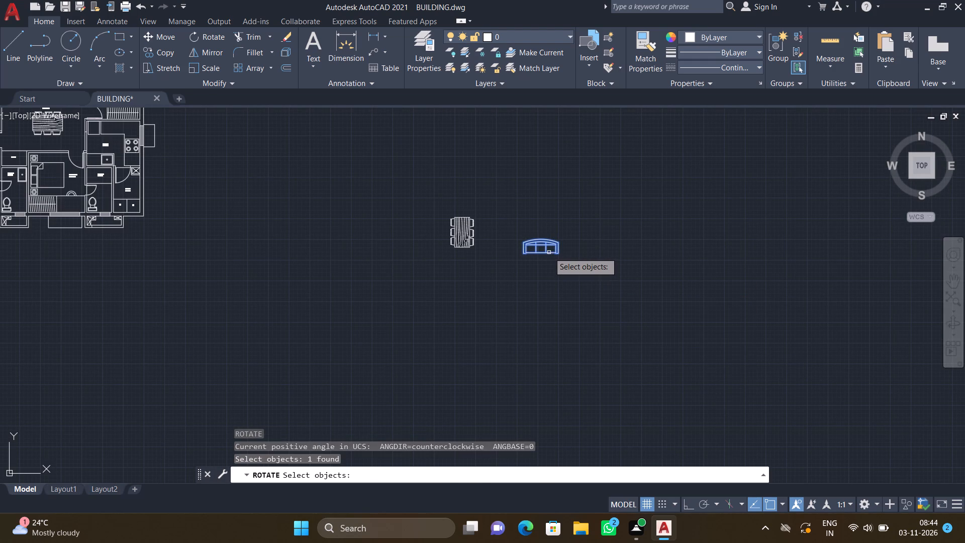
key("Return")
scroll(537, 244, "up", 2)
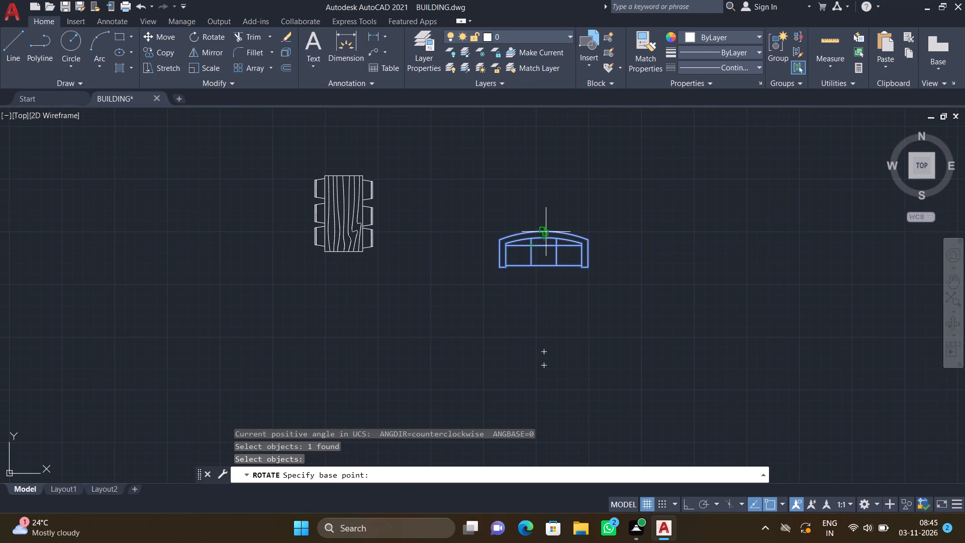
left_click(545, 231)
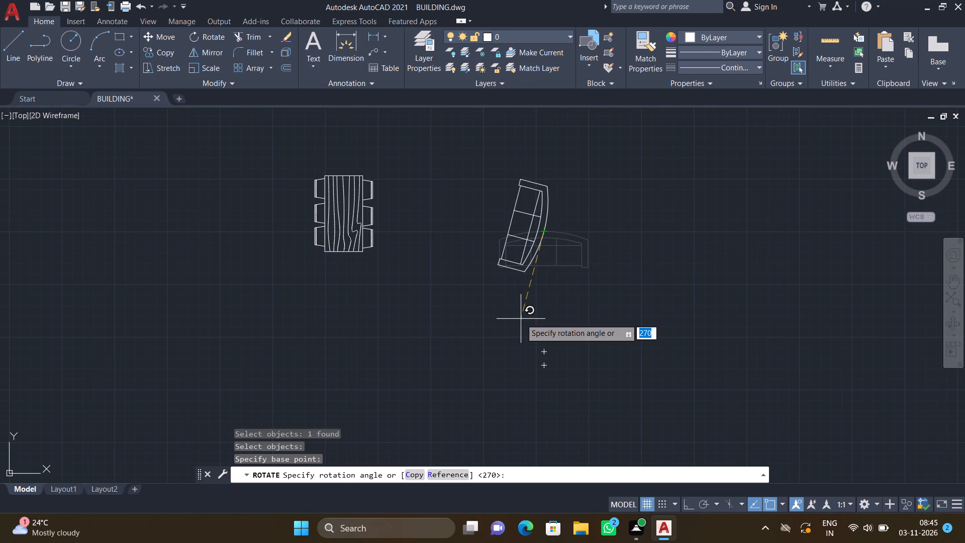
key("F8")
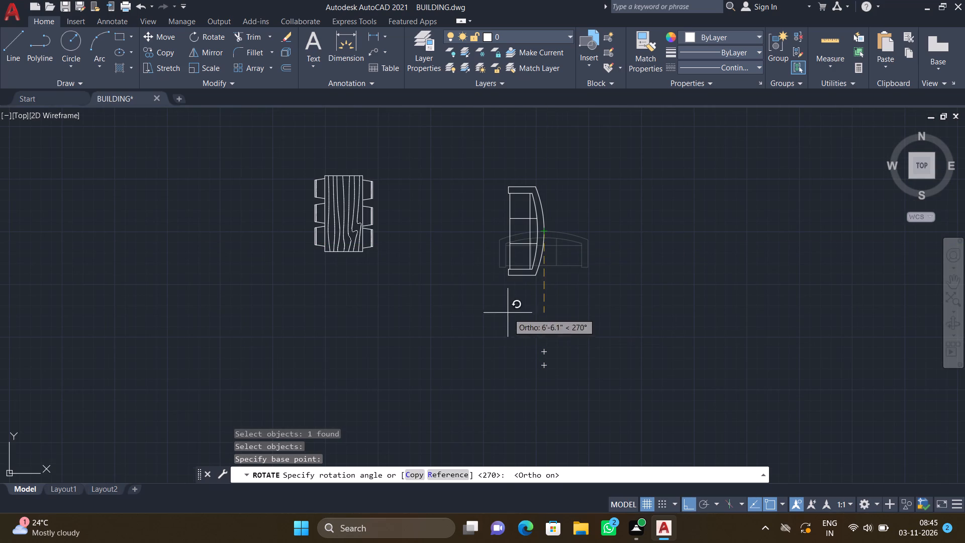
left_click(486, 252)
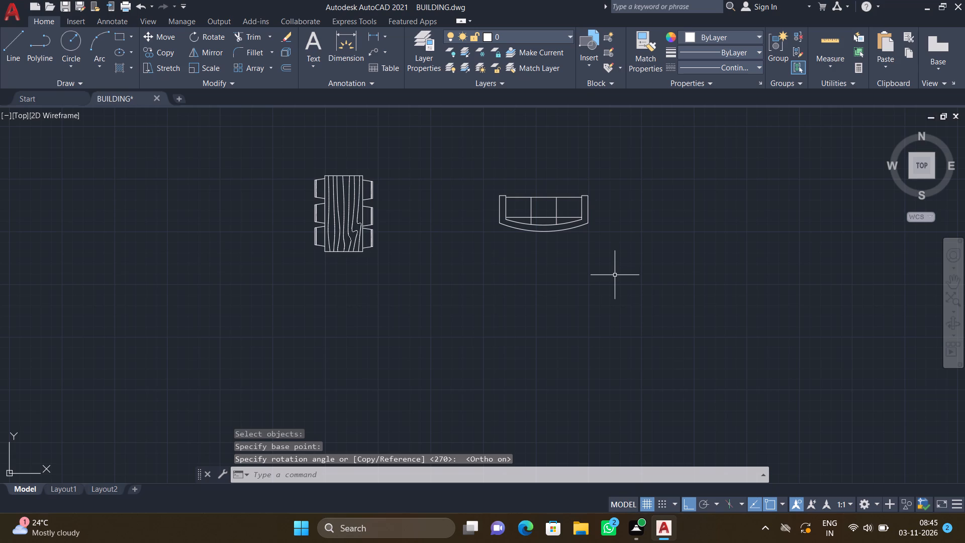
Copy the rotated sofa by its backrest's midpoint into the second flat's hall, against the wall above the kitchen.
key("c")
key("o")
key("Return")
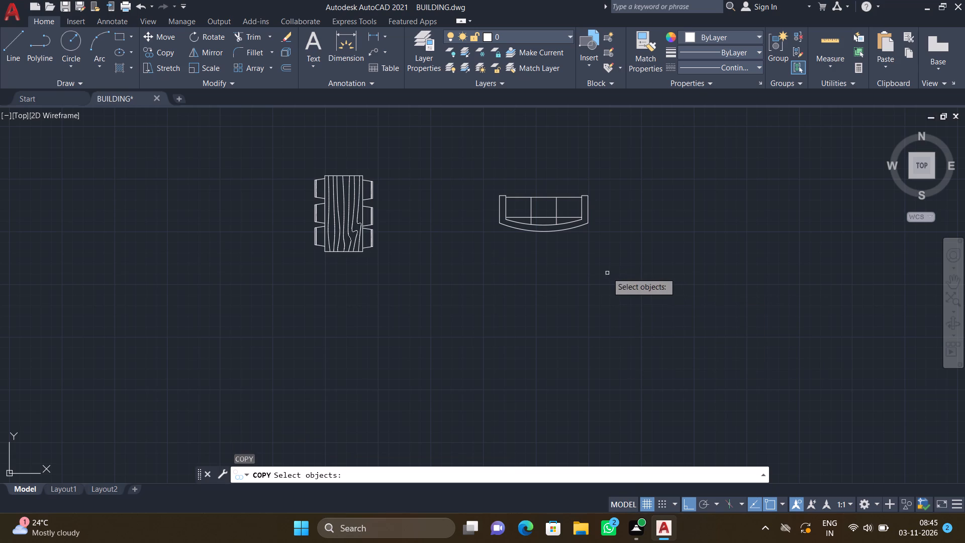
left_click(610, 261)
left_click(489, 176)
key("Return")
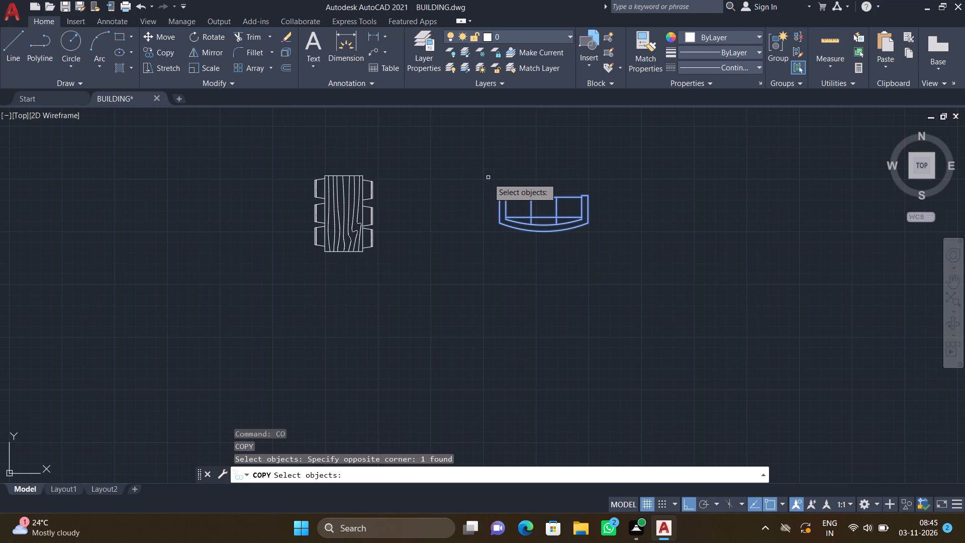
left_click(546, 233)
key("F8")
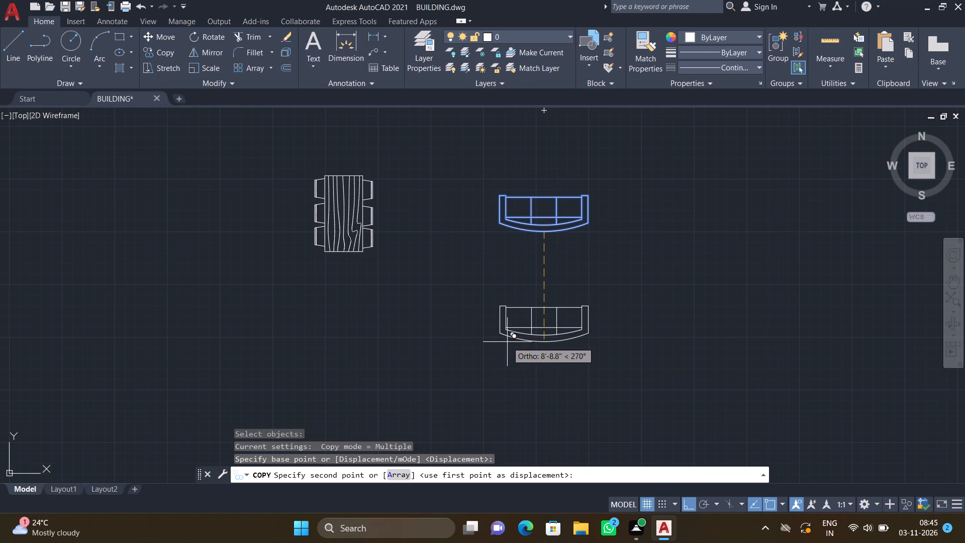
scroll(501, 375, "down", 5)
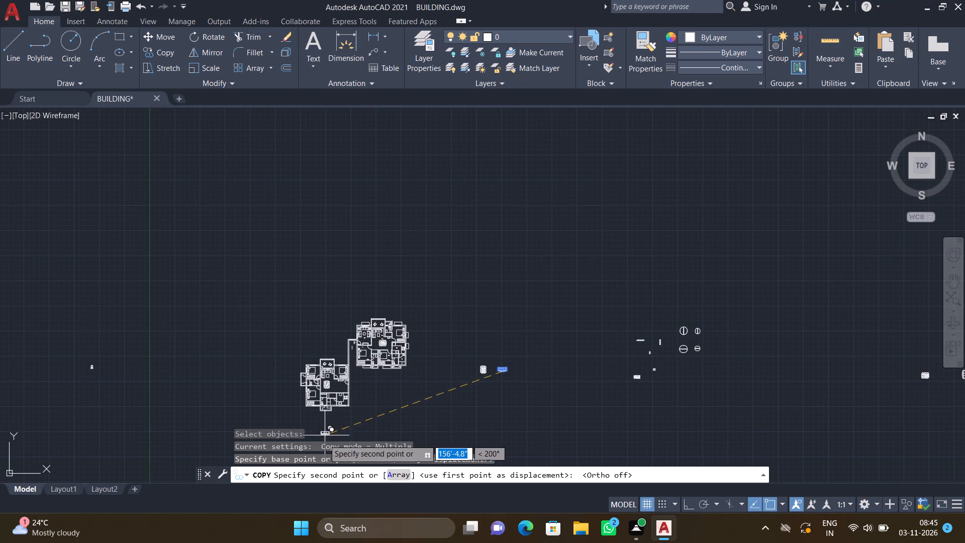
scroll(320, 440, "up", 2)
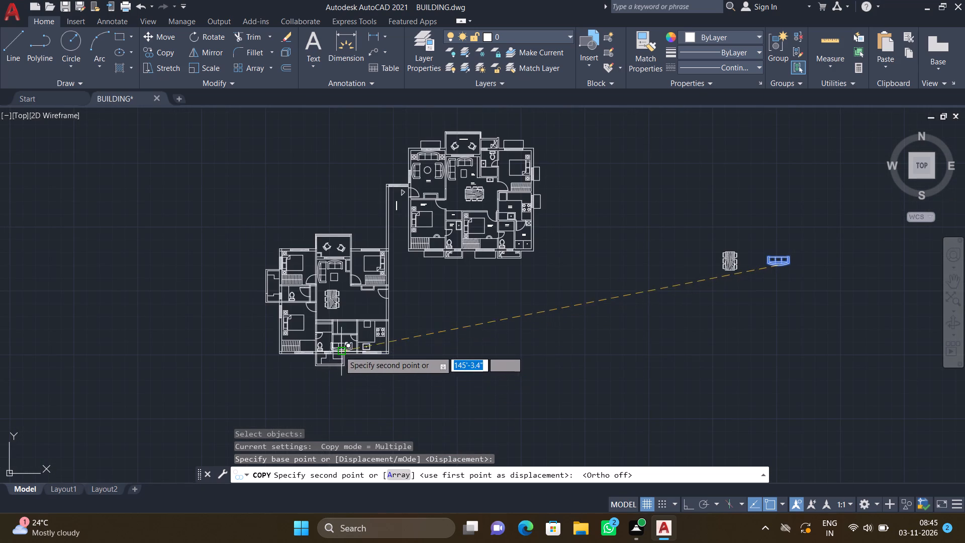
scroll(362, 313, "up", 3)
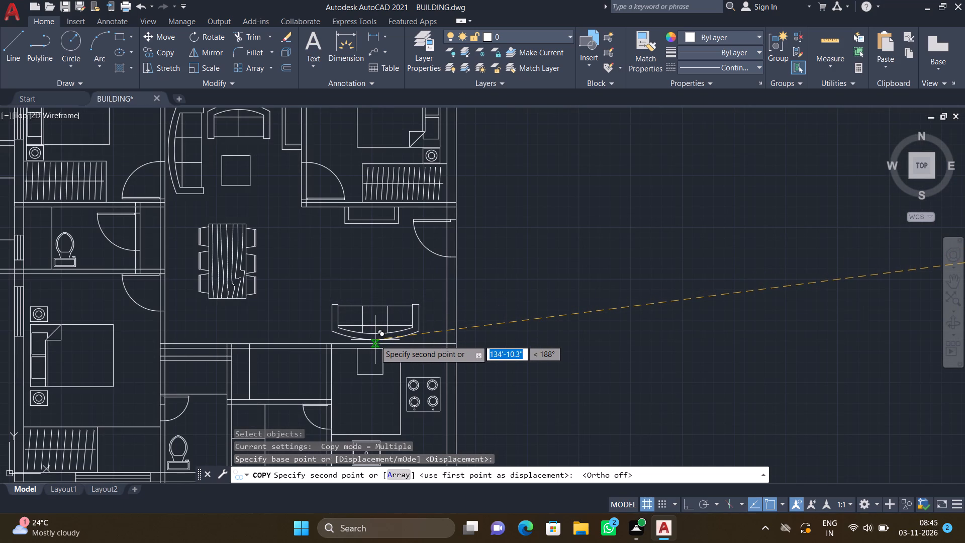
left_click(374, 339)
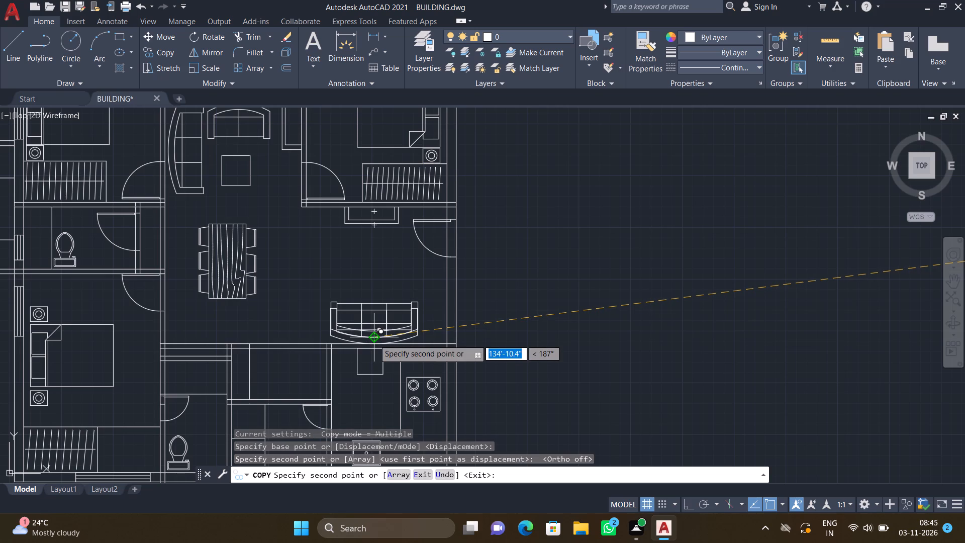
key("Return")
Move the hall sofa a few inches straight up, leaving a gap to the kitchen wall.
key("m")
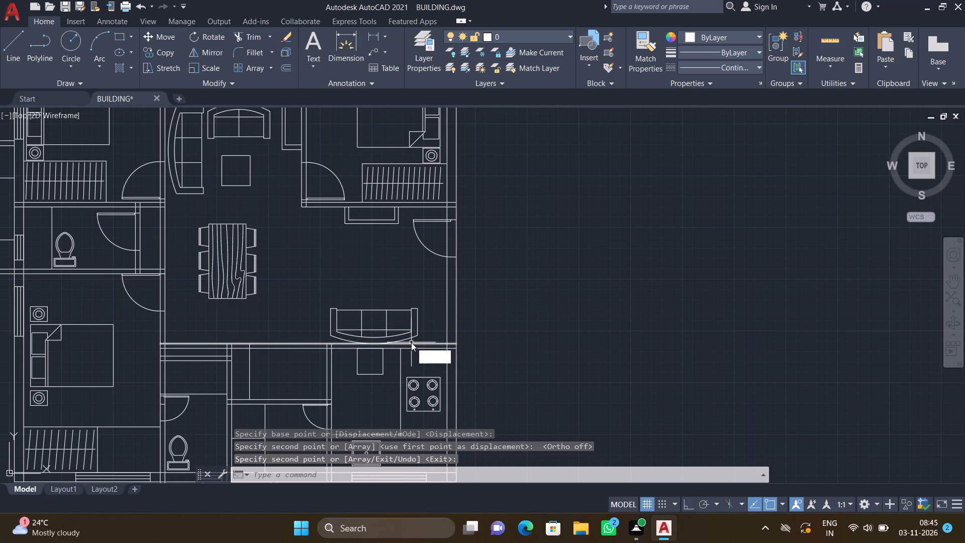
key("Return")
left_click(411, 338)
key("Return")
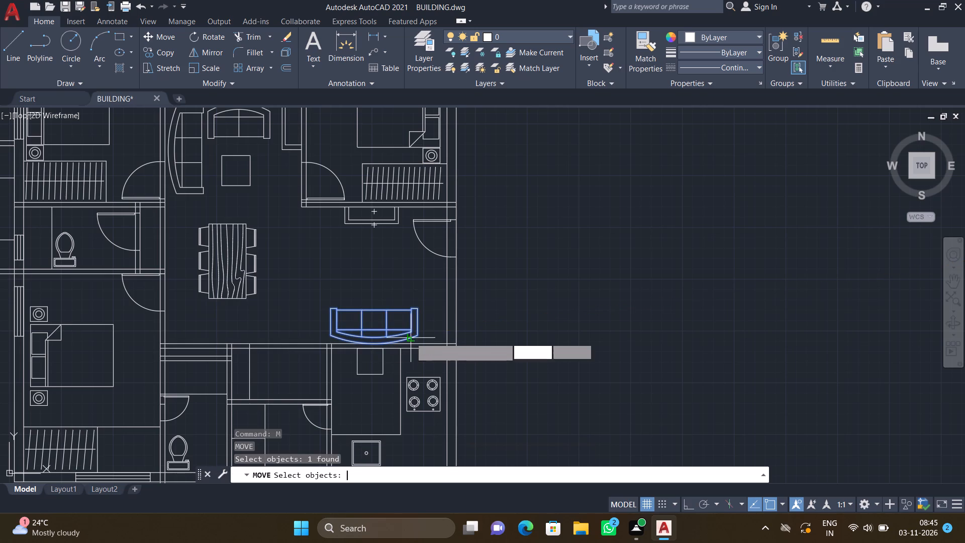
scroll(379, 316, "up", 2)
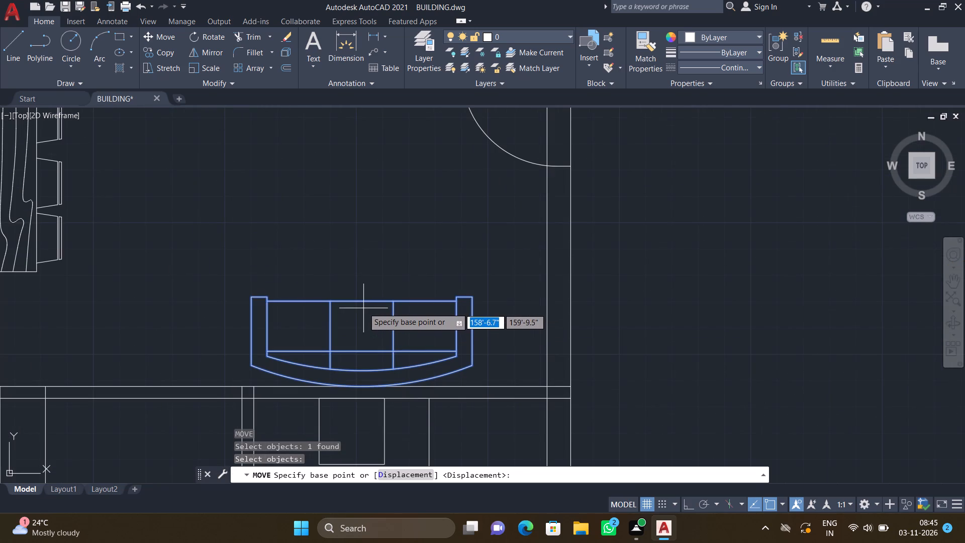
left_click(360, 302)
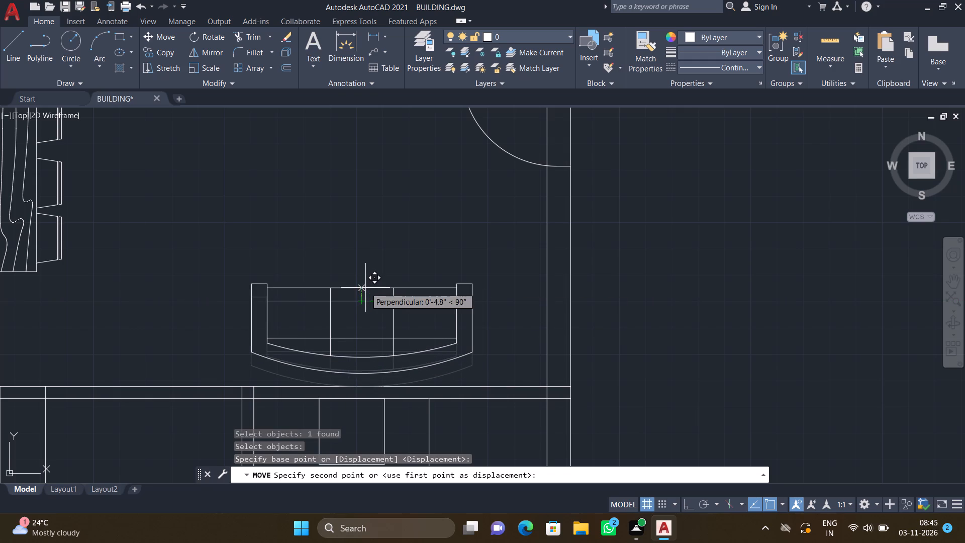
left_click(356, 285)
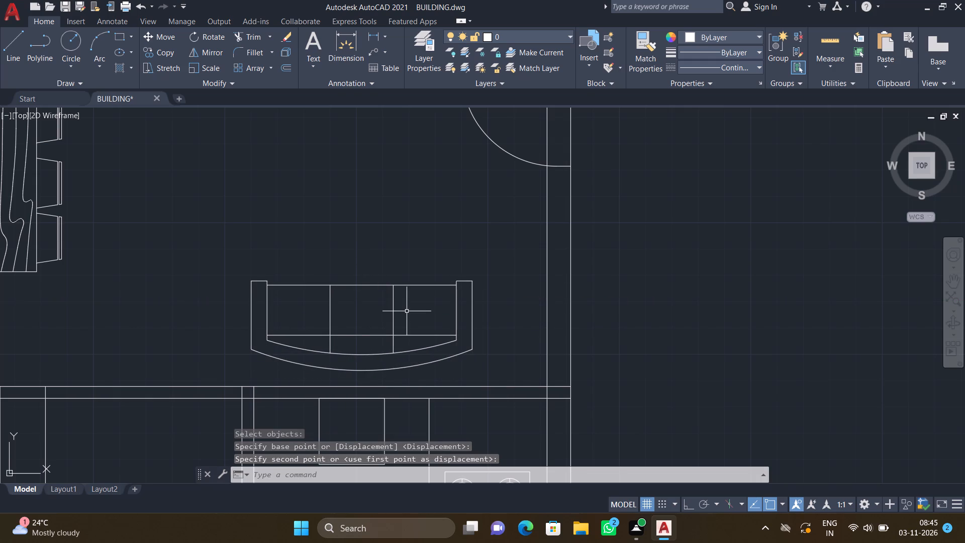
Draw a roughly square side table, about 1'-8" wide, between the hall sofa's east arm and the outer wall.
scroll(407, 311, "down", 2)
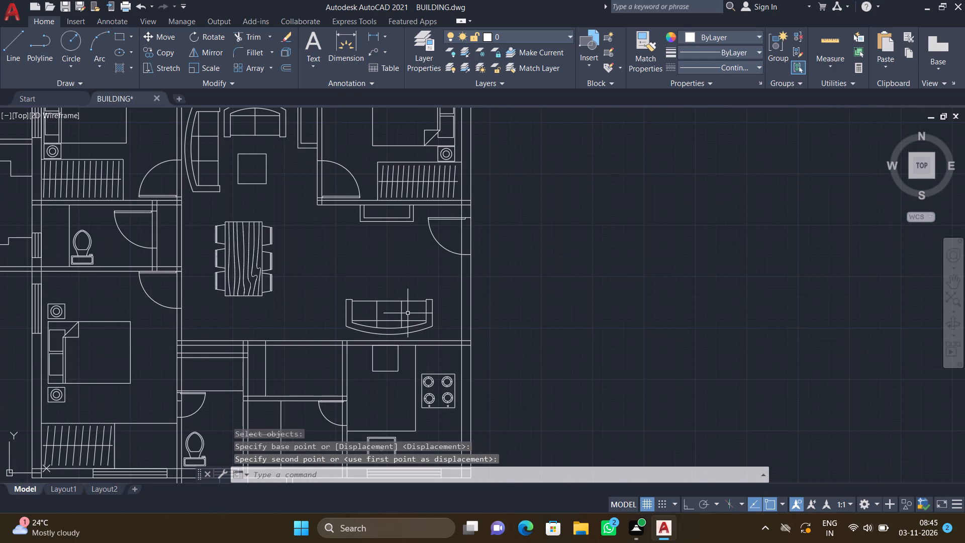
type("re")
key("c")
key("Return")
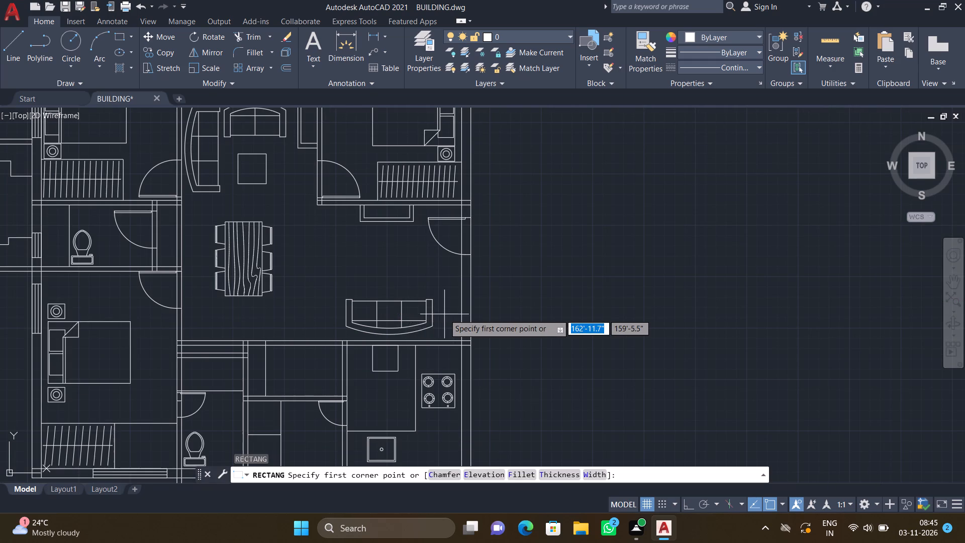
scroll(444, 314, "up", 2)
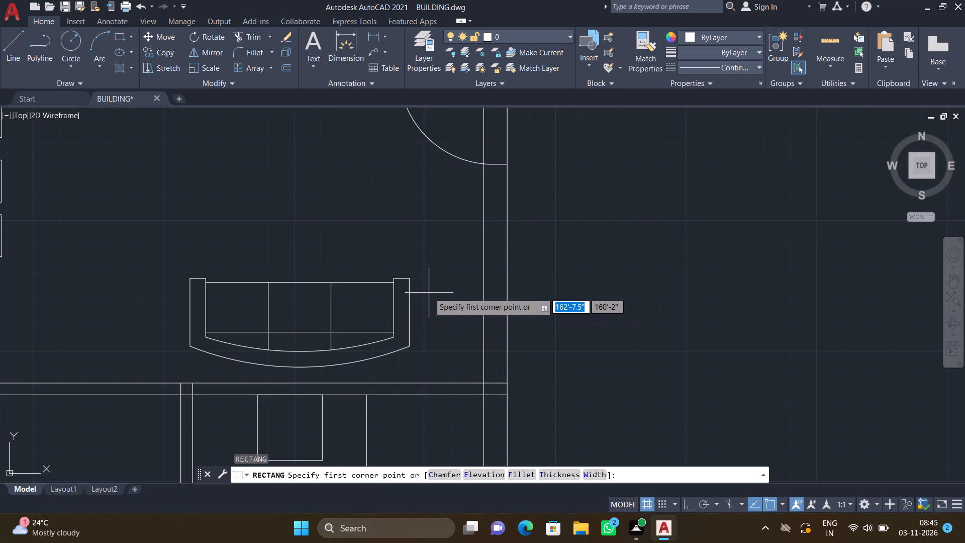
scroll(427, 293, "up", 1)
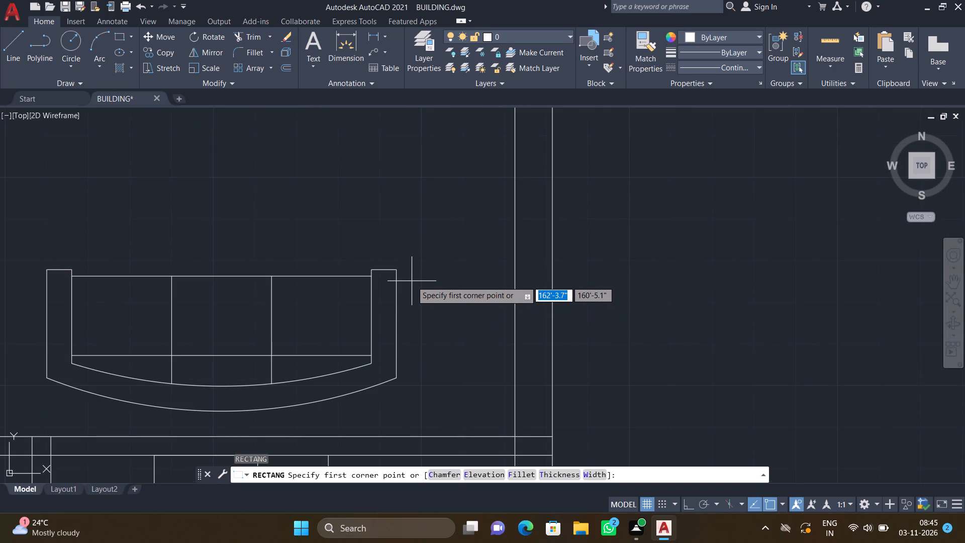
left_click(412, 281)
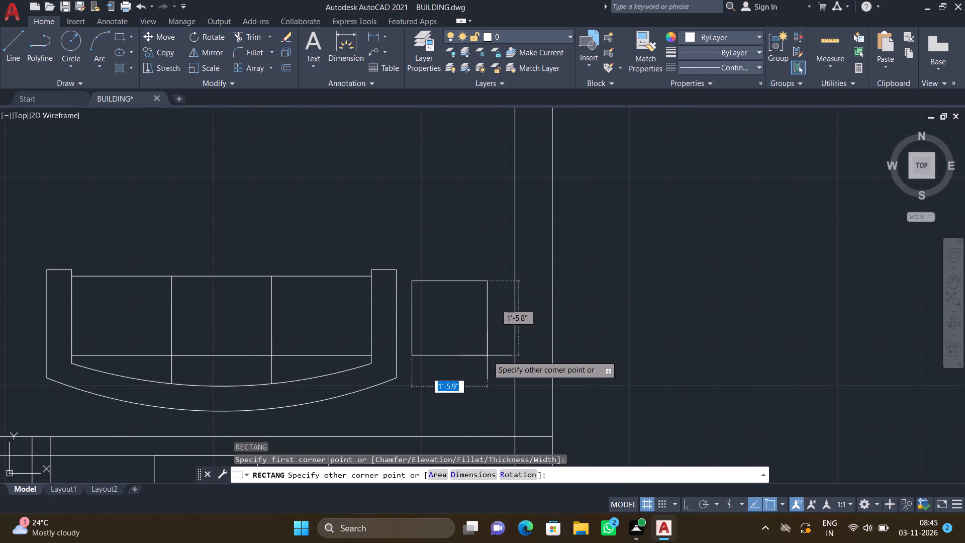
left_click(496, 363)
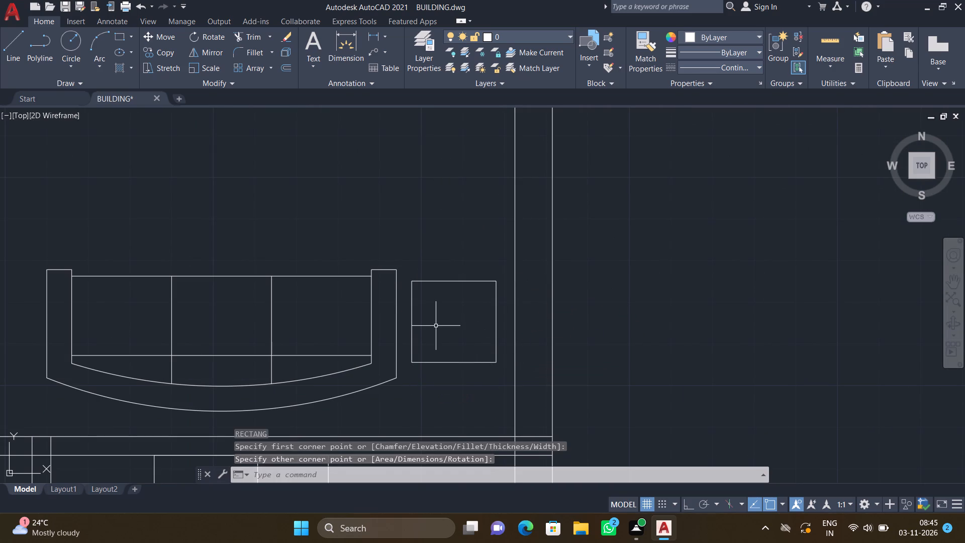
Draw a circle of about 6" radius centred in the side table.
key("c")
key("Return")
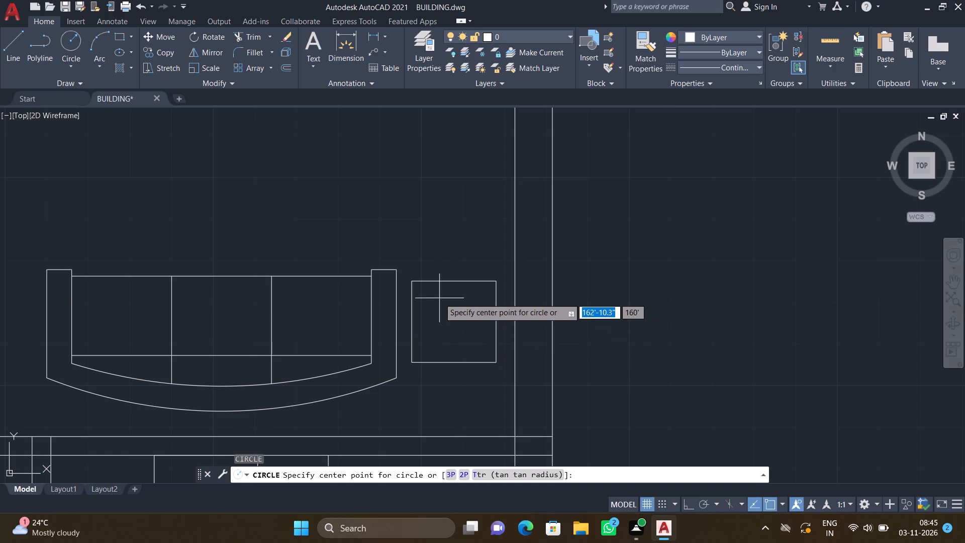
left_click(456, 320)
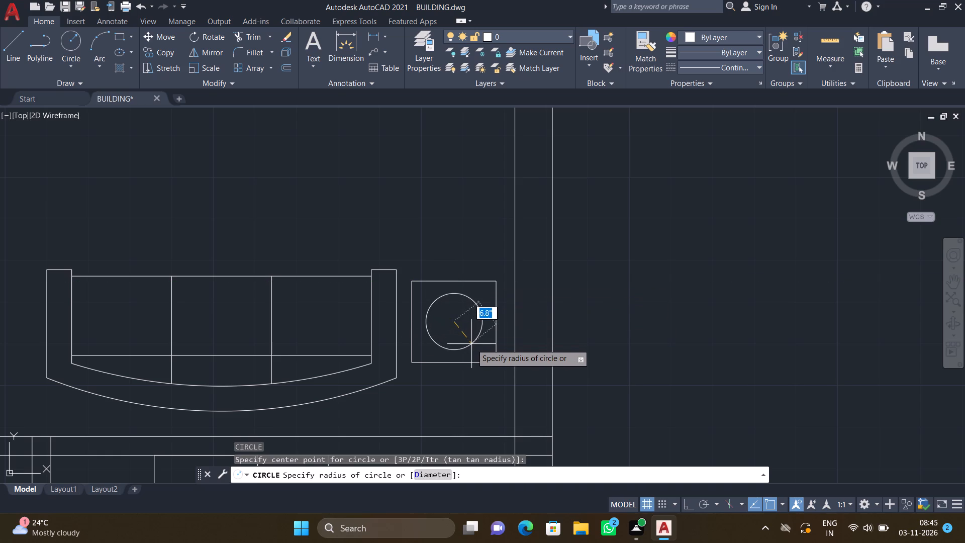
left_click(469, 341)
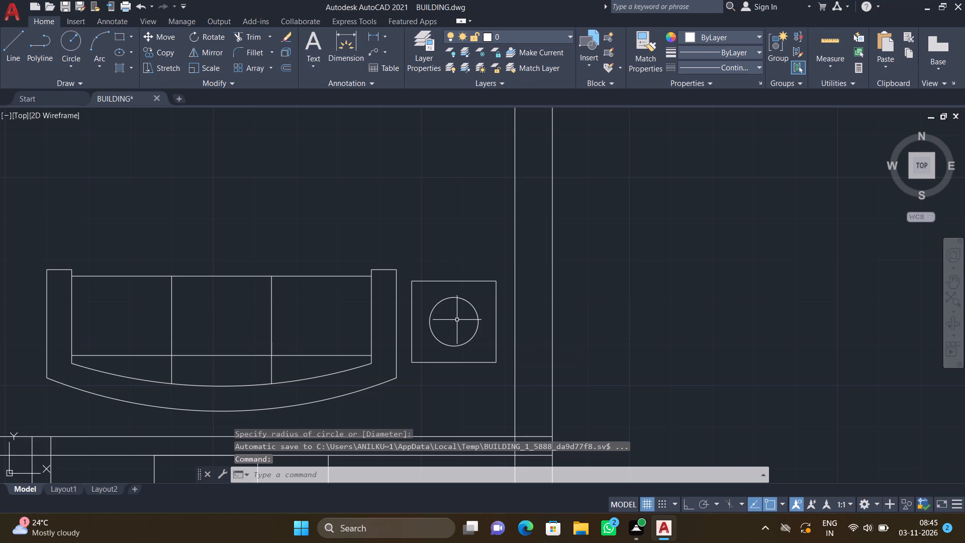
Draw a concentric inner circle of about 3" radius inside the east side table's circle.
key("c")
key("Return")
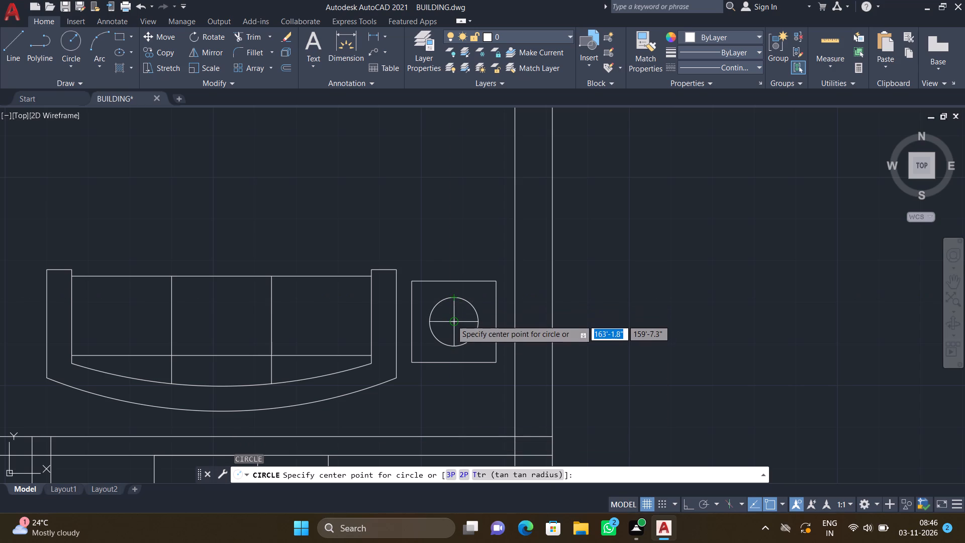
left_click(452, 320)
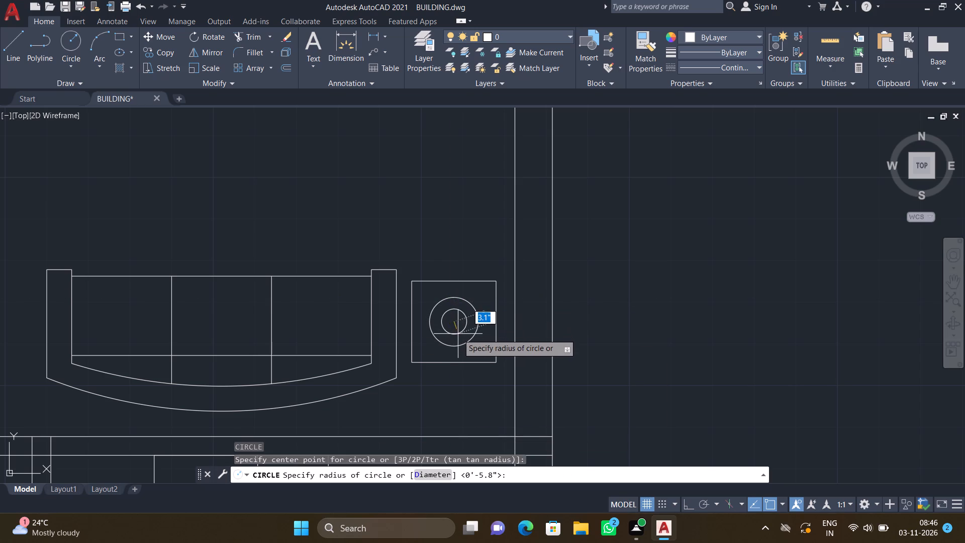
left_click(458, 335)
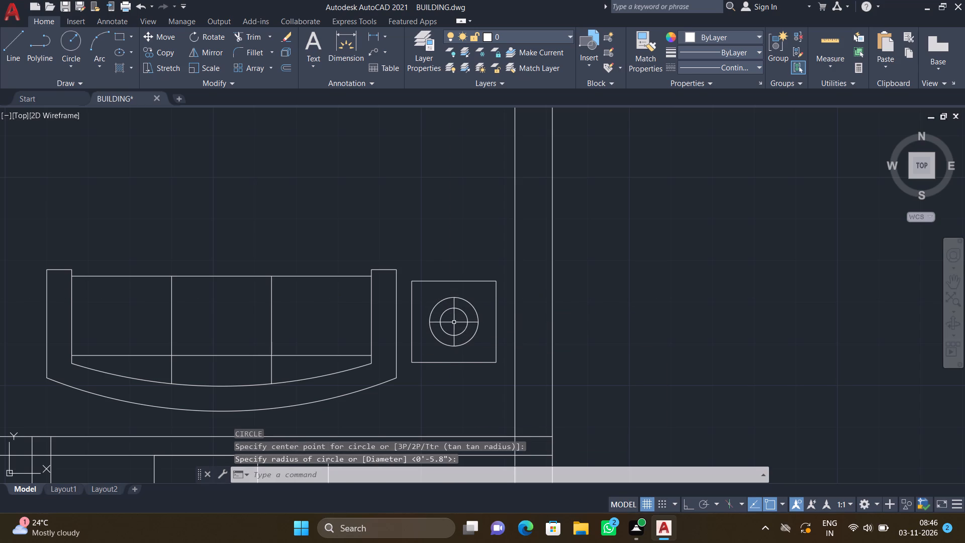
Copy the side table with its two circles by the circle centre to beyond the hall sofa's west arm, about 9'-5" away.
key("c")
key("o")
key("Return")
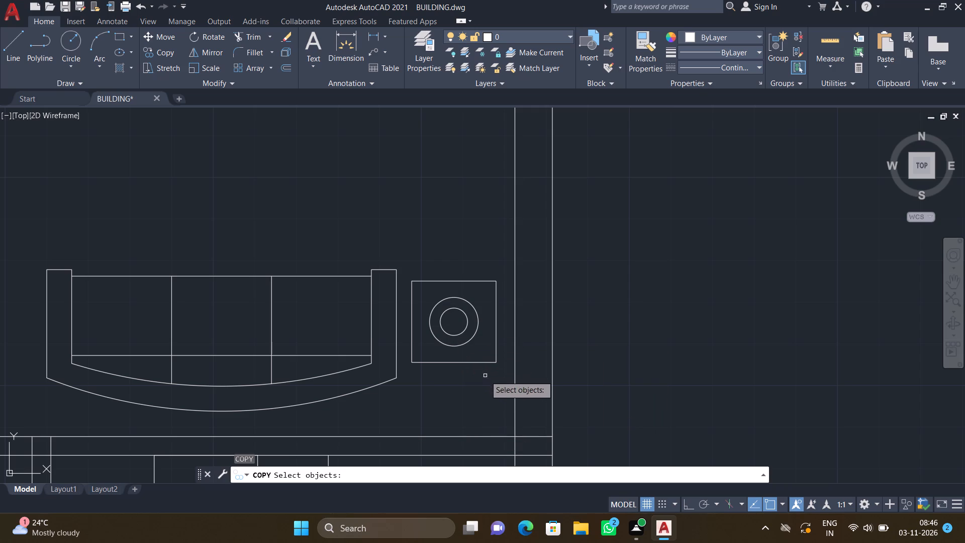
left_click(497, 373)
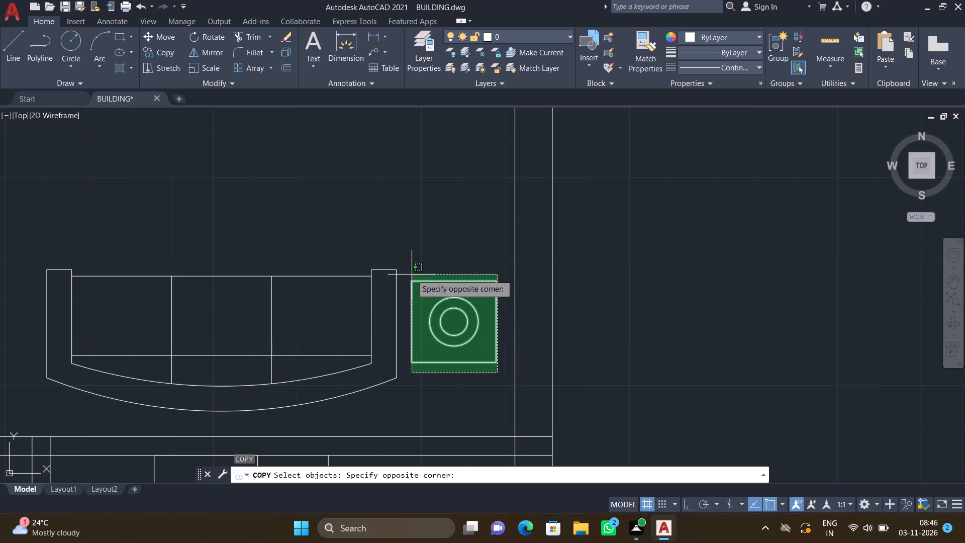
left_click(412, 275)
key("Return")
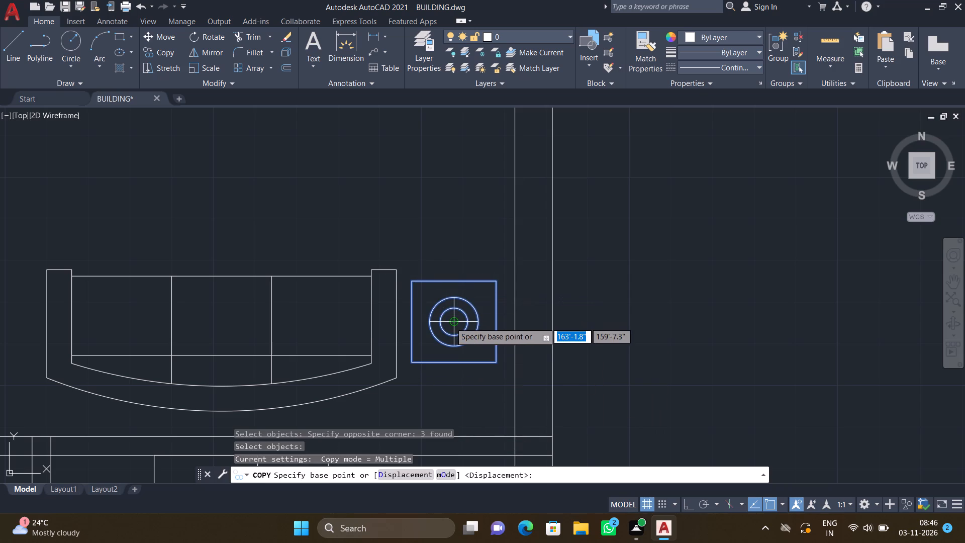
left_click(450, 322)
scroll(259, 359, "down", 4)
scroll(195, 360, "up", 1)
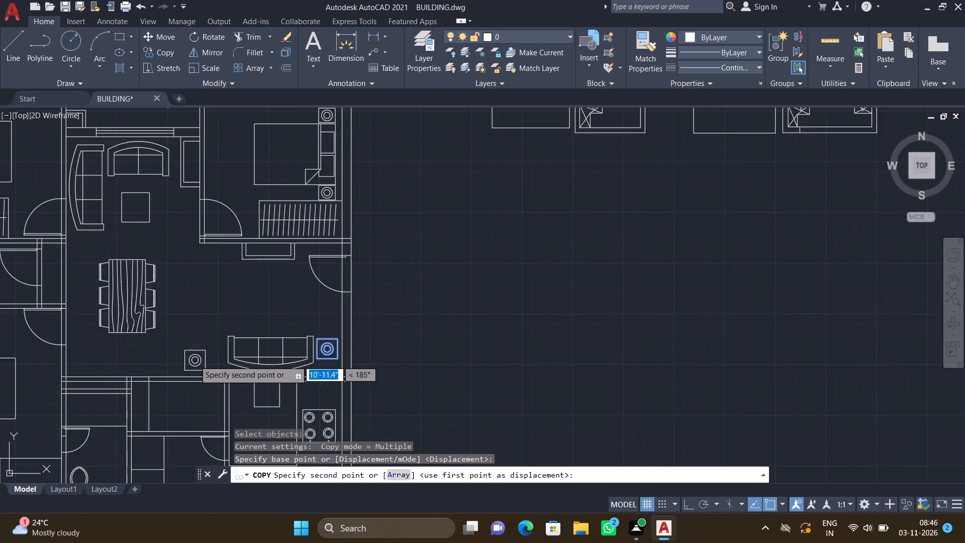
scroll(195, 360, "up", 1)
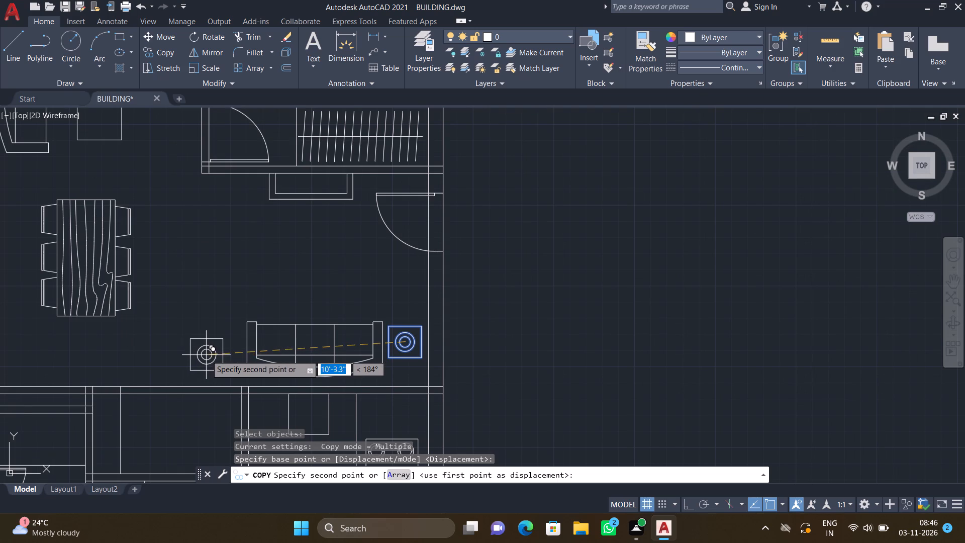
scroll(206, 355, "up", 2)
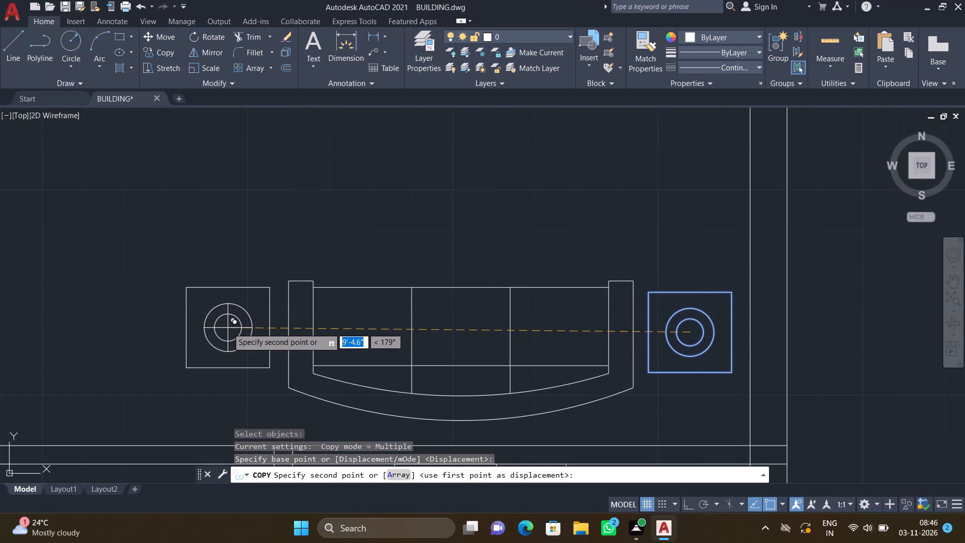
left_click(228, 328)
key("Return")
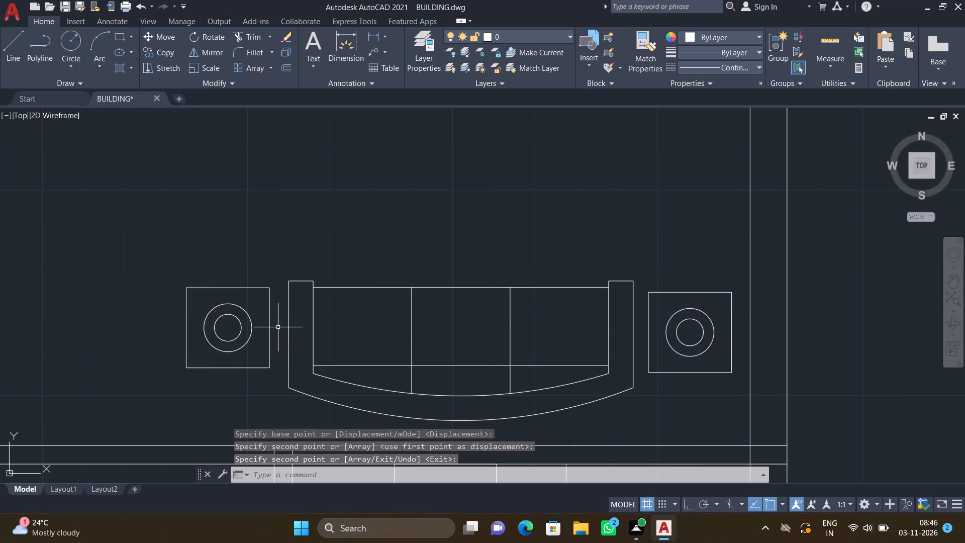
Draw a vertical and a horizontal diameter line across the outer circle of the west side table, with Ortho on.
scroll(224, 325, "up", 2)
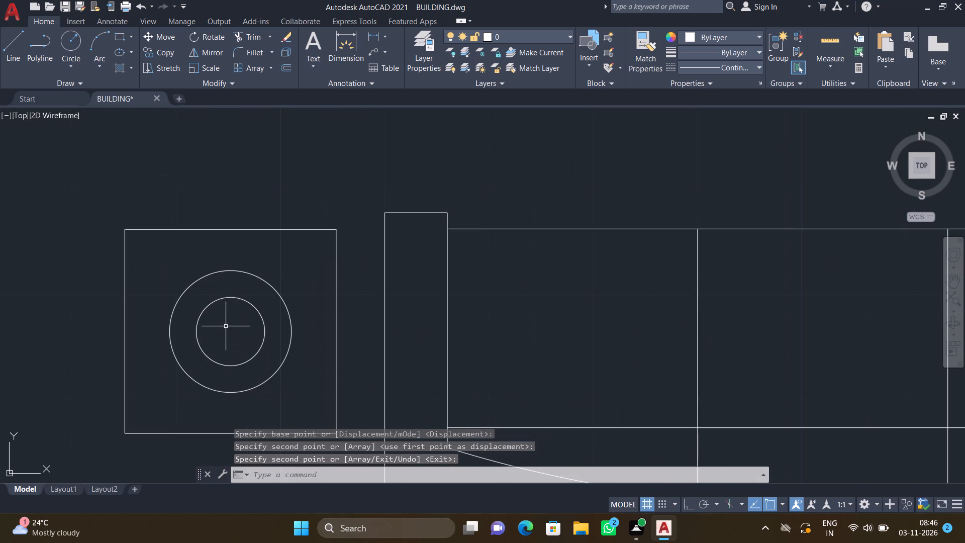
key("l")
key("Return")
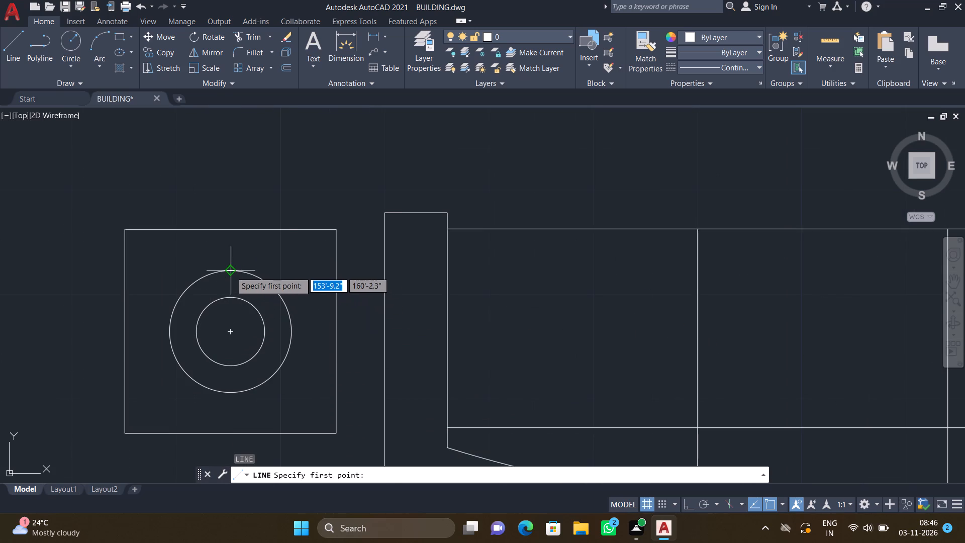
left_click(230, 271)
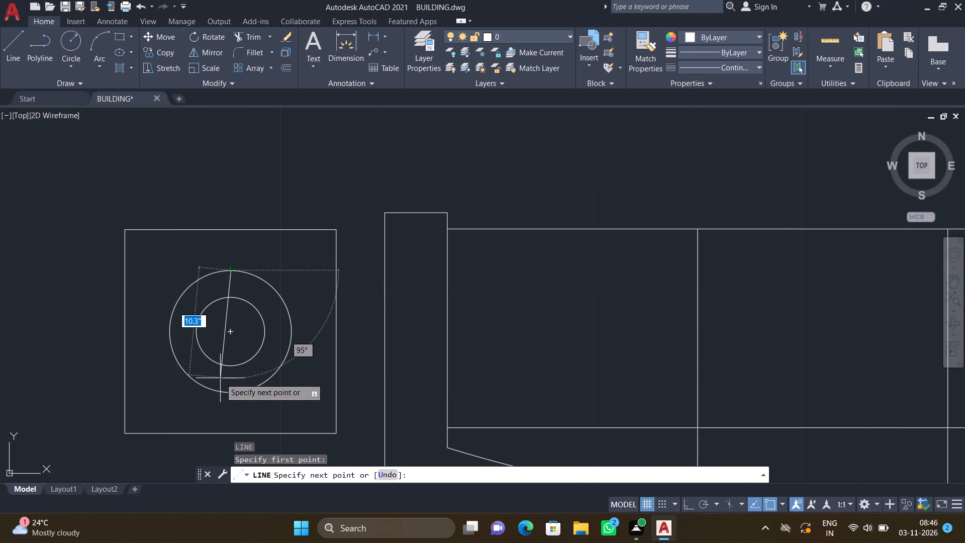
key("F8")
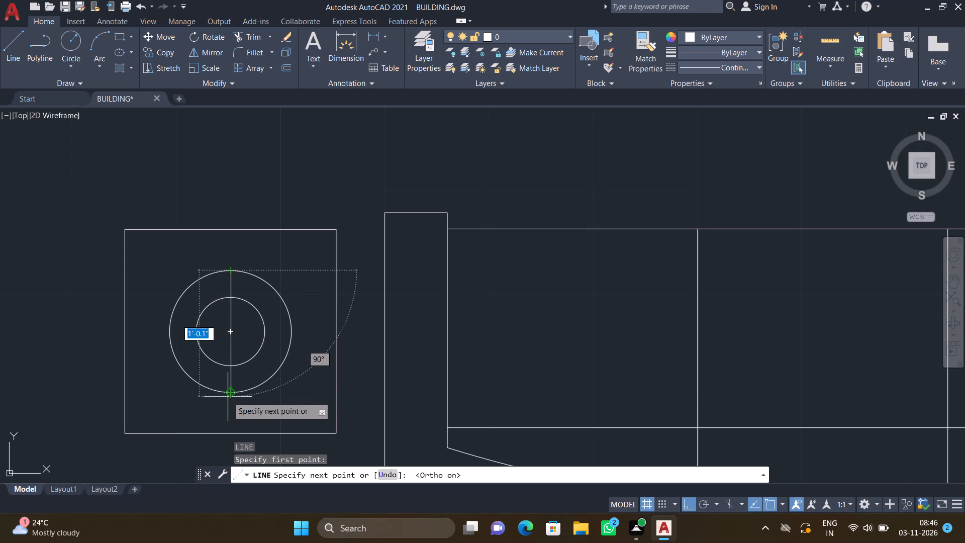
left_click(231, 394)
key("Return")
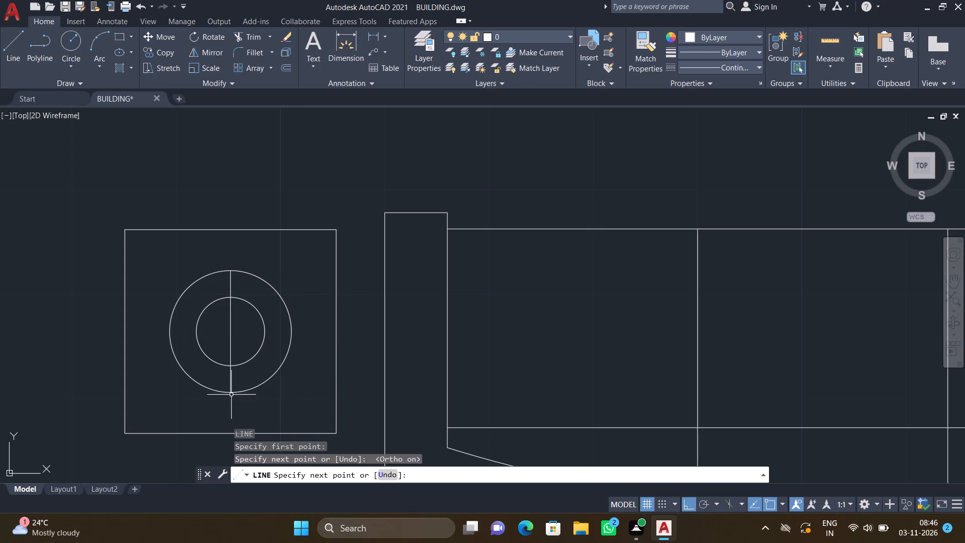
key("l")
key("Return")
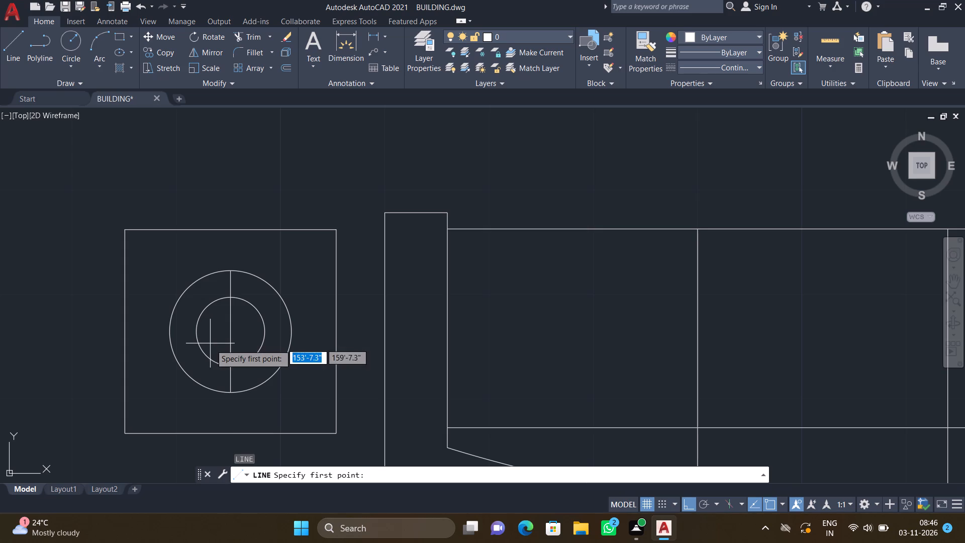
left_click(168, 333)
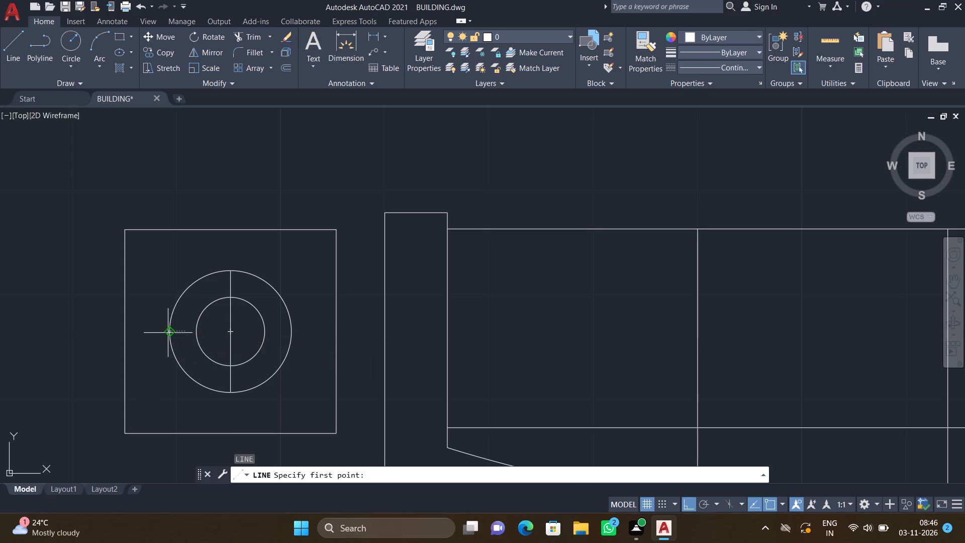
scroll(282, 337, "up", 2)
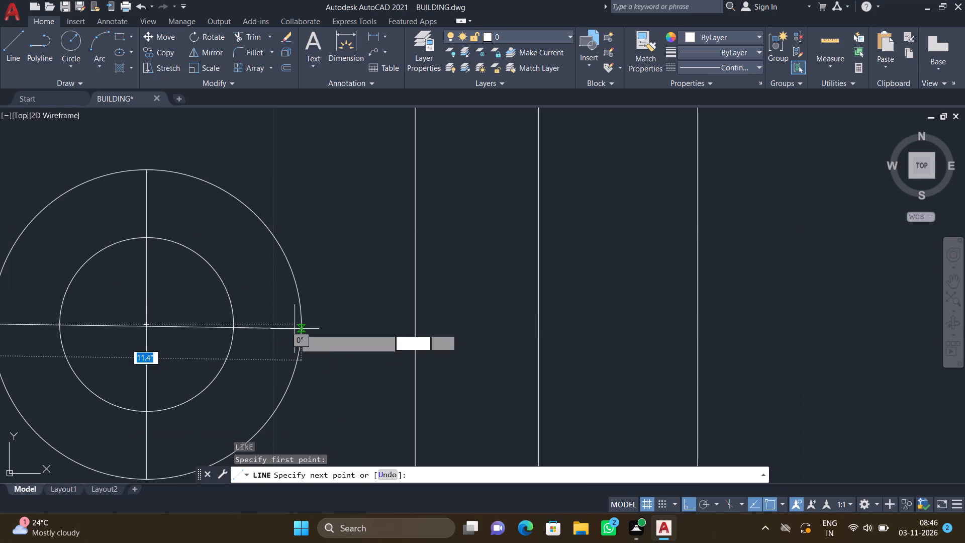
left_click(301, 325)
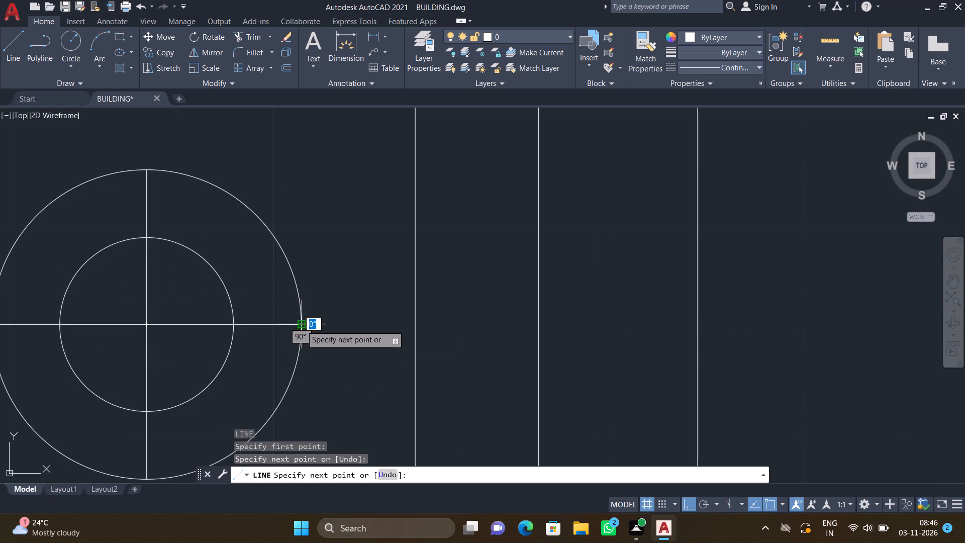
key("Return")
Trim the cross lines inside the west table's inner circle, leaving four short ticks between the two circles.
scroll(246, 360, "down", 4)
scroll(238, 356, "up", 1)
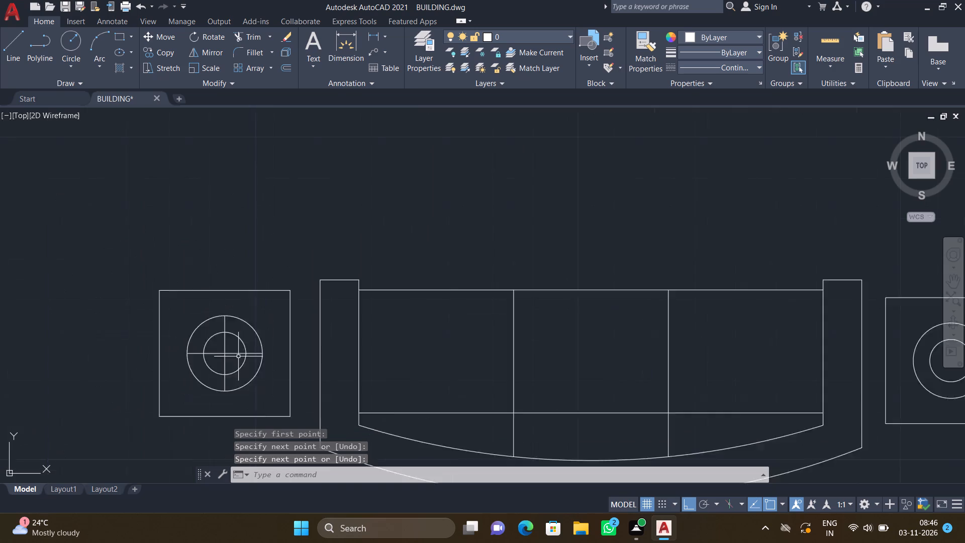
scroll(238, 356, "up", 2)
key("t")
key("r")
key("Return")
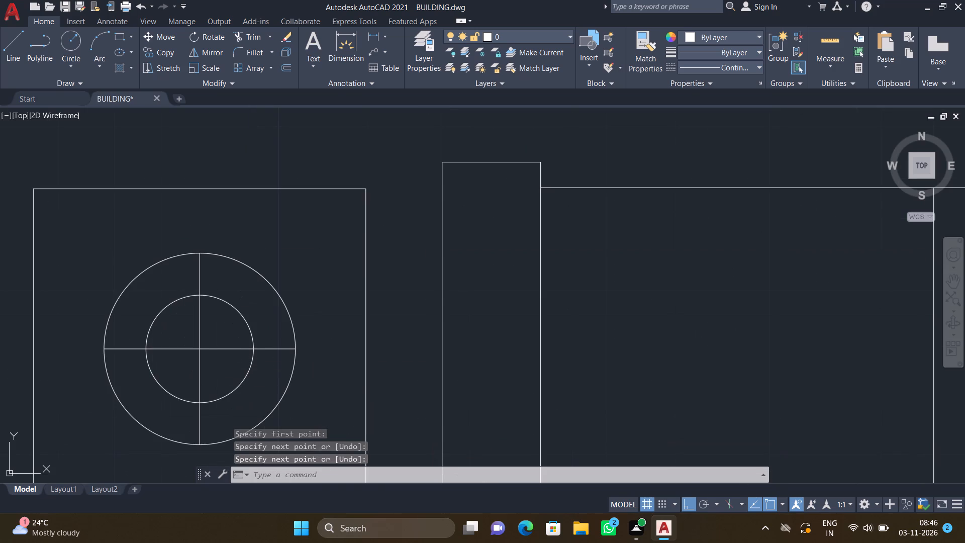
left_click(180, 348)
double_click(200, 331)
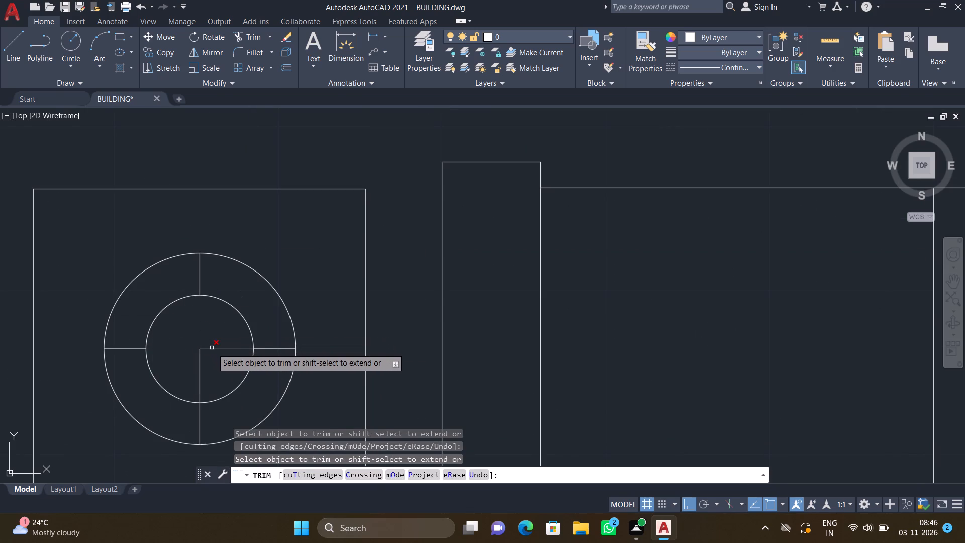
left_click(213, 349)
double_click(201, 358)
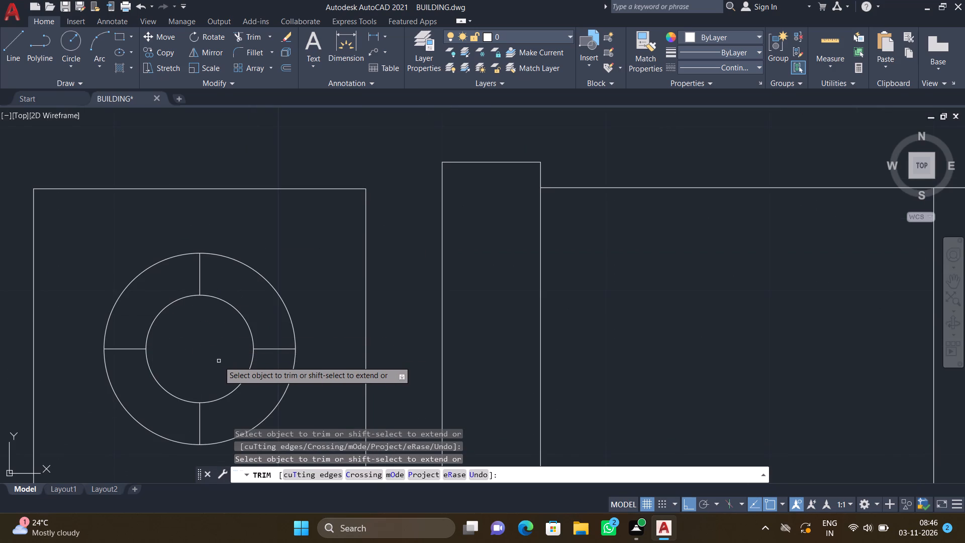
key("Return")
Draw a vertical and a horizontal diameter line across the outer circle of the east side table.
scroll(296, 411, "down", 5)
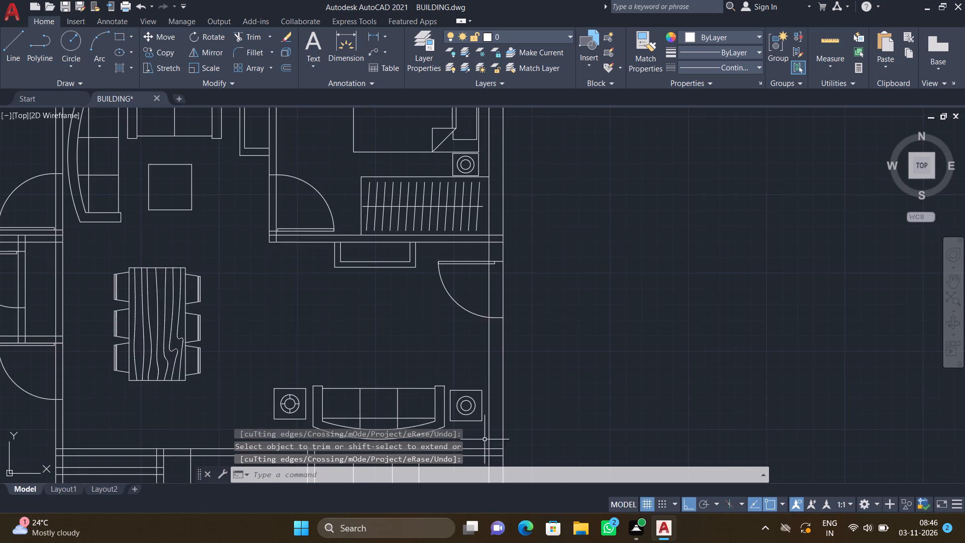
scroll(484, 437, "up", 3)
key("l")
key("Return")
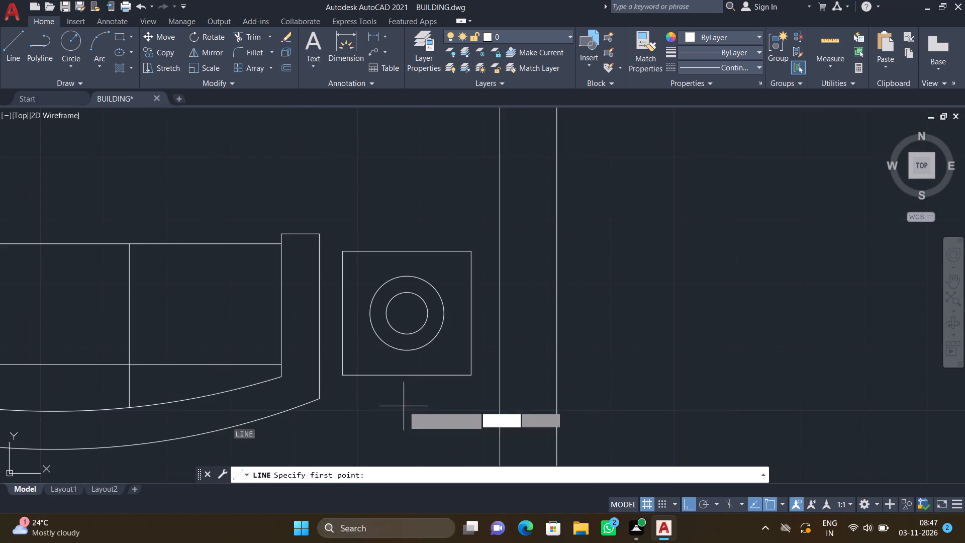
scroll(402, 280, "up", 2)
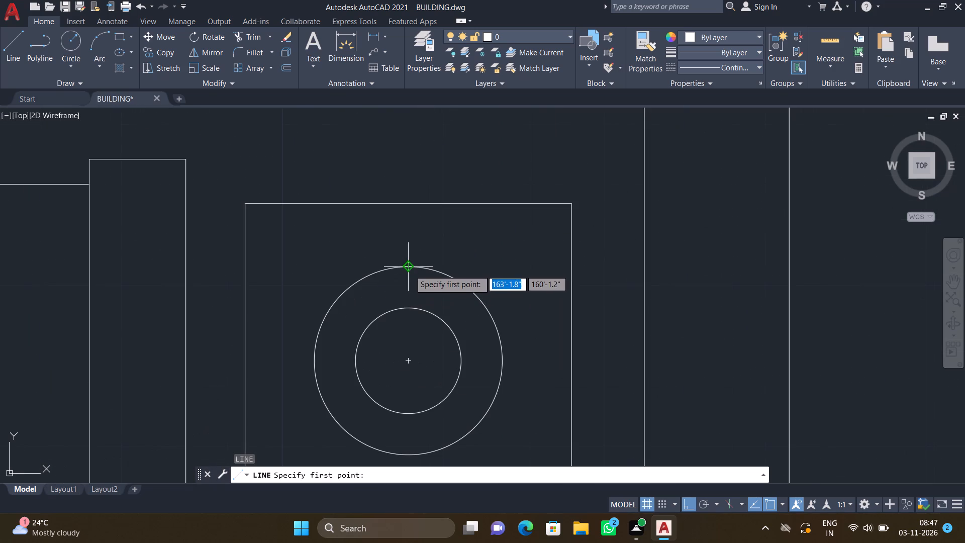
left_click(408, 270)
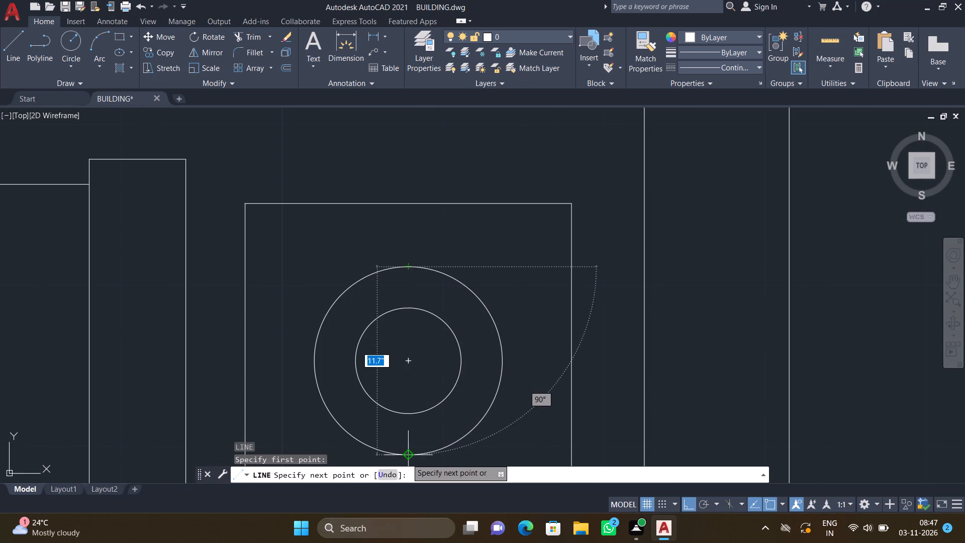
left_click(407, 459)
key("Return")
key("l")
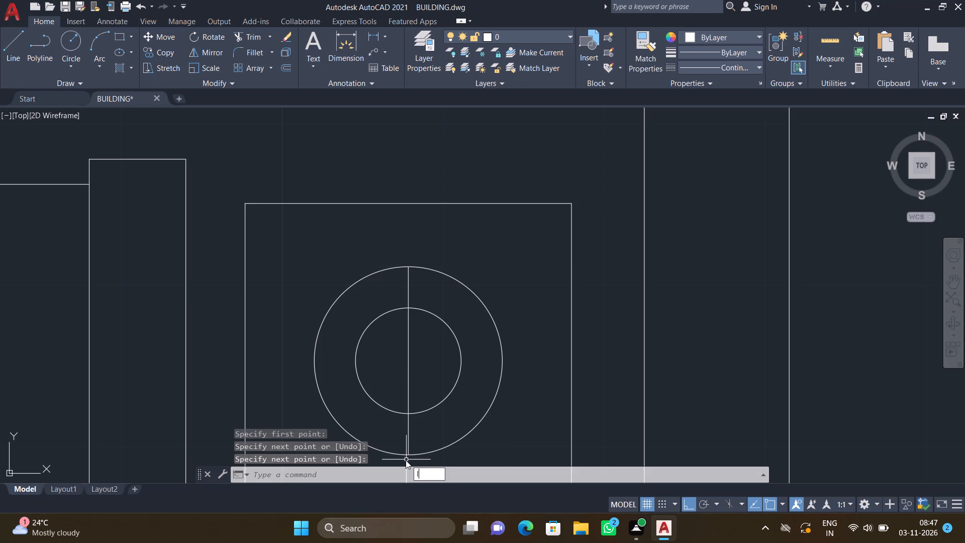
key("Return")
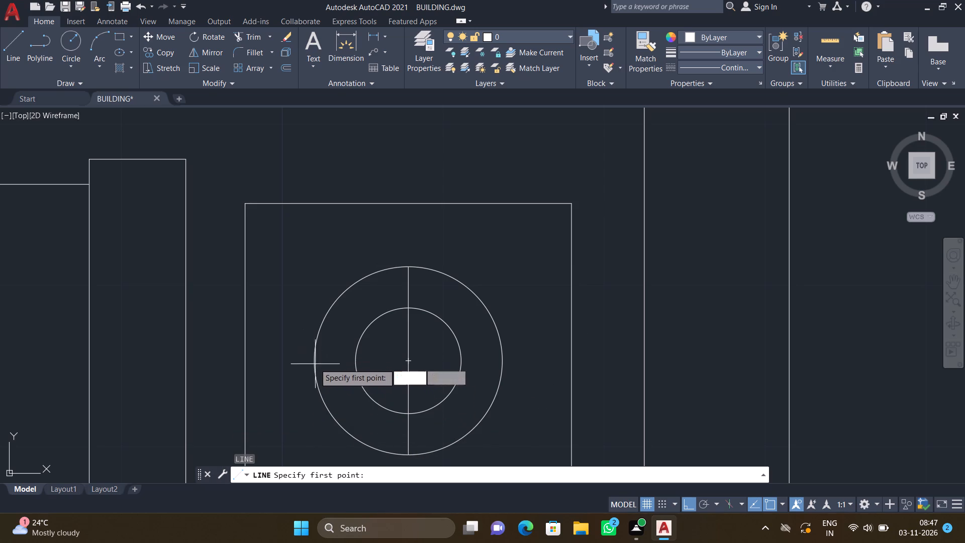
left_click_drag(313, 360, 320, 363)
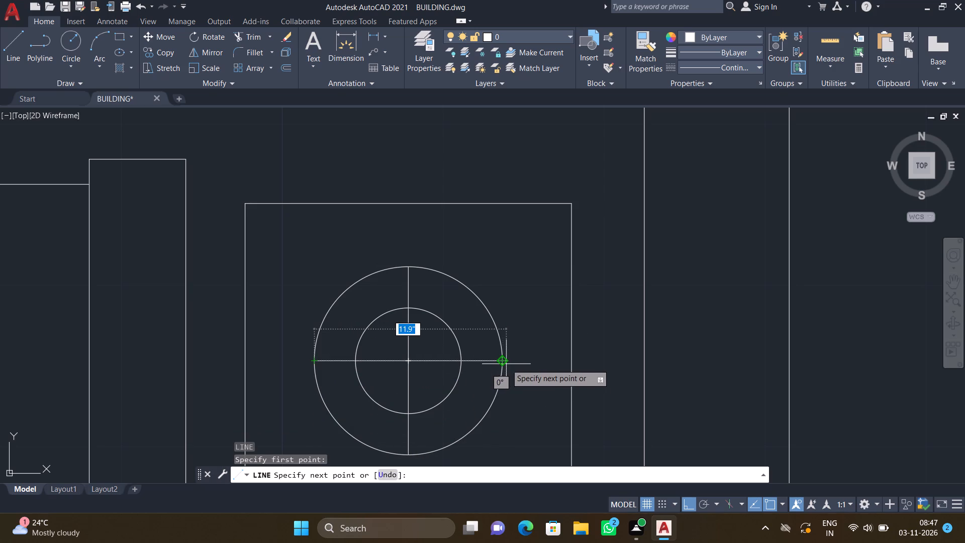
double_click(501, 361)
key("Return")
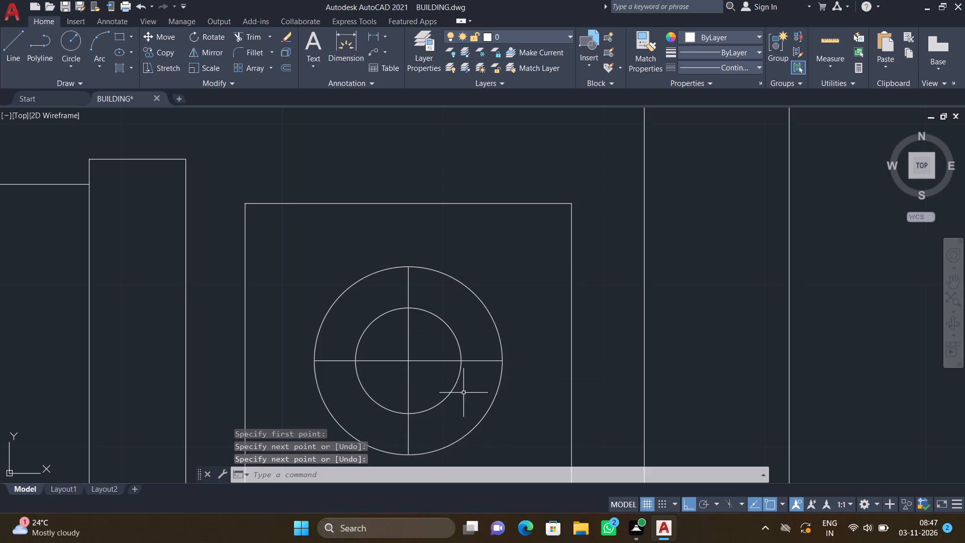
Trim the cross lines inside the east table's inner circle, leaving four short ticks between the two circles.
key("t")
key("r")
key("Return")
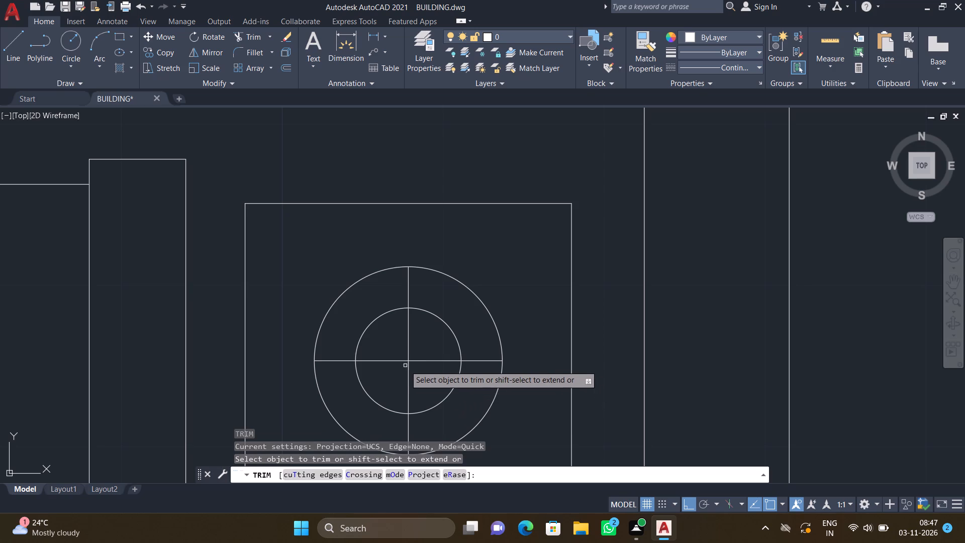
left_click(394, 360)
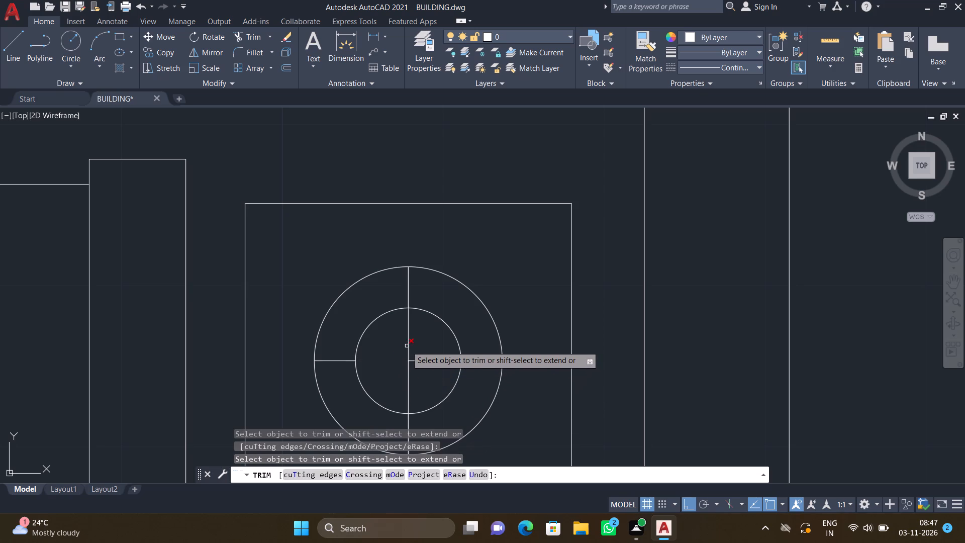
left_click(407, 346)
left_click(417, 359)
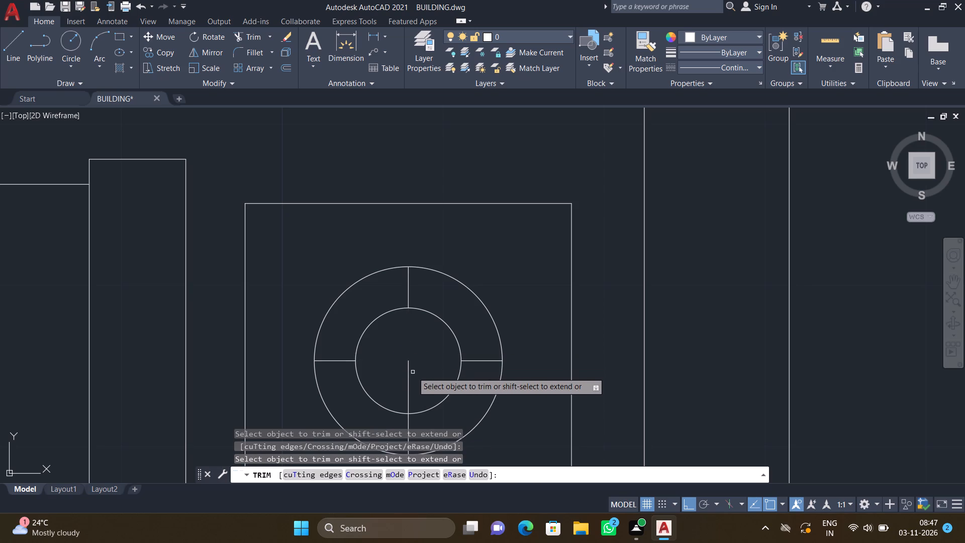
left_click(407, 369)
key("Return")
scroll(411, 357, "down", 2)
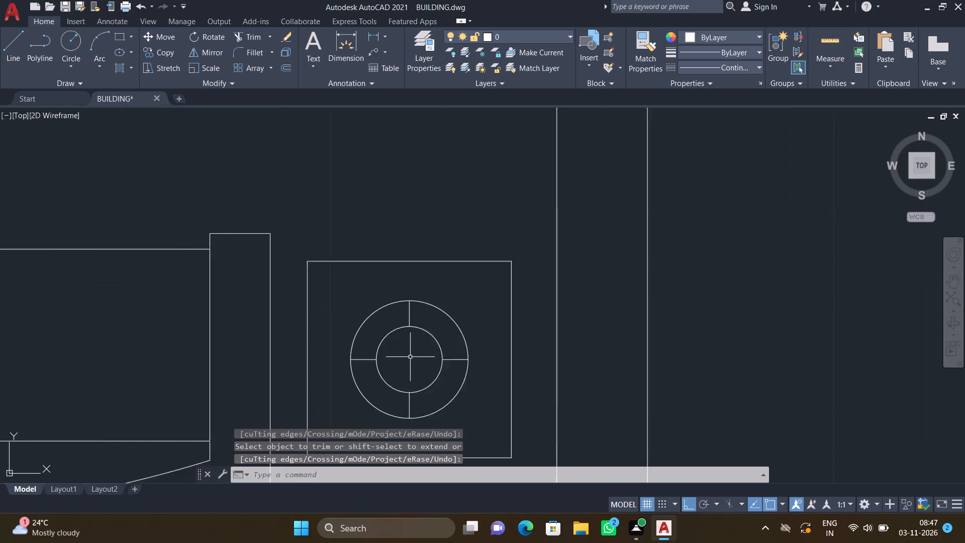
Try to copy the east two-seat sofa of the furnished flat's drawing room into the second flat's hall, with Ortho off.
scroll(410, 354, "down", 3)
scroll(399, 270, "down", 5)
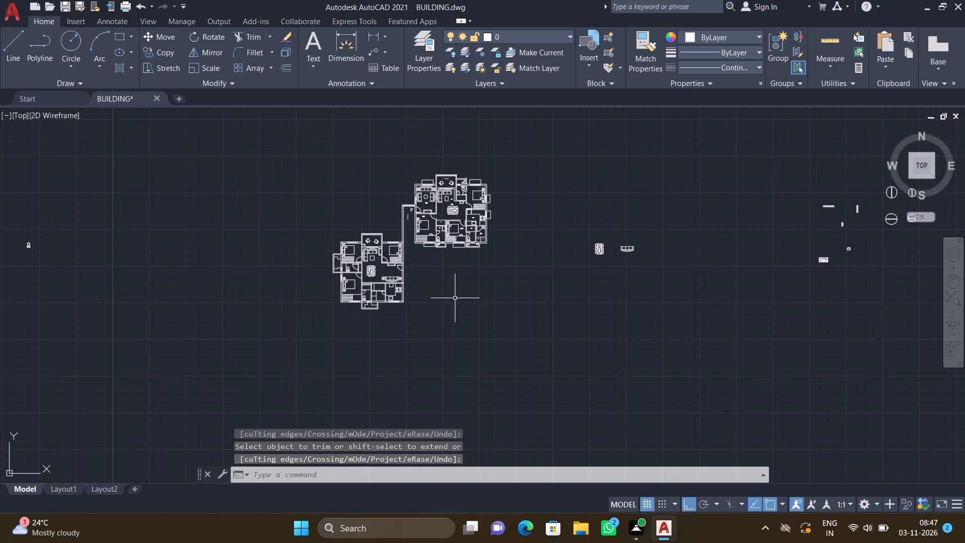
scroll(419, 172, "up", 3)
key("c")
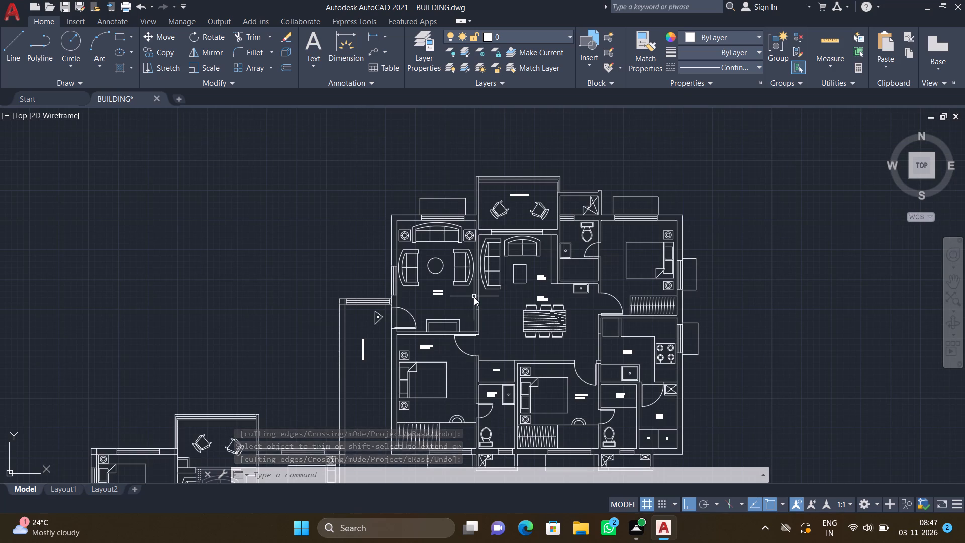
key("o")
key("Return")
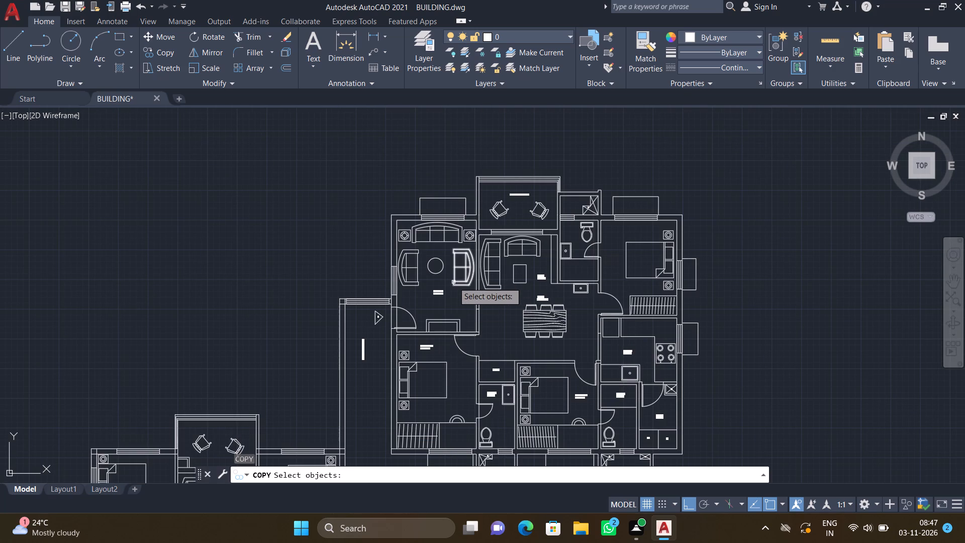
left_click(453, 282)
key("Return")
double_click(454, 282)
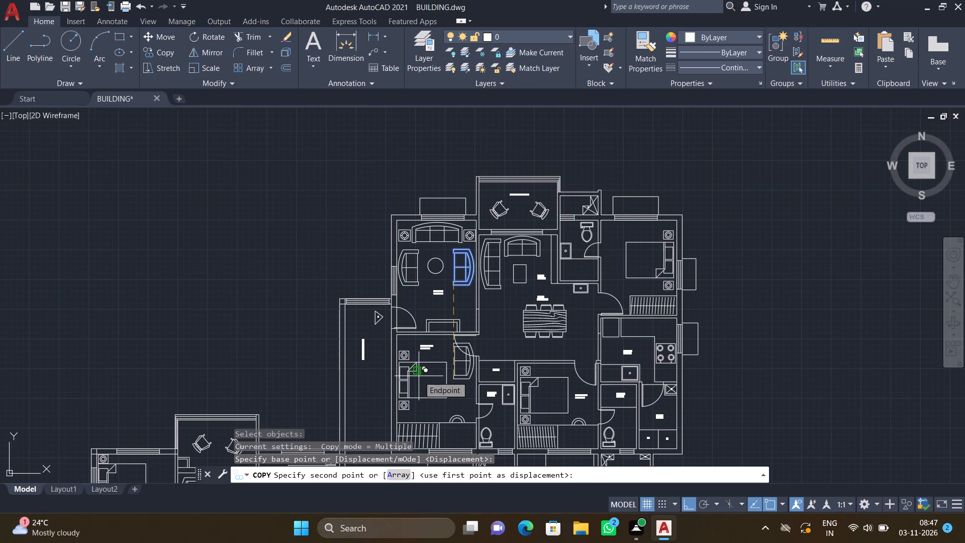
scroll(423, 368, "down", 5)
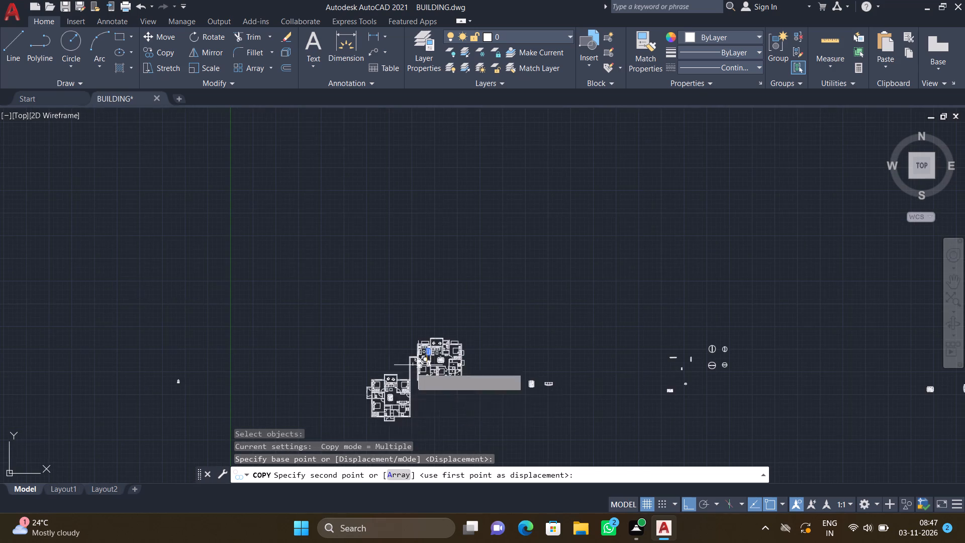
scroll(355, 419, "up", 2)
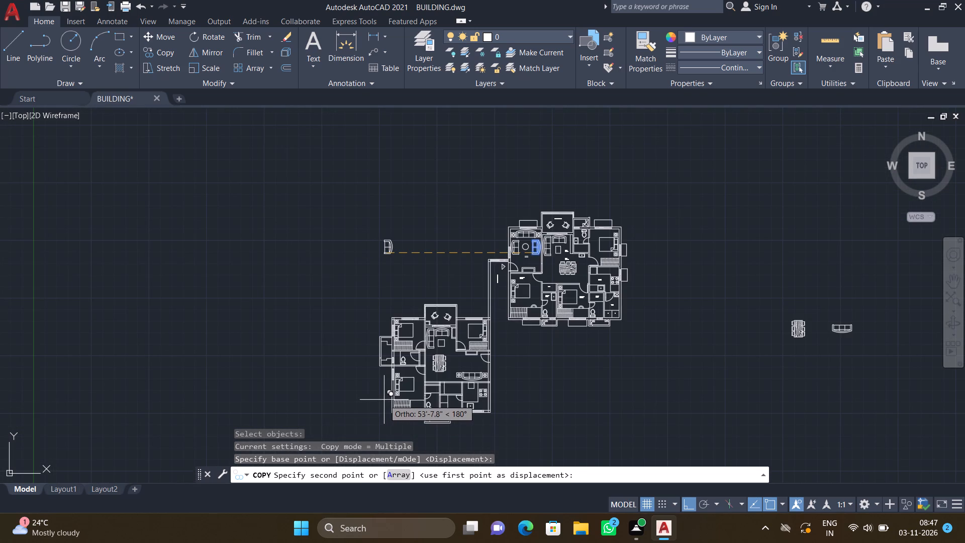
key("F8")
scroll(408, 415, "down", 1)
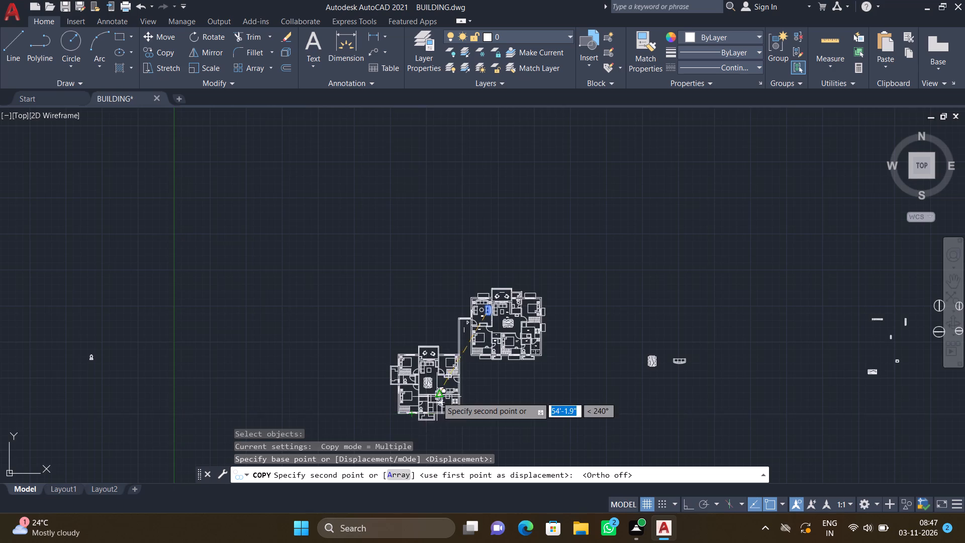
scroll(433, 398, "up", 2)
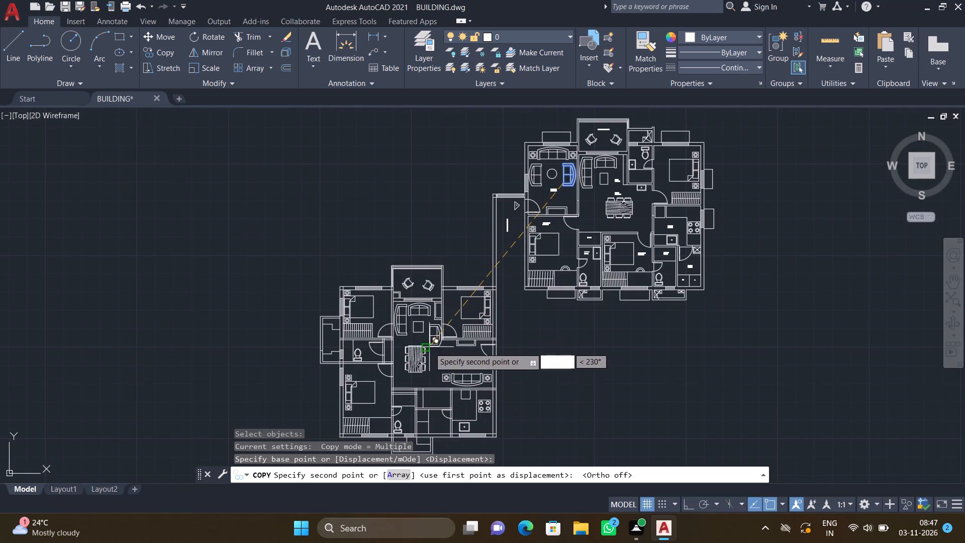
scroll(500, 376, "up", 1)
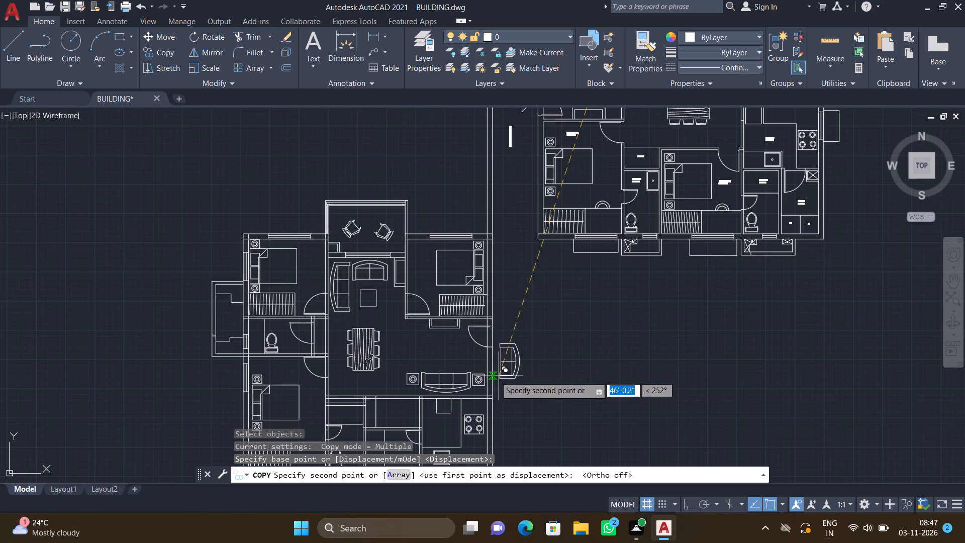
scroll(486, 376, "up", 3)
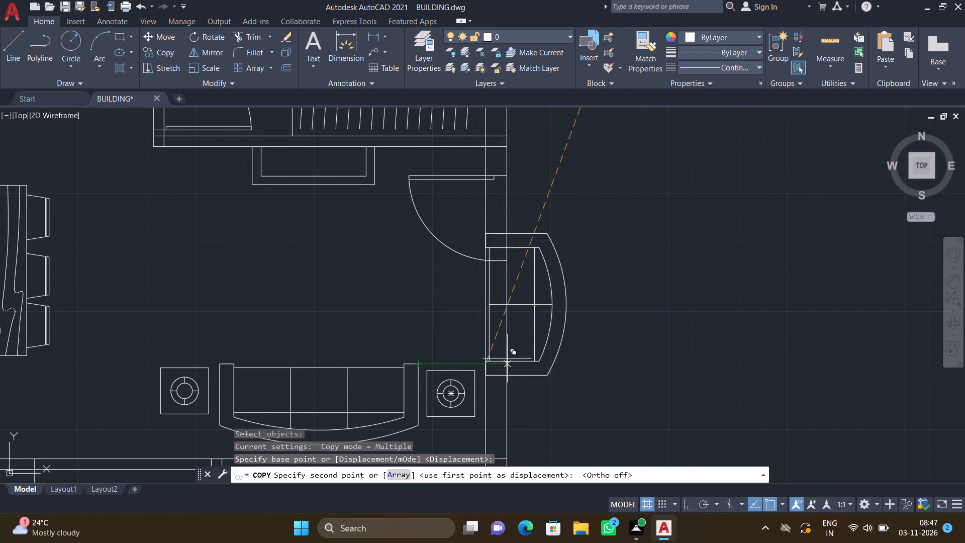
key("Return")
Move the three-seat hall sofa of the second flat about 3.2" south, closer to the kitchen wall.
scroll(519, 359, "down", 3)
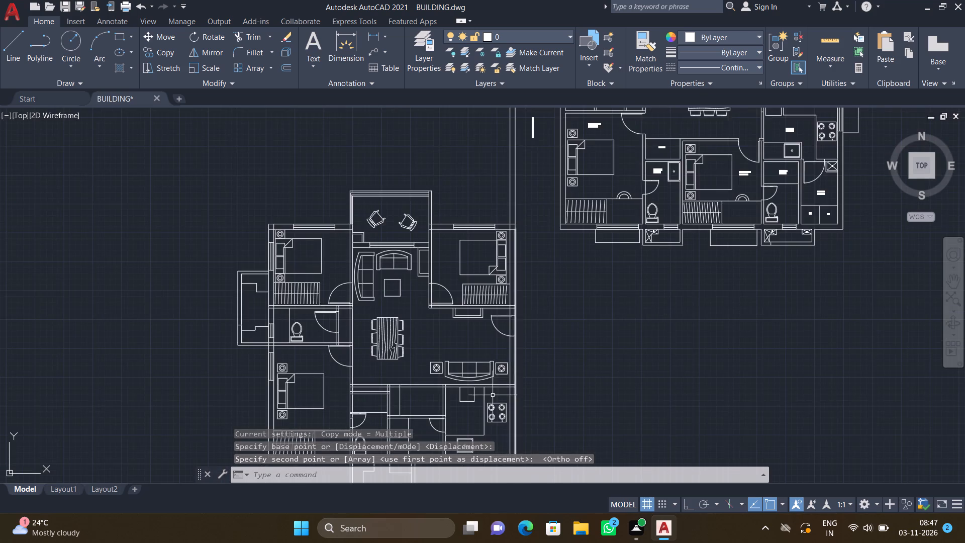
scroll(492, 396, "up", 3)
key("m")
key("Return")
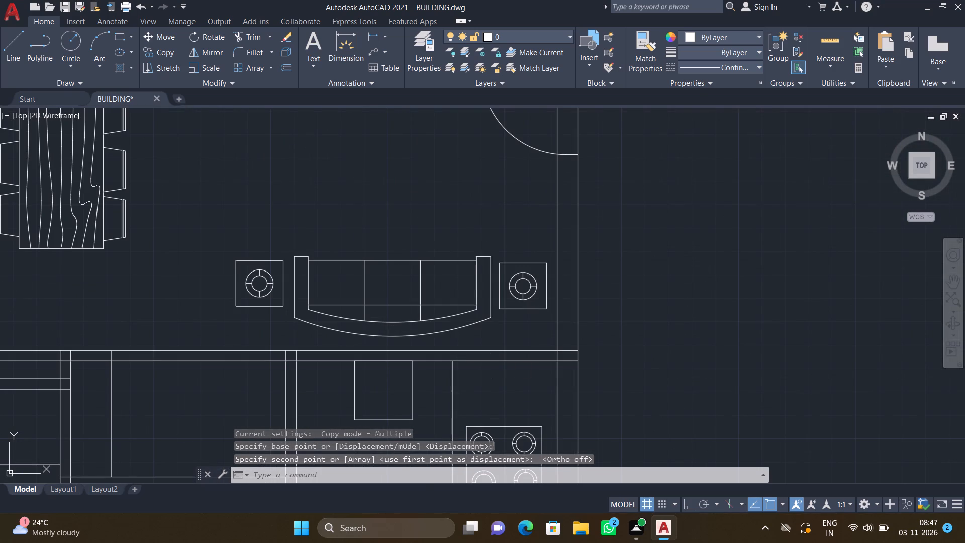
left_click(462, 327)
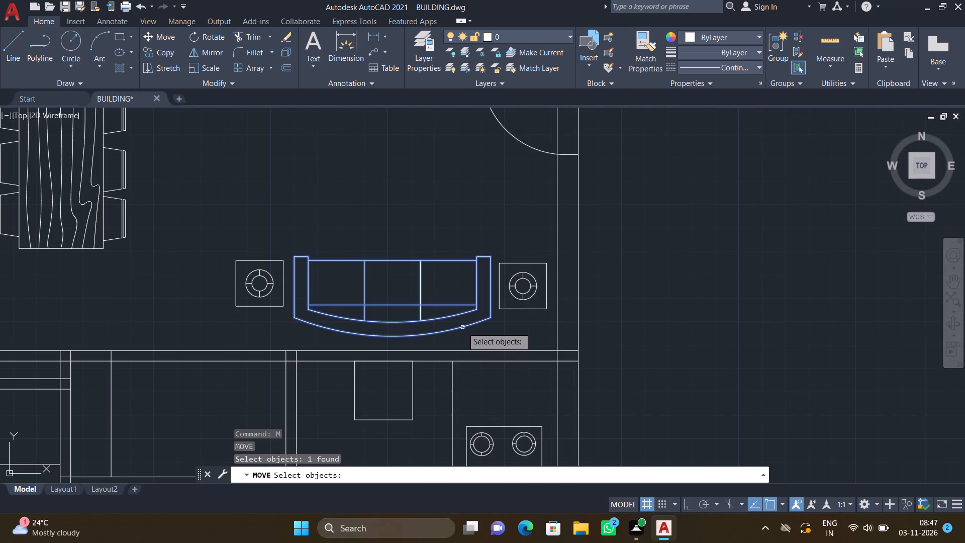
key("Return")
left_click(396, 338)
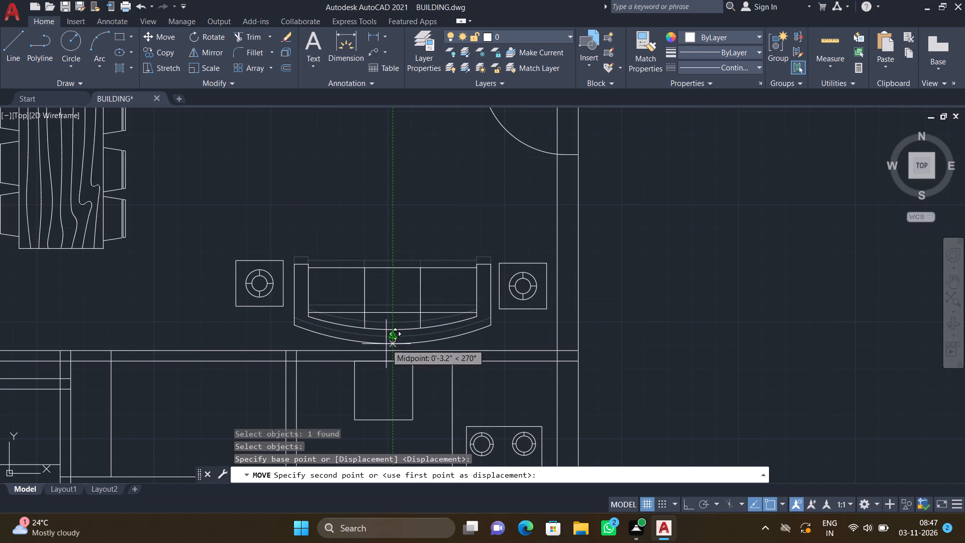
left_click(386, 344)
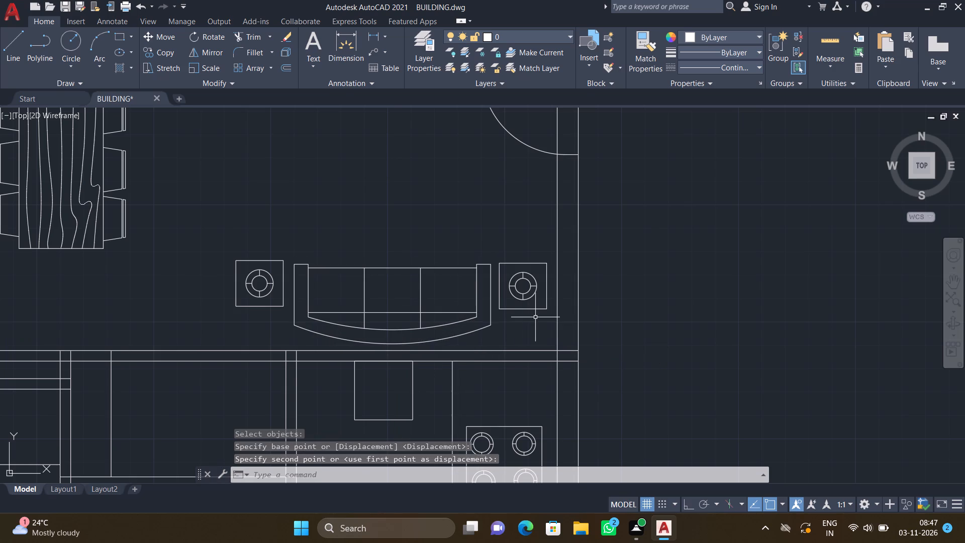
Move the east side table with its circles and ticks slightly south, alongside the shifted hall sofa.
key("m")
key("Return")
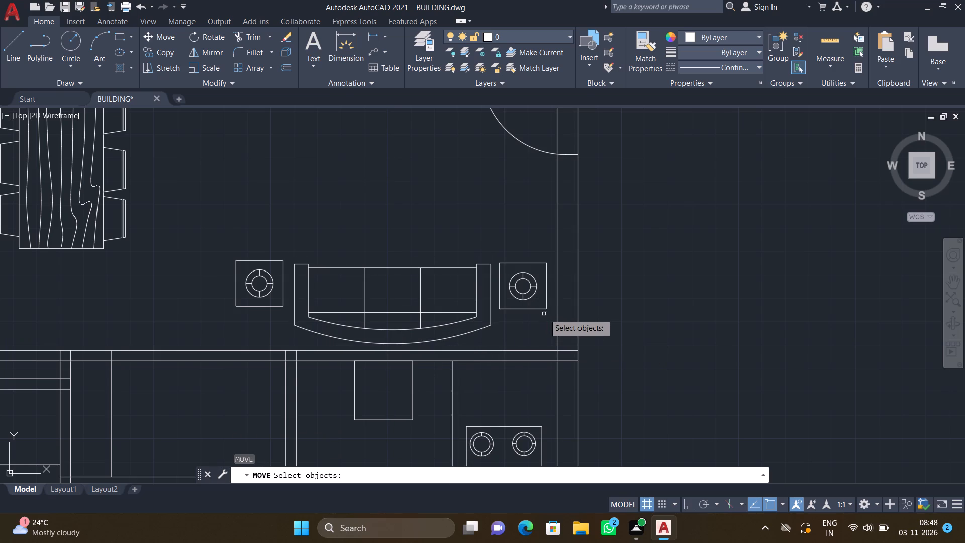
left_click(544, 314)
left_click(503, 258)
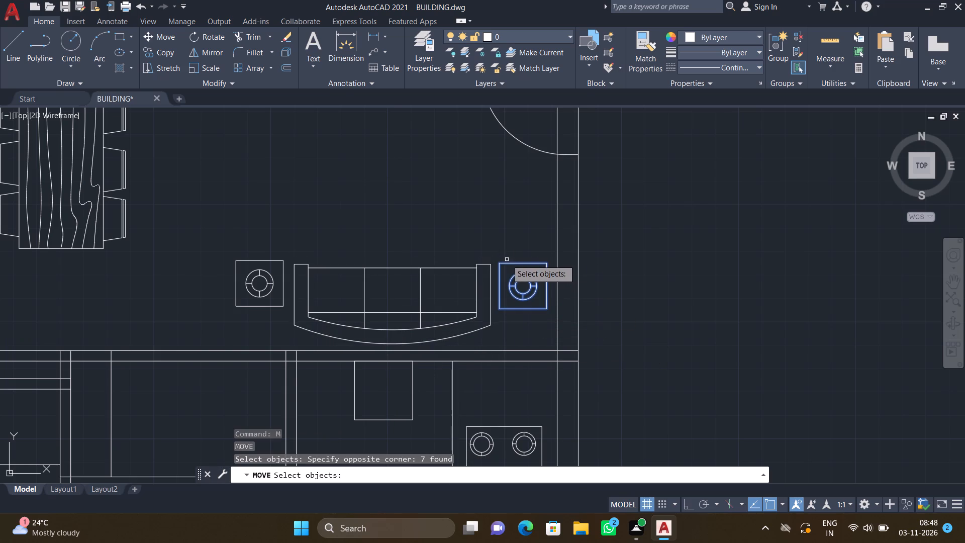
key("Return")
scroll(523, 313, "up", 1)
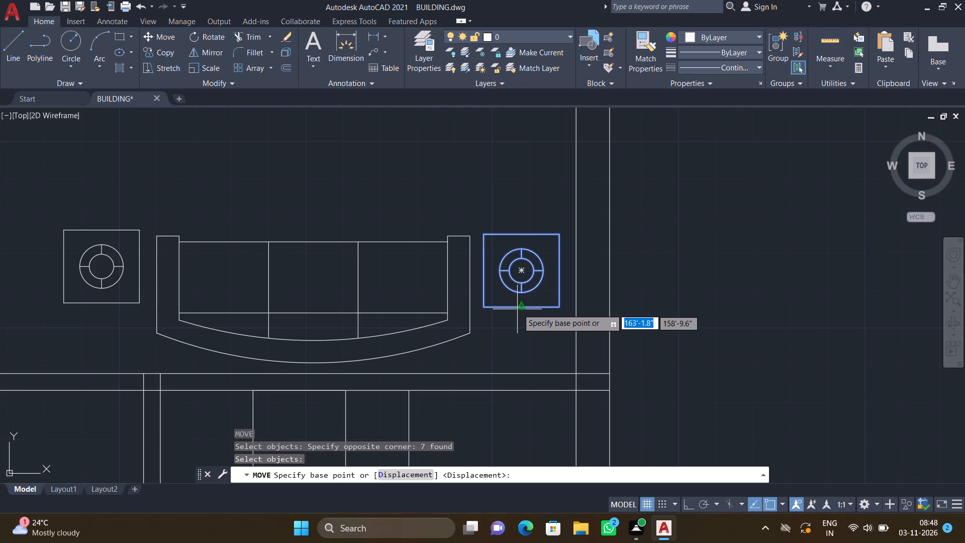
left_click(518, 309)
left_click(520, 322)
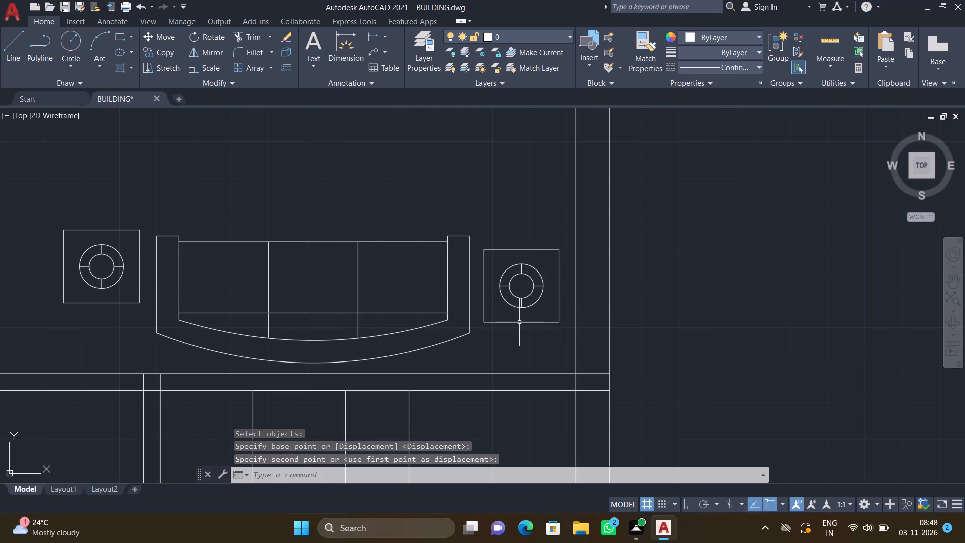
Move the west side table with its circles and ticks about 5.3" south, level with the east table.
key("m")
key("Return")
left_click(147, 312)
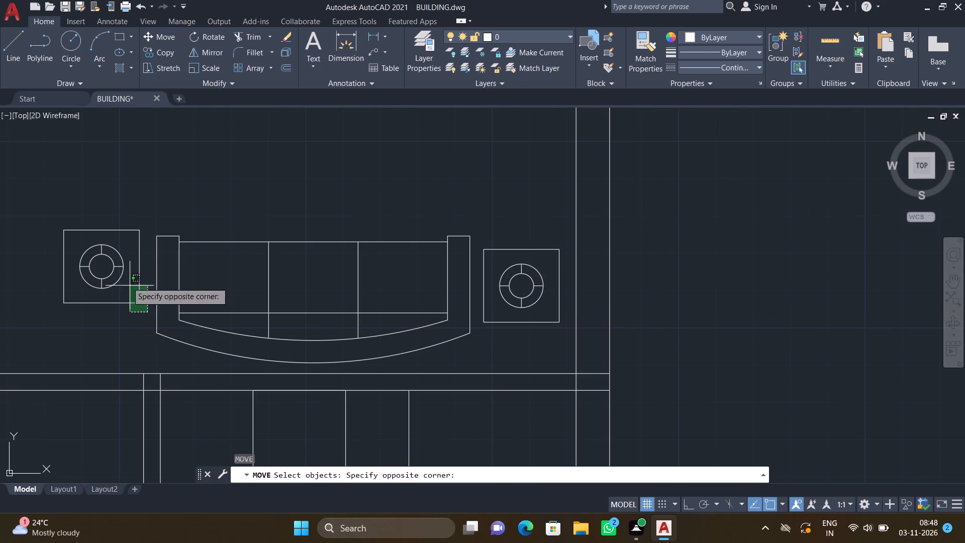
left_click(50, 203)
key("Return")
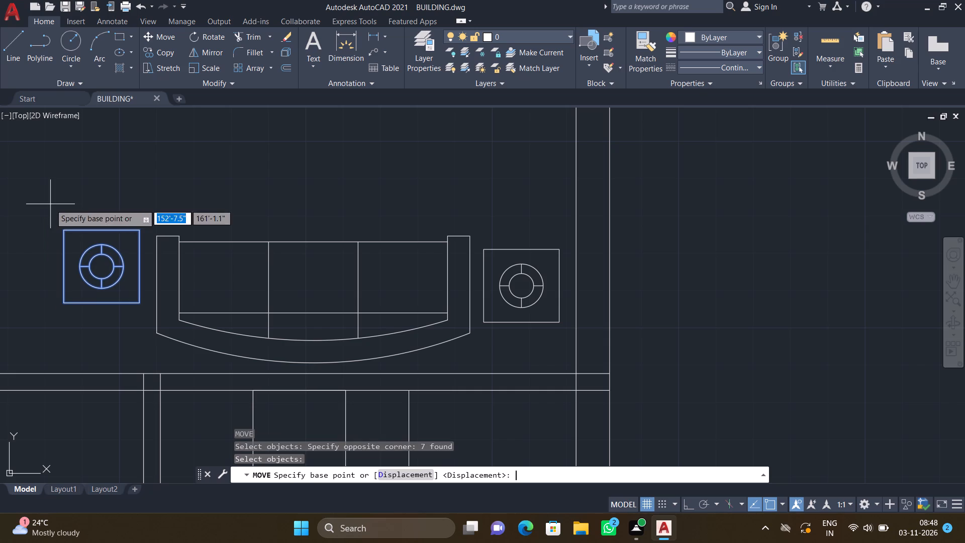
left_click(99, 303)
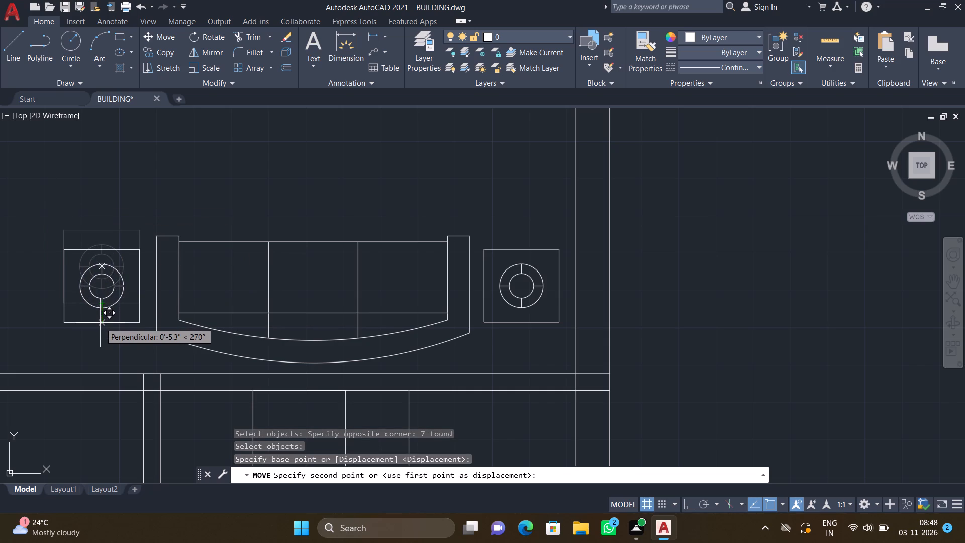
left_click(100, 323)
Copy the east two-seat sofa from the furnished flat's drawing room into the second flat's hall, just north of the three-seat sofa, near the entrance door.
scroll(254, 301, "down", 3)
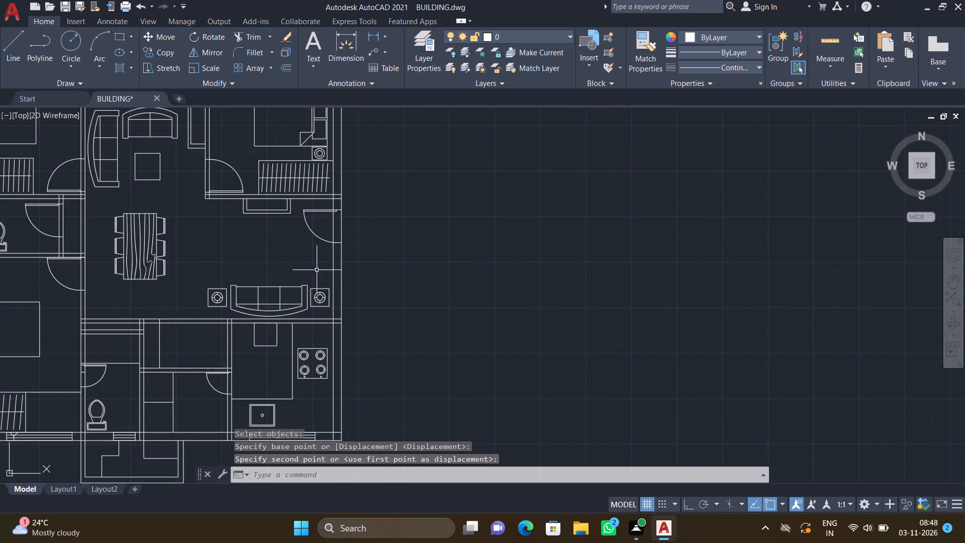
scroll(381, 252, "down", 5)
scroll(392, 183, "up", 4)
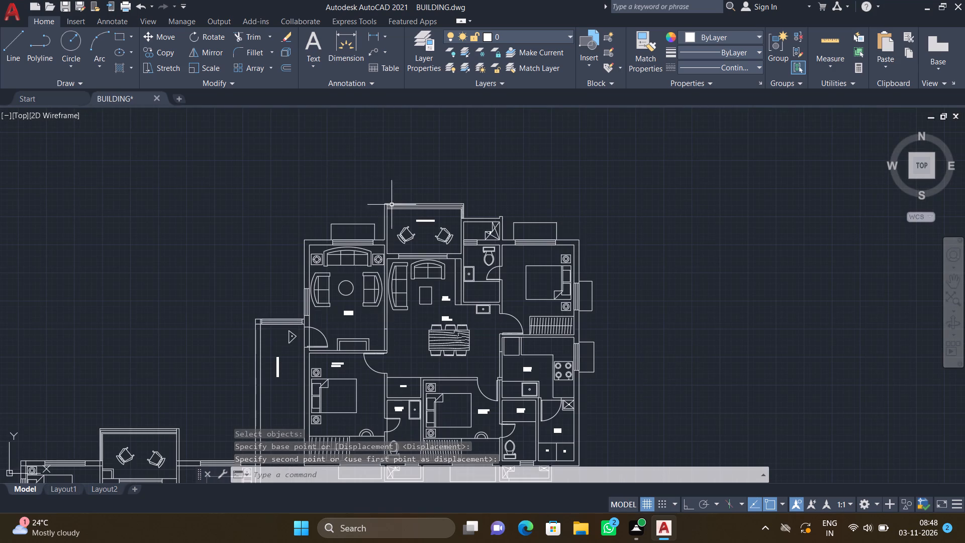
scroll(371, 306, "up", 2)
type("co")
key("Return")
left_click(380, 309)
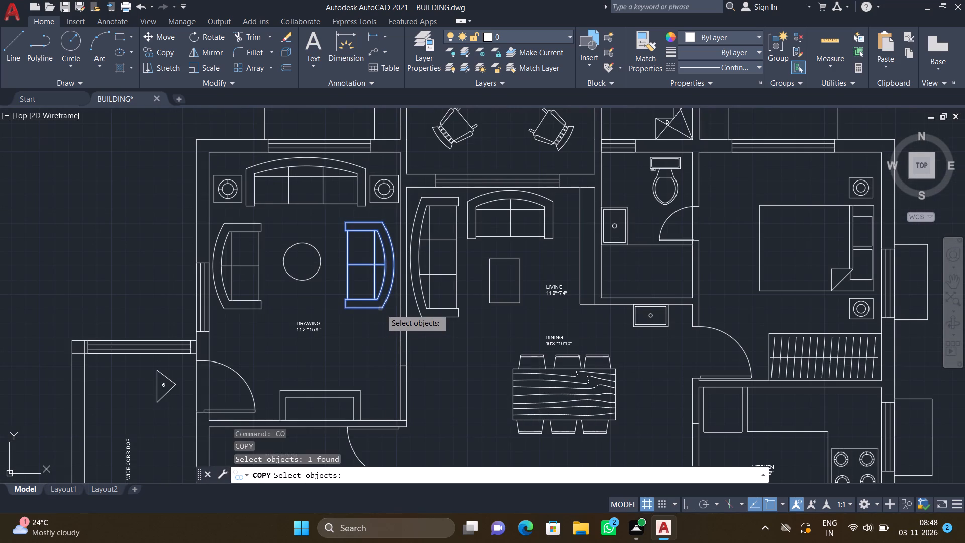
key("Return")
left_click_drag(394, 265, 395, 269)
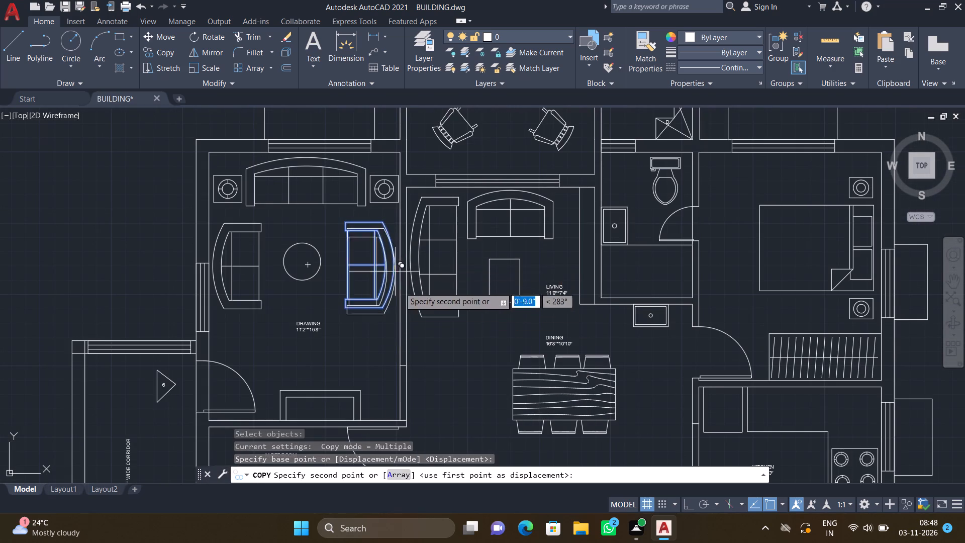
scroll(415, 320, "down", 10)
scroll(398, 348, "up", 4)
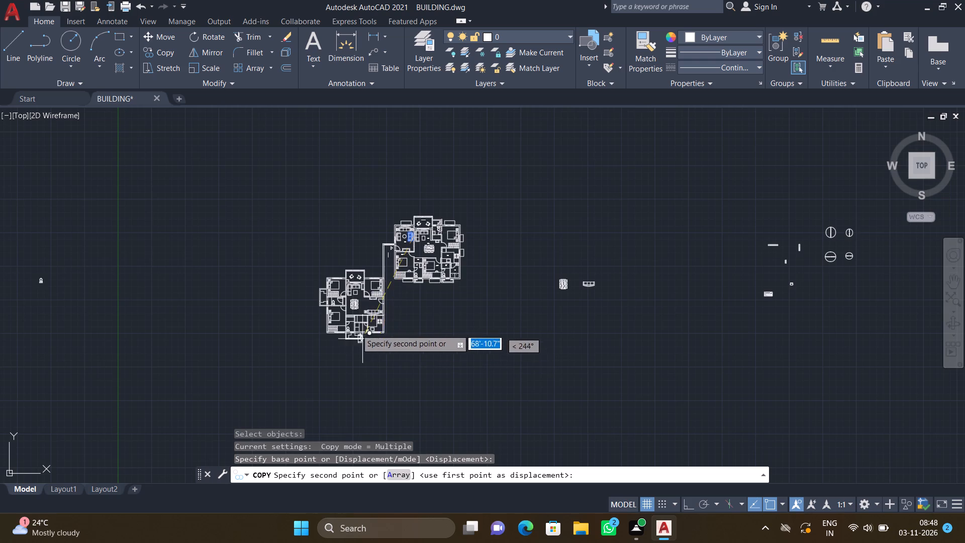
scroll(349, 311, "up", 3)
scroll(468, 293, "up", 3)
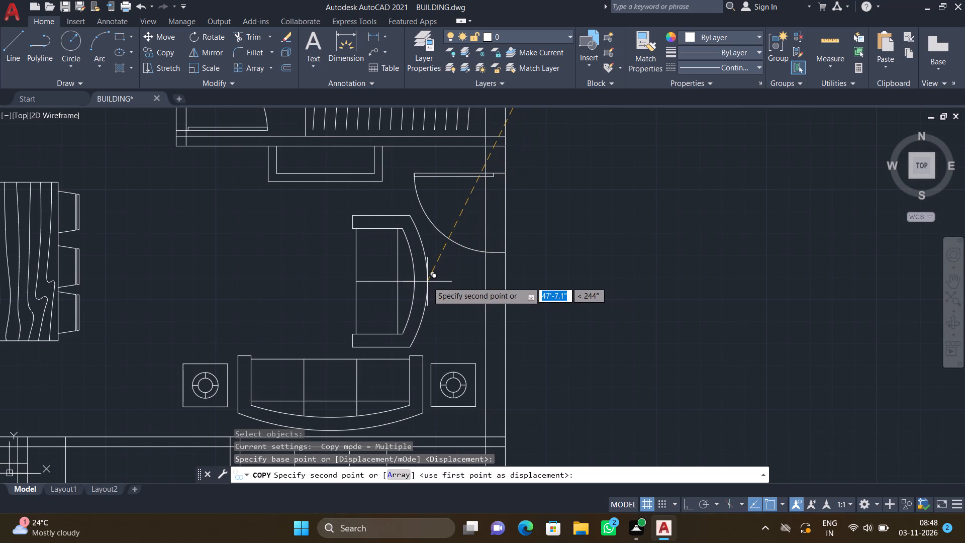
left_click(430, 281)
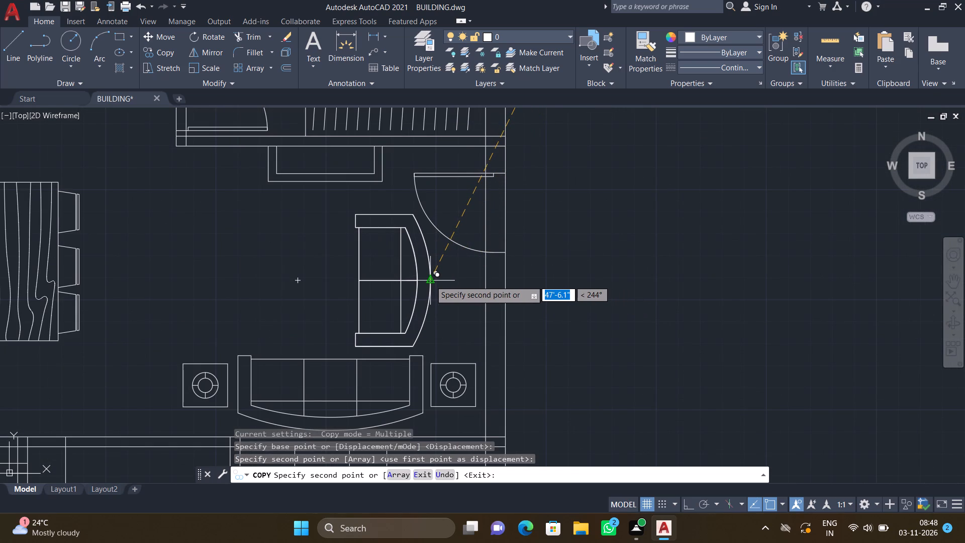
key("Return")
Move the hall's three-seat sofa together with both side tables about 2'-10" west, nearly straight.
scroll(396, 278, "down", 4)
scroll(400, 302, "up", 4)
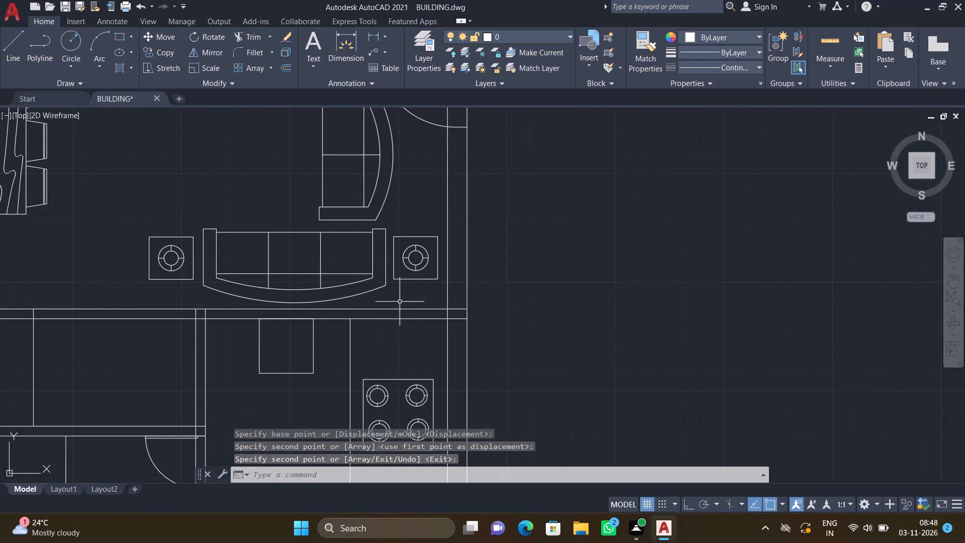
key("m")
key("Return")
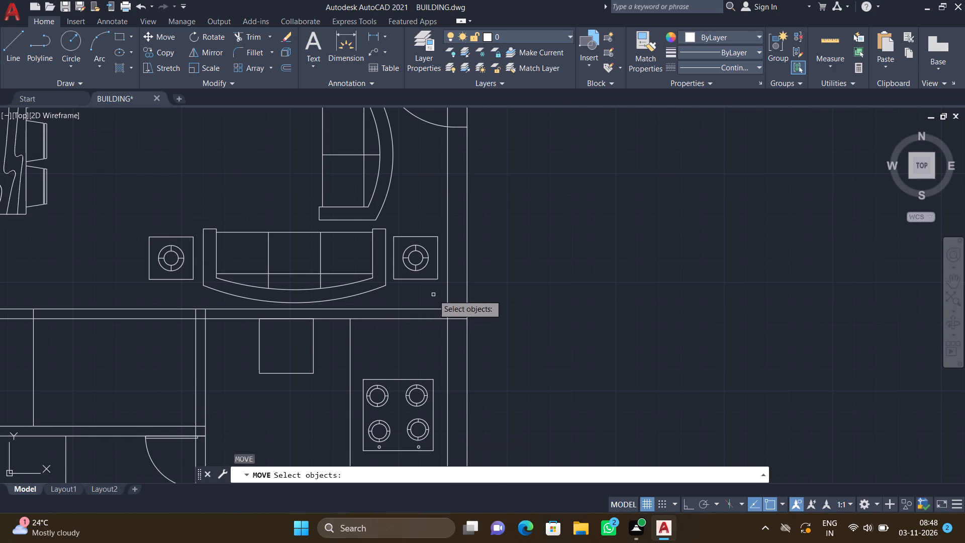
left_click(436, 293)
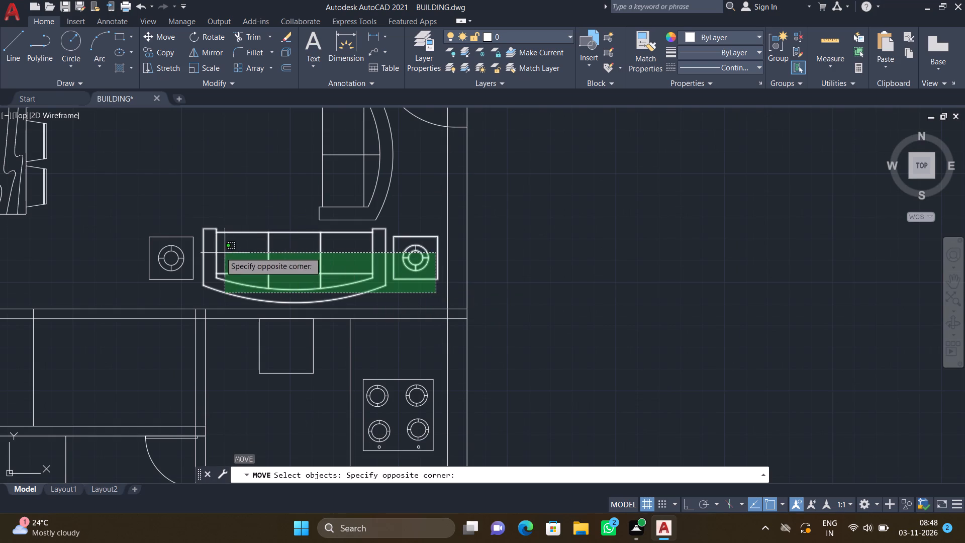
left_click(143, 233)
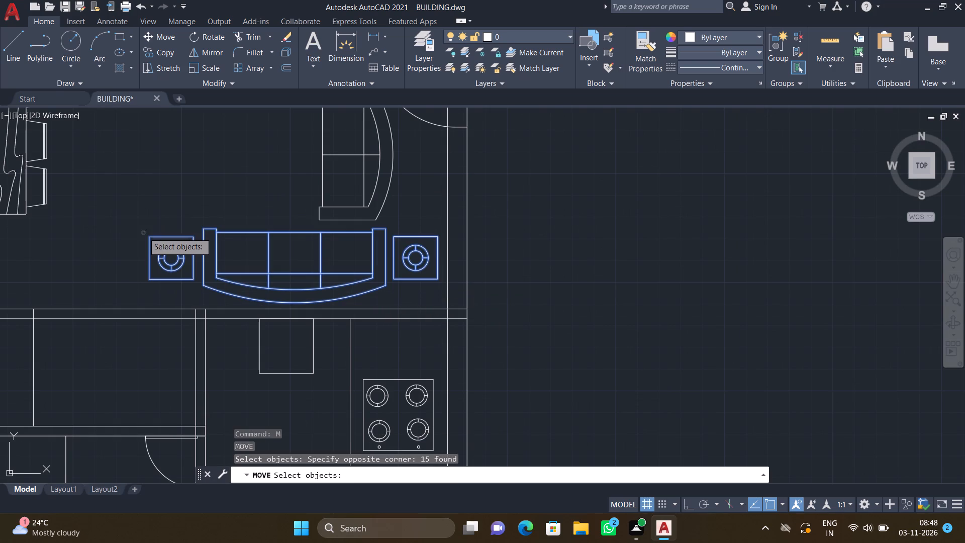
key("Return")
left_click(295, 303)
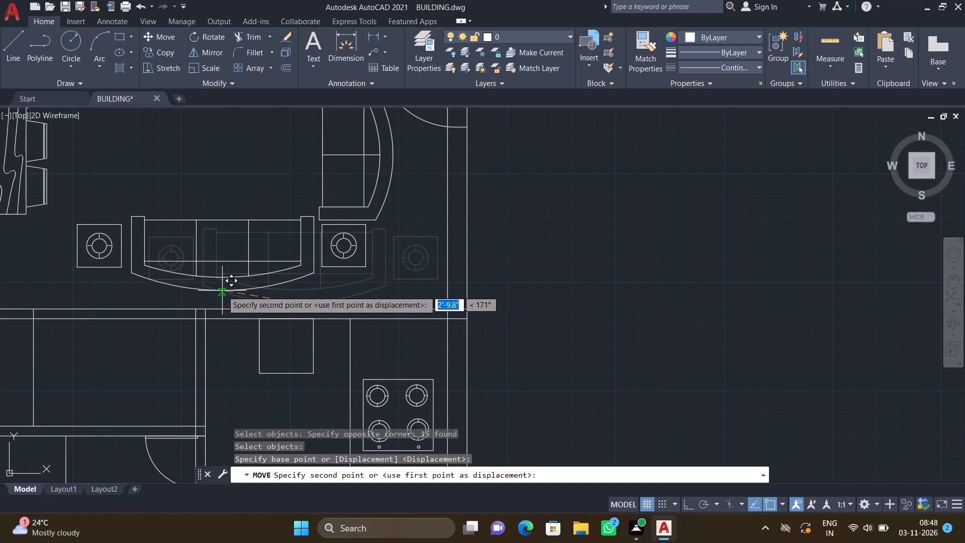
left_click(222, 295)
Copy the west two-seat sofa from the furnished flat's drawing room into the second flat's hall, facing the east two-seat sofa beside the dining table.
scroll(218, 270, "down", 4)
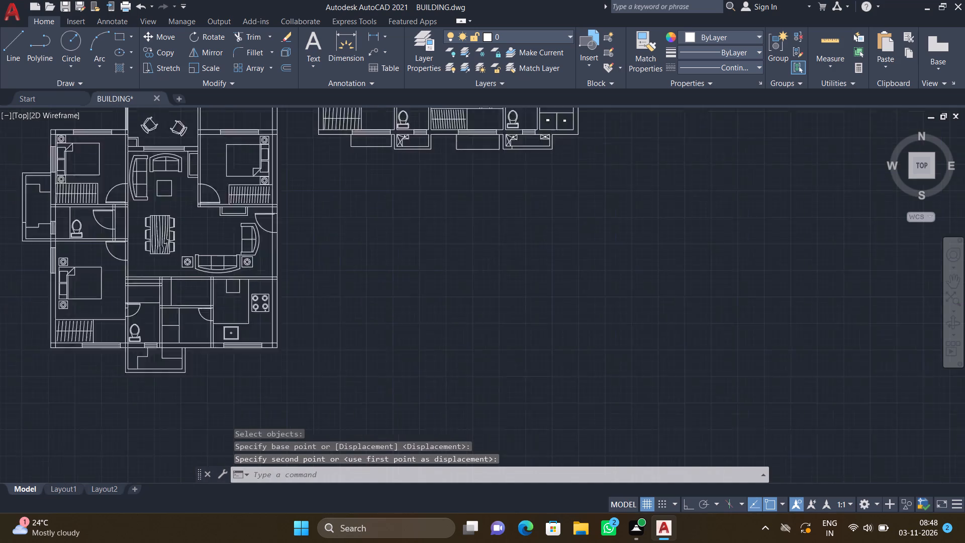
scroll(195, 214, "up", 2)
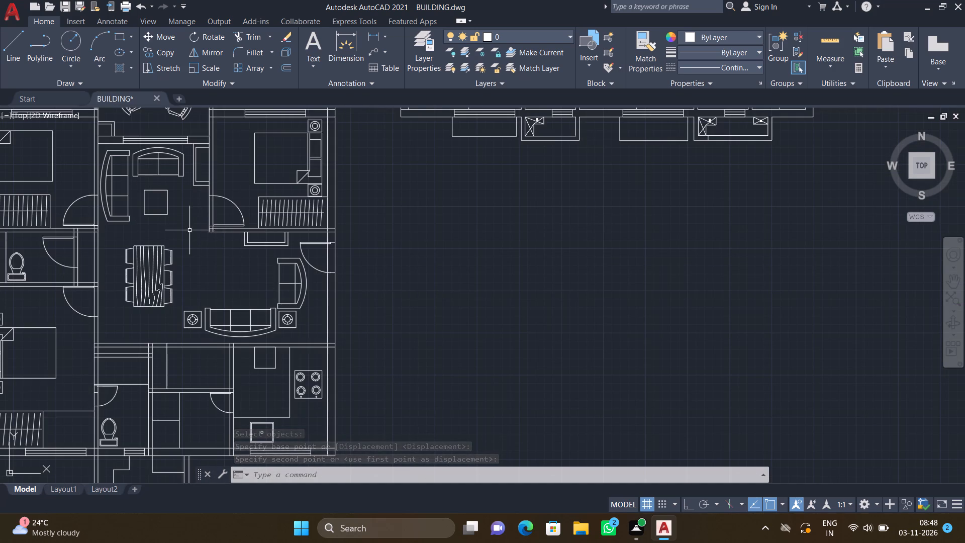
scroll(189, 230, "down", 5)
scroll(219, 195, "up", 2)
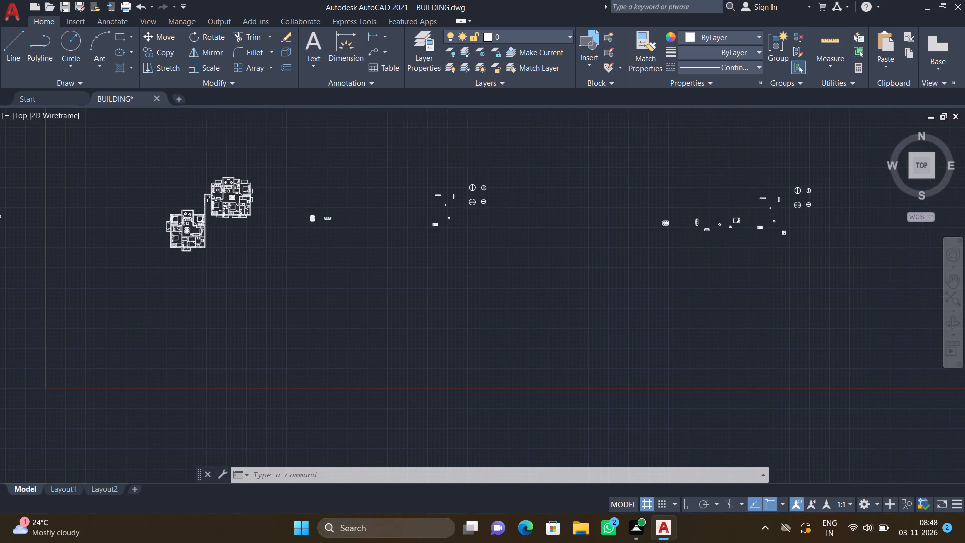
scroll(219, 197, "up", 3)
scroll(189, 135, "down", 2)
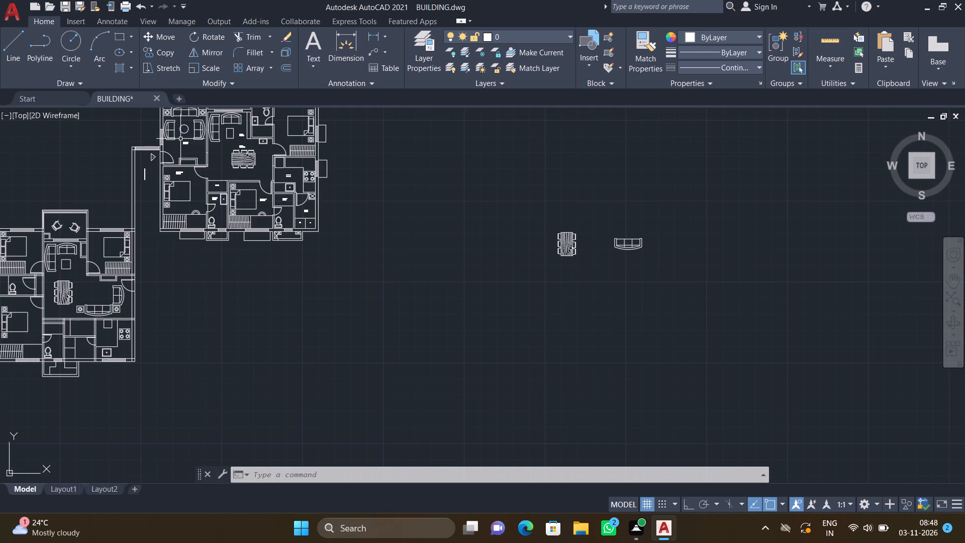
key("c")
key("o")
key("Return")
scroll(176, 137, "up", 1)
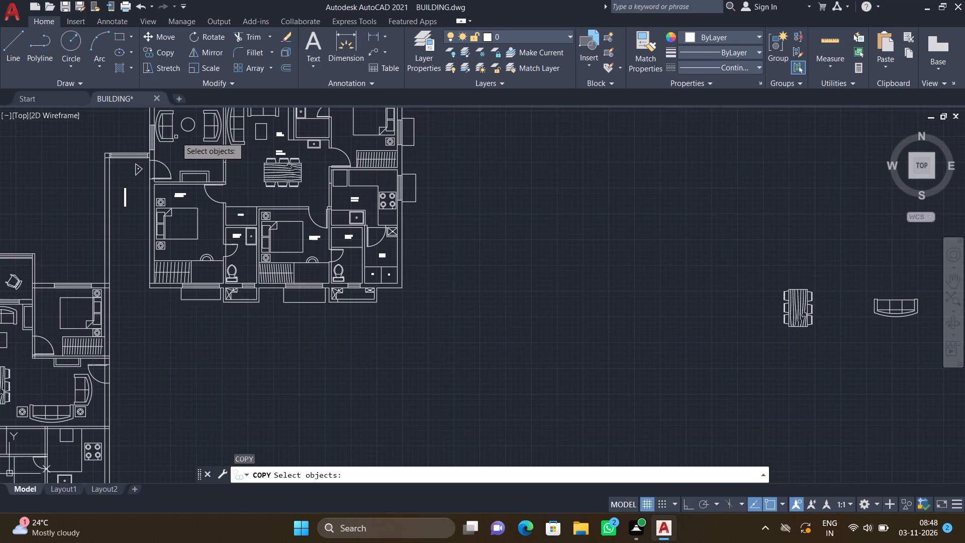
left_click(172, 132)
key("Return")
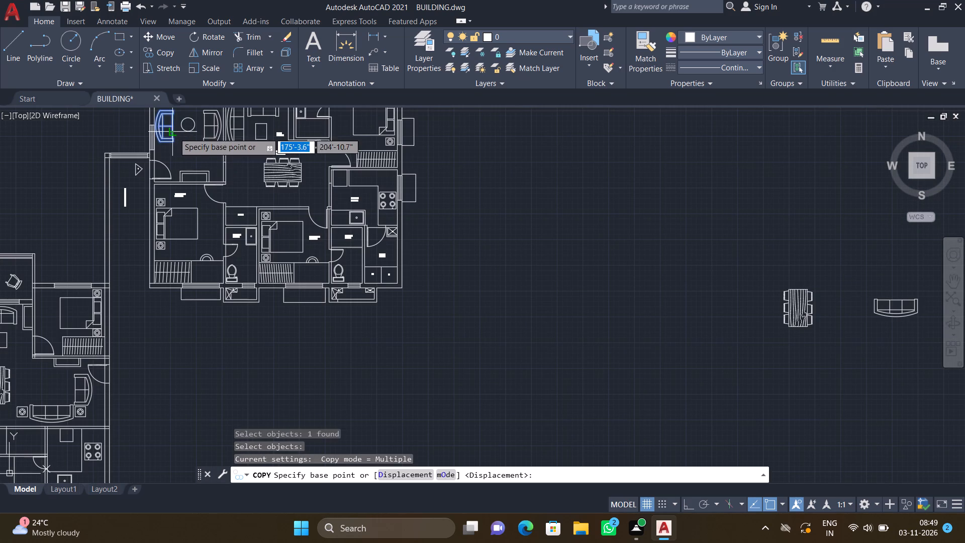
left_click(174, 125)
scroll(192, 222, "down", 4)
scroll(159, 273, "up", 2)
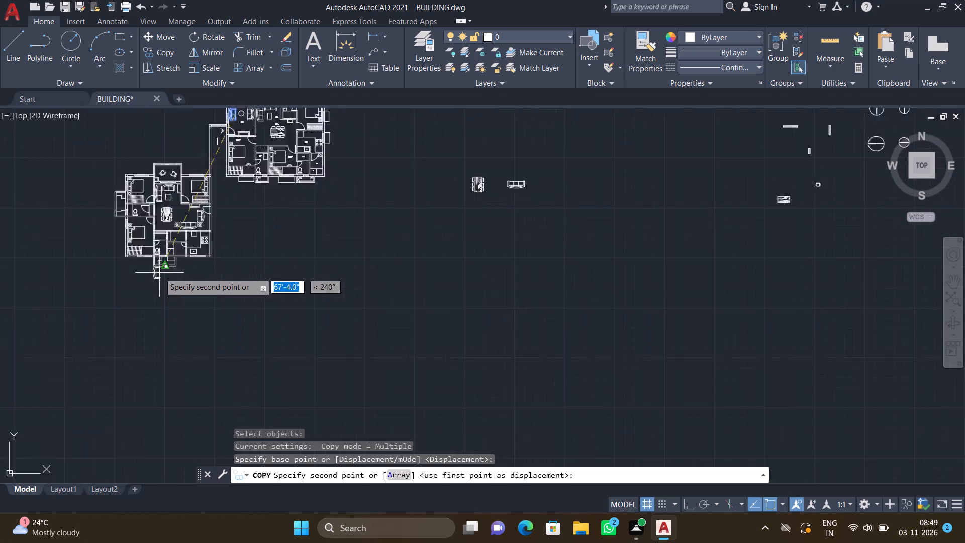
scroll(159, 273, "up", 2)
scroll(206, 122, "up", 3)
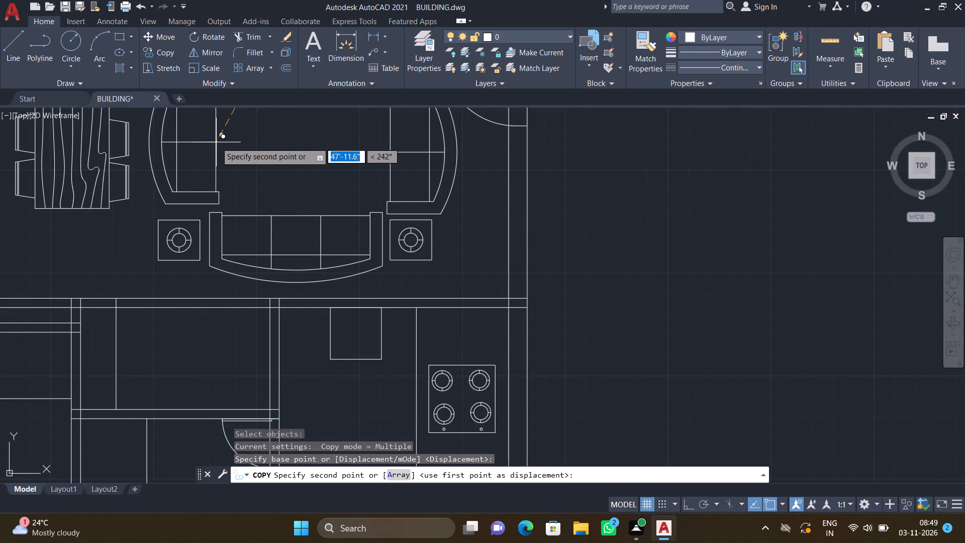
left_click(216, 142)
key("Return")
Move the hall's west two-seat sofa about 2.5" south, closer to the three-seat sofa.
scroll(211, 155, "down", 3)
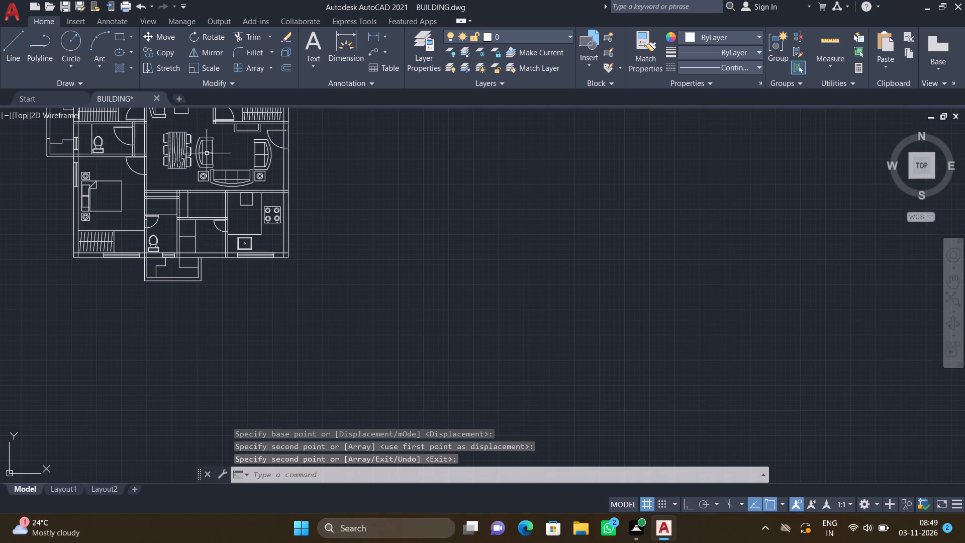
scroll(194, 135, "up", 2)
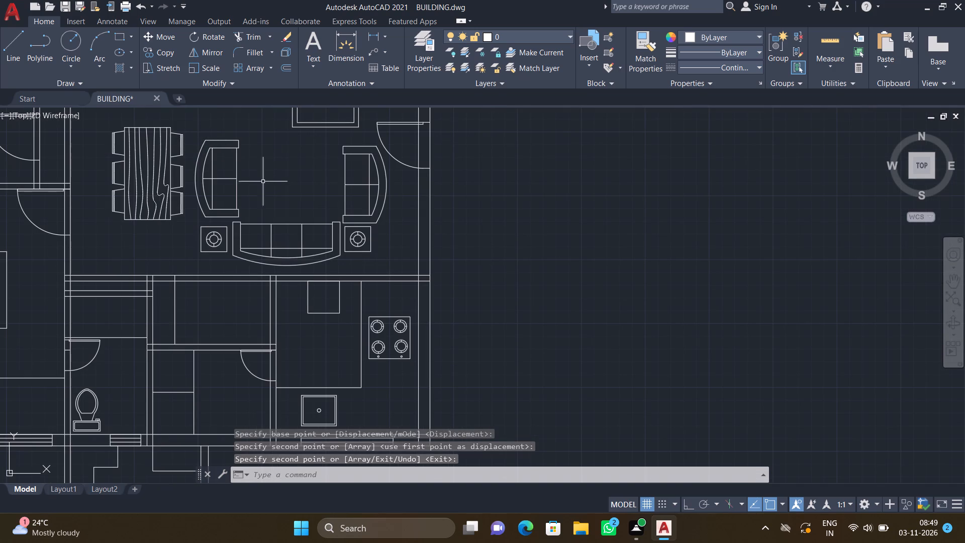
scroll(247, 195, "up", 2)
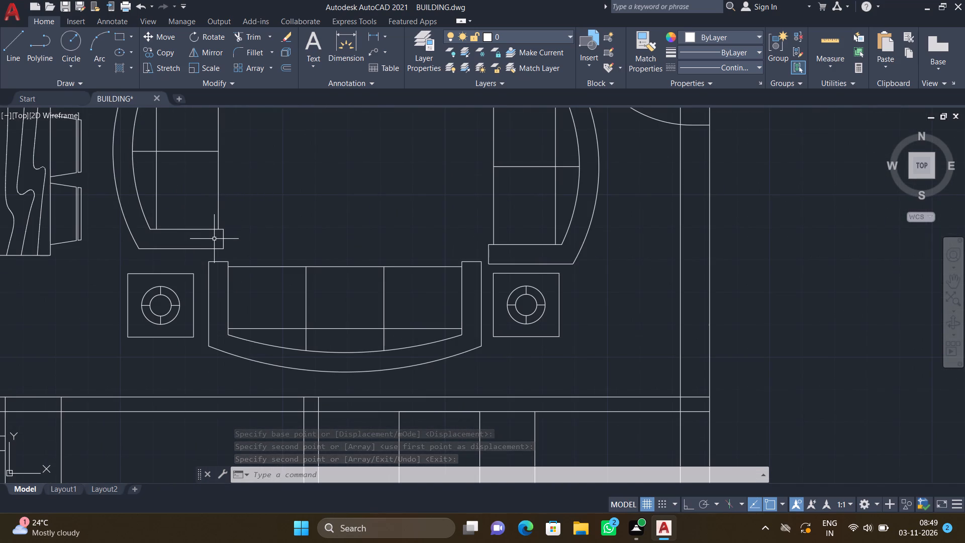
key("m")
key("Return")
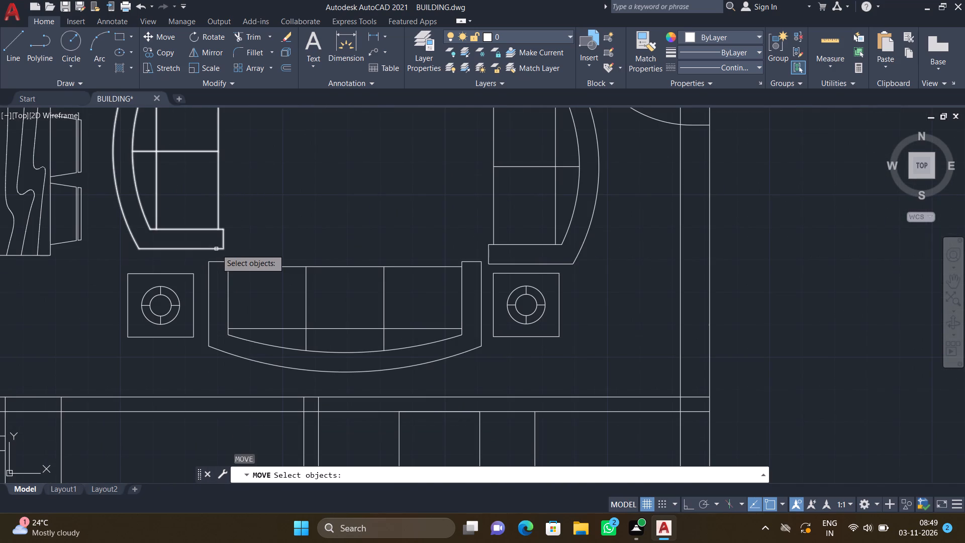
left_click(216, 249)
key("Return")
scroll(218, 253, "up", 2)
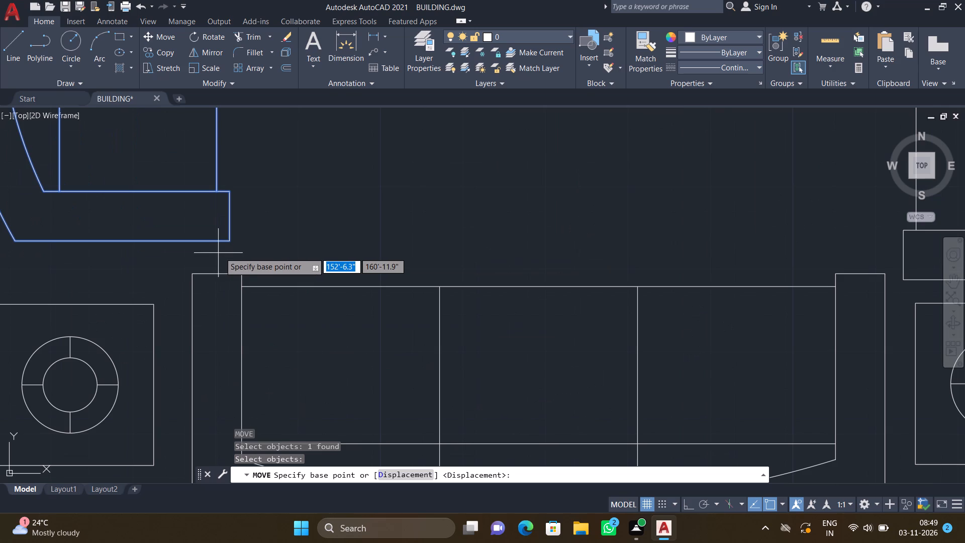
left_click(229, 244)
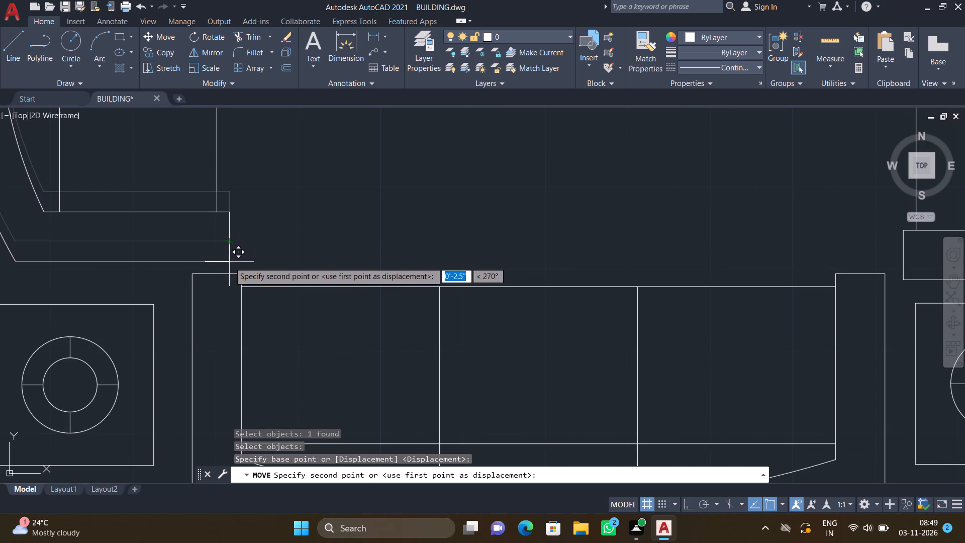
left_click(230, 262)
Move the west two-seat sofa slightly east with Ortho on, bringing its arm end in line with the three-seat sofa's inner arm edge.
scroll(222, 233, "down", 2)
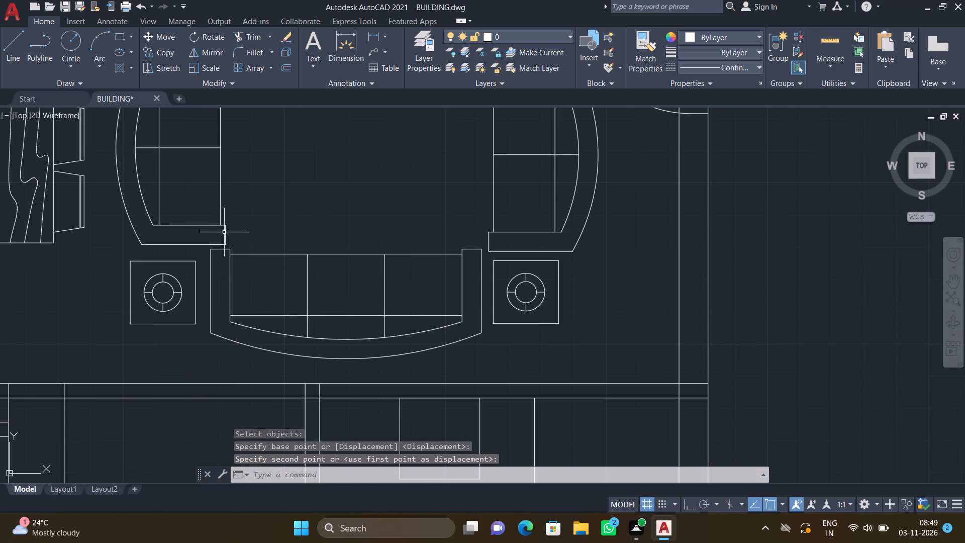
scroll(226, 234, "up", 2)
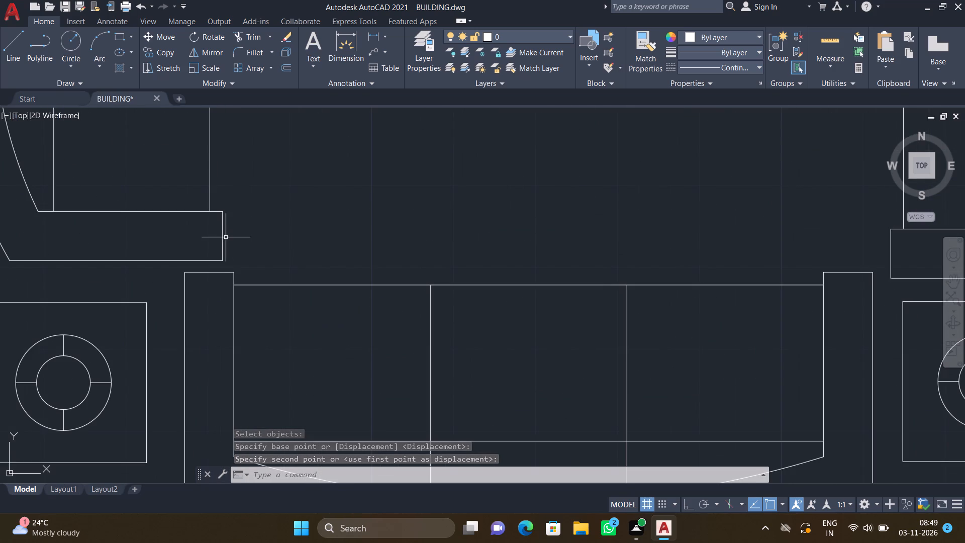
key("m")
key("Return")
left_click(223, 244)
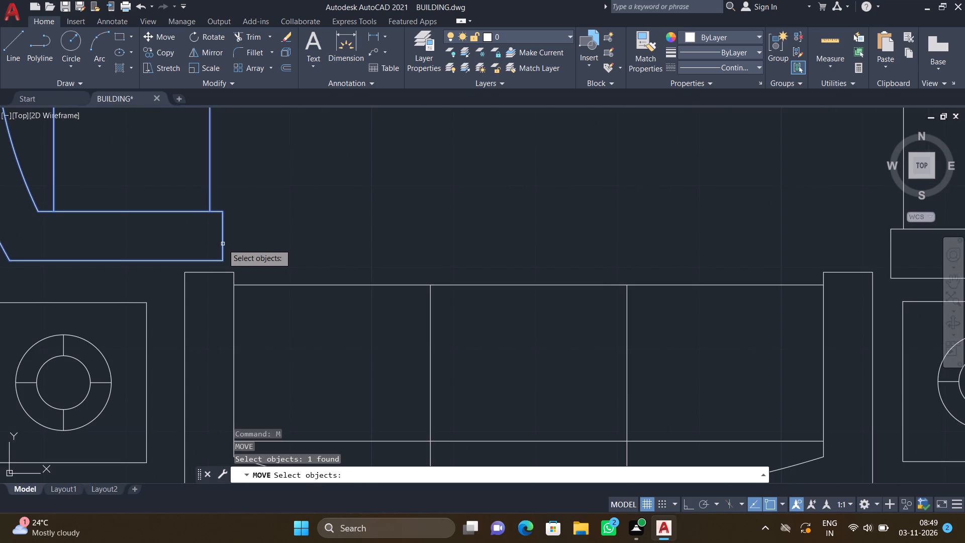
key("Return")
left_click(223, 243)
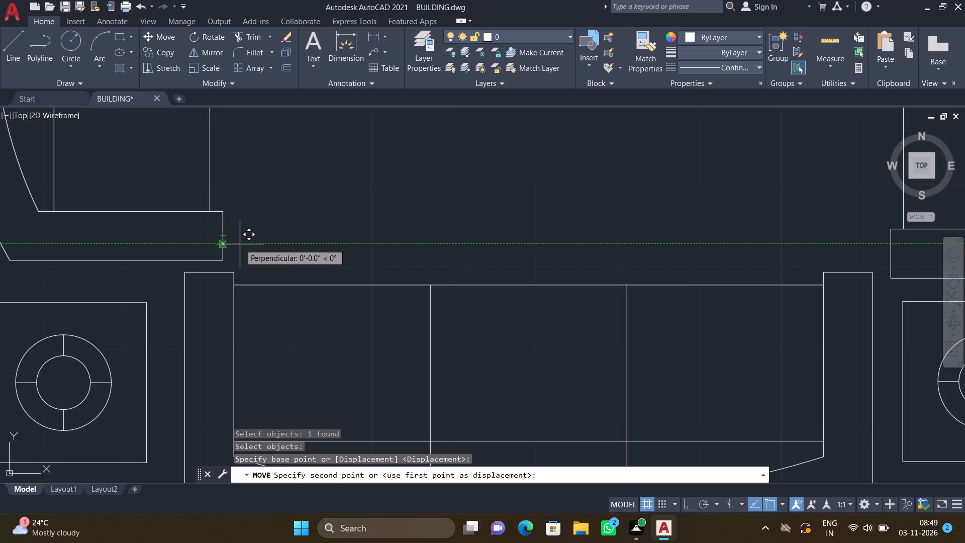
key("F8")
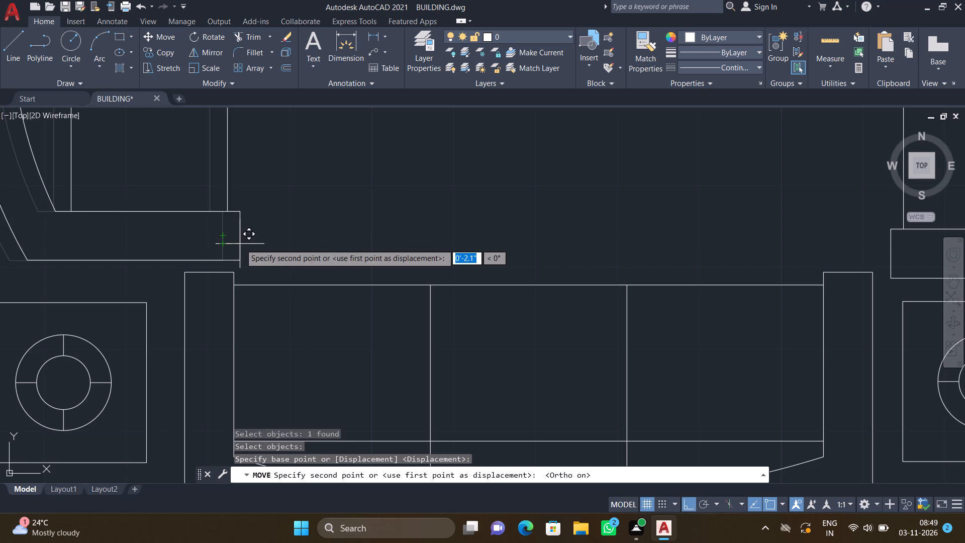
left_click(233, 243)
Draw a round centre table of about 1'-3" radius between the hall's two facing two-seat sofas.
scroll(236, 241, "down", 5)
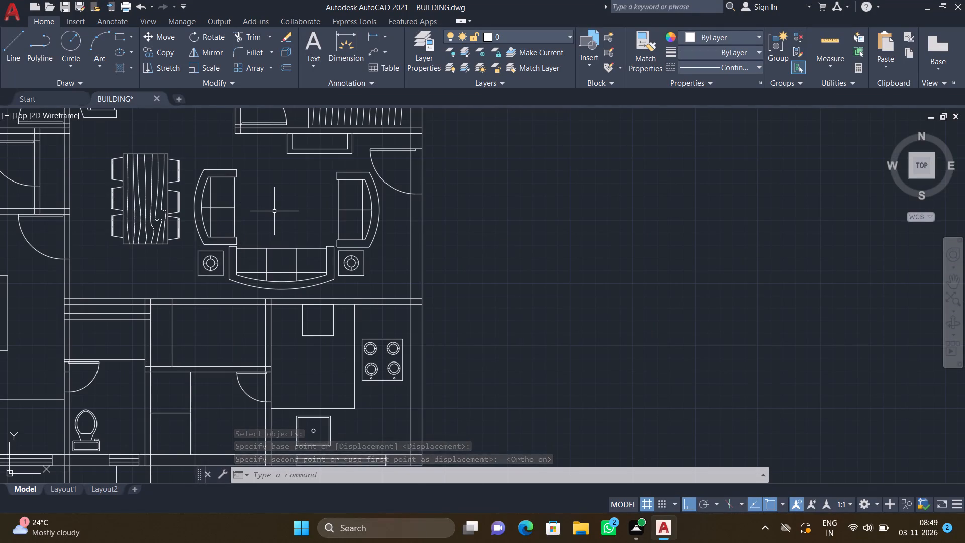
key("c")
key("Return")
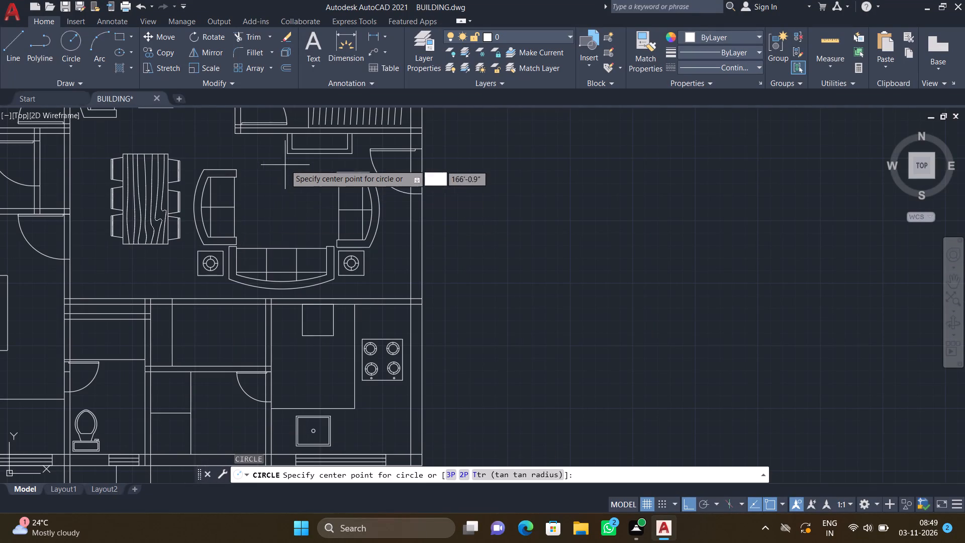
left_click(286, 207)
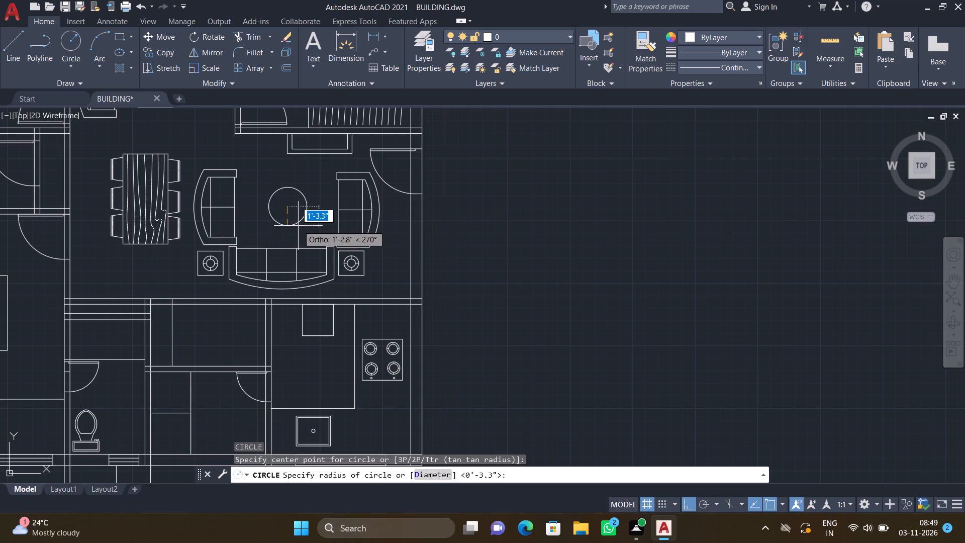
left_click(298, 225)
Draw a rectangular washbasin counter in the south toilet, in the corner across from the door, against the east wall.
scroll(272, 192, "down", 3)
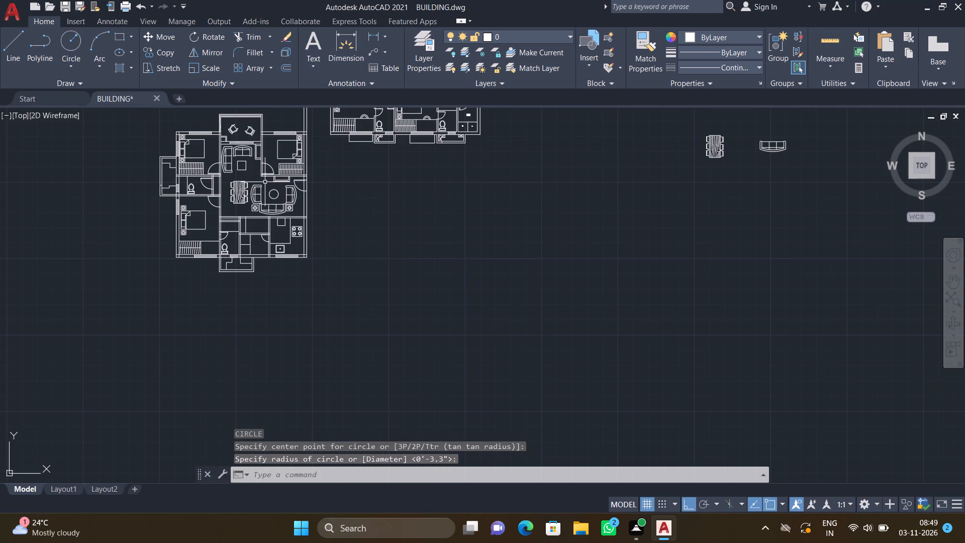
scroll(222, 146, "up", 1)
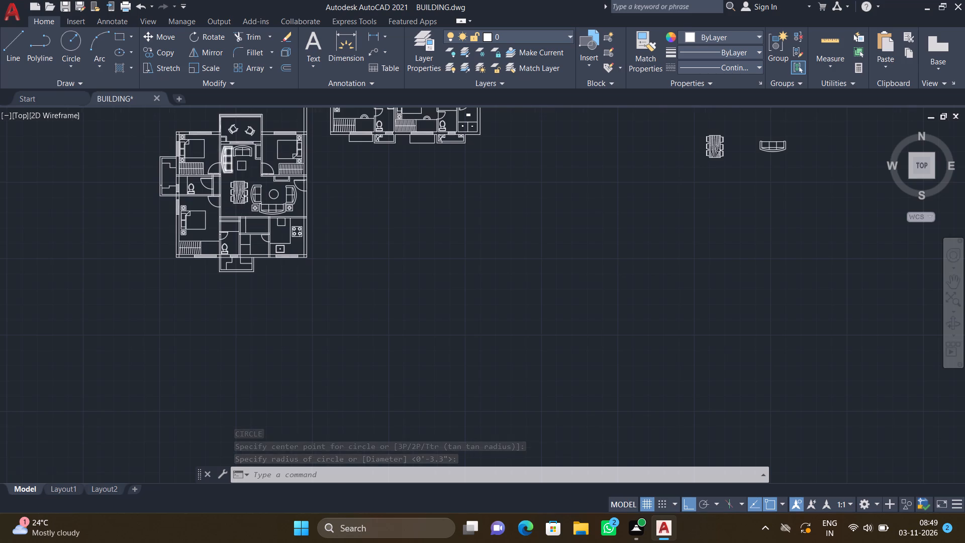
scroll(220, 144, "up", 1)
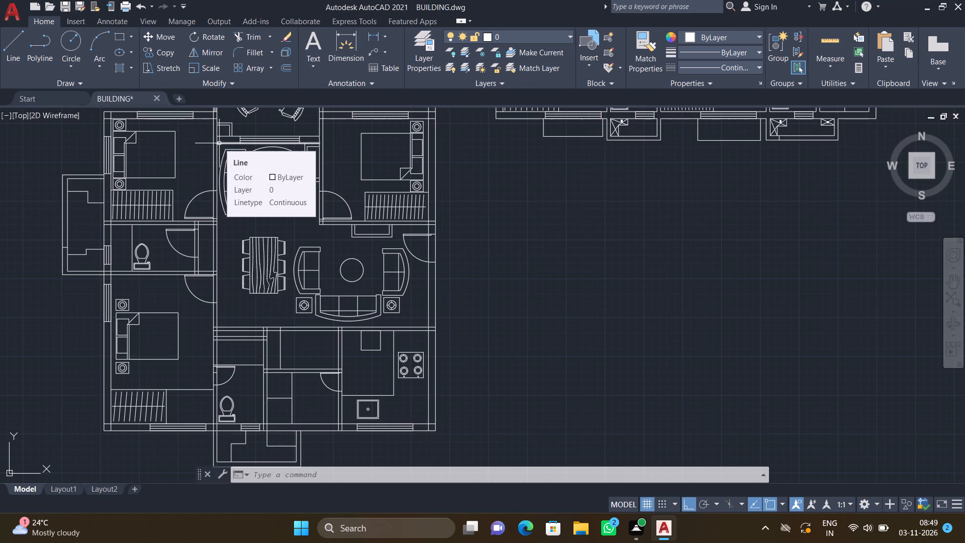
scroll(228, 273, "down", 1)
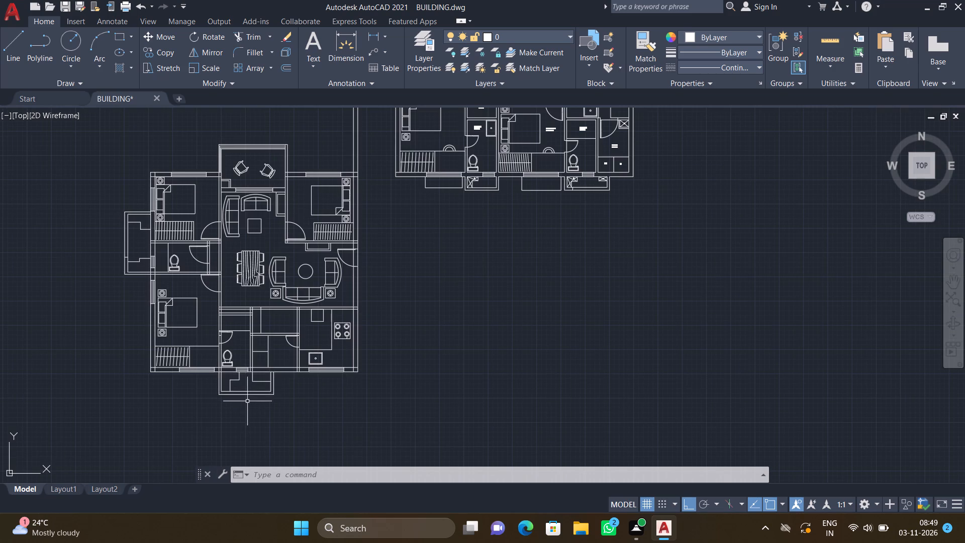
scroll(268, 350, "up", 2)
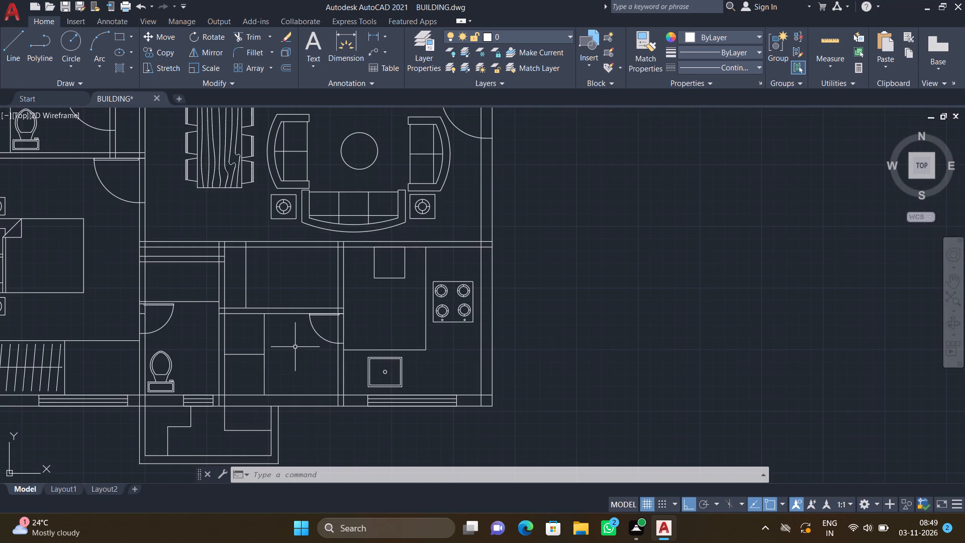
type("rec")
key("Return")
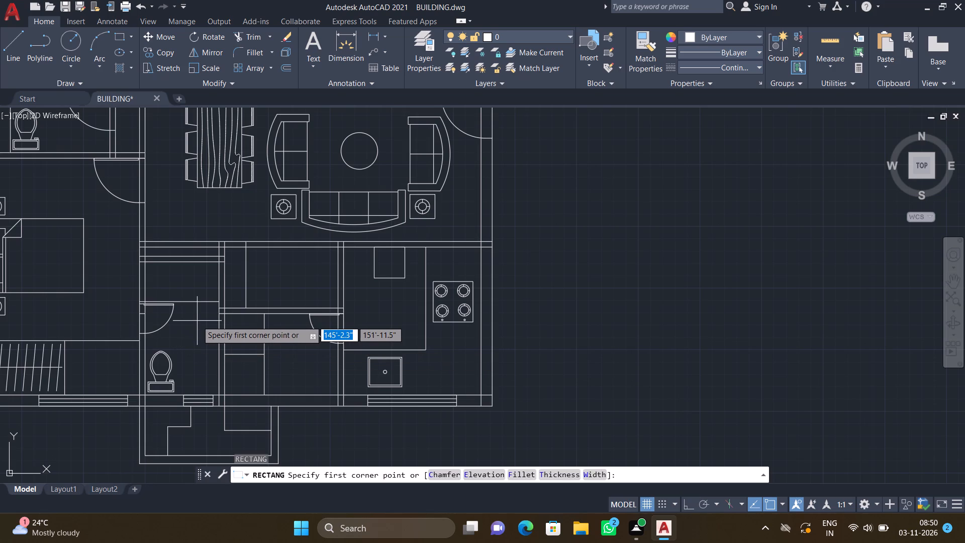
scroll(197, 317, "up", 2)
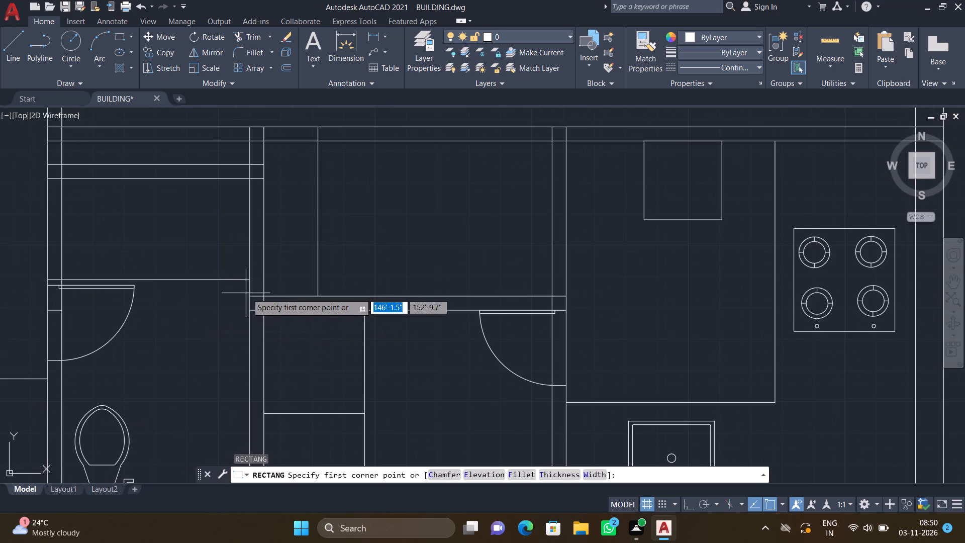
left_click(251, 282)
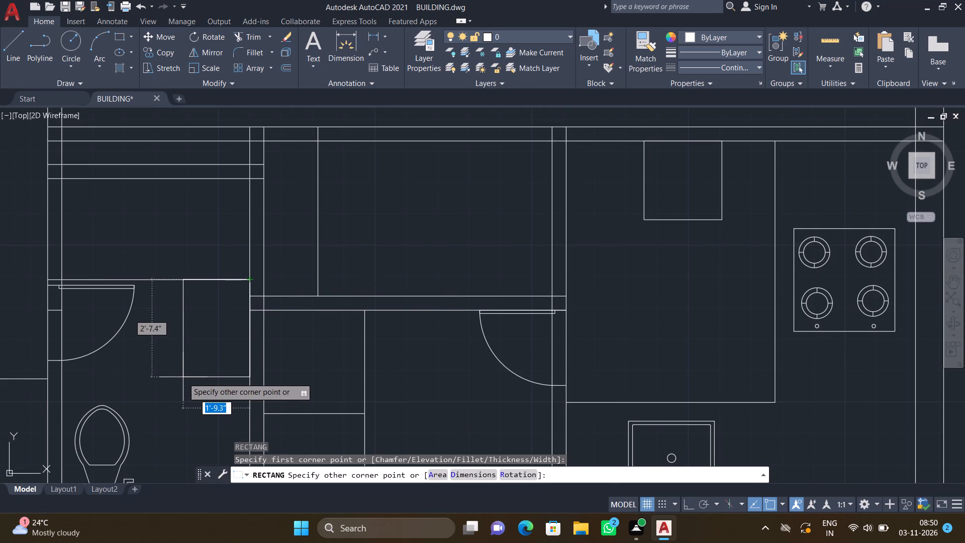
left_click(188, 368)
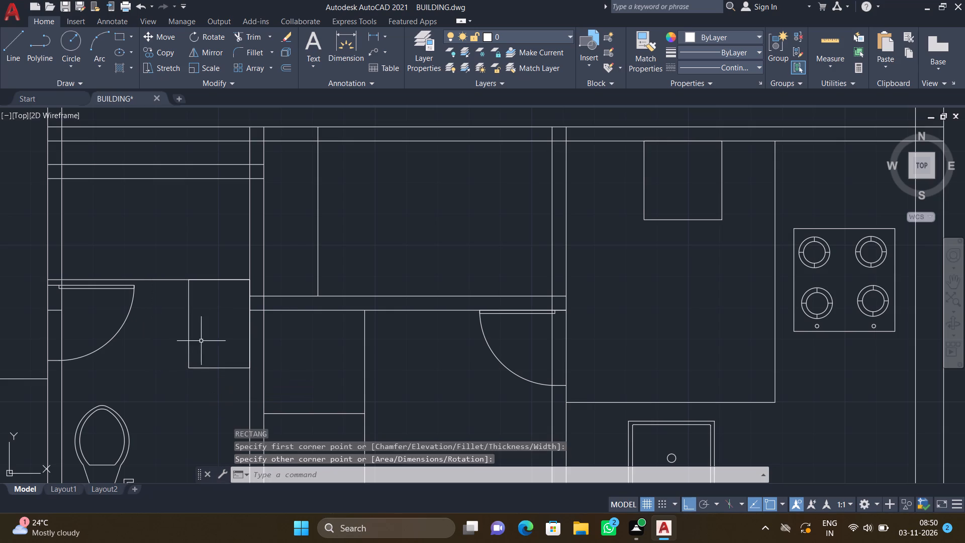
Draw an inner basin rectangle about 1'-4" by 2'-0.7", inset evenly inside the south toilet's counter rectangle.
type("rec")
key("Return")
scroll(196, 307, "up", 2)
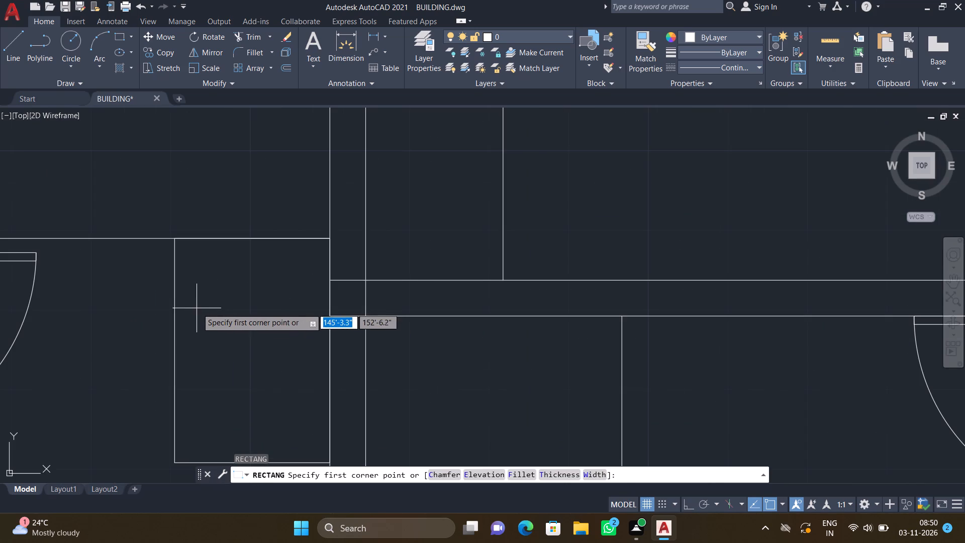
left_click(187, 251)
scroll(289, 387, "down", 1)
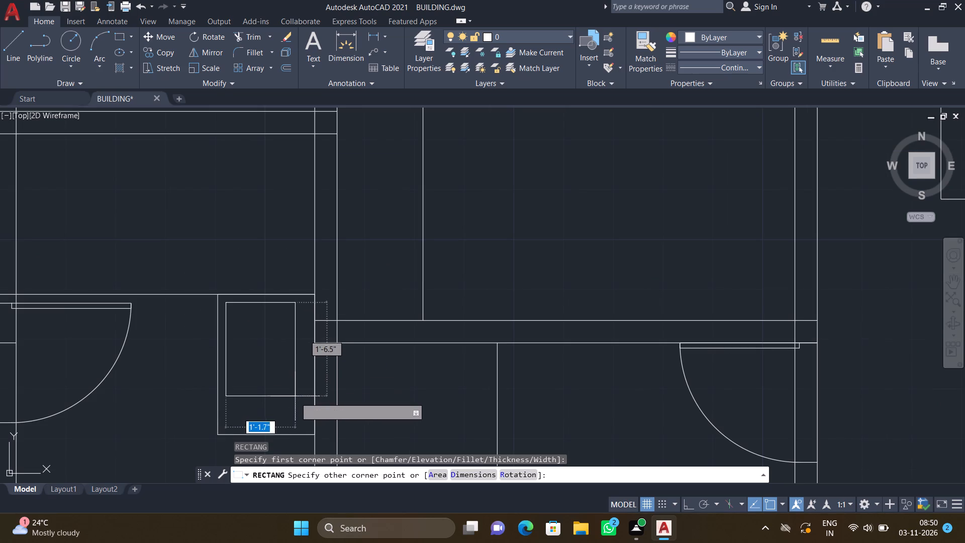
scroll(302, 404, "up", 1)
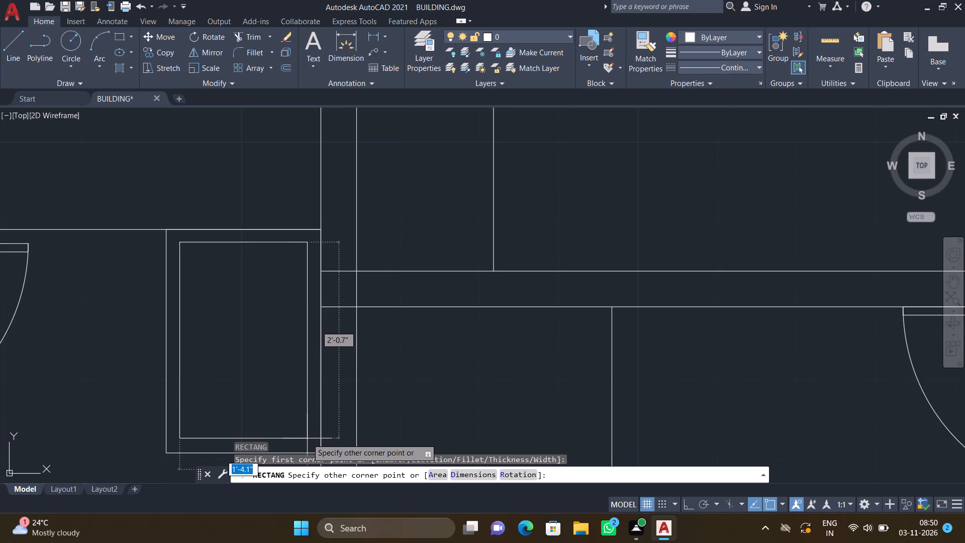
left_click(307, 438)
Fillet all four corners of the south toilet's inner basin rectangle with a 0.3" radius.
scroll(256, 393, "down", 1)
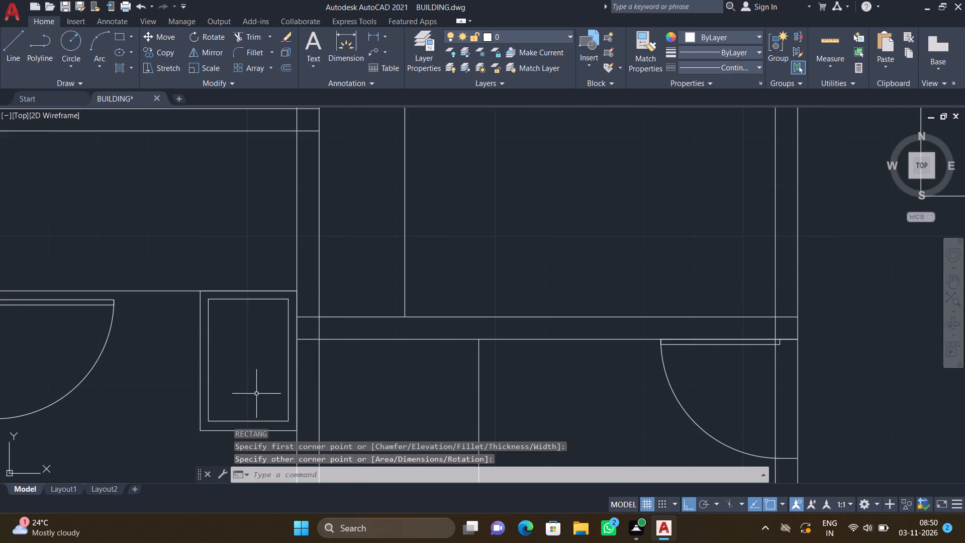
key("f")
key("Return")
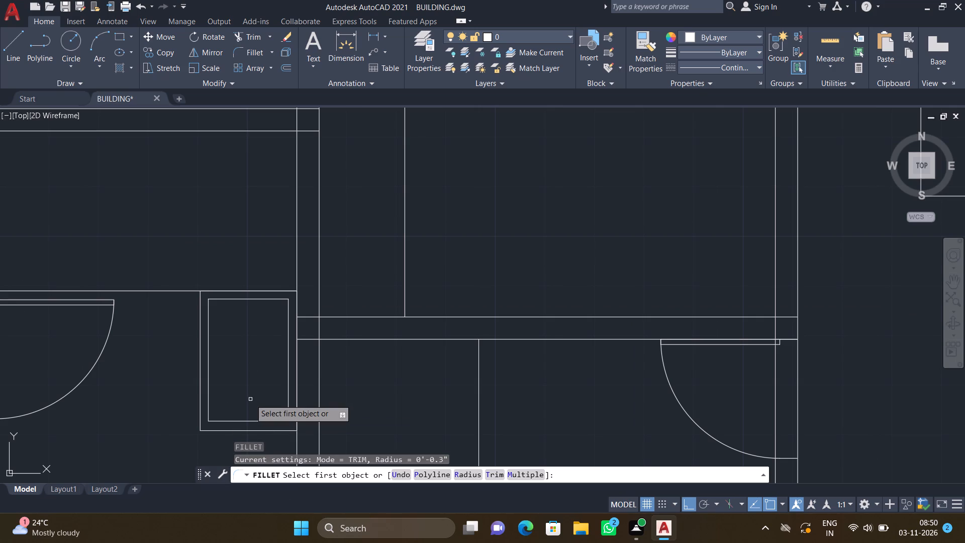
left_click(216, 422)
left_click(208, 401)
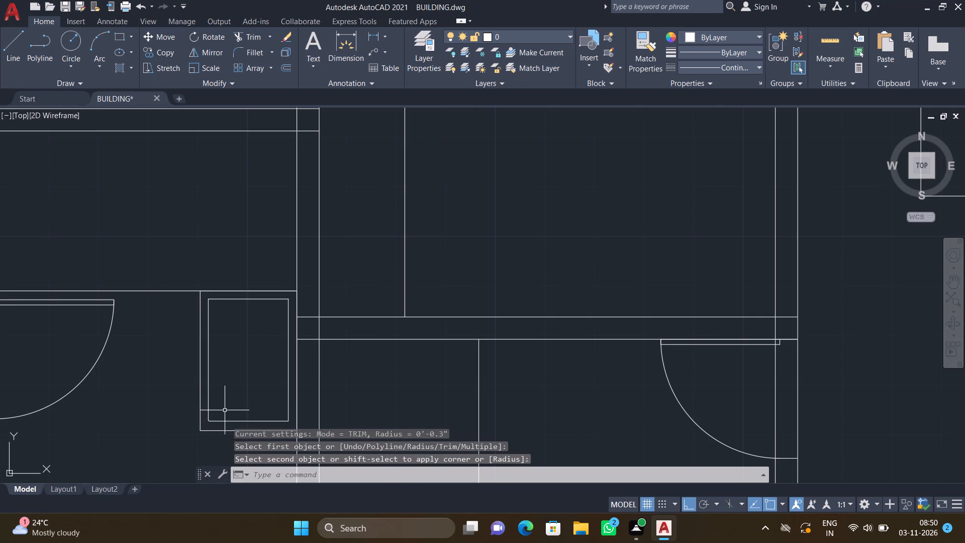
scroll(220, 433, "up", 5)
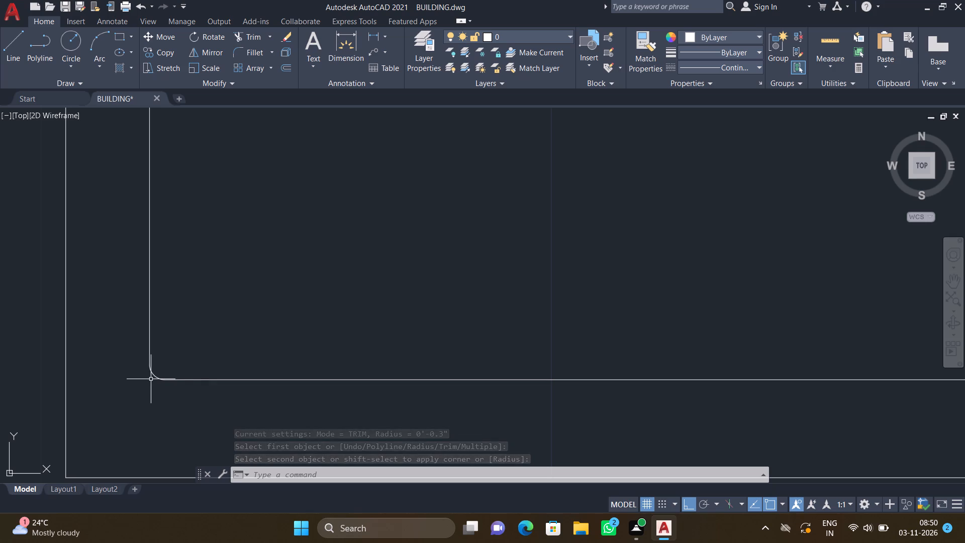
scroll(165, 372, "down", 4)
scroll(184, 171, "up", 3)
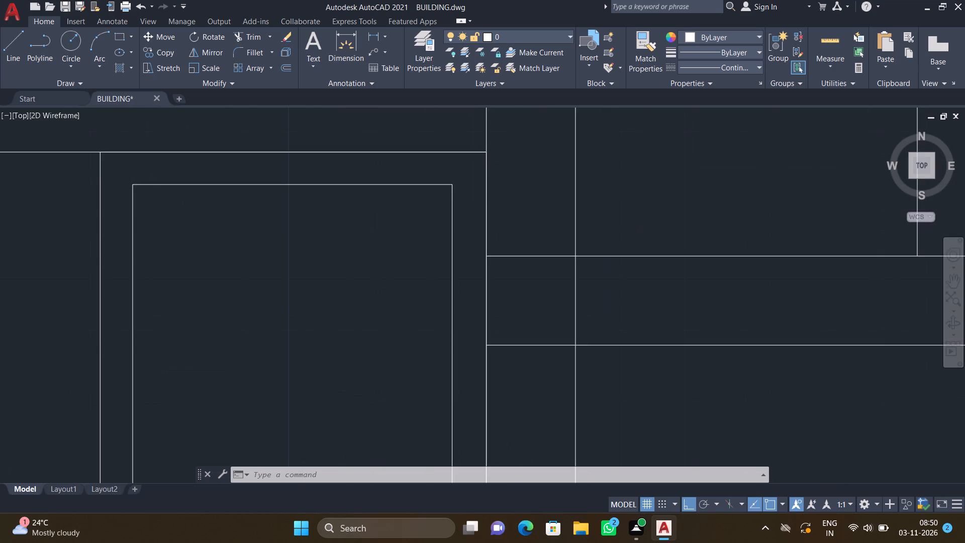
key("space")
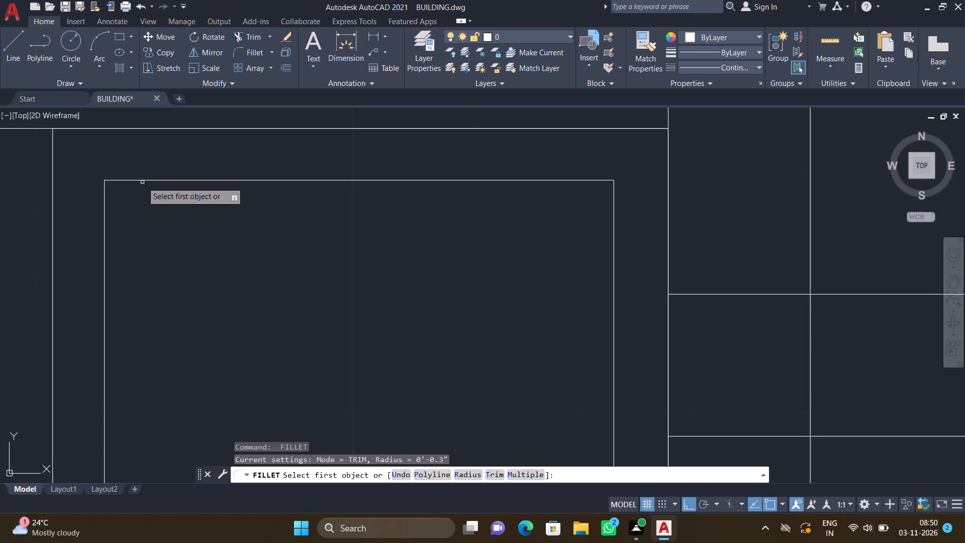
left_click(142, 180)
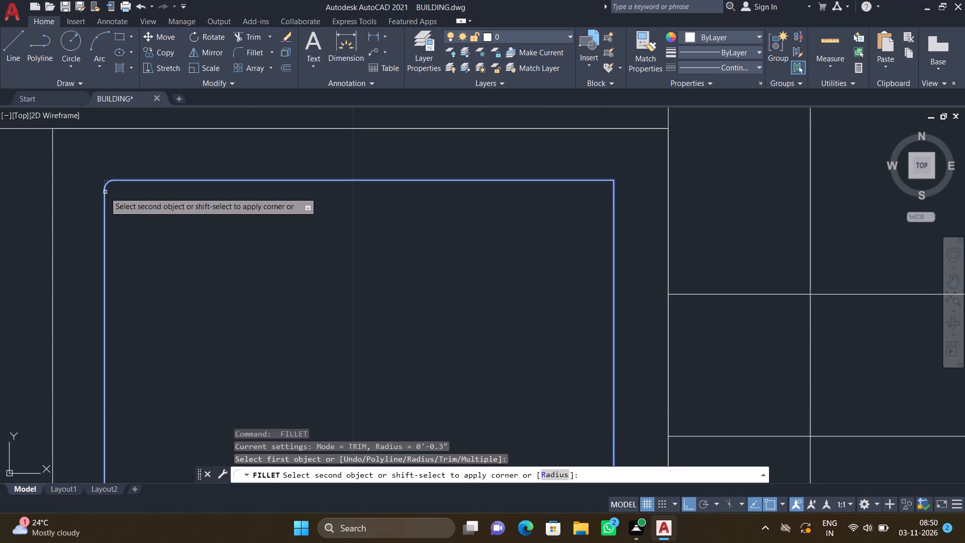
left_click_drag(105, 192, 110, 193)
scroll(239, 225, "down", 3)
key("space")
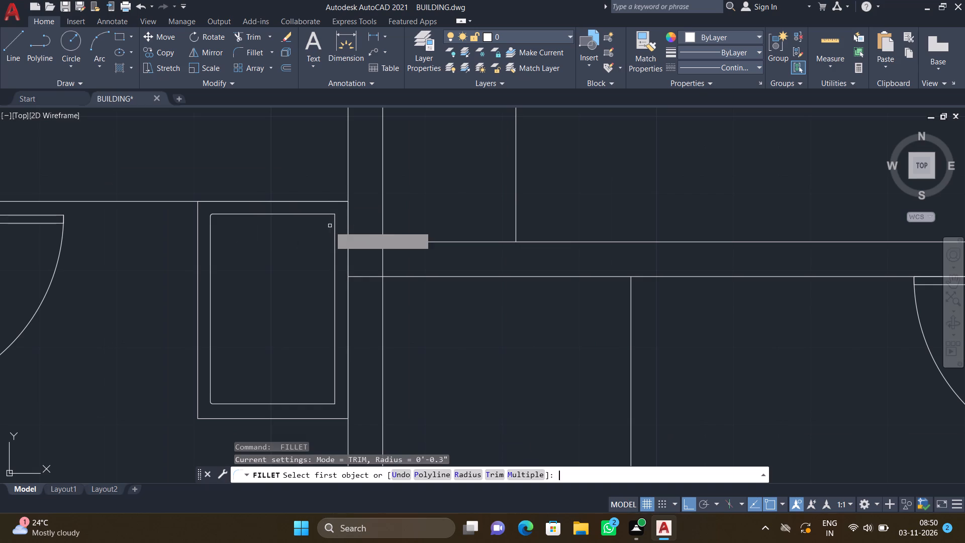
left_click(327, 213)
left_click(333, 224)
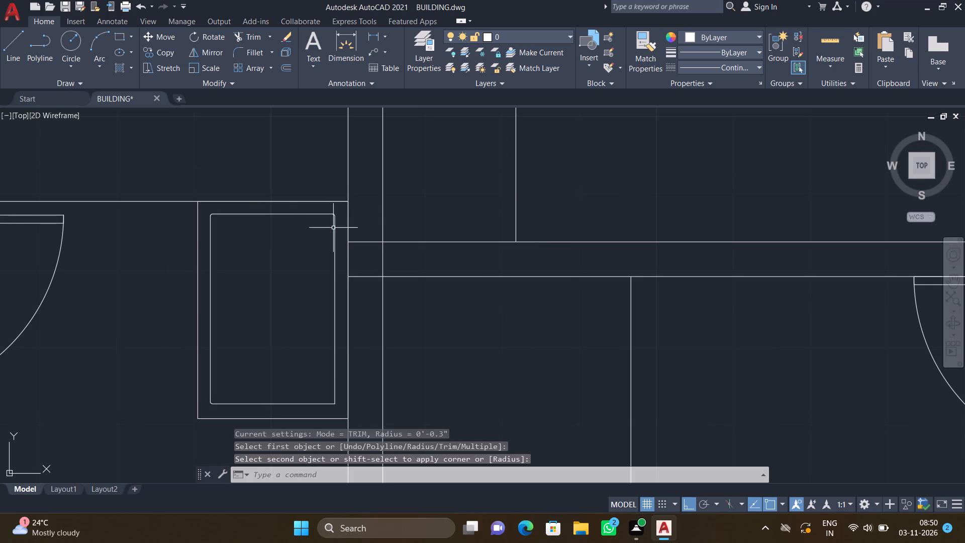
key("space")
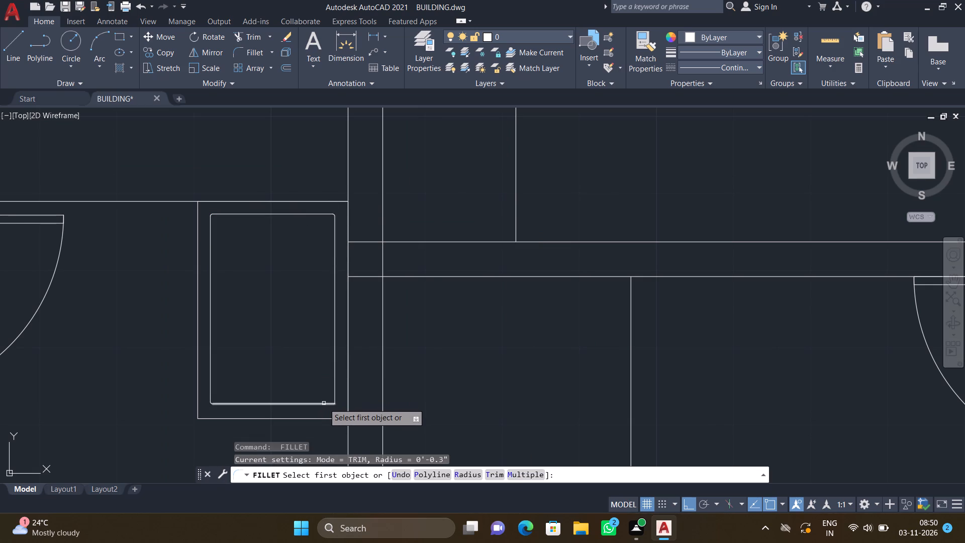
left_click(324, 403)
left_click(337, 386)
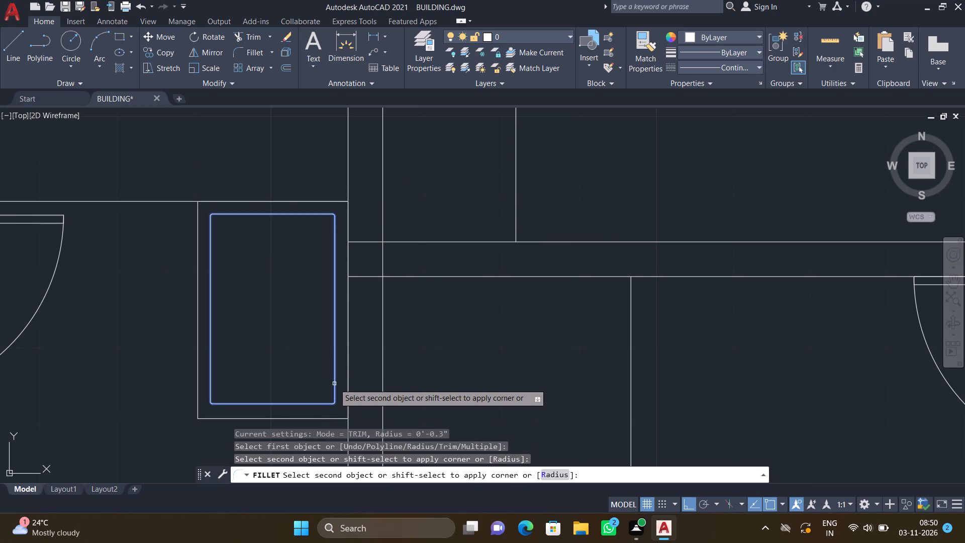
left_click(334, 384)
scroll(332, 420, "up", 3)
scroll(247, 351, "down", 4)
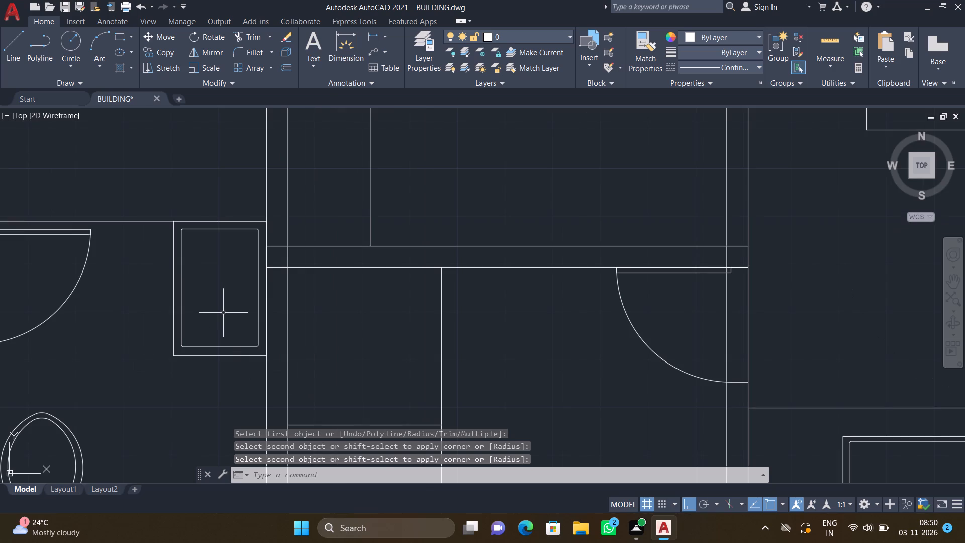
Draw a small drain circle at the centre of the south toilet's washbasin.
key("c")
key("Return")
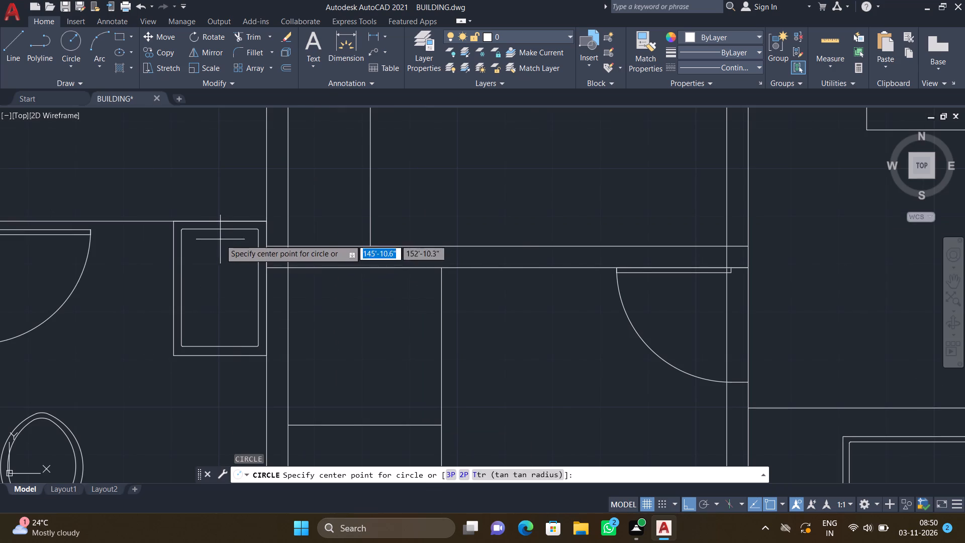
left_click(221, 290)
left_click(224, 296)
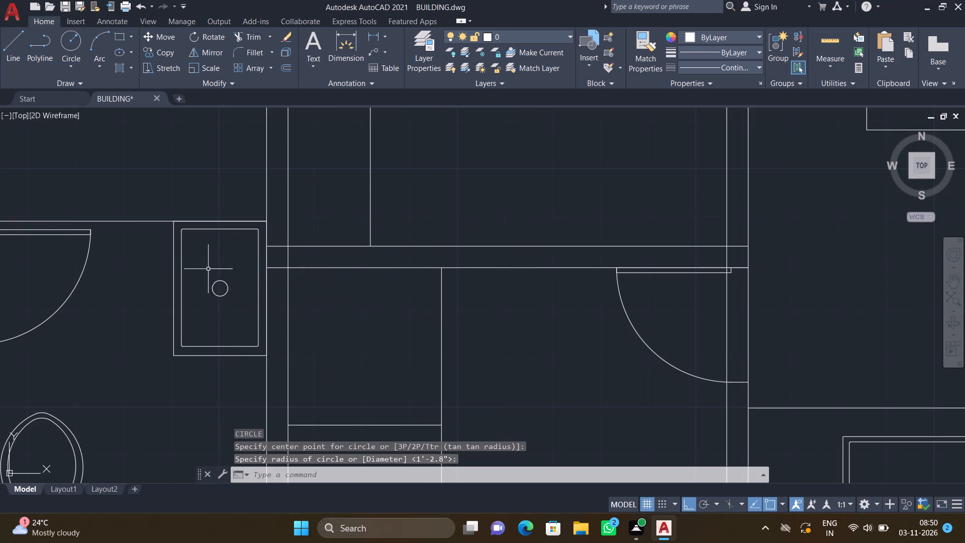
Draw a washbasin counter rectangle about 2'-3" by 1'-3" in the west toilet's southeast corner, below the door swing.
scroll(208, 269, "down", 3)
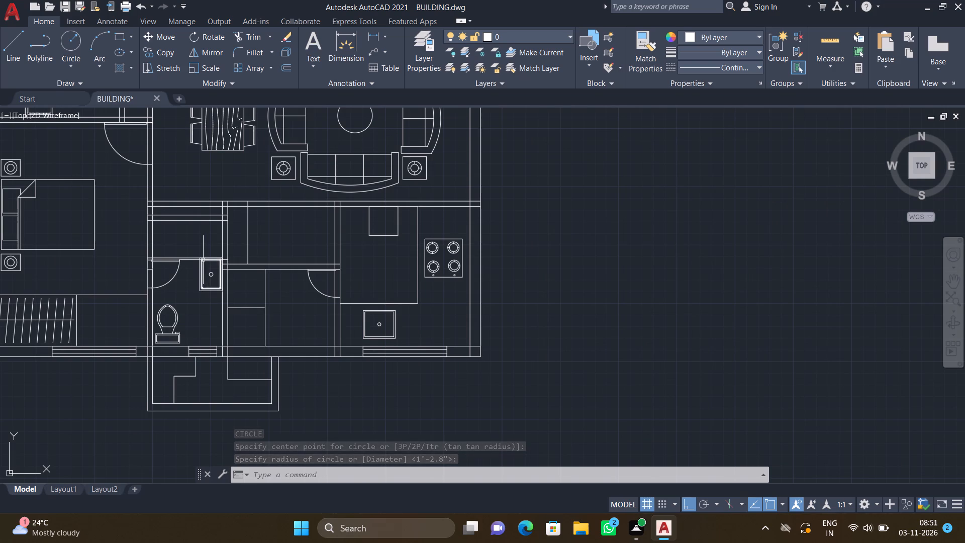
scroll(184, 259, "down", 3)
scroll(137, 205, "up", 4)
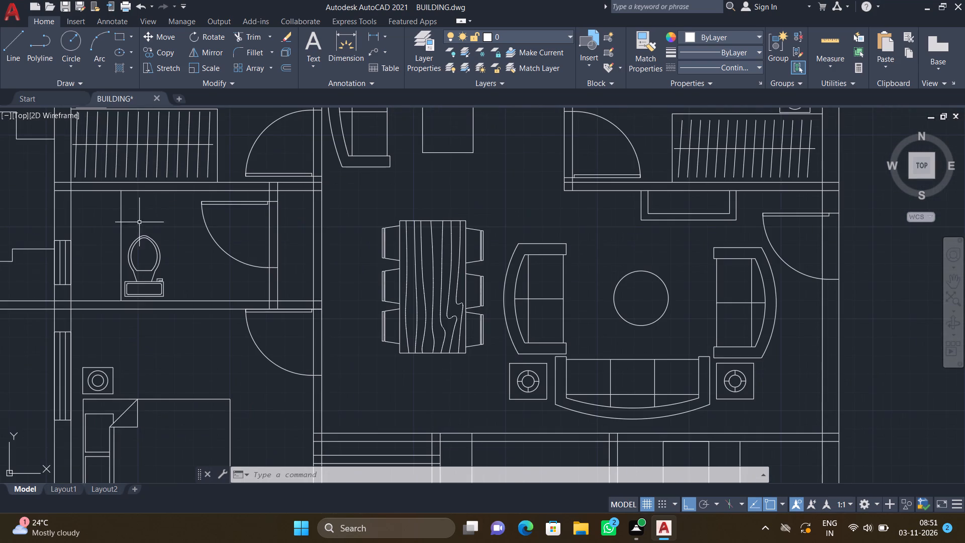
type("rec")
key("Return")
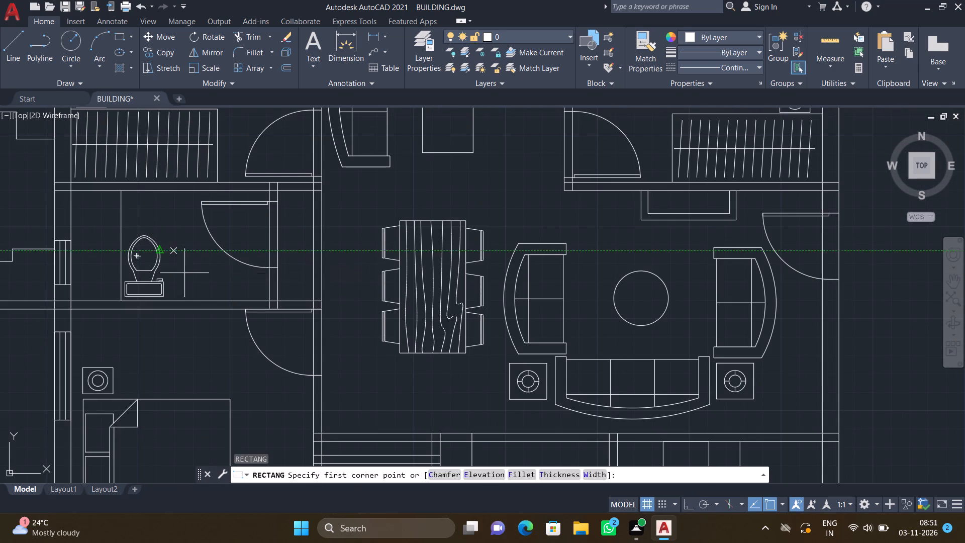
scroll(235, 284, "up", 2)
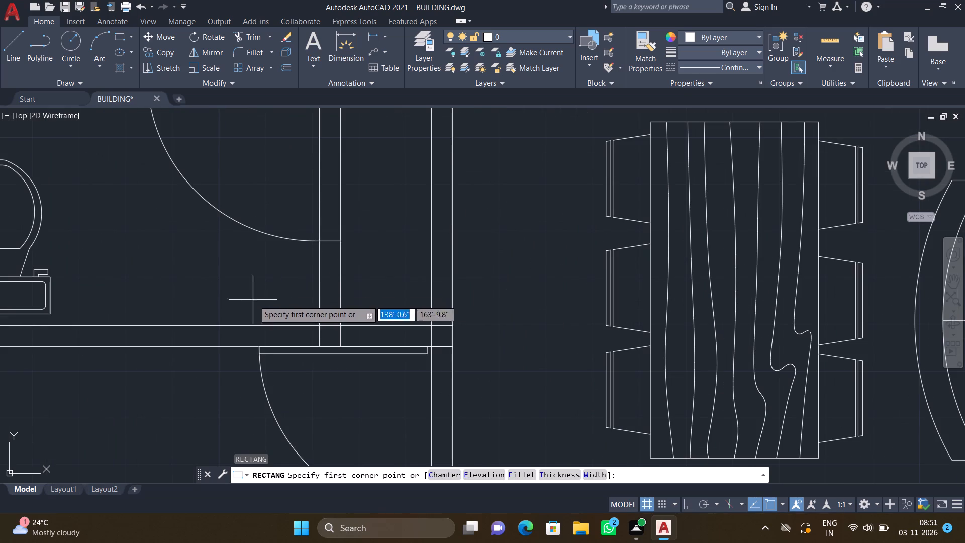
left_click(317, 329)
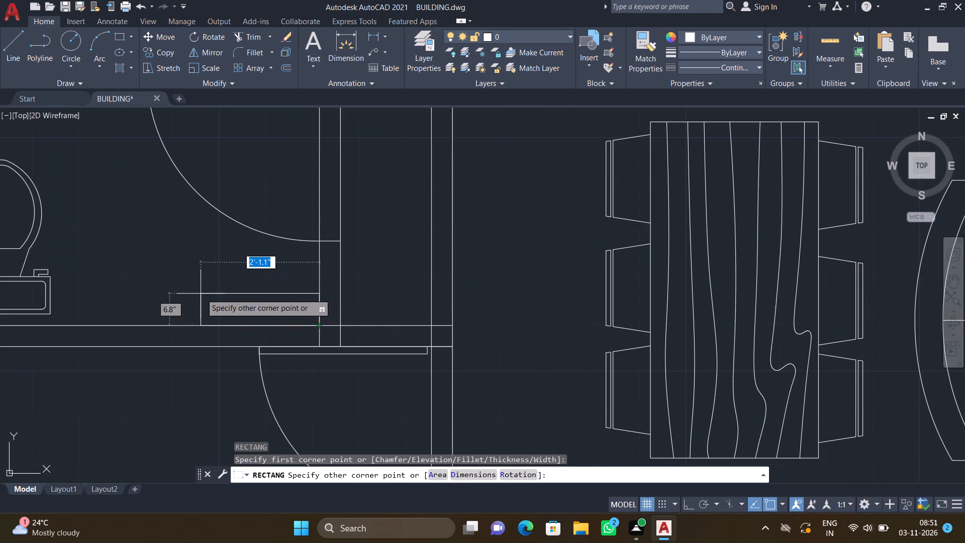
scroll(177, 265, "up", 1)
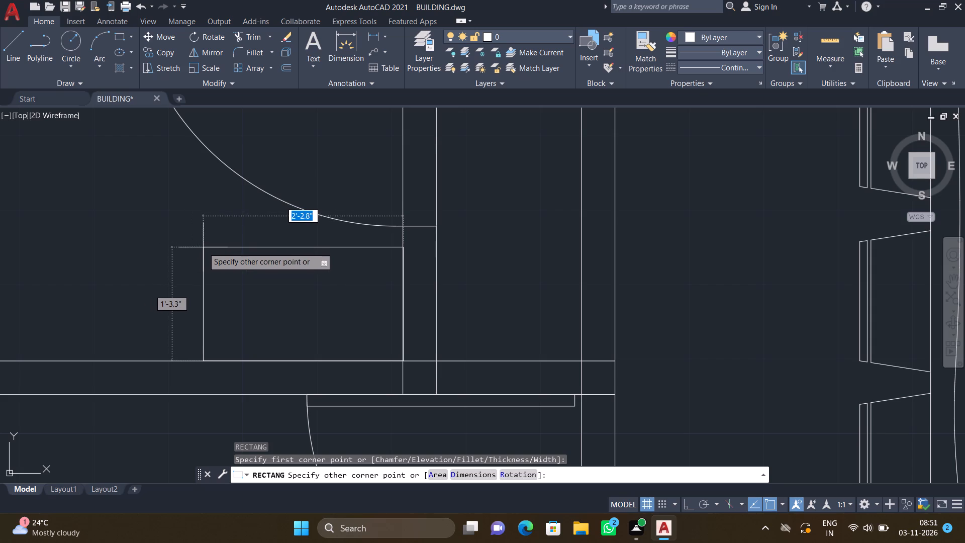
left_click(203, 247)
Draw an inner basin rectangle about 2'-0.5" by 1'-0.7", inset evenly inside the west toilet's washbasin counter.
type("rec")
key("Return")
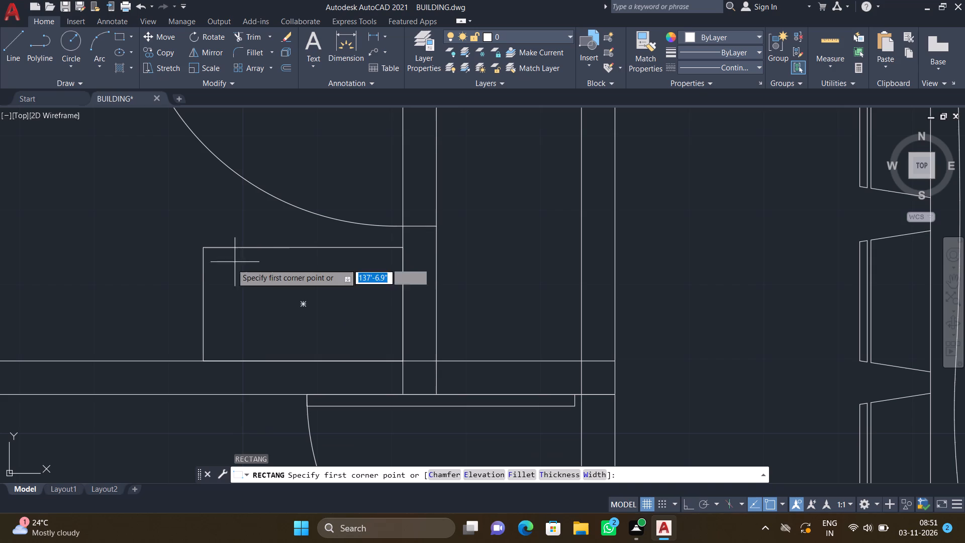
scroll(210, 274, "up", 1)
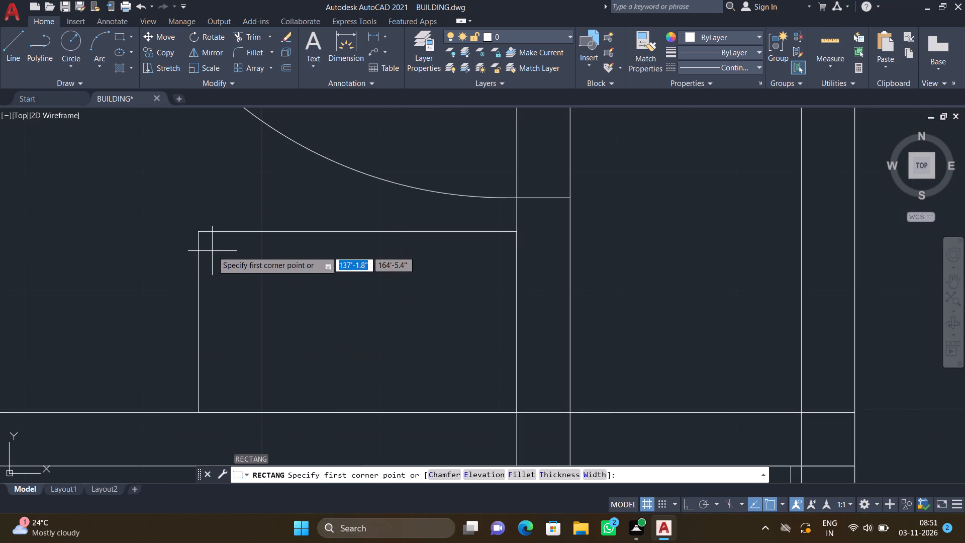
left_click(212, 247)
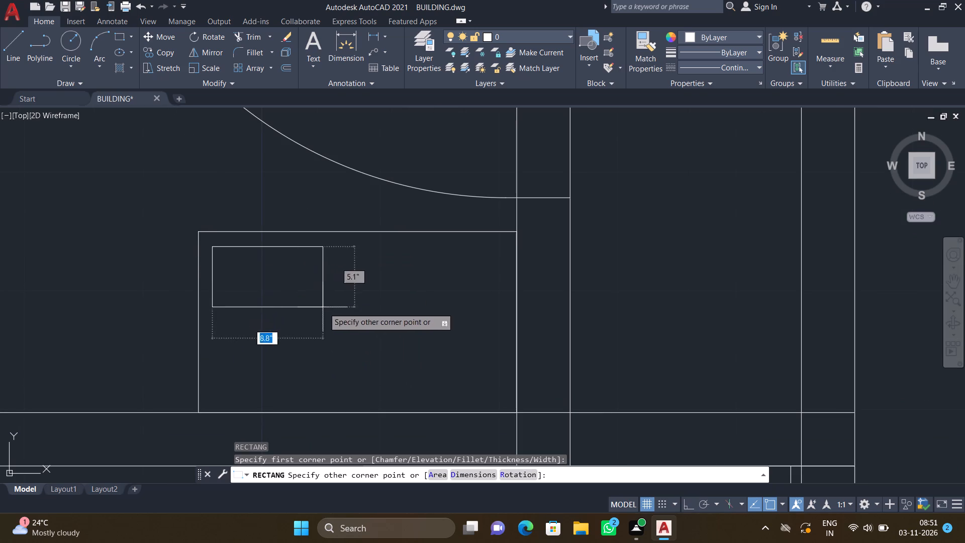
left_click(503, 398)
Fillet all four corners of the west toilet's inner basin rectangle with a 0.5" radius.
key("f")
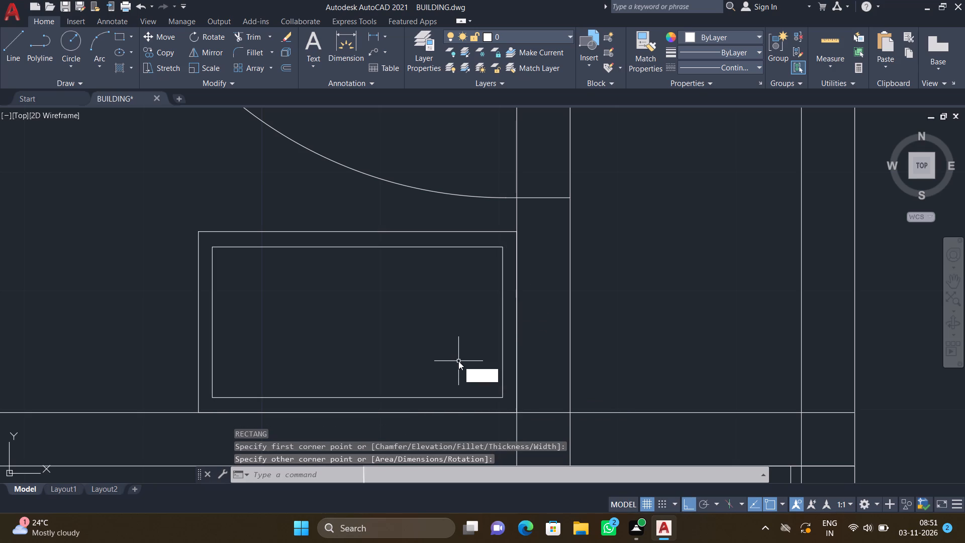
key("Return")
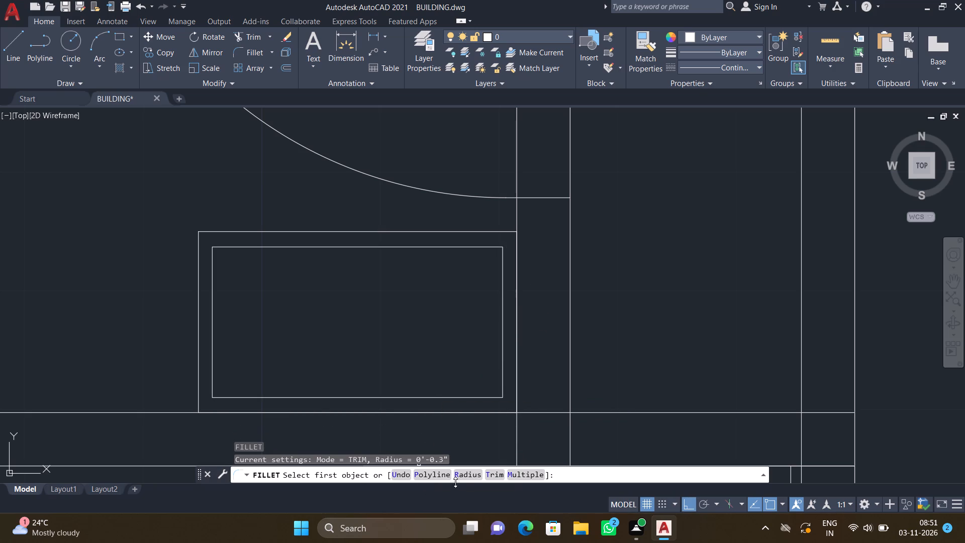
left_click(467, 479)
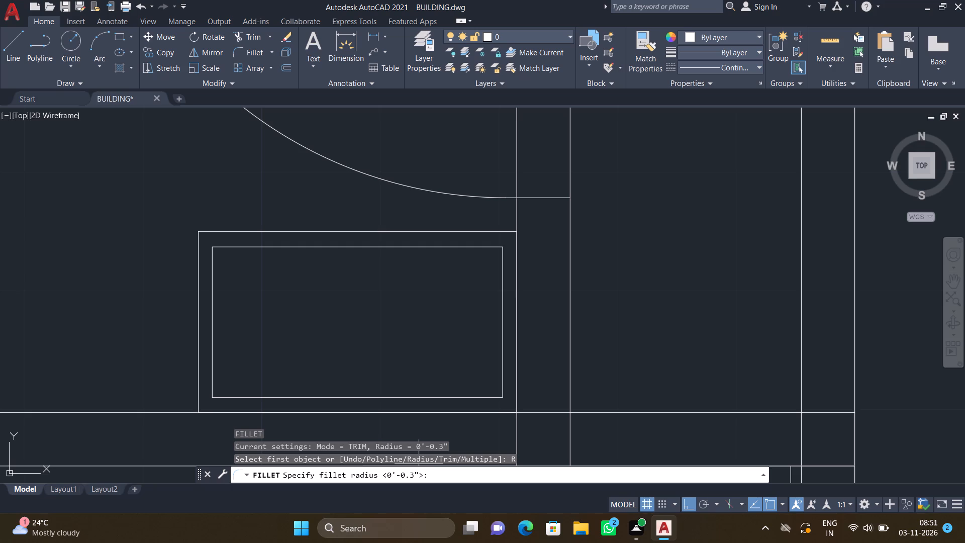
type("0.5\"")
key("Return")
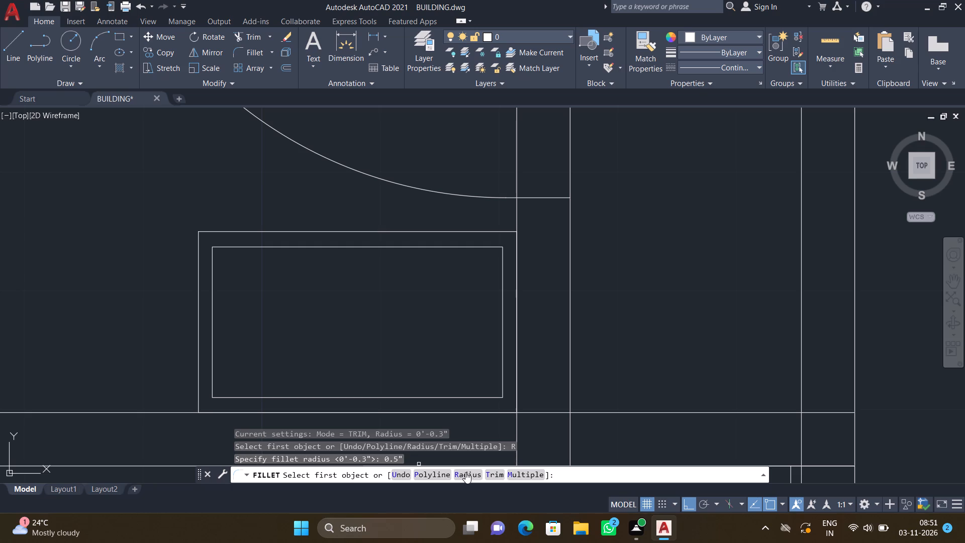
left_click(212, 290)
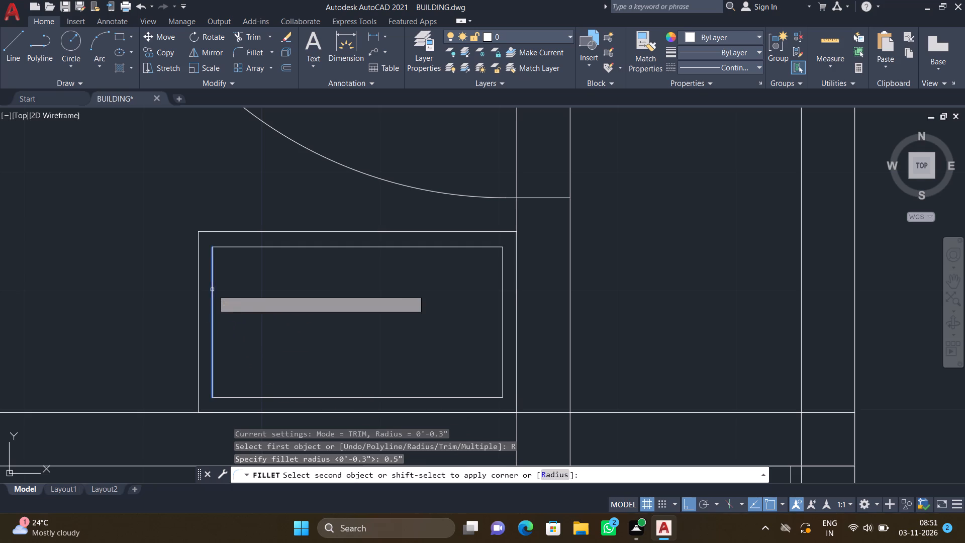
left_click(235, 248)
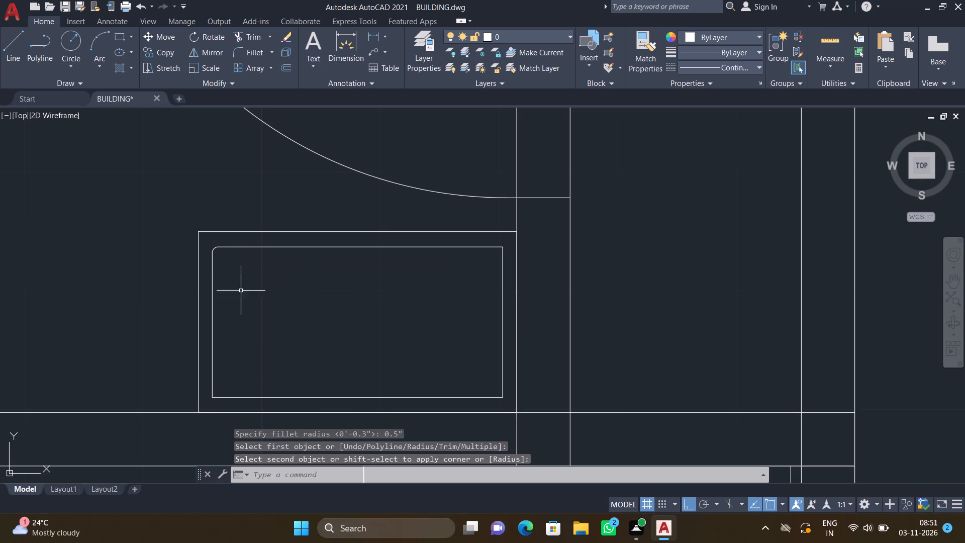
key("space")
left_click_drag(213, 349, 216, 354)
left_click(232, 400)
left_click(232, 398)
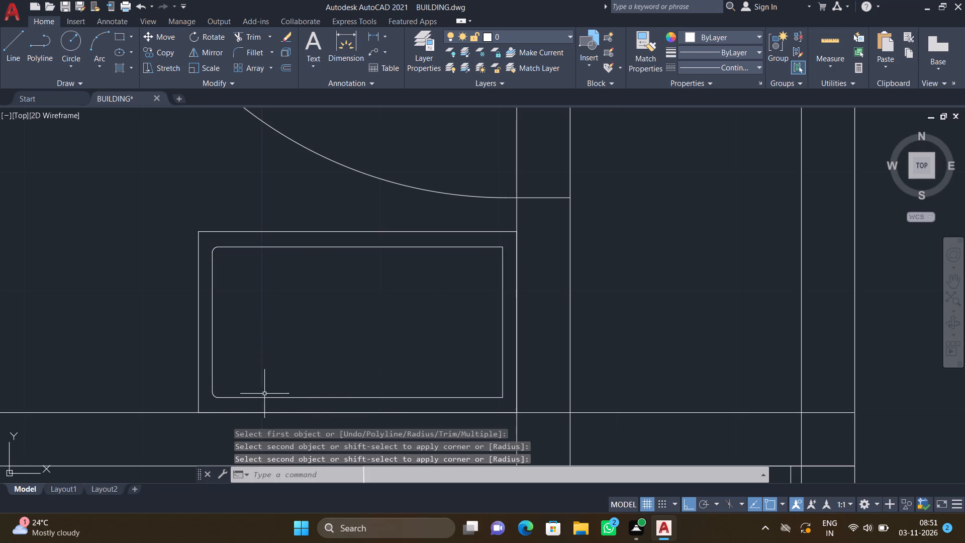
key("space")
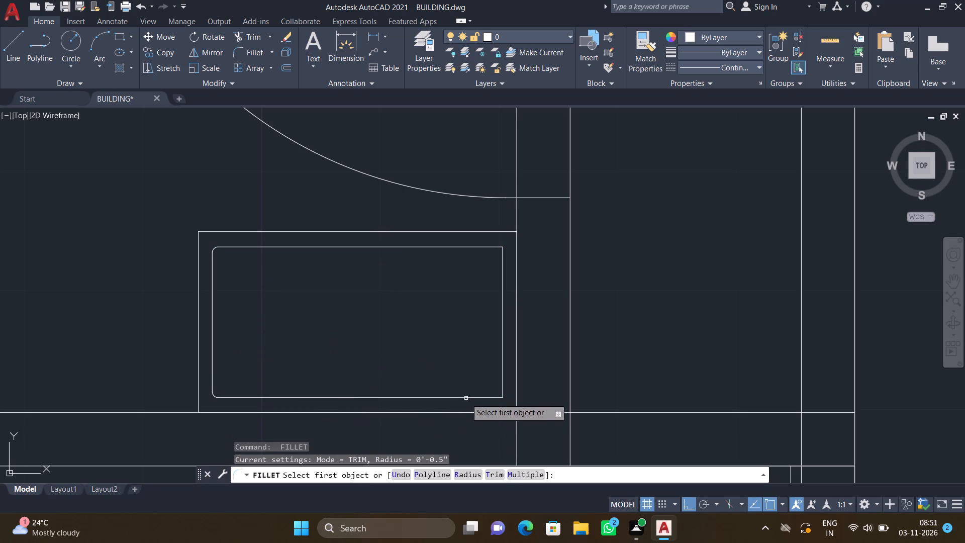
left_click(466, 397)
left_click(503, 374)
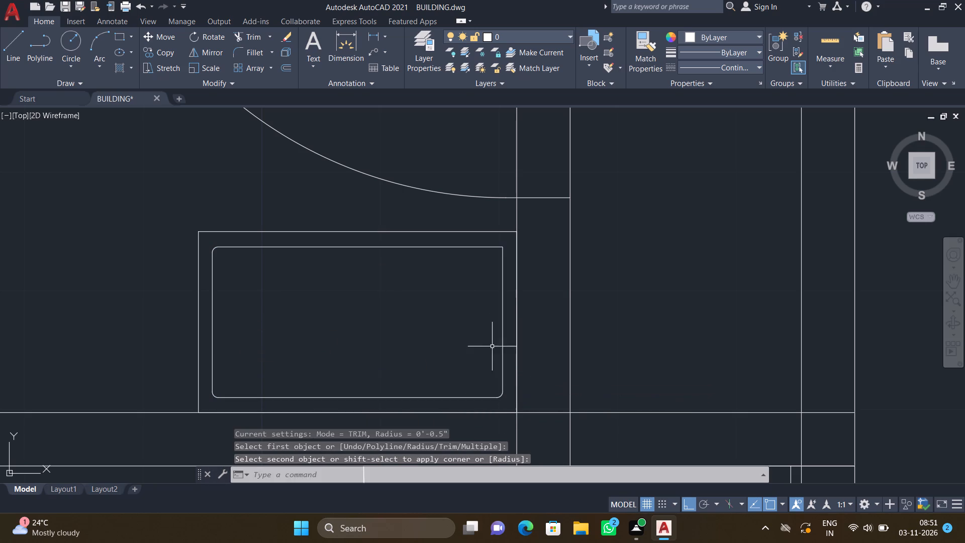
key("space")
left_click(483, 248)
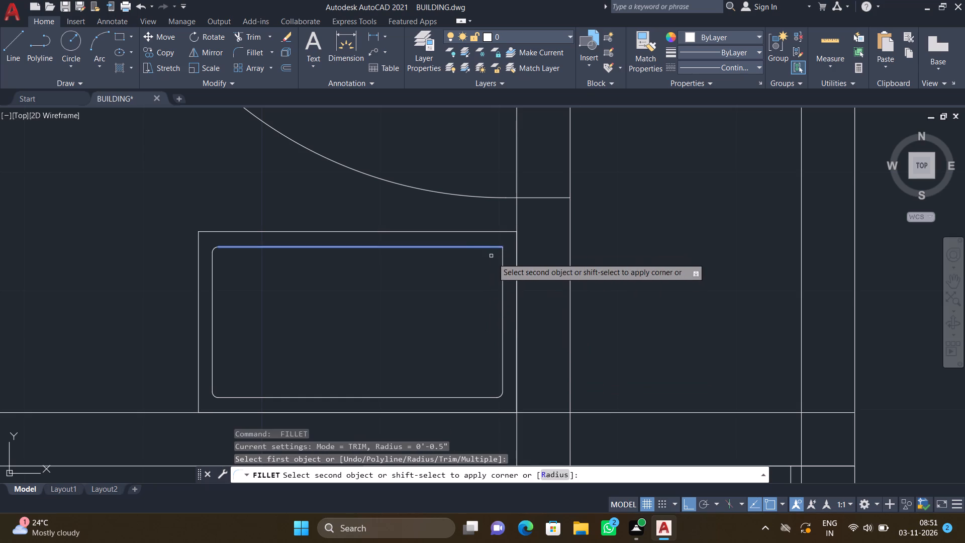
left_click(505, 277)
left_click(503, 276)
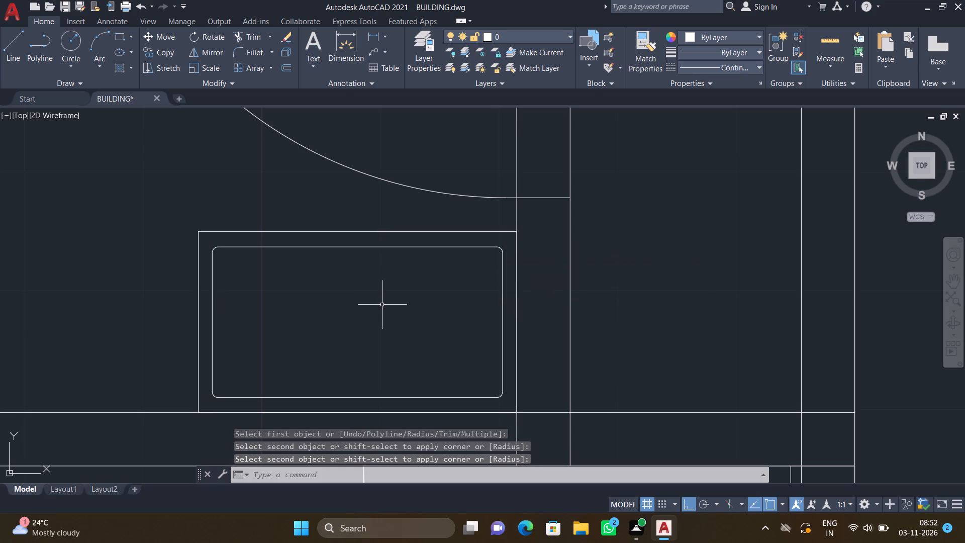
Draw a small drain circle of about 0.9" radius at the centre of the west toilet's basin.
key("c")
key("Return")
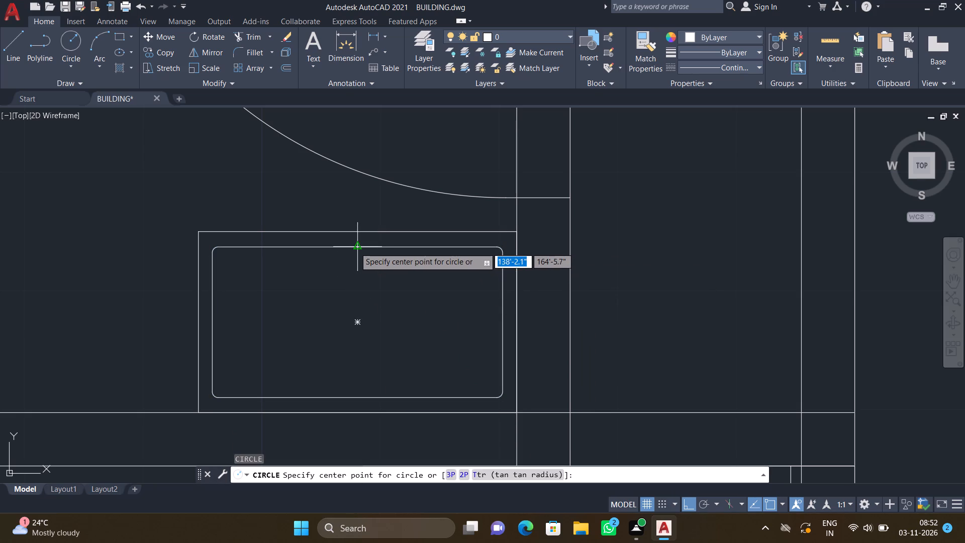
left_click(356, 325)
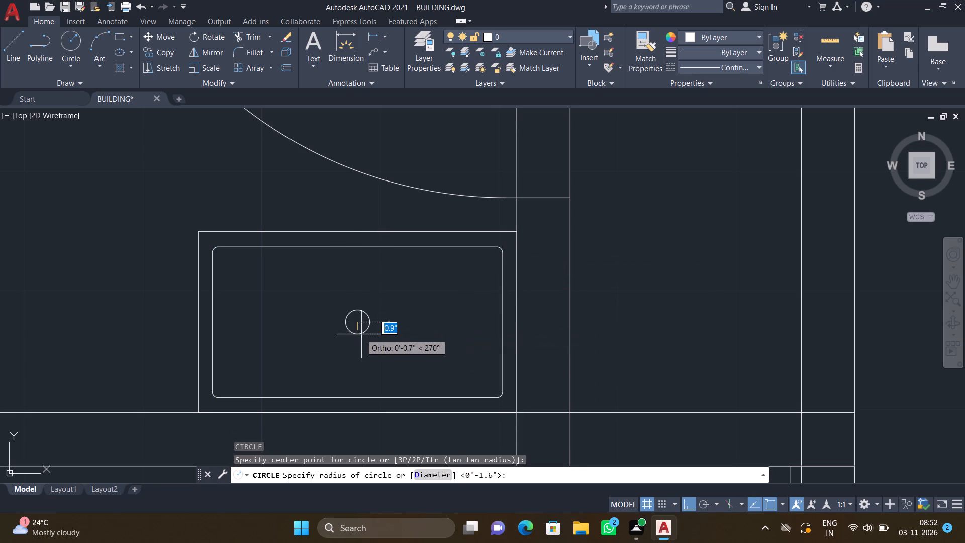
left_click(362, 332)
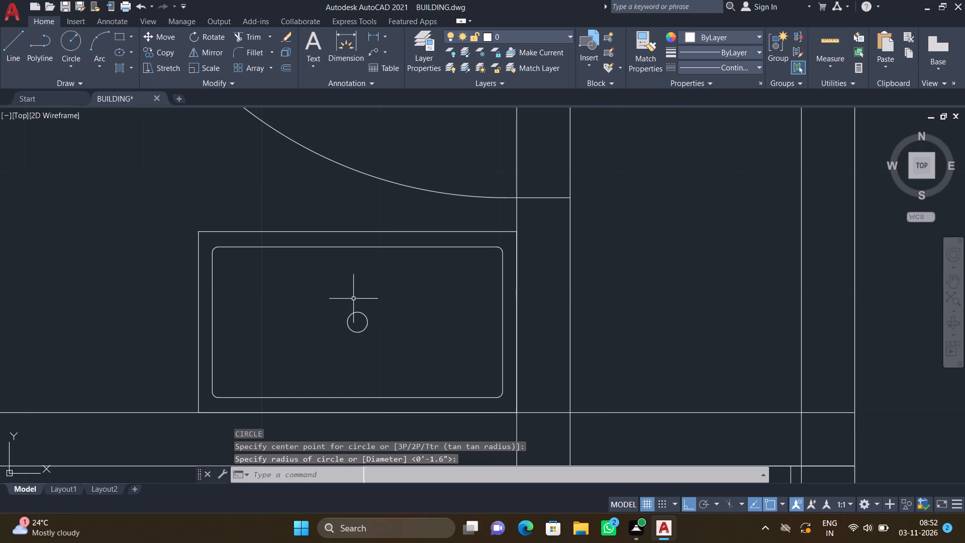
Draw a washbasin counter rectangle about 2'-0" by 1'-1" in the recess just east of the west toilet, against its south wall.
scroll(355, 299, "down", 4)
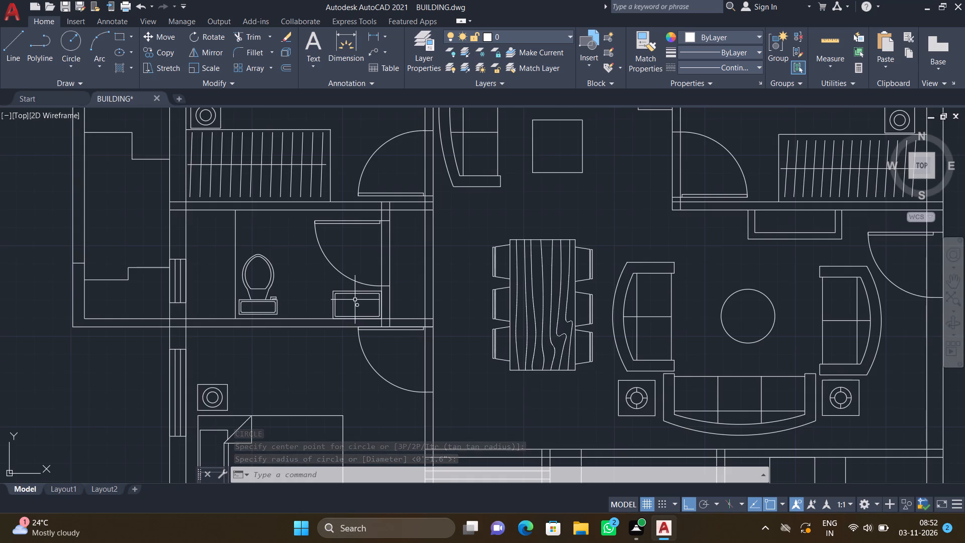
scroll(412, 303, "up", 2)
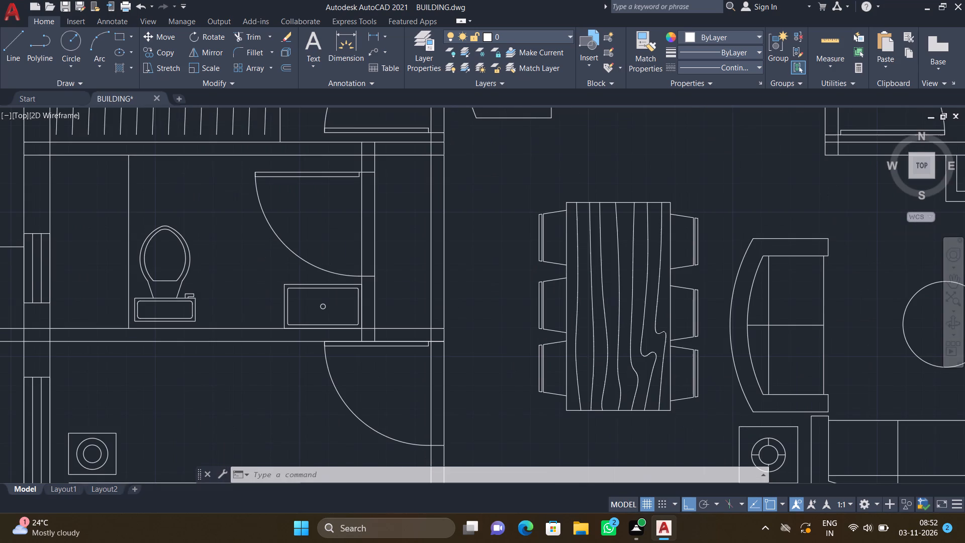
type("rec")
key("Return")
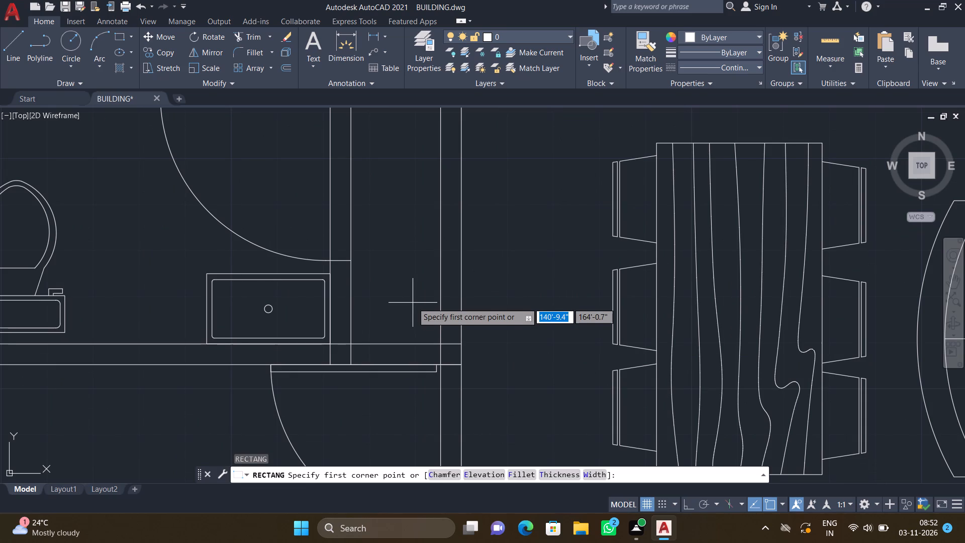
scroll(372, 331, "up", 2)
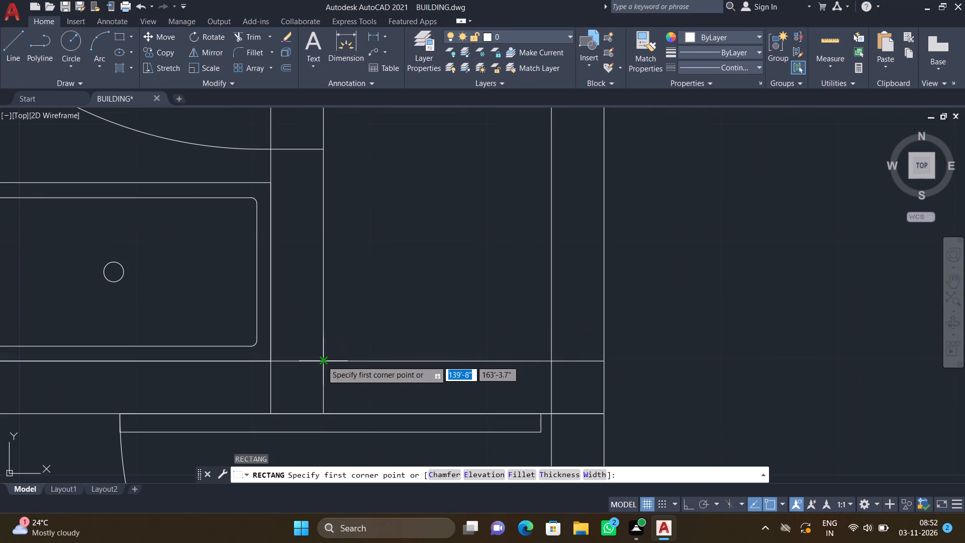
left_click(322, 360)
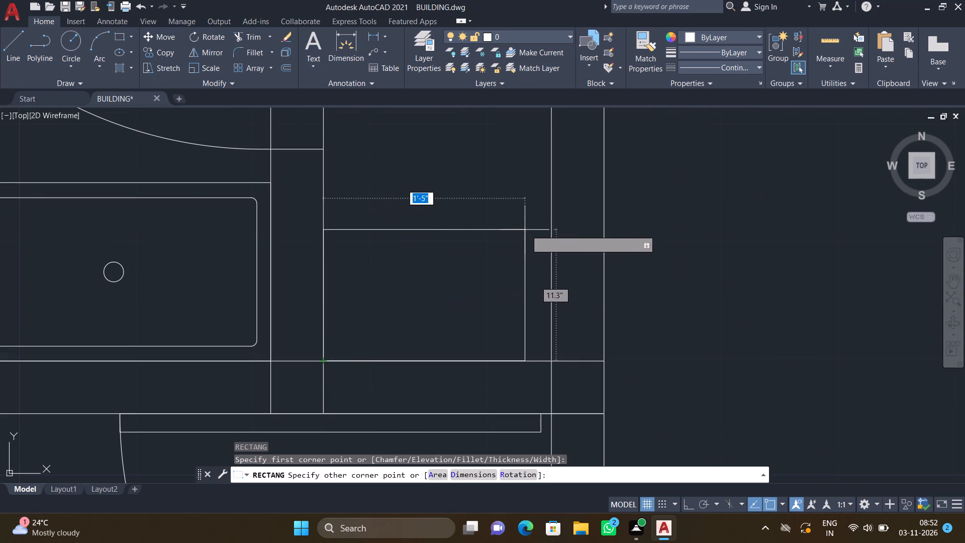
left_click(604, 209)
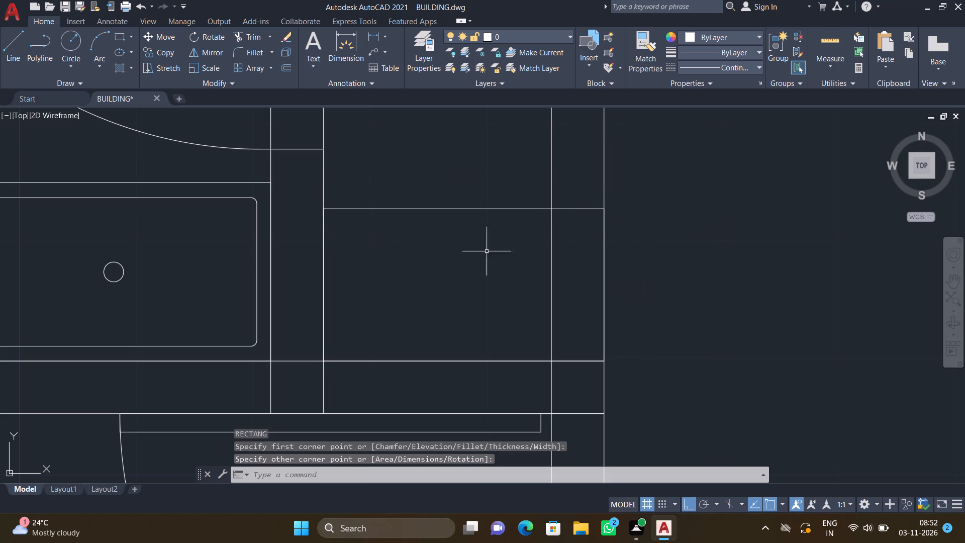
Draw an inner basin rectangle about 1'-9.6" by 10.6", inset evenly inside the recess's washbasin counter.
type("rec")
key("Return")
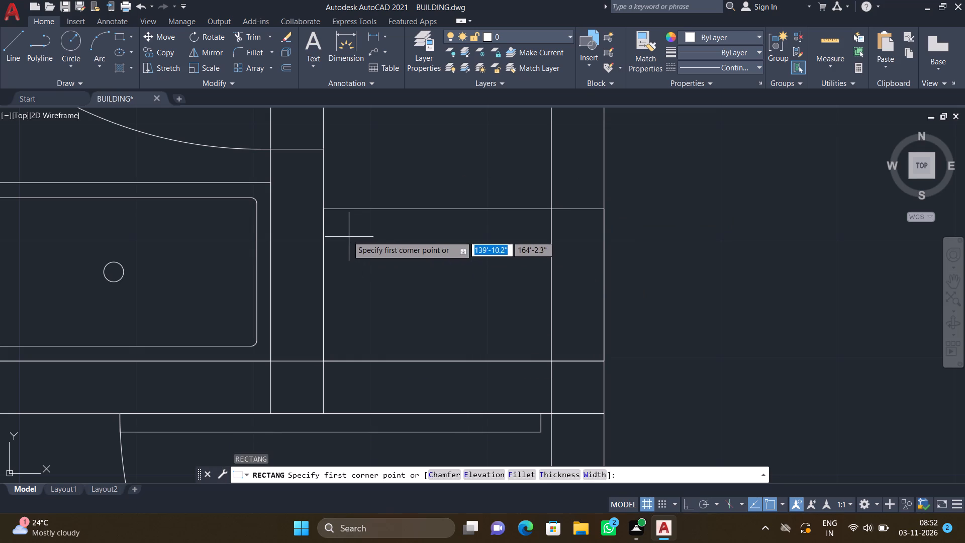
left_click(337, 223)
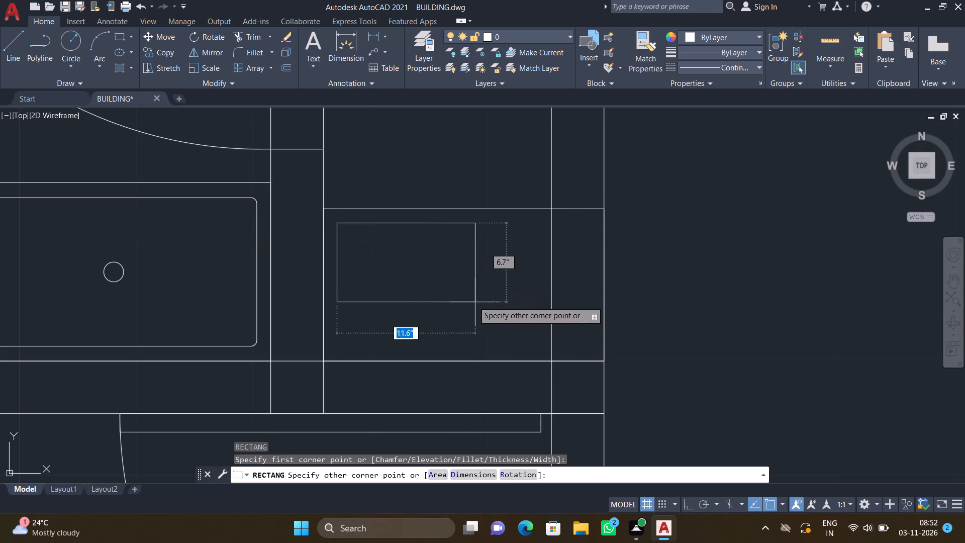
left_click(589, 347)
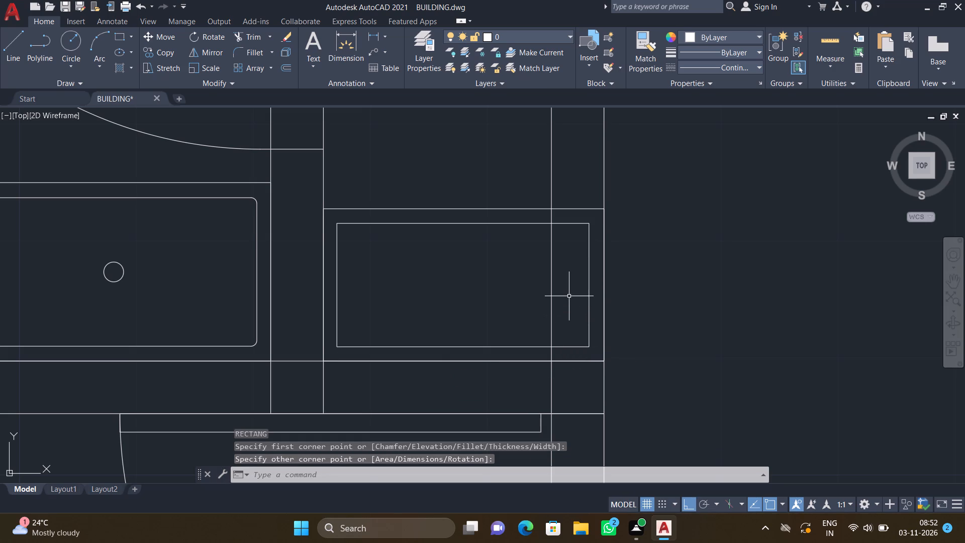
Fillet all four corners of the recess washbasin's inner rectangle with a 0.5" radius.
key("f")
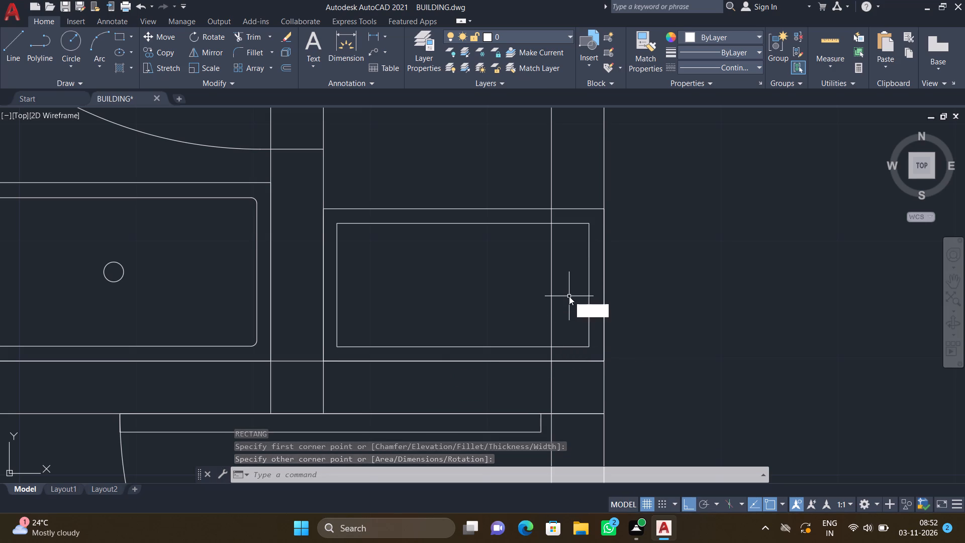
key("Return")
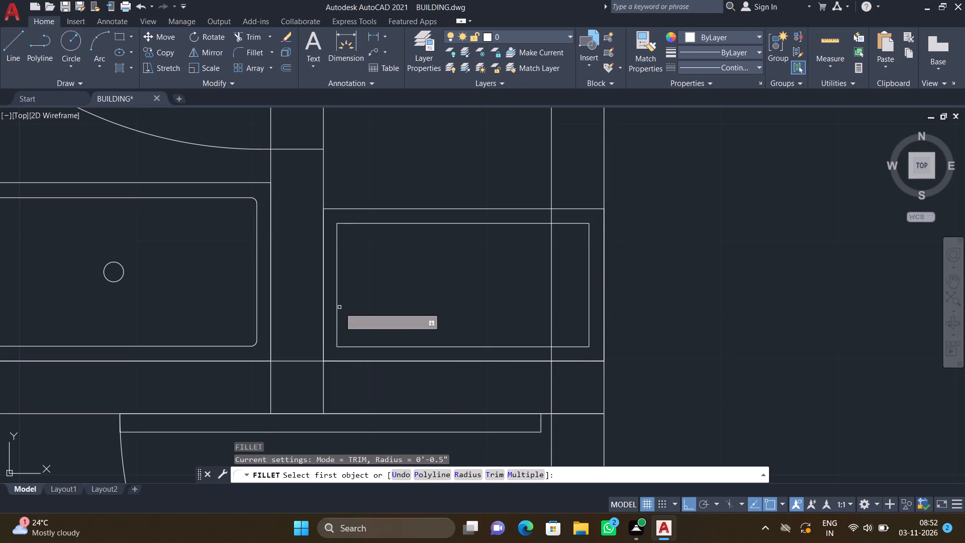
left_click(336, 299)
left_click(372, 224)
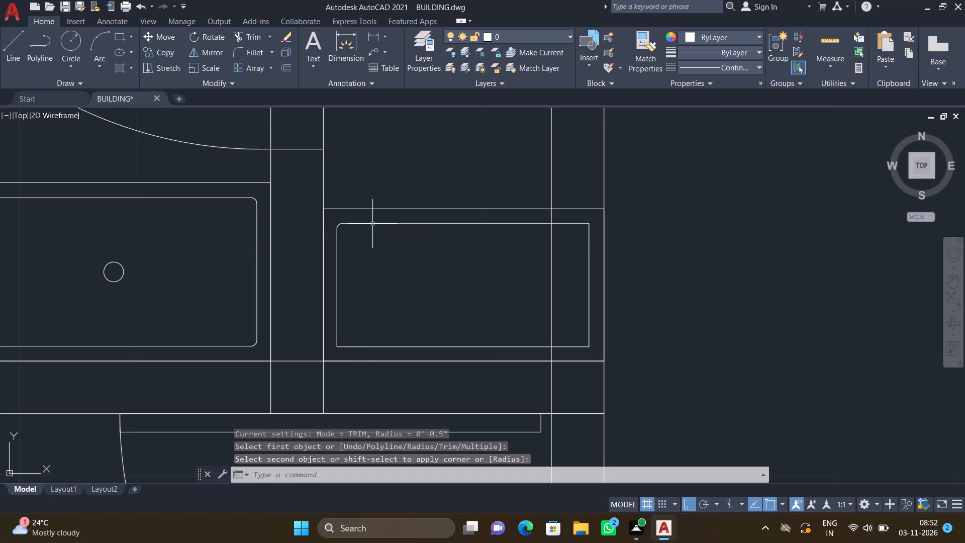
key("space")
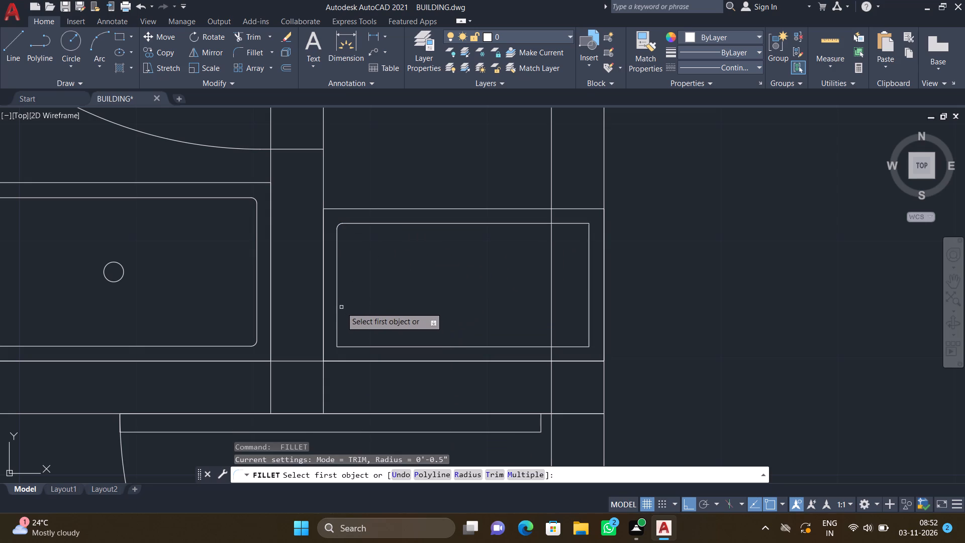
left_click(336, 300)
left_click(364, 345)
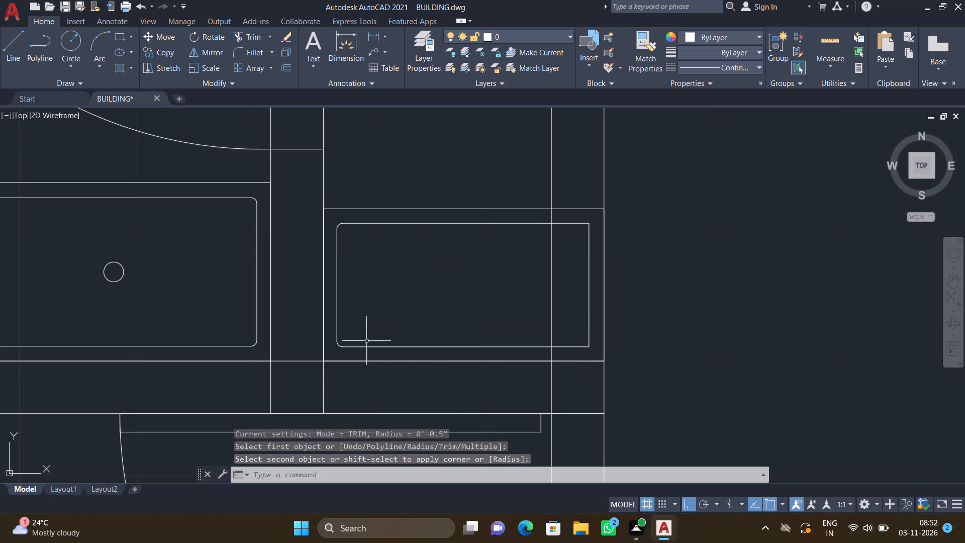
key("space")
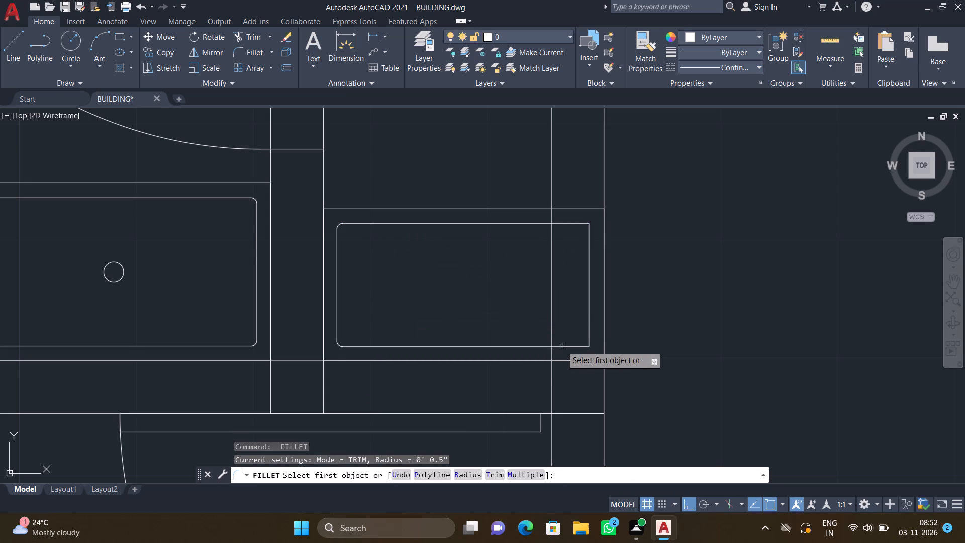
left_click(564, 347)
left_click(589, 319)
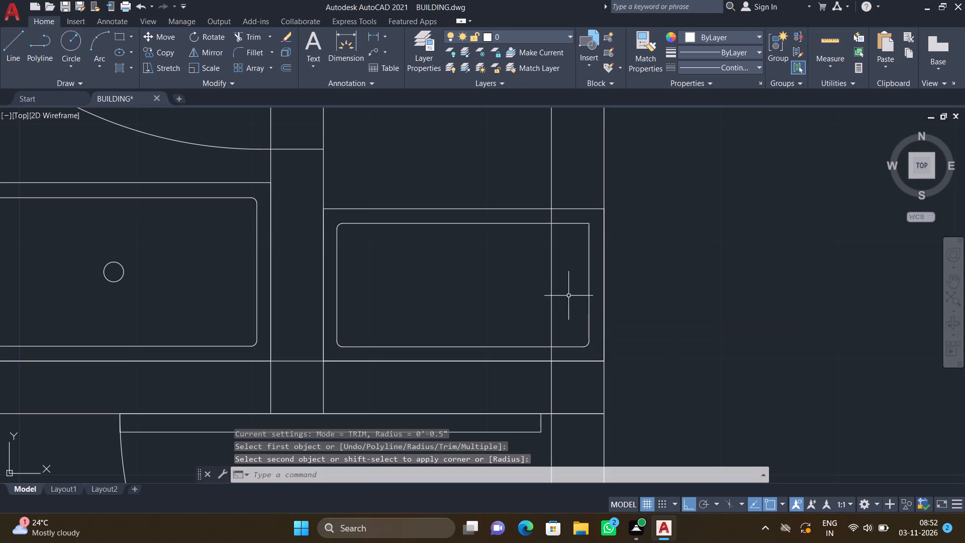
key("space")
left_click(574, 222)
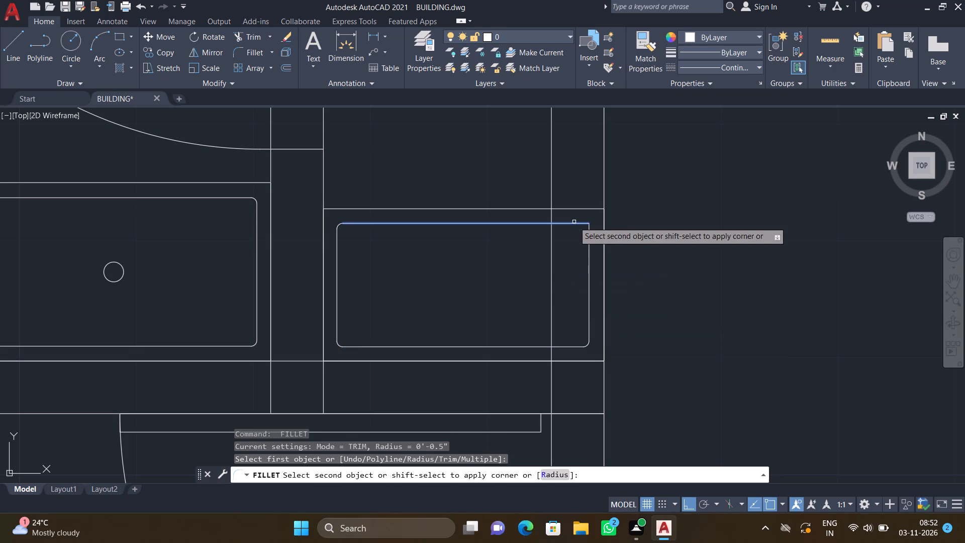
left_click(589, 242)
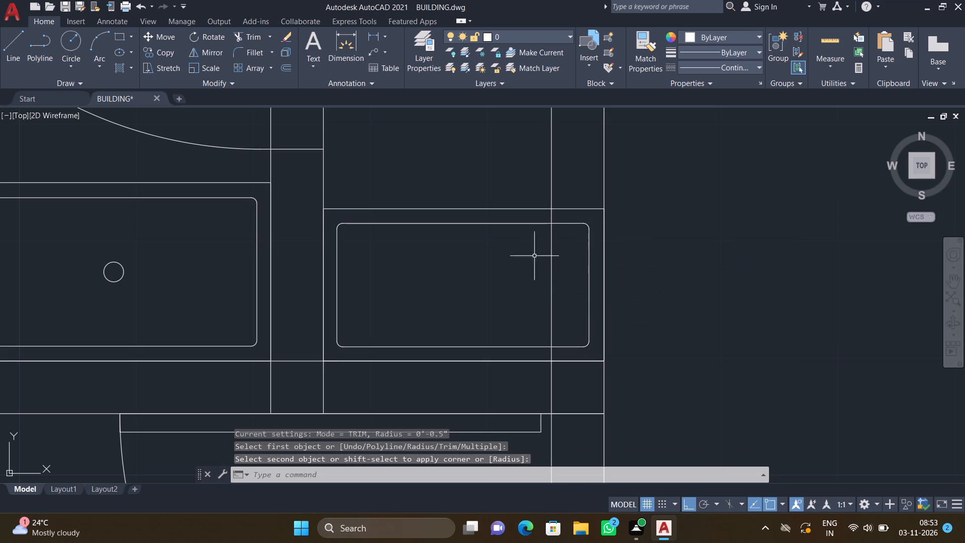
Draw a drain circle of about 1.1" radius at the centre of the recess washbasin.
key("c")
key("Return")
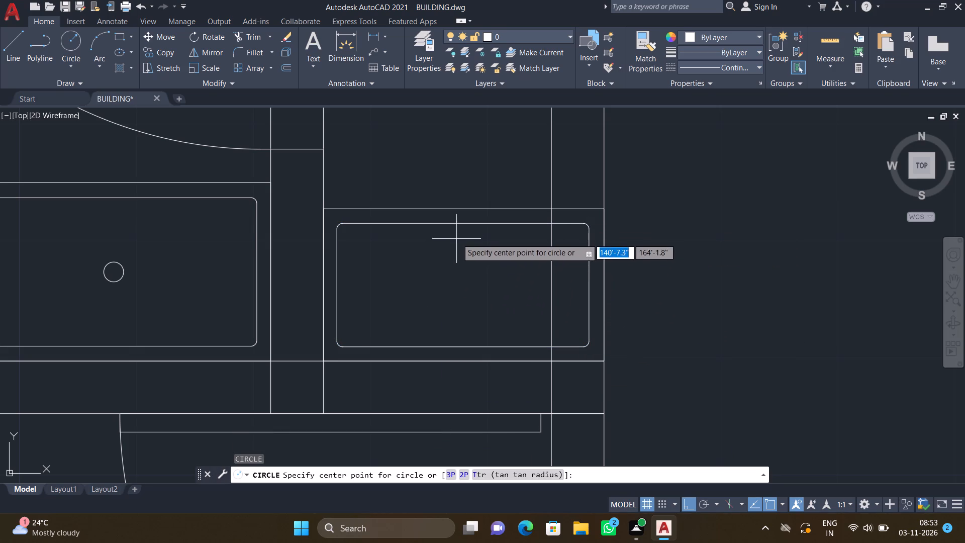
left_click(461, 283)
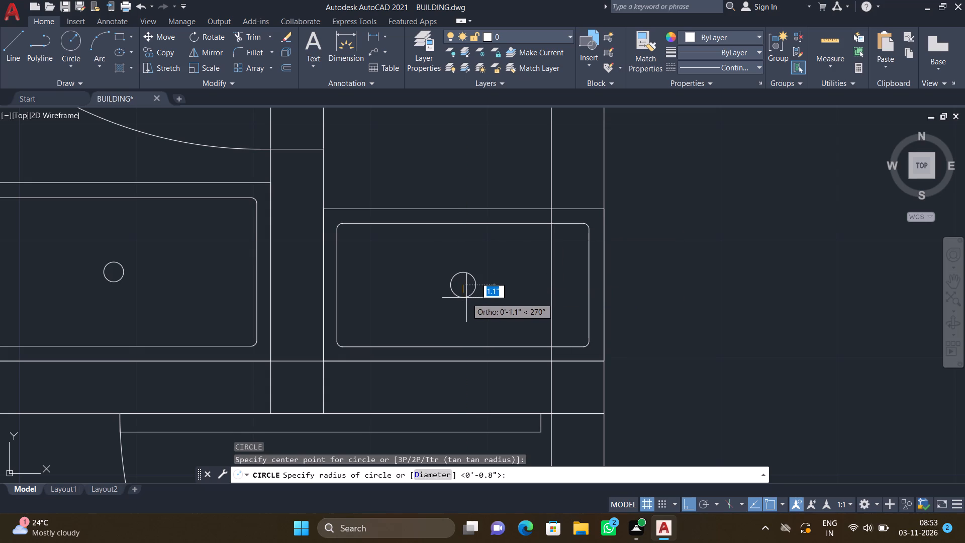
left_click(466, 298)
Trim away both wall lines closing the east side of the washbasin recess, opening it to the dining area.
scroll(423, 264, "down", 2)
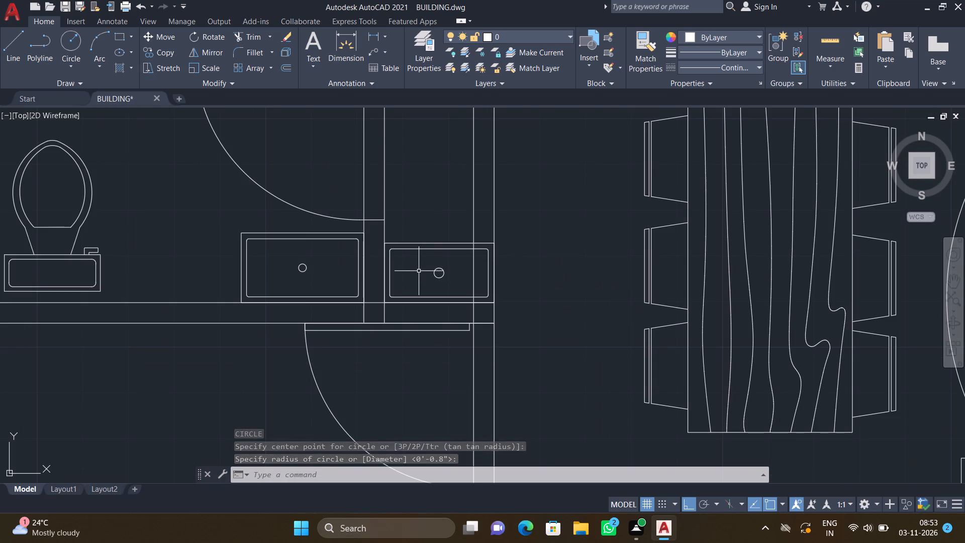
scroll(417, 269, "down", 4)
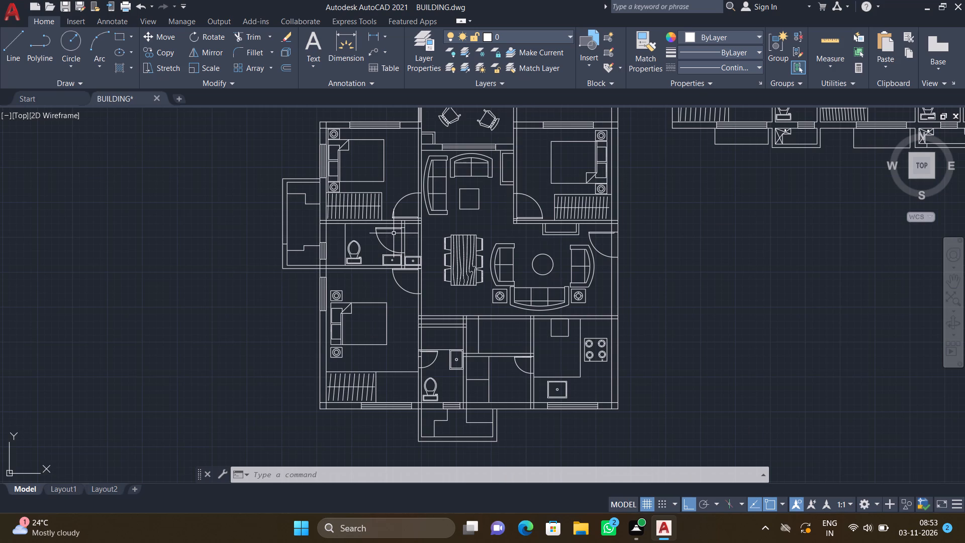
type("tr")
key("Return")
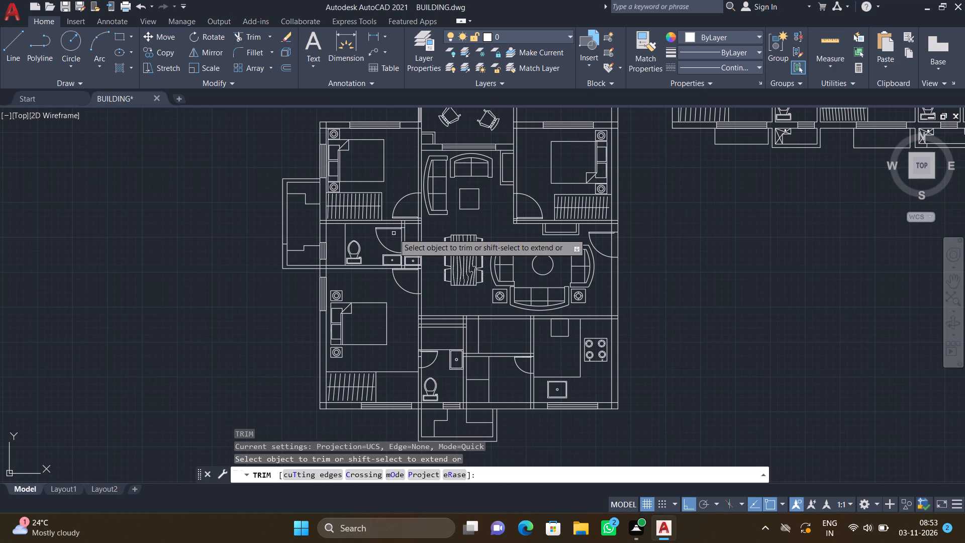
scroll(445, 243, "up", 1)
scroll(387, 241, "up", 2)
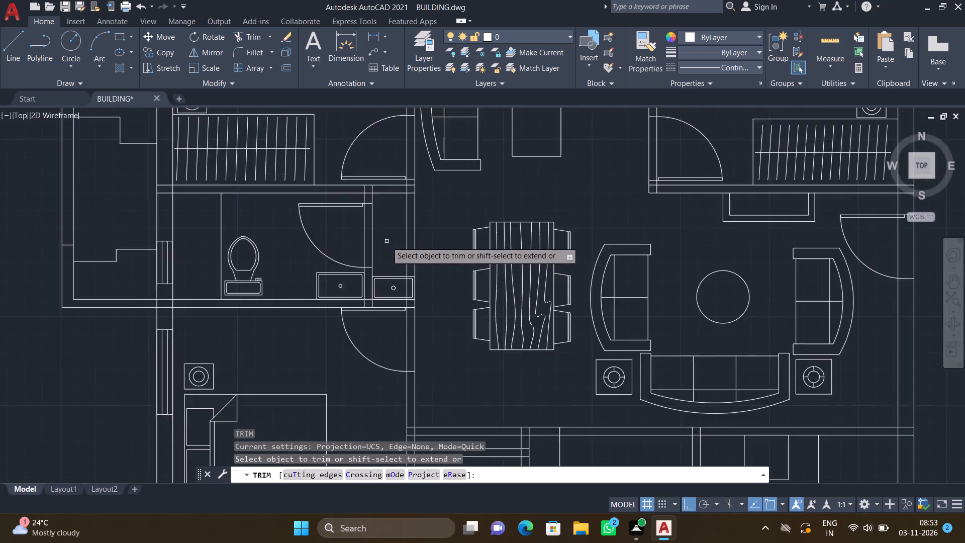
scroll(387, 241, "up", 1)
left_click_drag(412, 252, 429, 252)
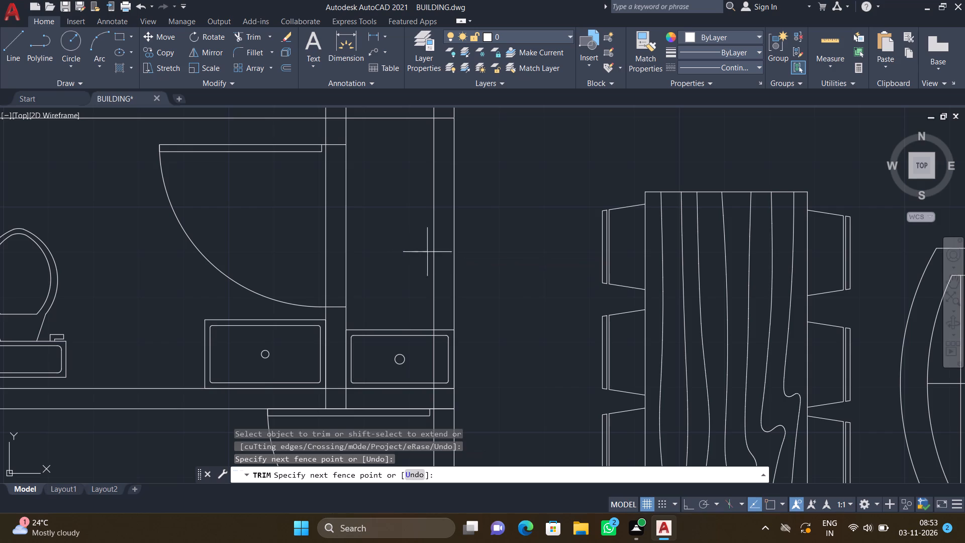
left_click_drag(429, 252, 469, 268)
Trim the three leftover pieces of the inner wall line running through the recess washbasin and its counter.
scroll(459, 265, "down", 2)
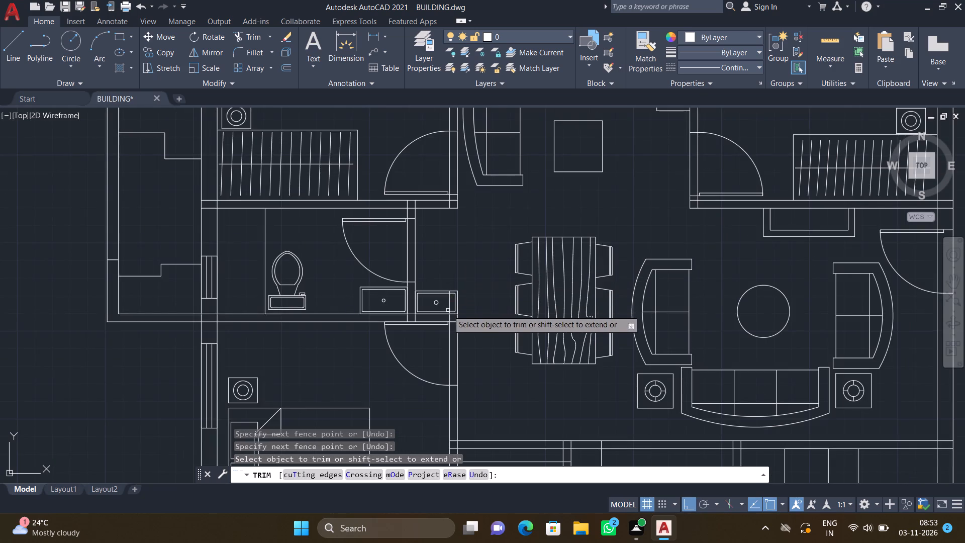
scroll(448, 313, "up", 2)
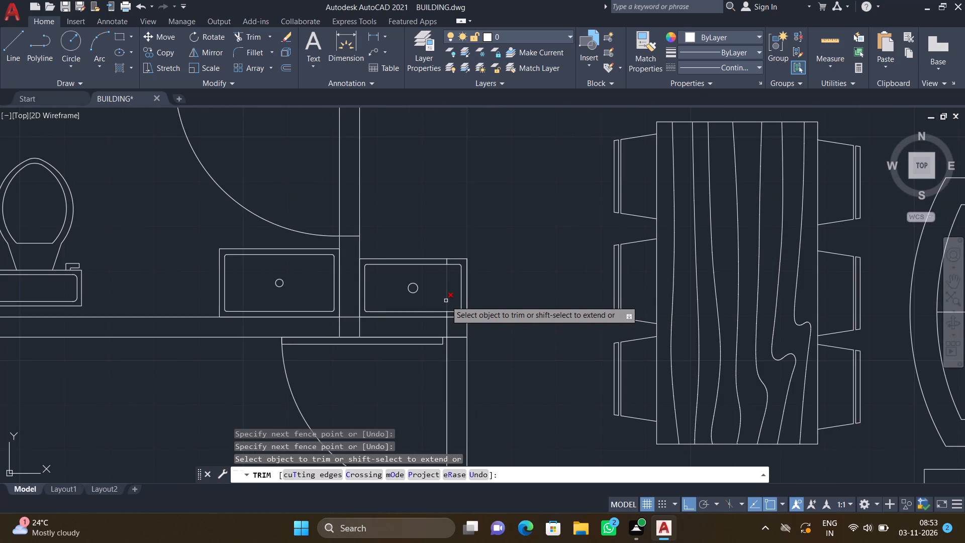
scroll(445, 304, "up", 1)
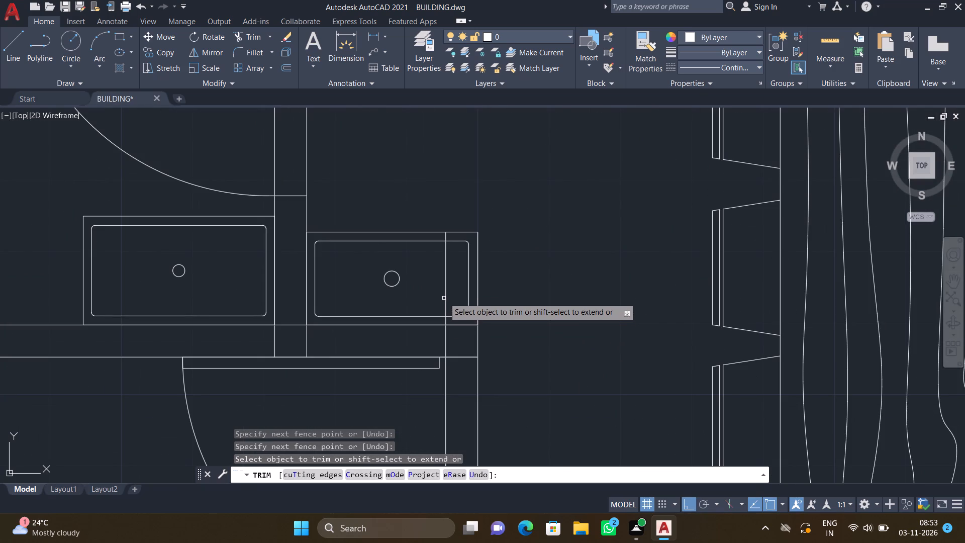
left_click(445, 296)
scroll(444, 324, "up", 1)
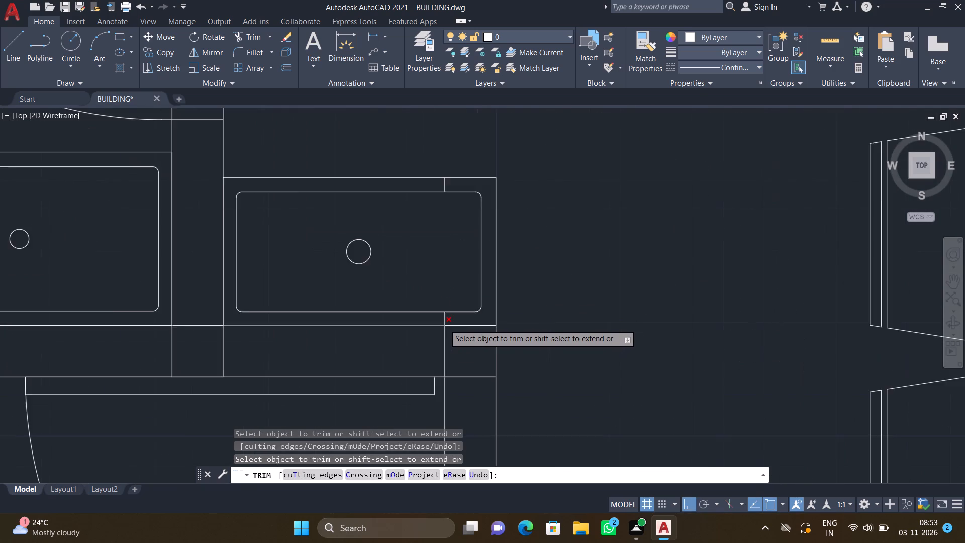
scroll(444, 324, "up", 1)
left_click(444, 320)
scroll(435, 285, "down", 2)
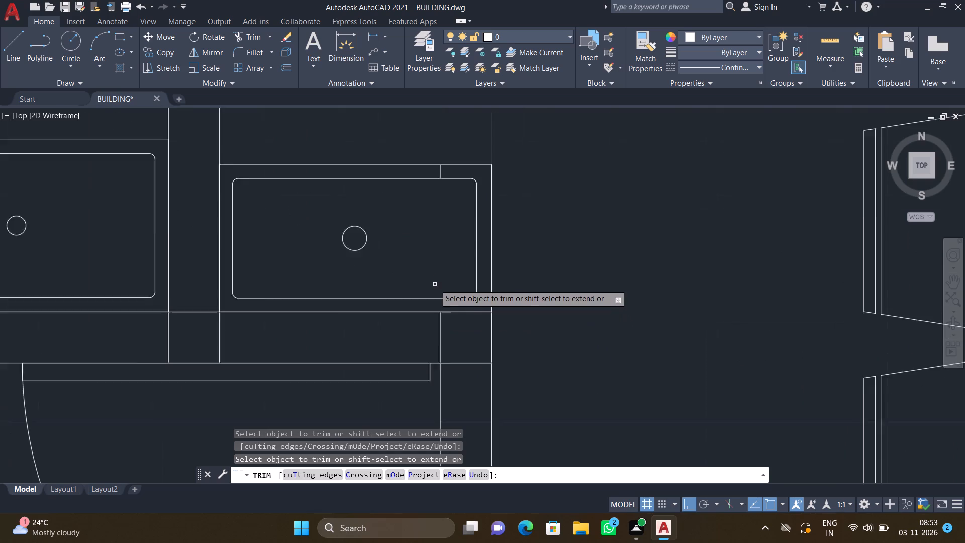
scroll(438, 211, "up", 2)
left_click(433, 214)
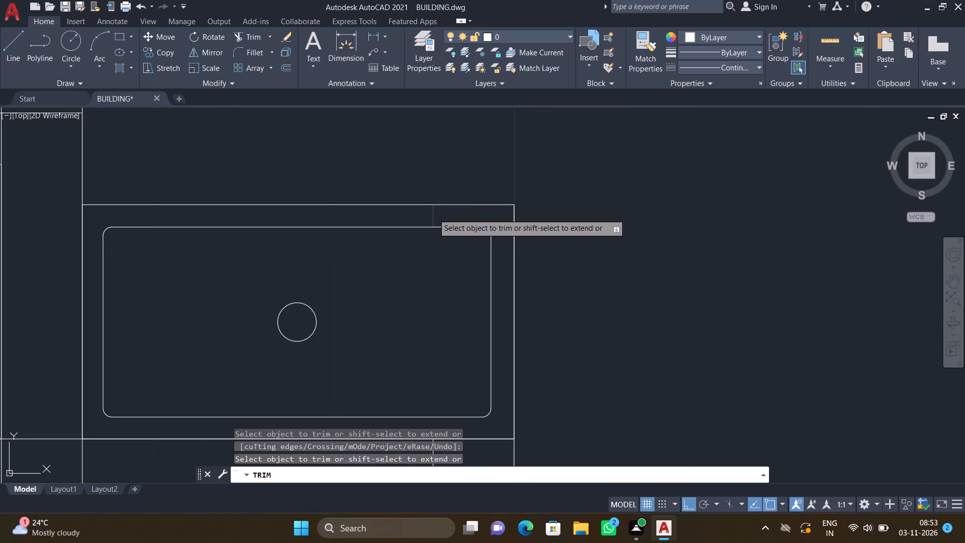
scroll(528, 270, "down", 3)
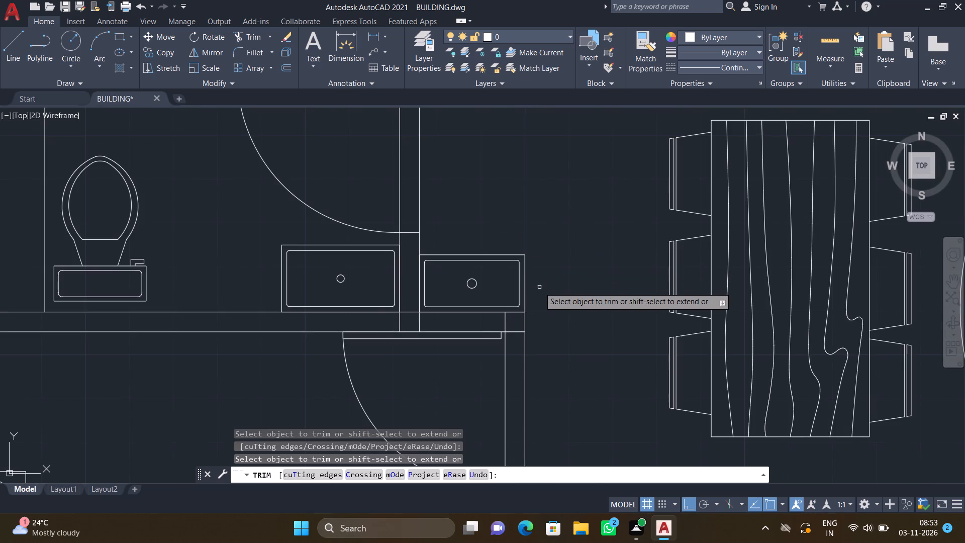
scroll(539, 287, "down", 1)
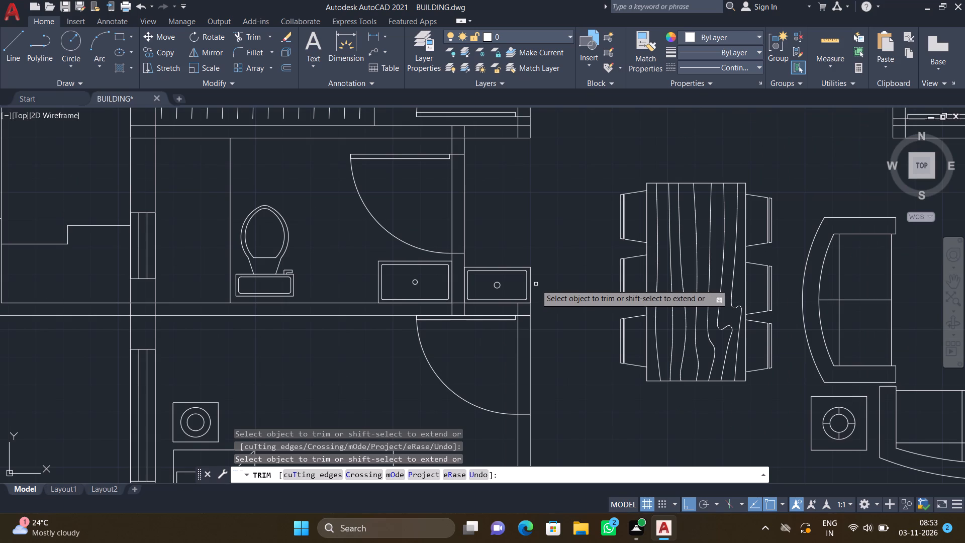
scroll(564, 302, "down", 4)
scroll(600, 363, "up", 2)
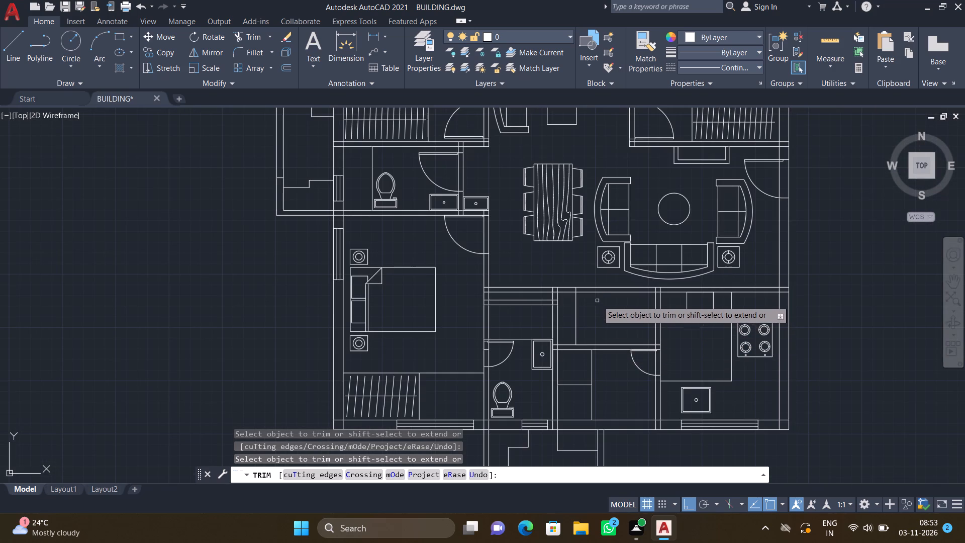
key("Return")
Draw a short jamb line across the thickness of the living room's south wall, just southwest of the three-seat sofa.
key("l")
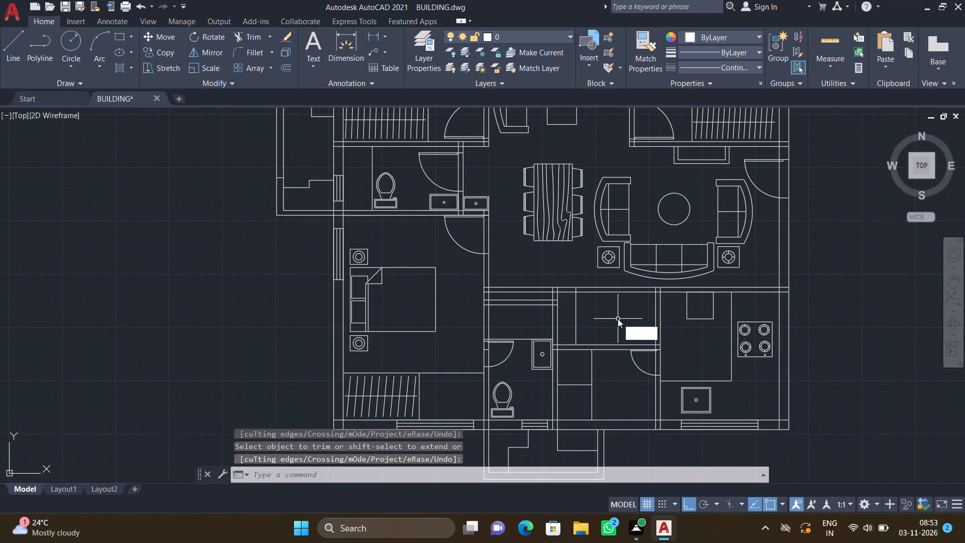
key("Return")
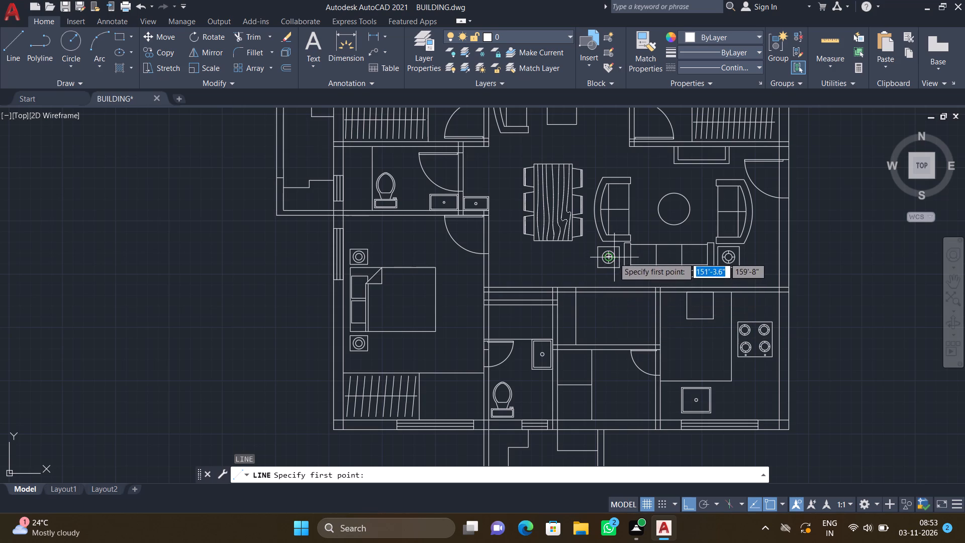
scroll(611, 268, "up", 2)
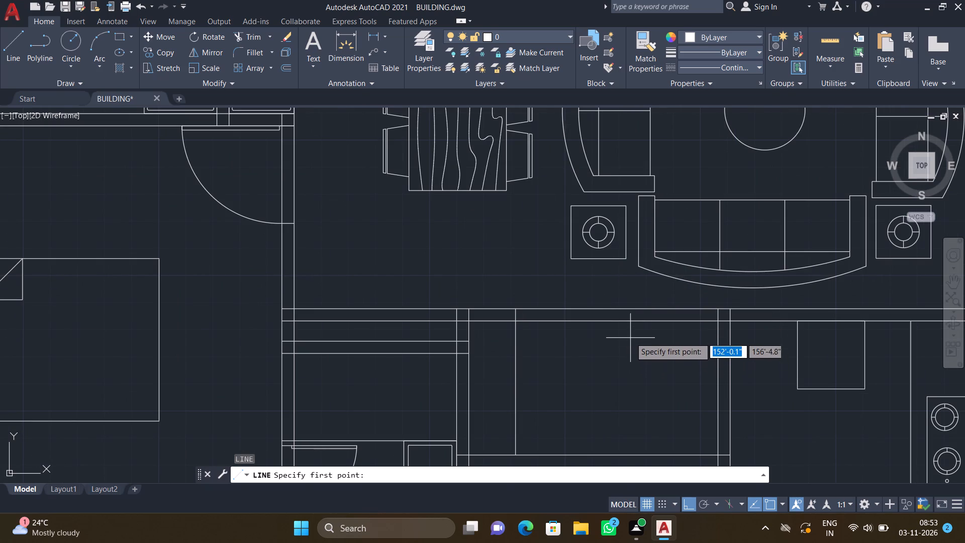
left_click(641, 309)
scroll(642, 320, "up", 2)
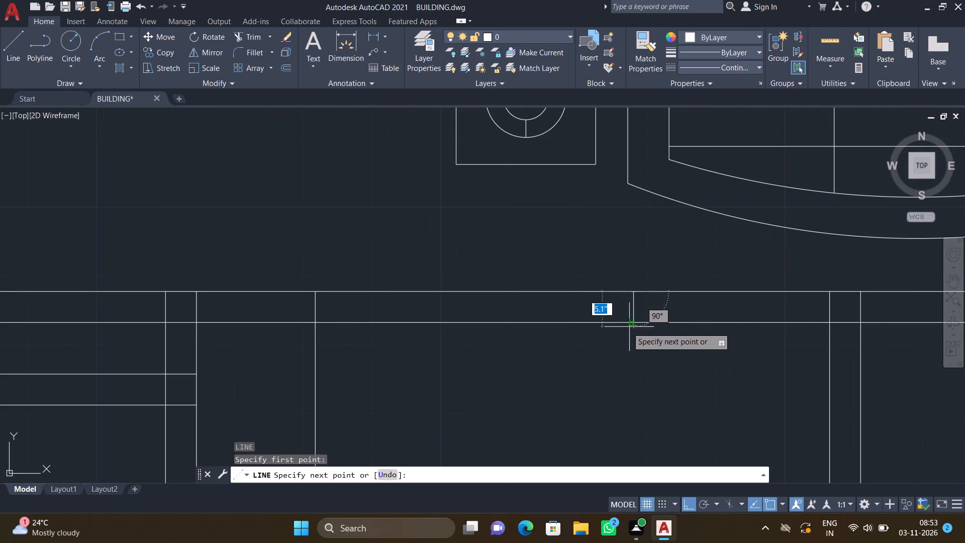
left_click(633, 321)
key("Return")
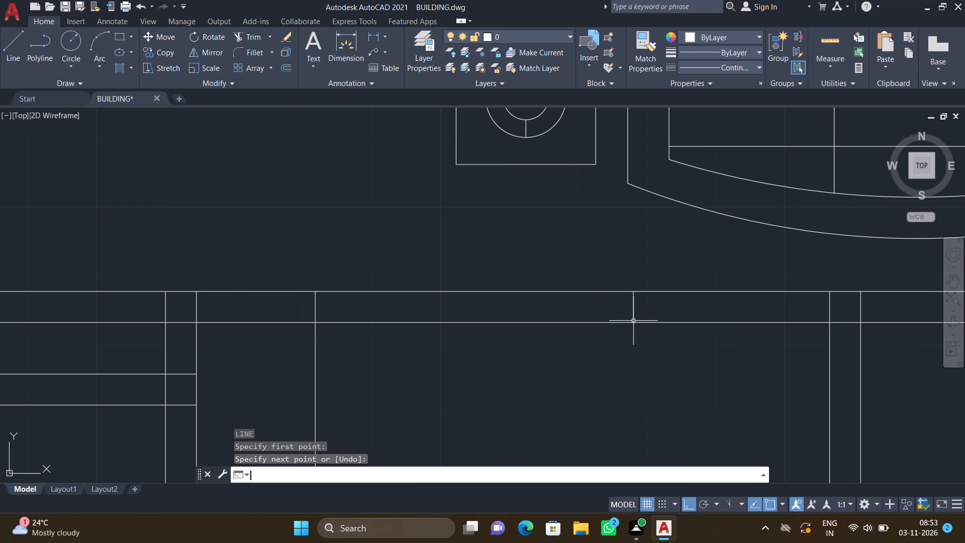
Trim both lines of the living room's south wall from the new jamb line west to the south toilet's east wall.
scroll(625, 325, "down", 2)
type("tr")
key("Return")
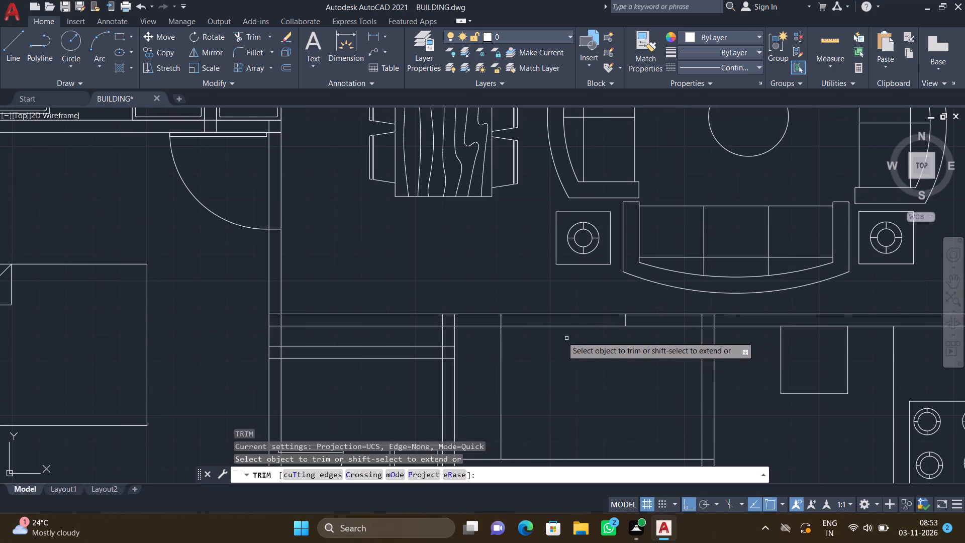
left_click_drag(546, 302, 557, 342)
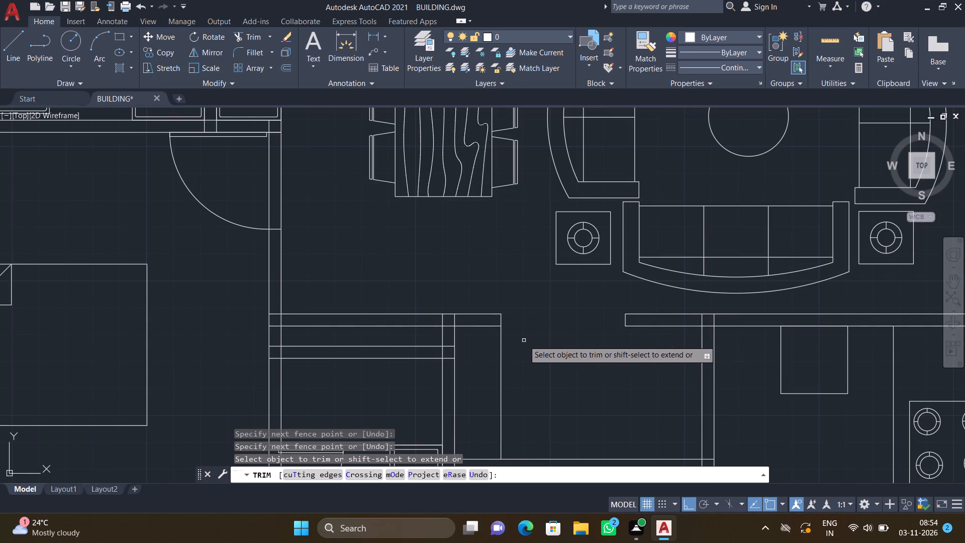
scroll(487, 325, "up", 1)
left_click_drag(456, 291, 459, 323)
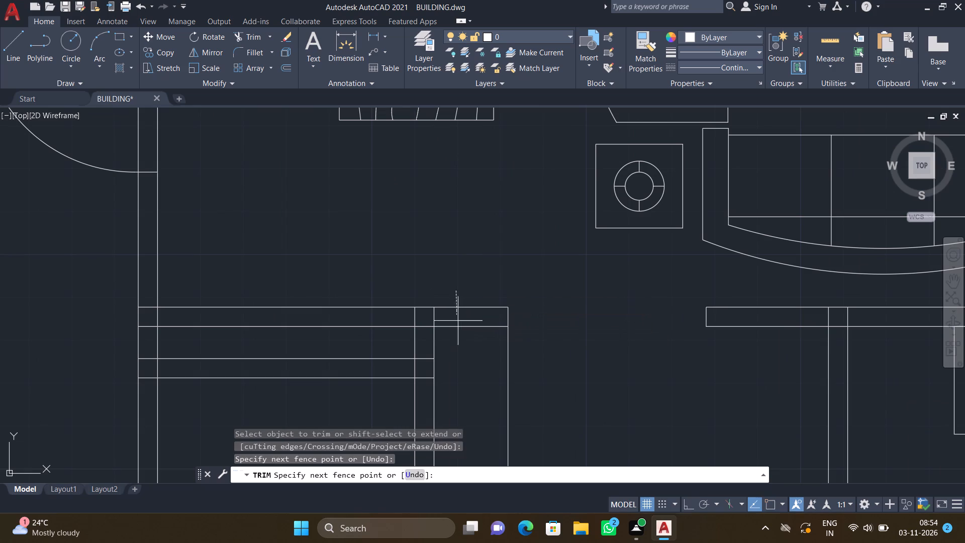
left_click_drag(459, 323, 463, 359)
Trim the south face line of the wall along the niche north of the south toilet, including the pieces inside both end walls.
left_click(385, 326)
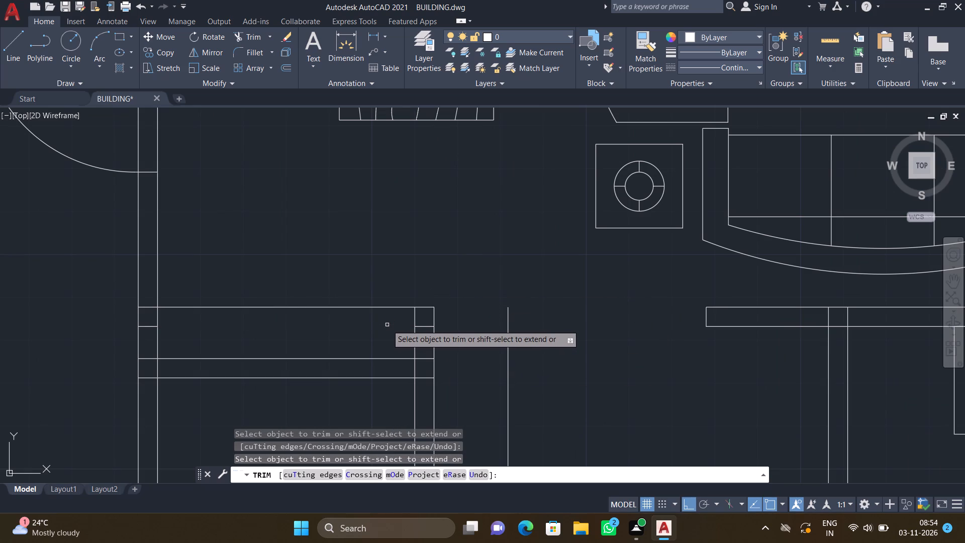
left_click(419, 327)
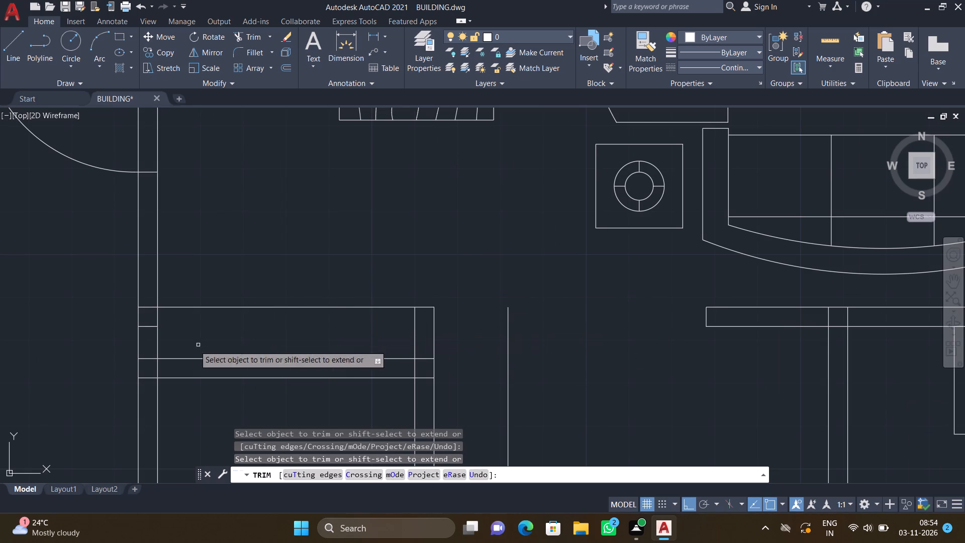
left_click(152, 325)
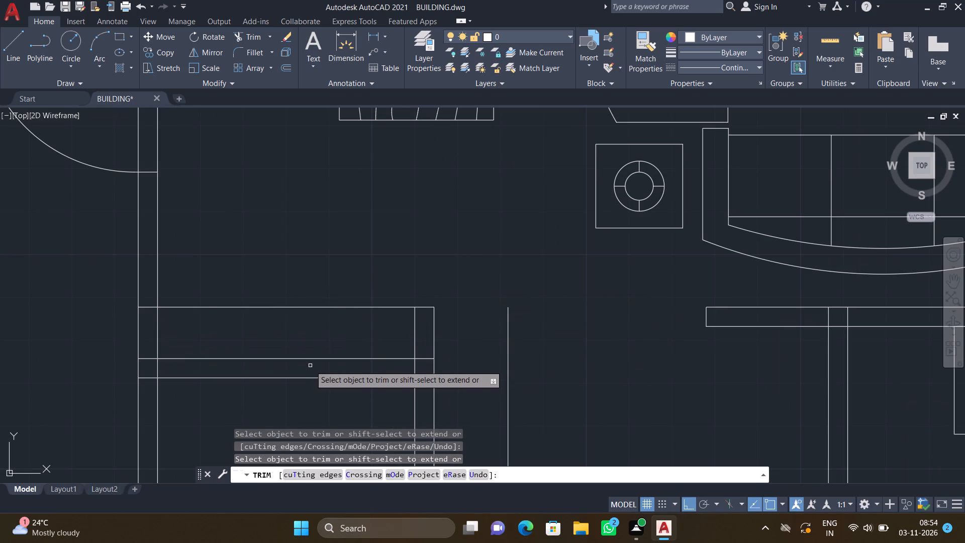
key("Return")
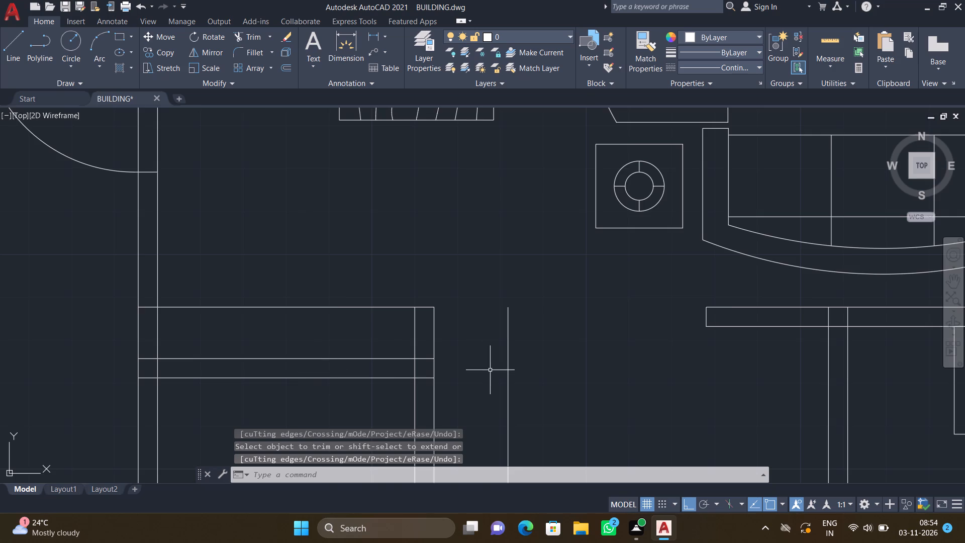
Trim away the partition lines between the kitchen and the space to its west, including their stubs inside the living room's south wall.
scroll(490, 370, "down", 2)
scroll(615, 411, "down", 2)
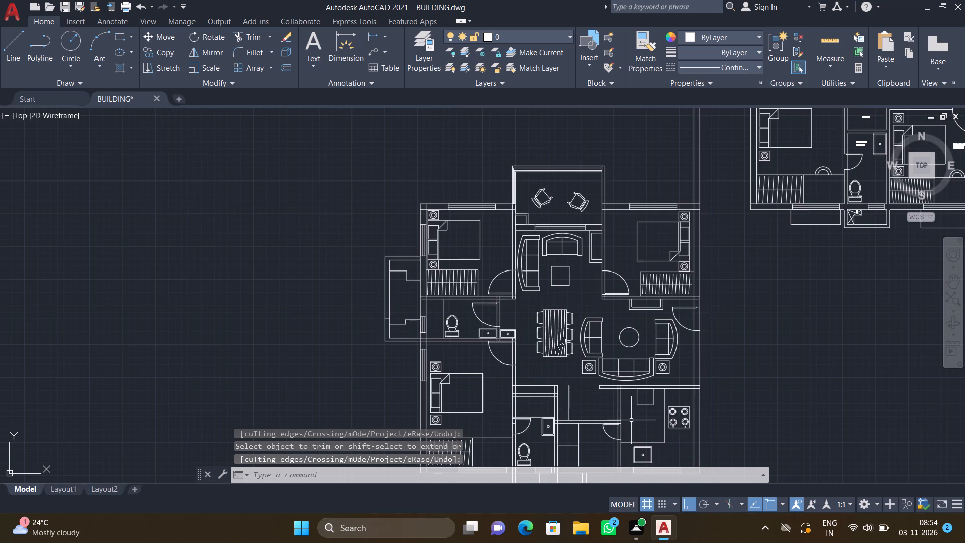
scroll(631, 421, "up", 2)
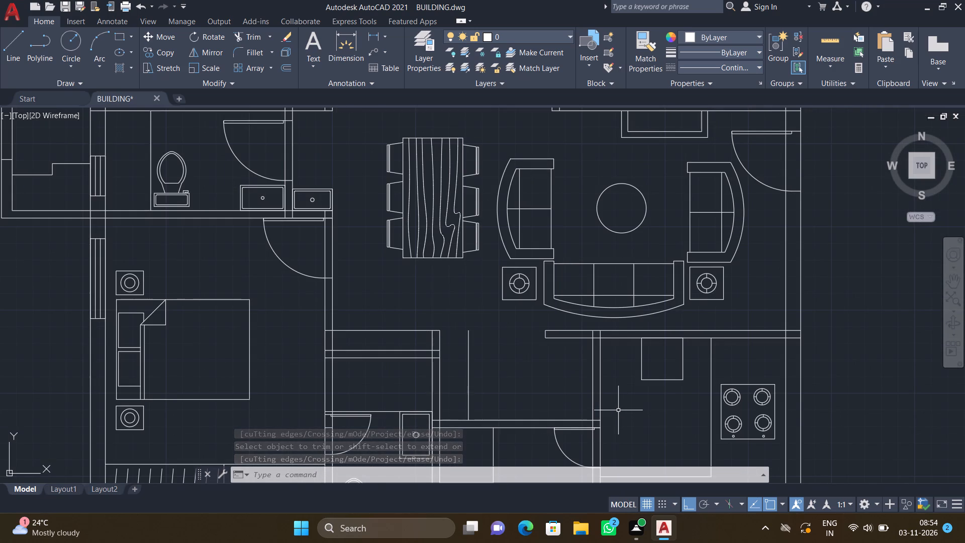
type("tr")
key("Return")
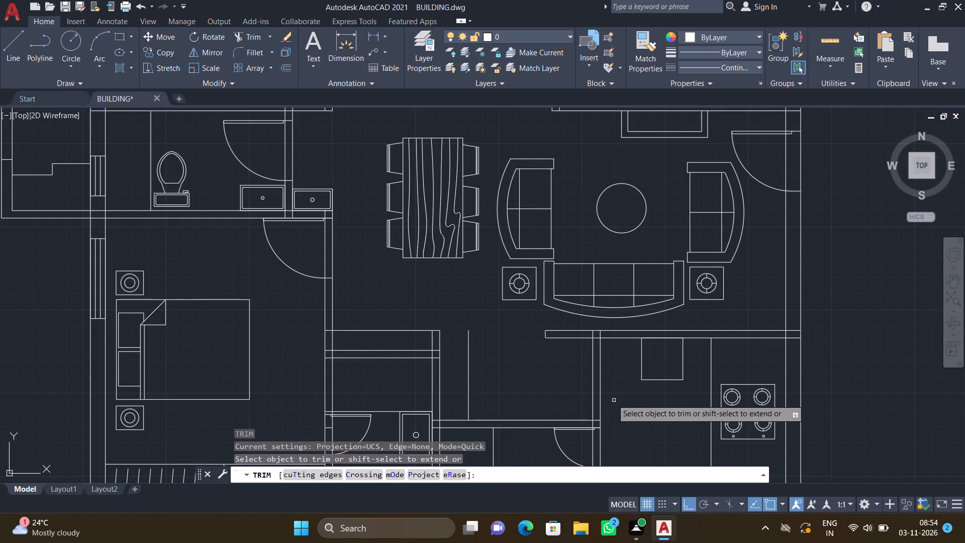
left_click_drag(578, 387, 627, 390)
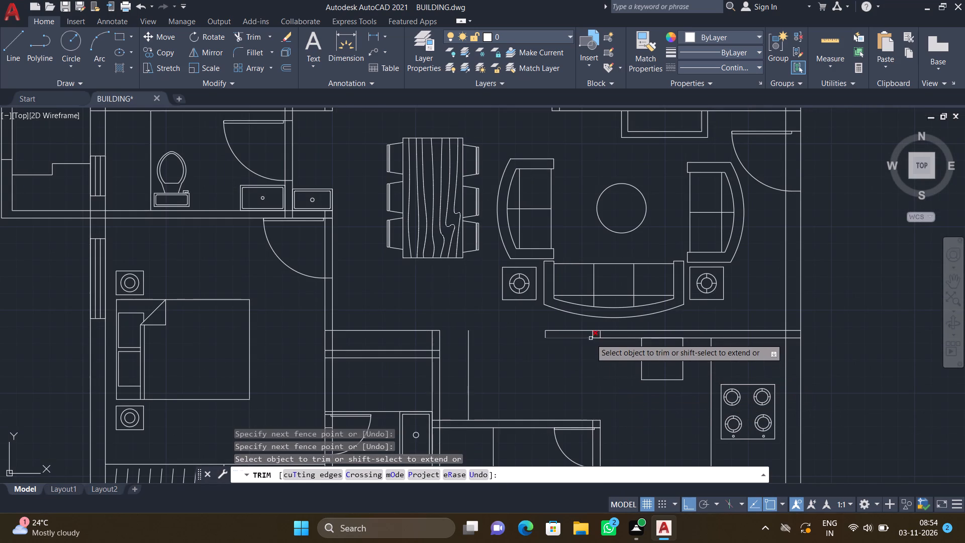
scroll(591, 338, "up", 2)
left_click(592, 330)
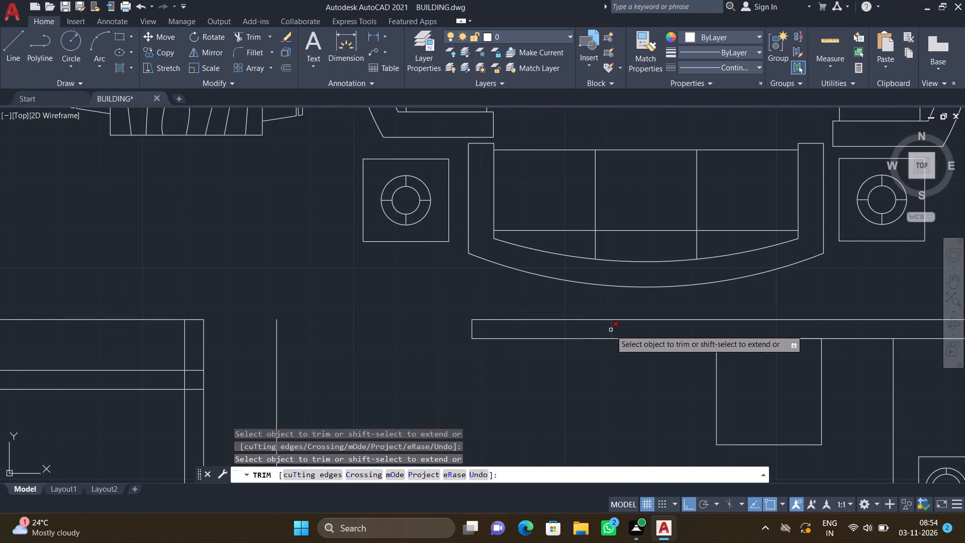
left_click(611, 330)
key("Return")
scroll(608, 344, "down", 5)
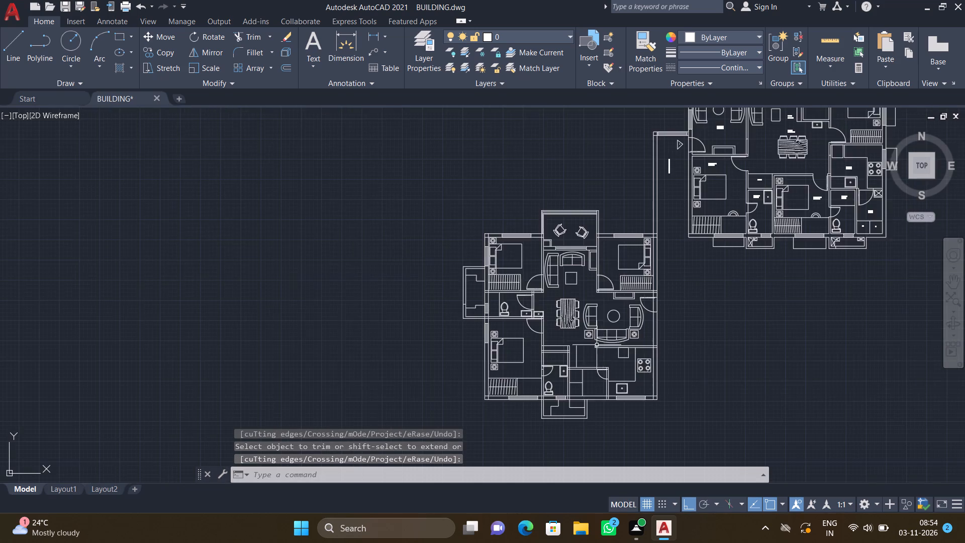
scroll(577, 331, "down", 1)
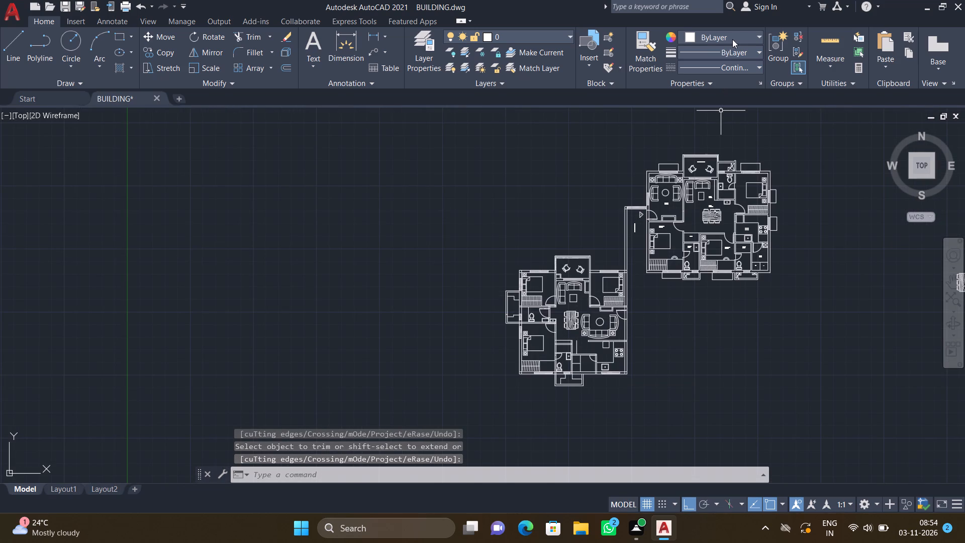
Set the current linetype to ACAD_ISO02W100 for drawing dashed lines.
left_click(727, 64)
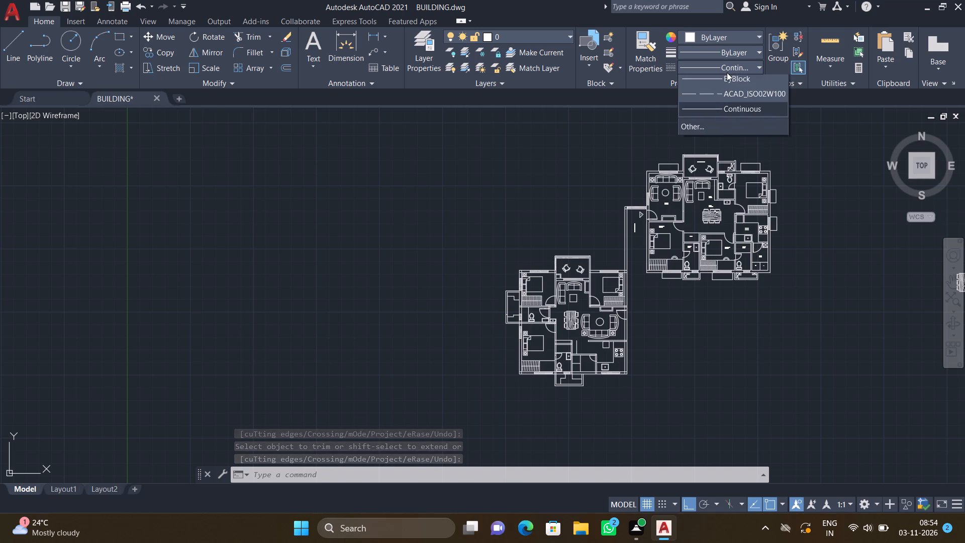
left_click(733, 110)
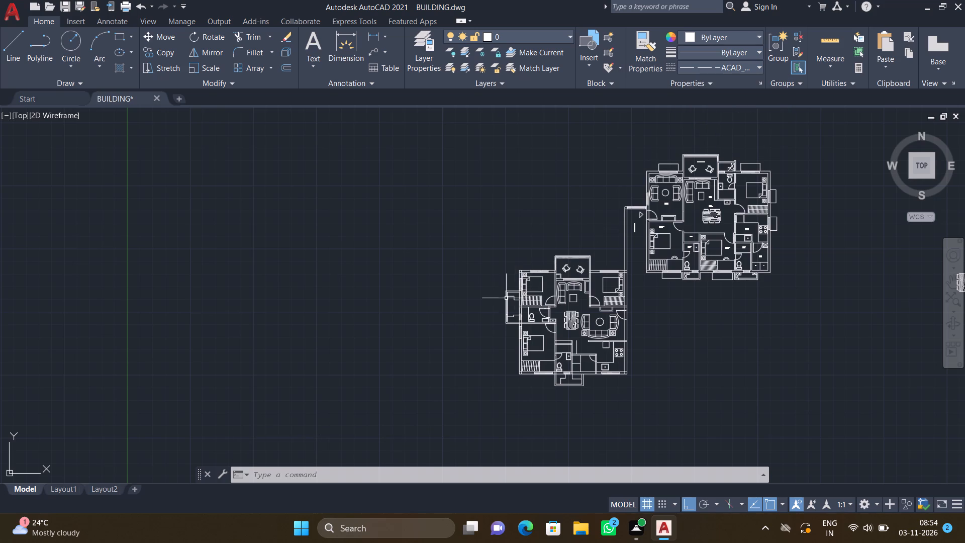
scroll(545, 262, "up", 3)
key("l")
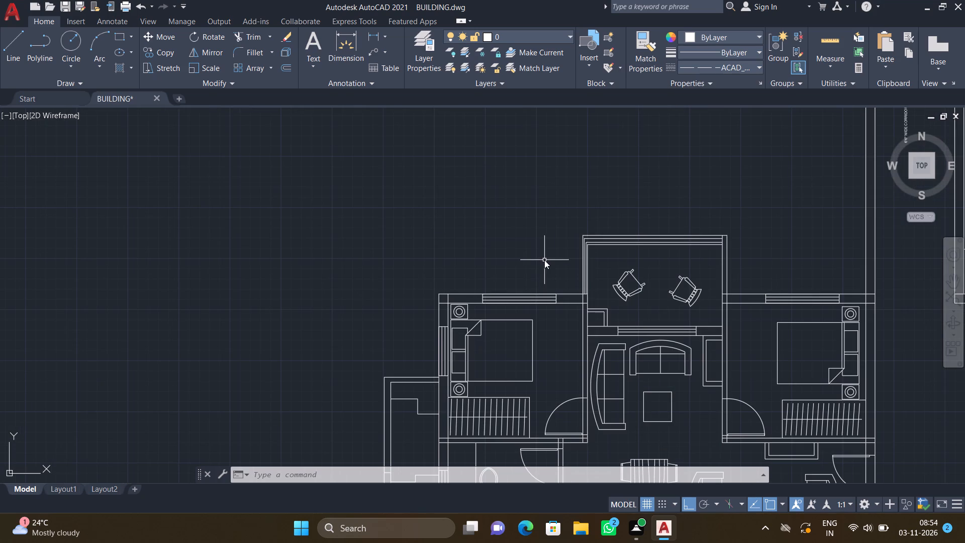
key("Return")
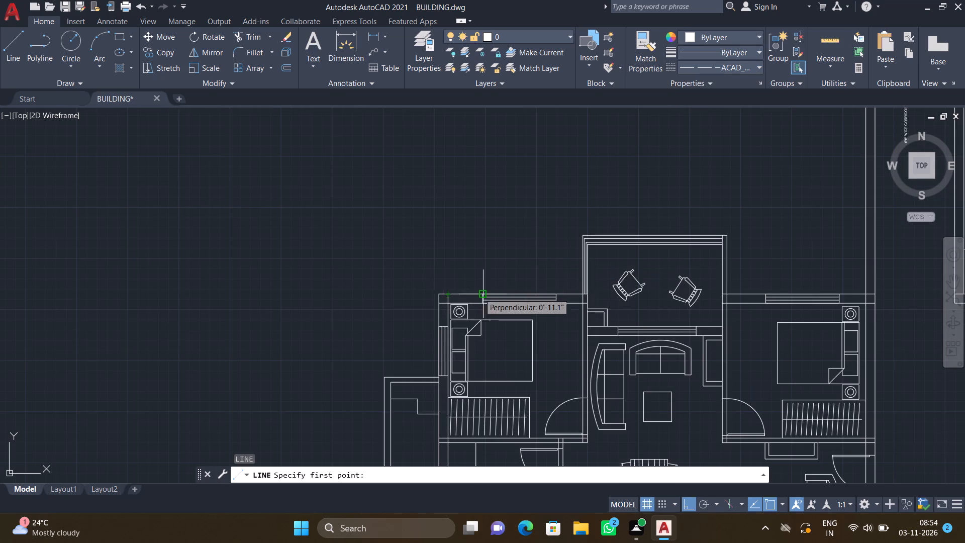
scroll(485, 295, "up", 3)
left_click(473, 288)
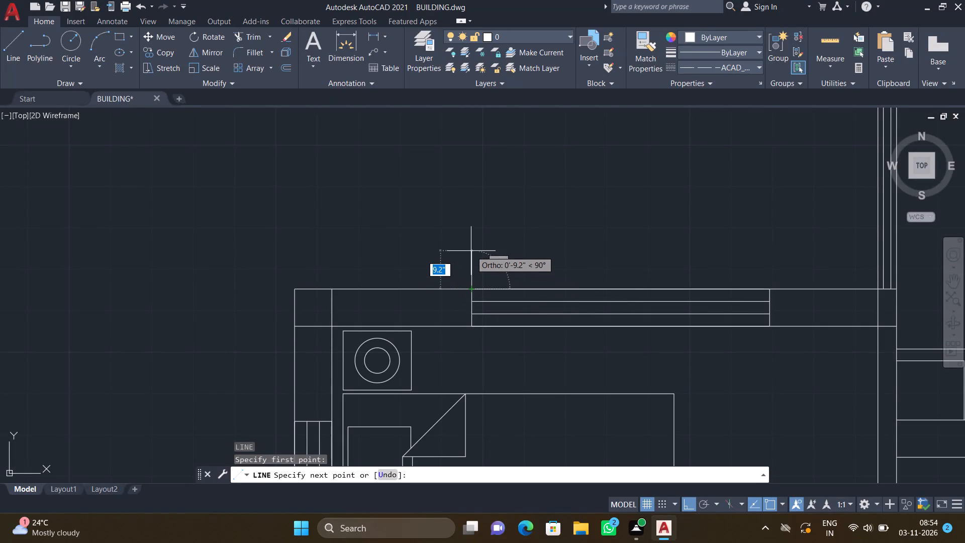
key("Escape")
Draw a three-sided dashed outline about 6'-2" wide and 2' deep outside the northwest bedroom's north window, slightly wider than the window.
key("l")
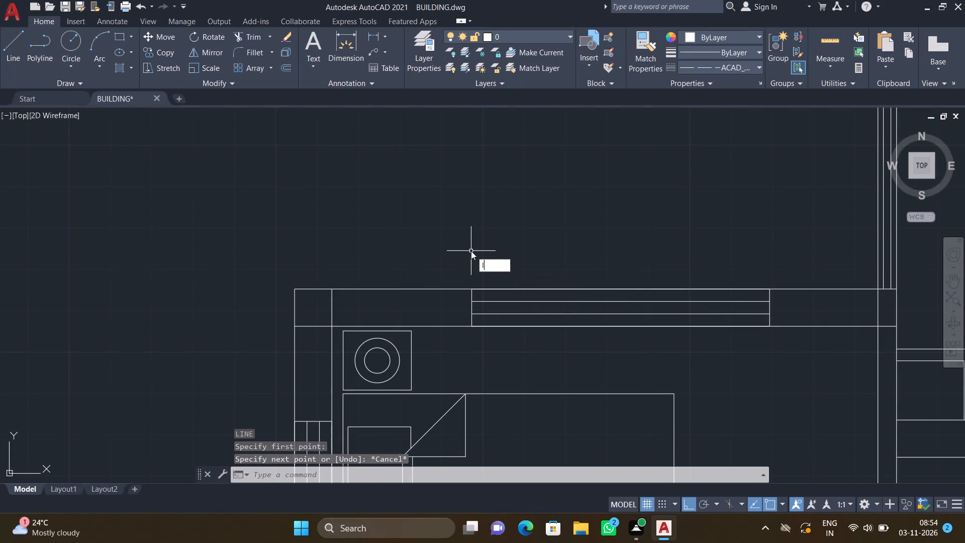
key("Return")
scroll(456, 283, "up", 1)
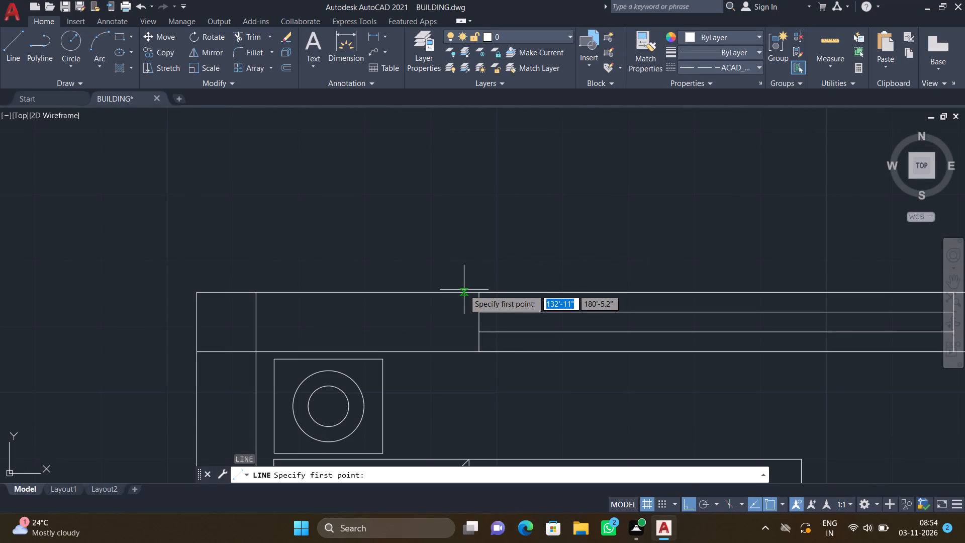
left_click(466, 292)
scroll(474, 226, "down", 2)
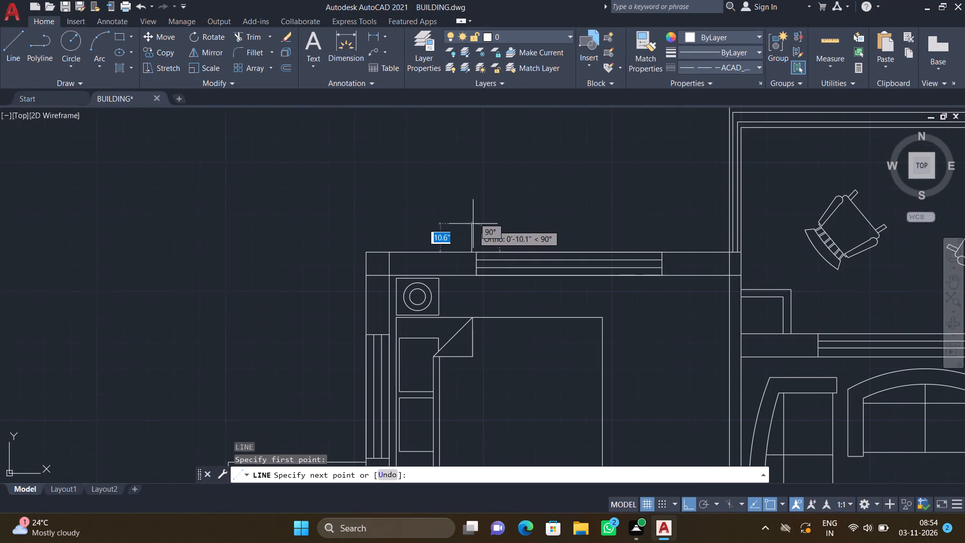
scroll(476, 197, "up", 1)
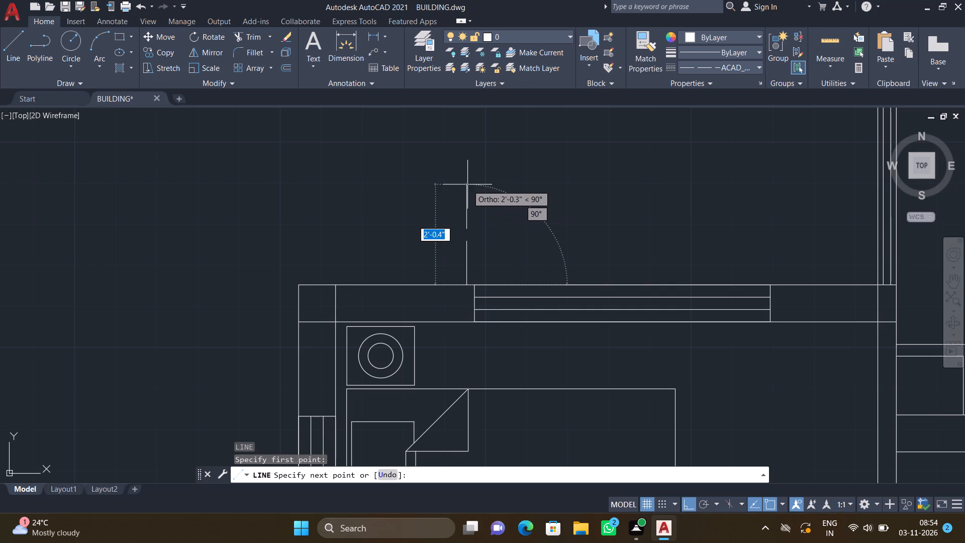
left_click(470, 177)
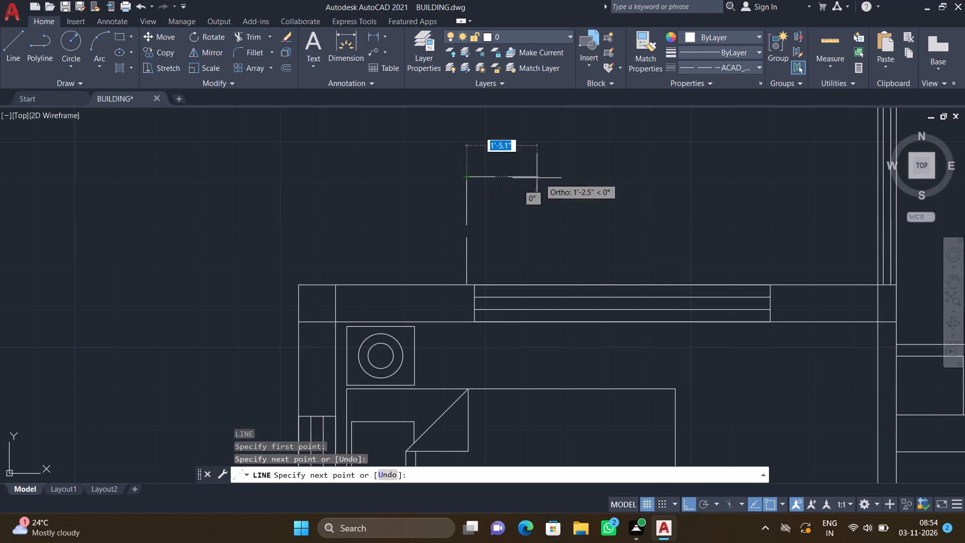
scroll(761, 197, "up", 1)
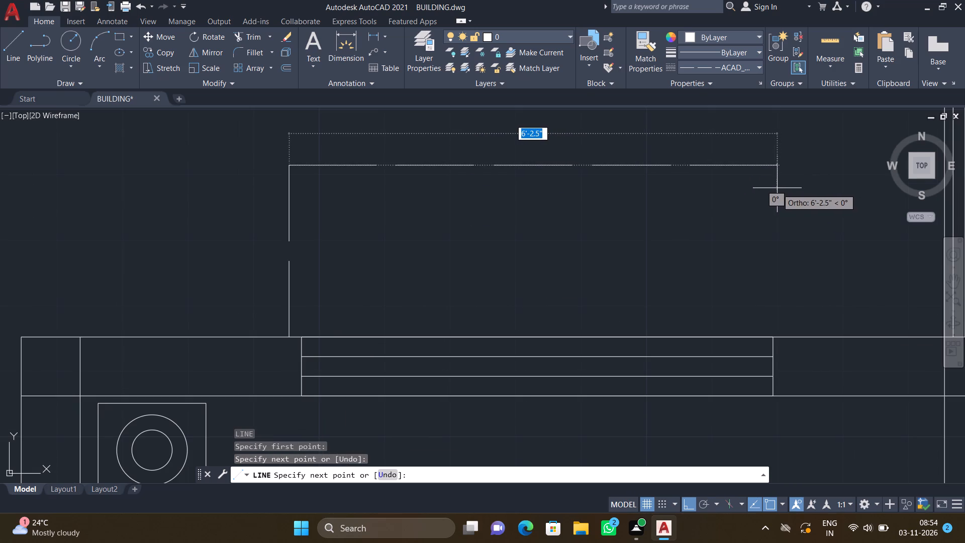
left_click(776, 188)
scroll(774, 322, "up", 2)
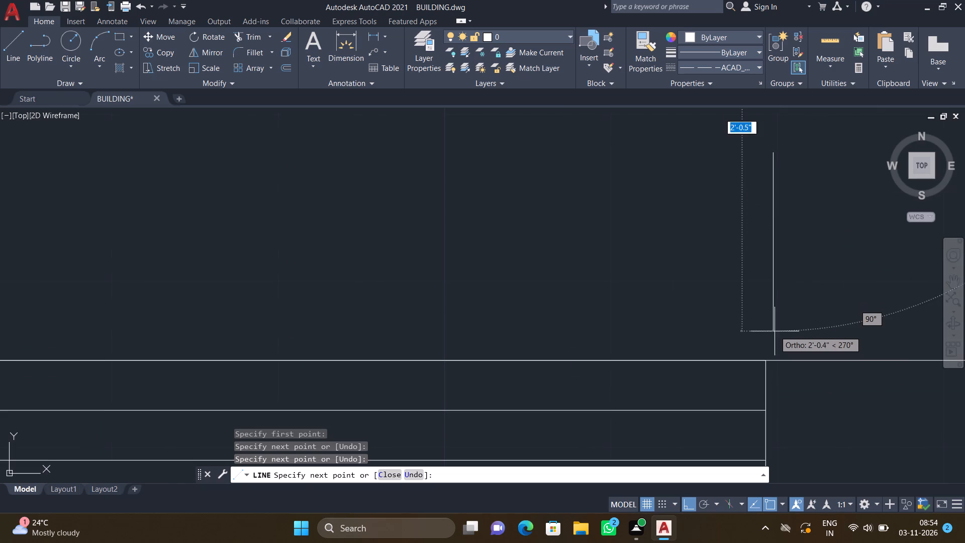
left_click(774, 356)
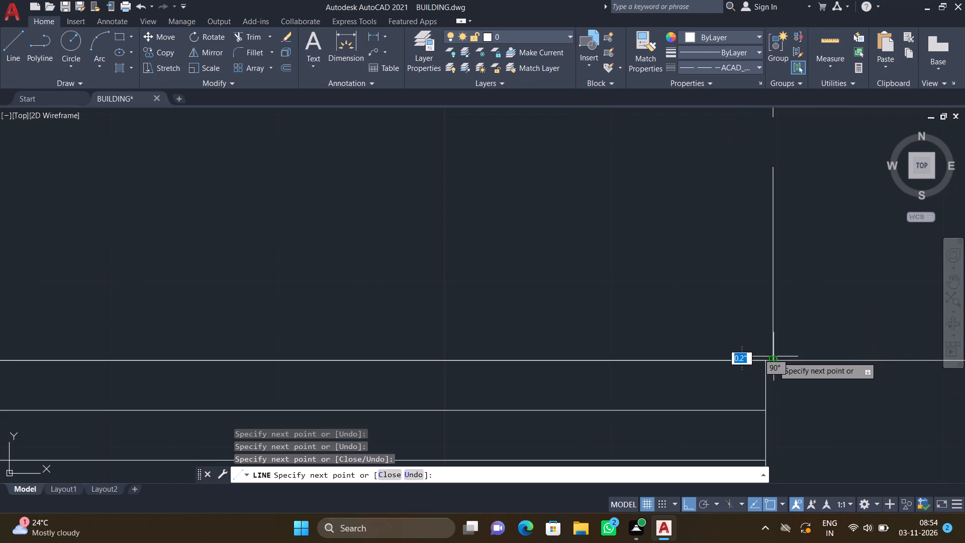
key("Return")
Draw a three-sided dashed outline about 2'-5" deep outside the northeast bedroom's north window, slightly wider than the window.
scroll(706, 344, "down", 8)
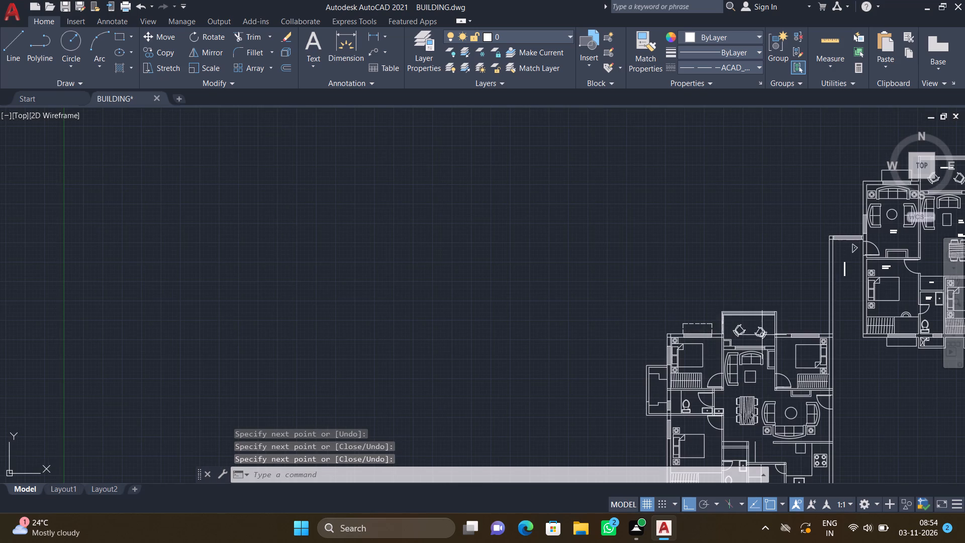
scroll(824, 326, "up", 3)
key("l")
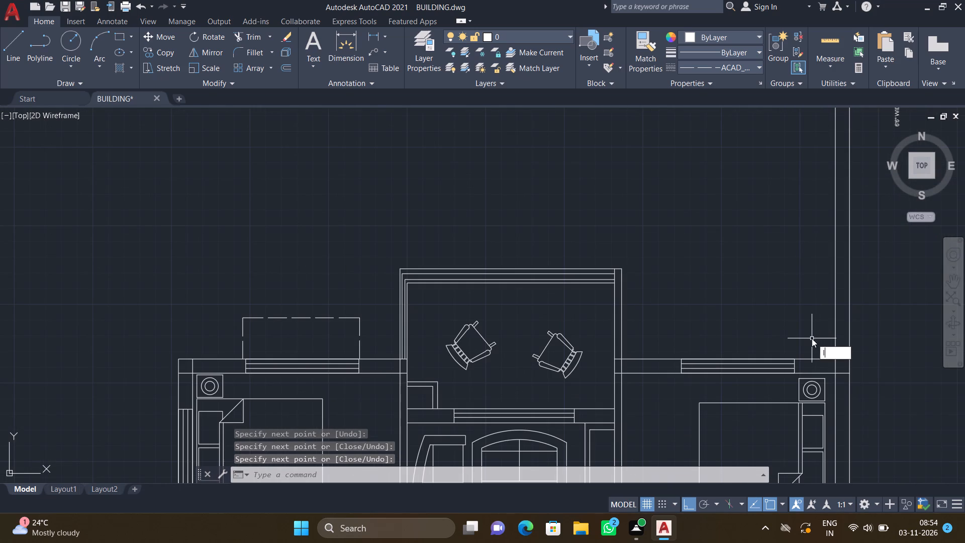
key("Return")
scroll(679, 357, "up", 3)
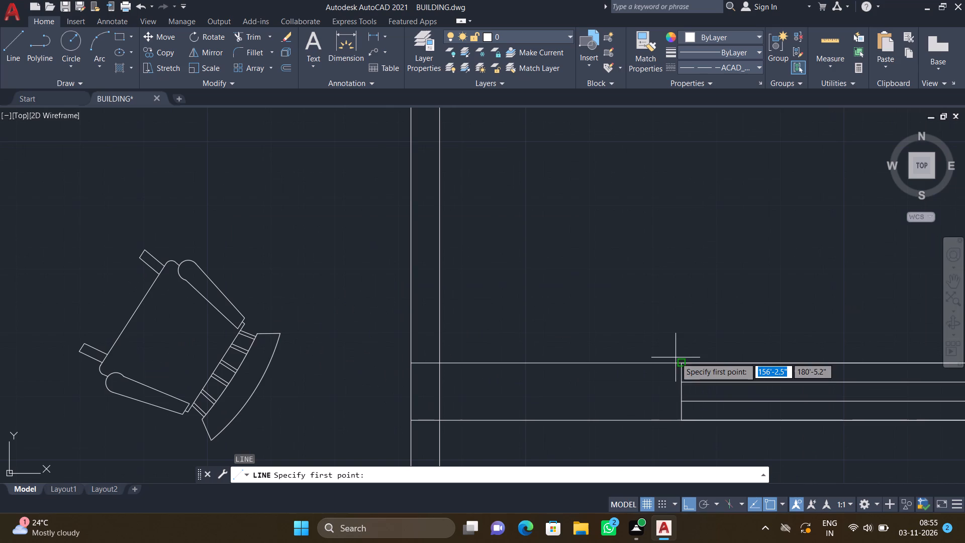
left_click(670, 363)
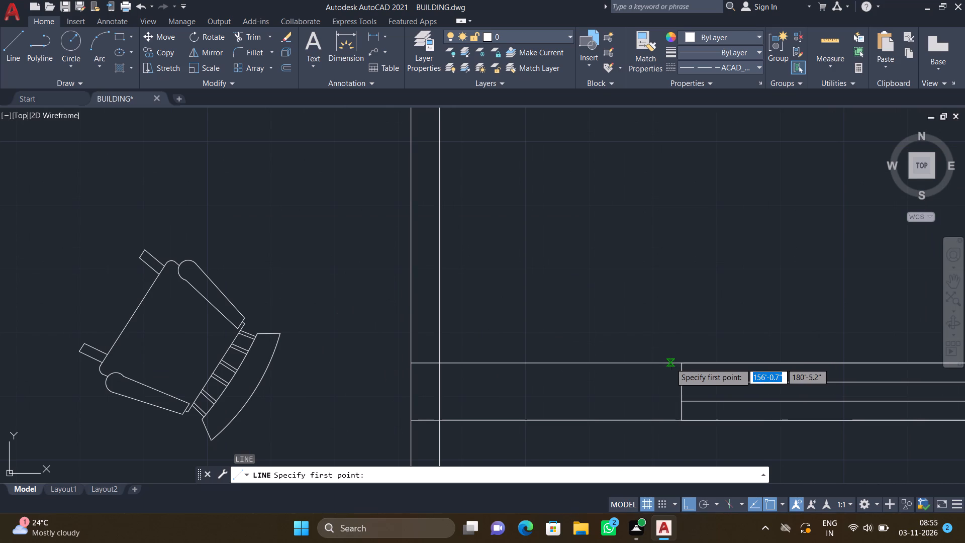
scroll(678, 306, "down", 4)
scroll(683, 286, "up", 3)
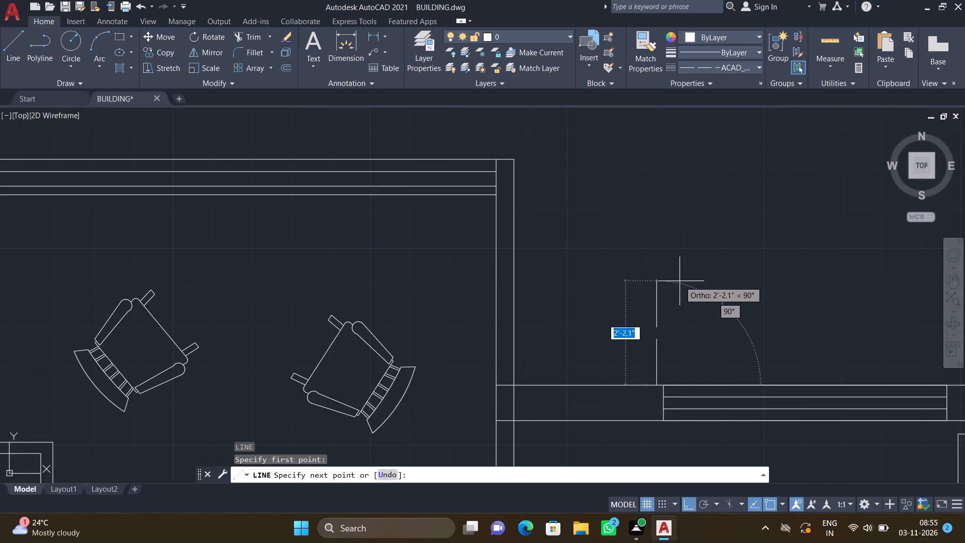
left_click(673, 269)
scroll(754, 269, "down", 2)
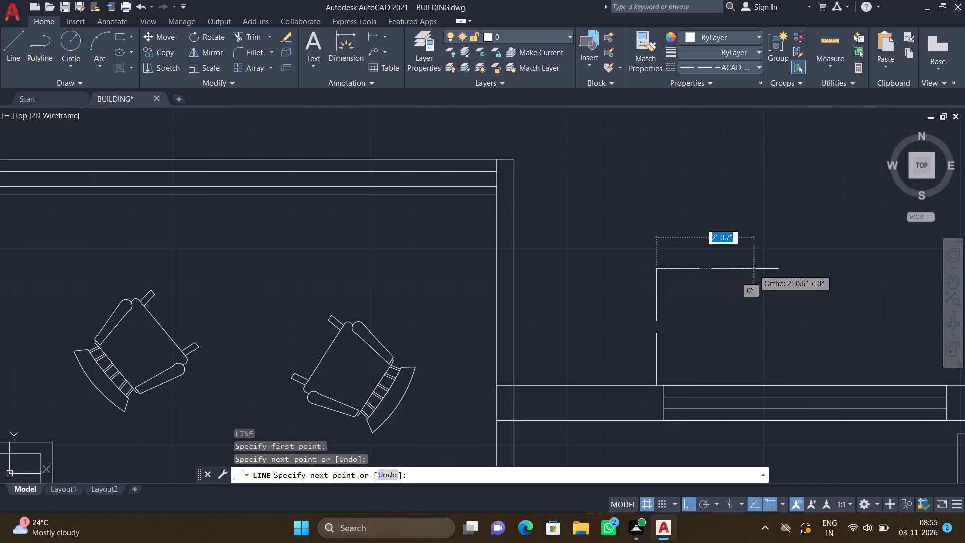
scroll(756, 269, "down", 2)
scroll(790, 270, "up", 5)
left_click(757, 273)
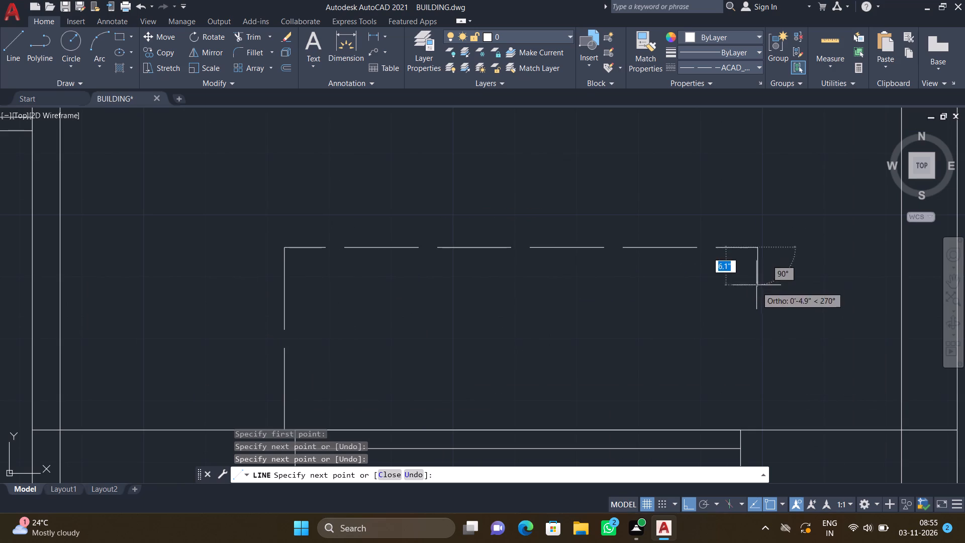
left_click(755, 430)
key("Return")
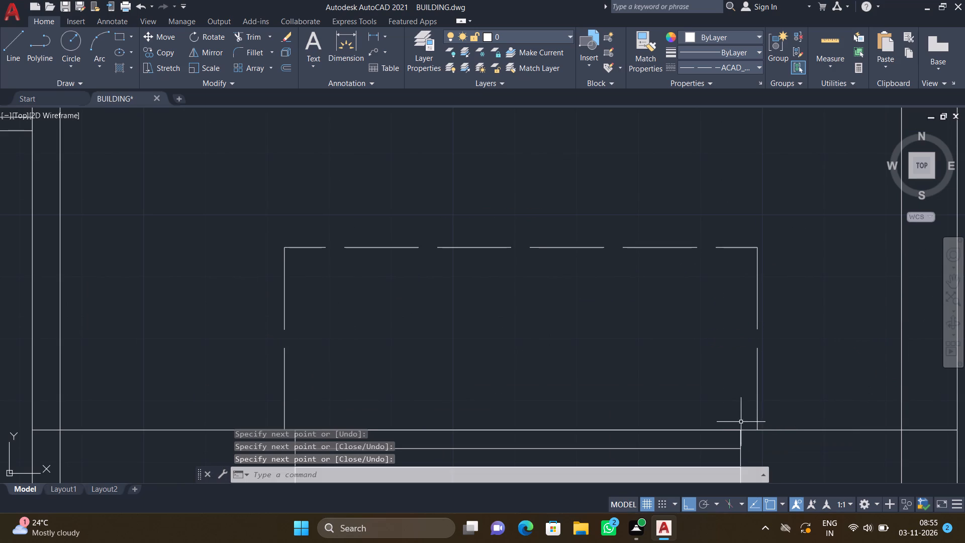
Draw a three-sided dashed outline about 6'-6" wide and 2'-4" deep outside the southwest bedroom's south window.
scroll(739, 419, "down", 10)
scroll(714, 452, "up", 4)
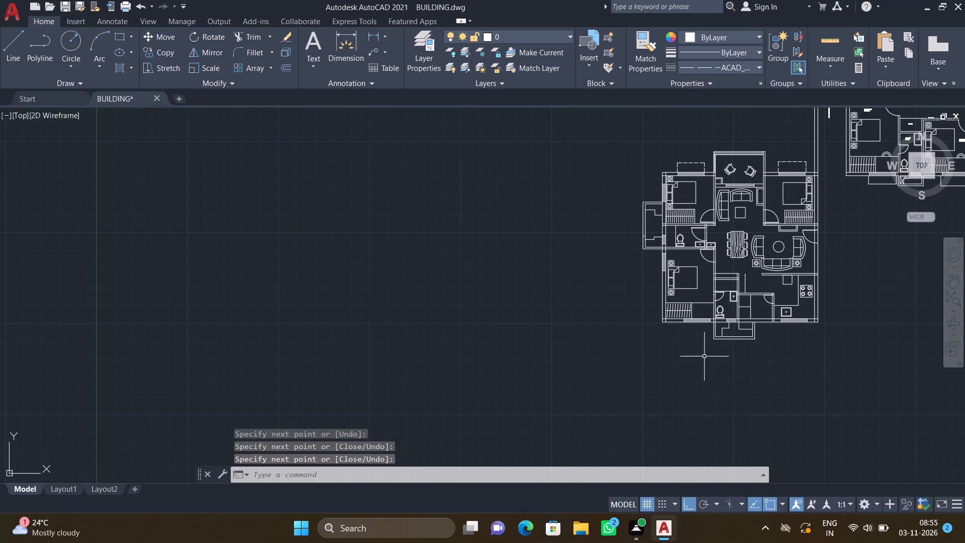
scroll(705, 334, "up", 3)
key("l")
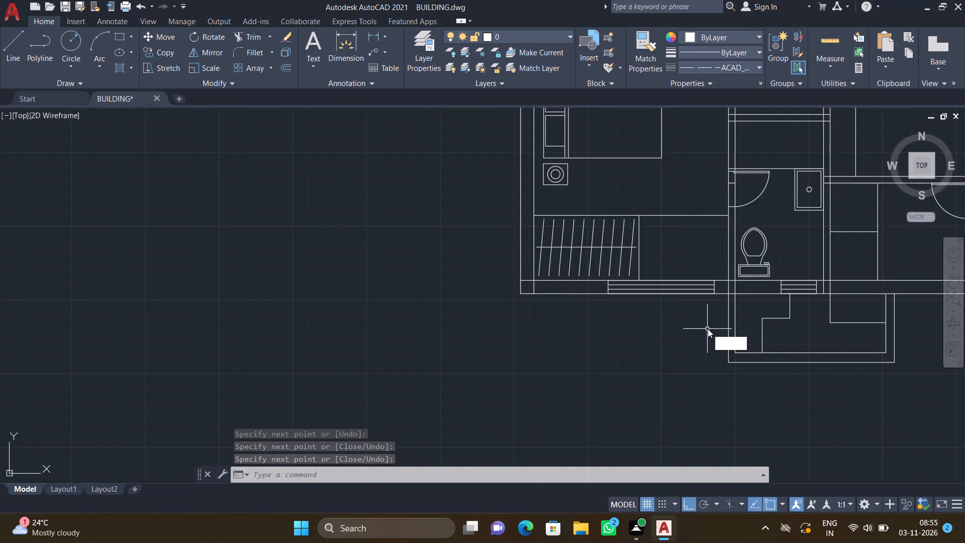
key("Return")
scroll(601, 306, "up", 3)
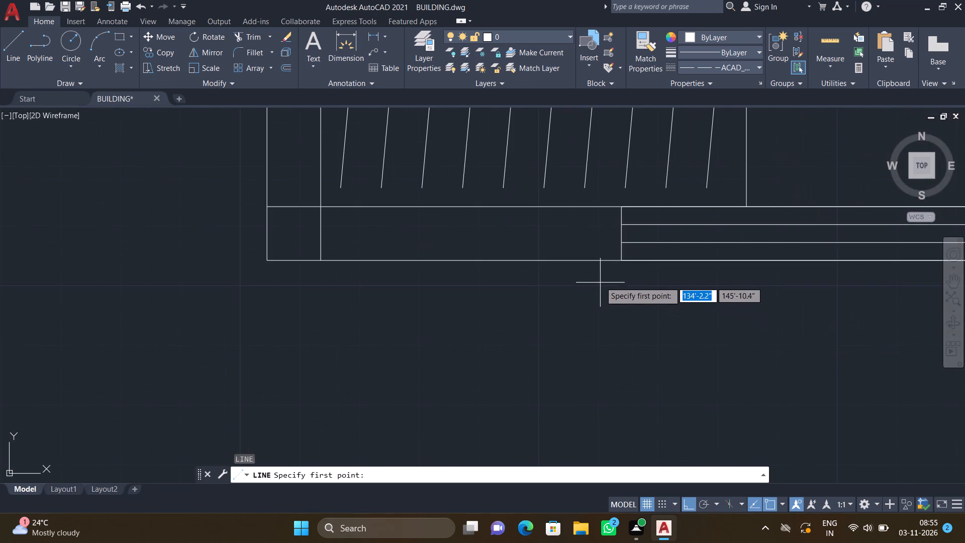
left_click(607, 260)
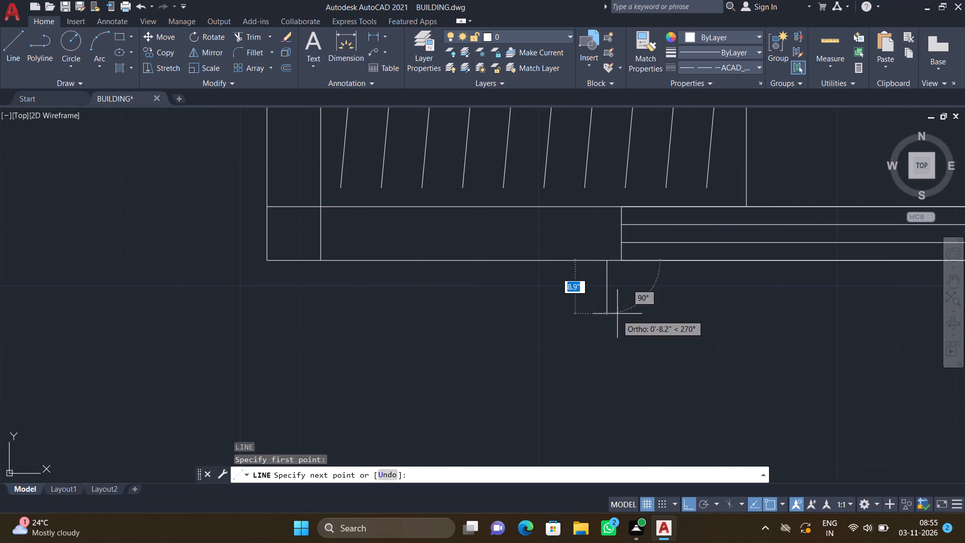
scroll(606, 370, "down", 3)
scroll(608, 385, "up", 2)
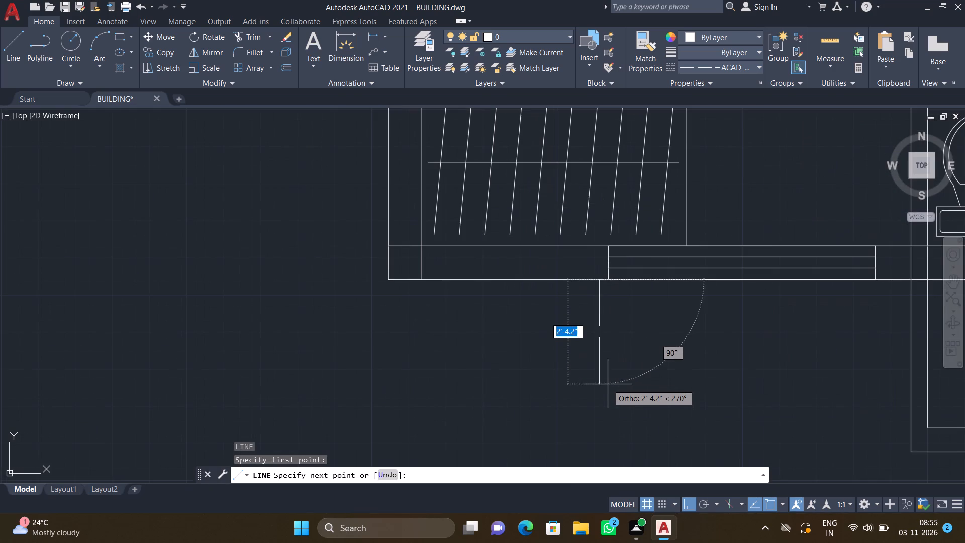
left_click_drag(599, 385, 607, 387)
scroll(754, 378, "down", 2)
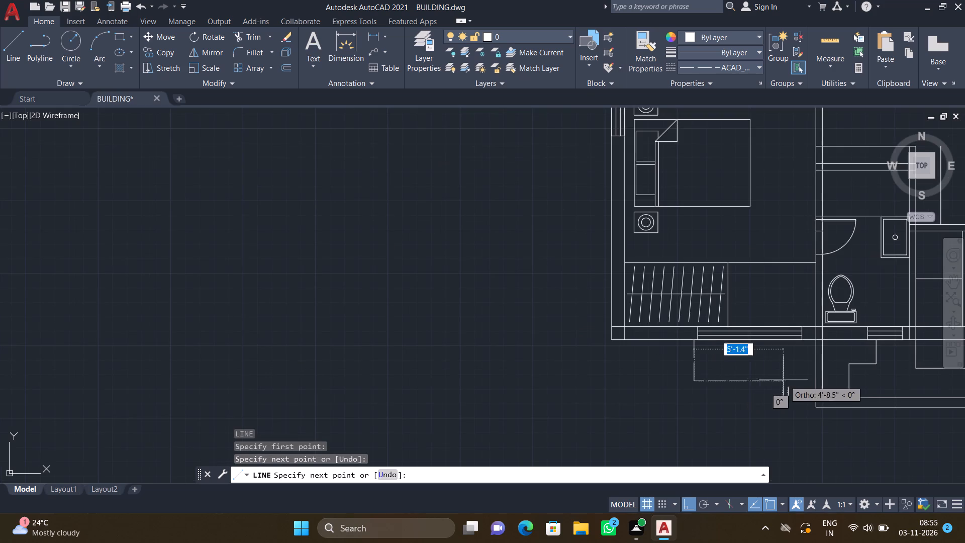
scroll(799, 382, "up", 3)
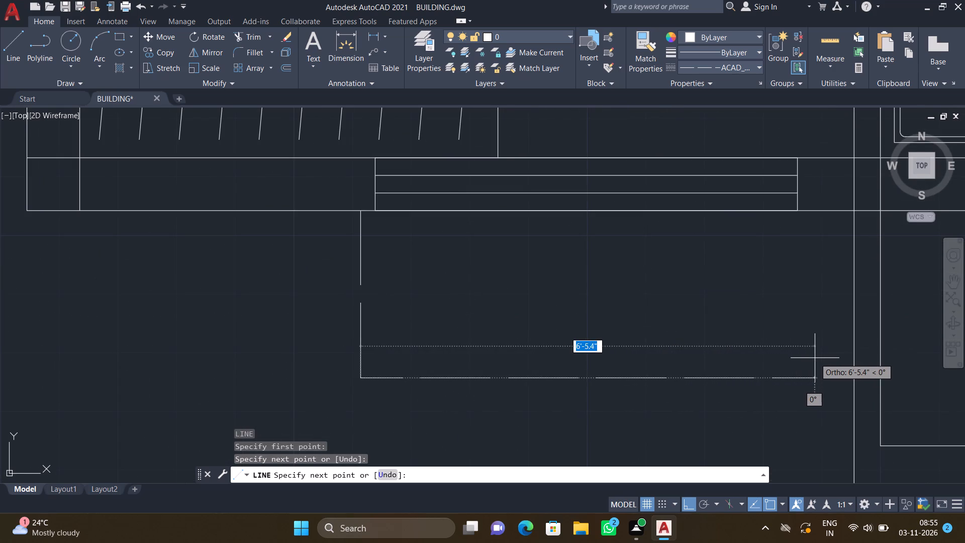
scroll(815, 358, "up", 1)
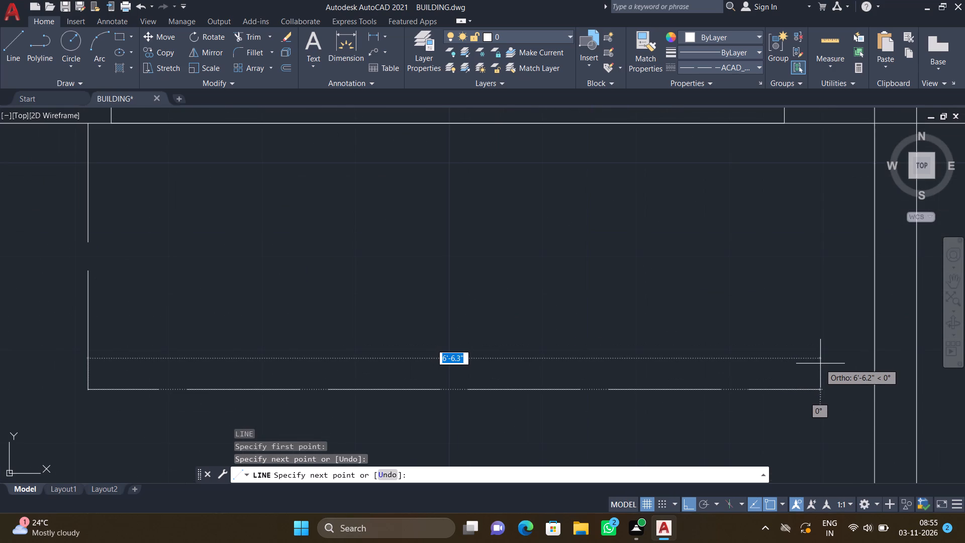
left_click(819, 362)
scroll(812, 295, "down", 2)
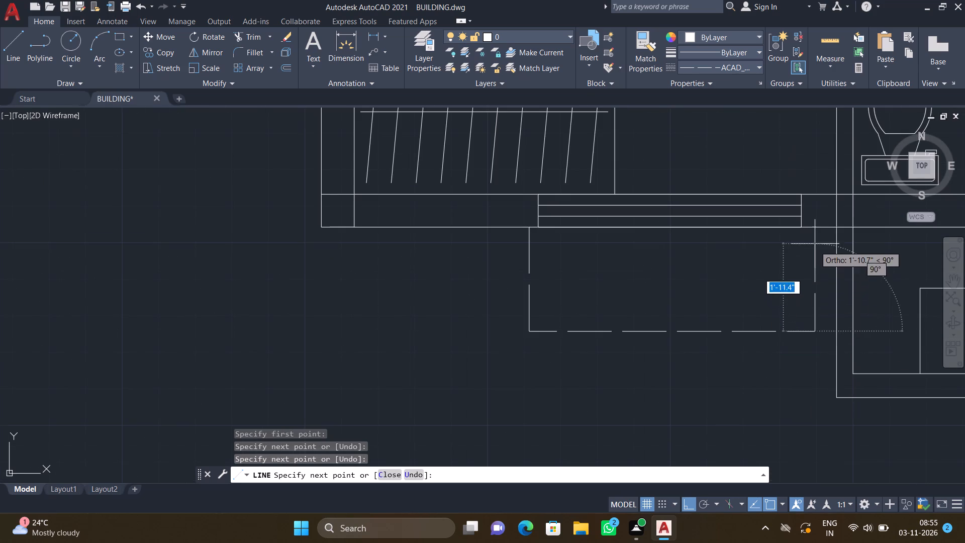
scroll(815, 240, "up", 2)
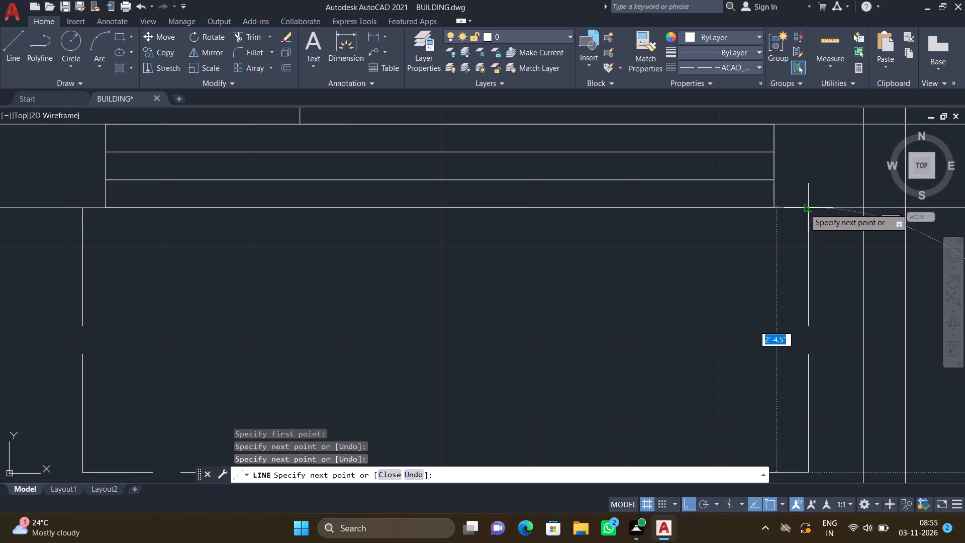
left_click(805, 208)
key("Return")
Draw a three-sided dashed outline about 6'-7" wide and 3' deep outside the kitchen's south window, slightly wider than the window.
scroll(749, 286, "down", 5)
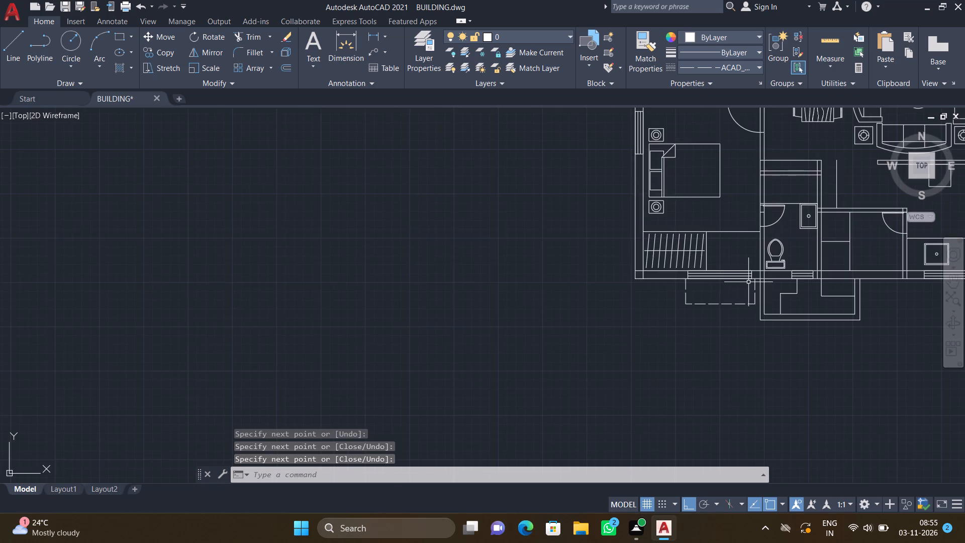
scroll(749, 282, "down", 5)
scroll(778, 280, "up", 4)
scroll(736, 293, "up", 2)
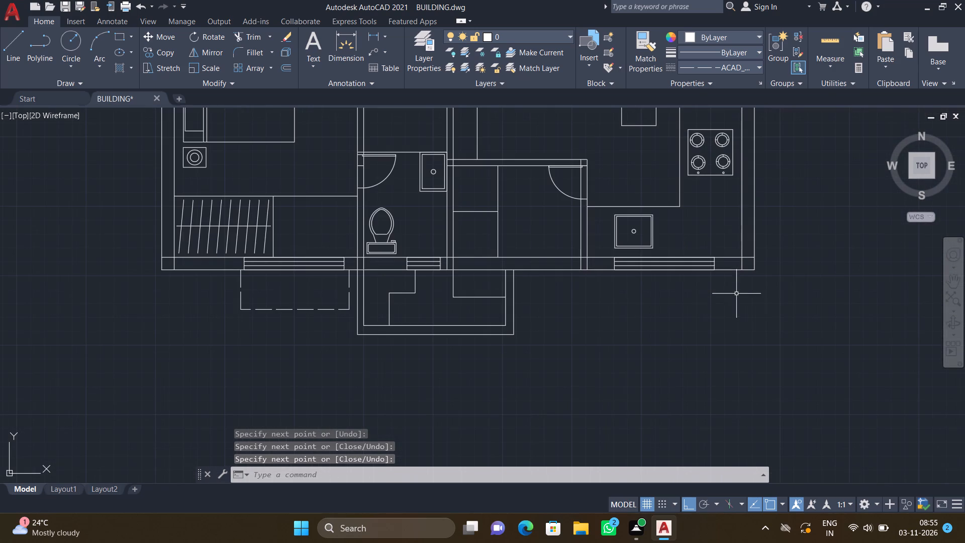
key("l")
key("Return")
scroll(615, 288, "up", 1)
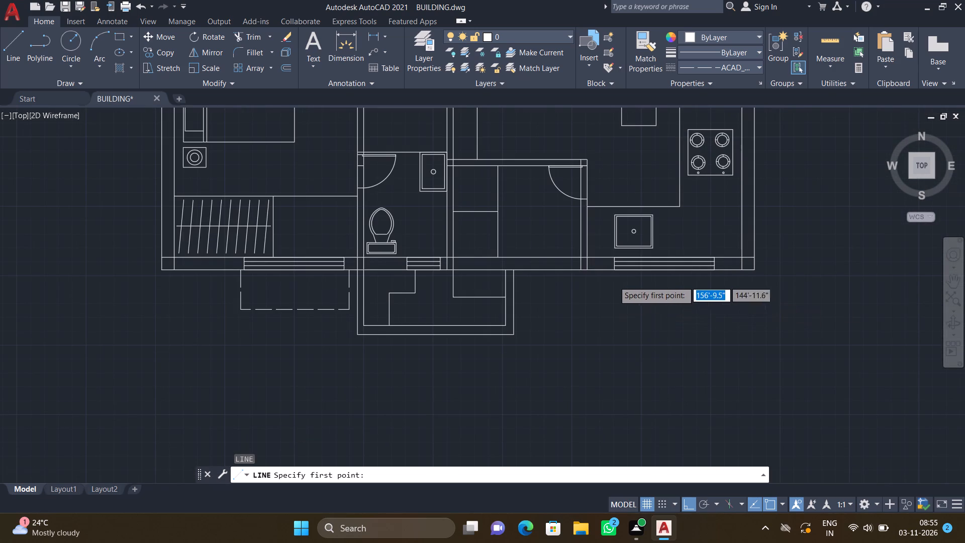
scroll(613, 279, "up", 2)
left_click(591, 230)
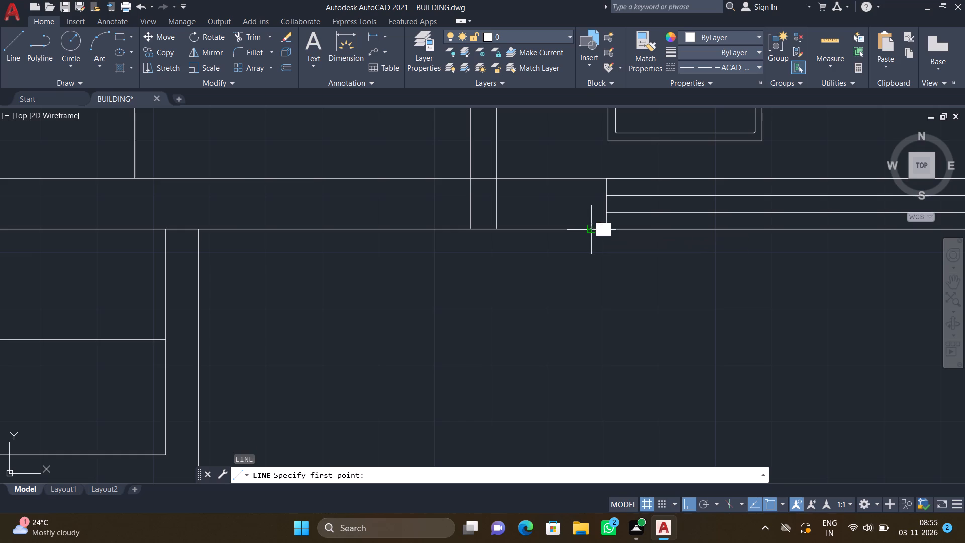
scroll(589, 319, "down", 2)
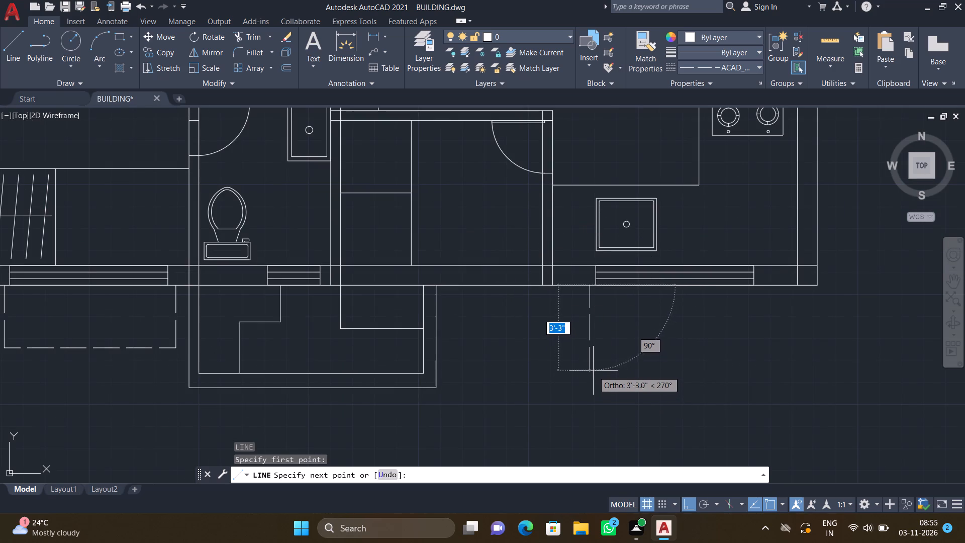
left_click(593, 366)
scroll(759, 350, "up", 2)
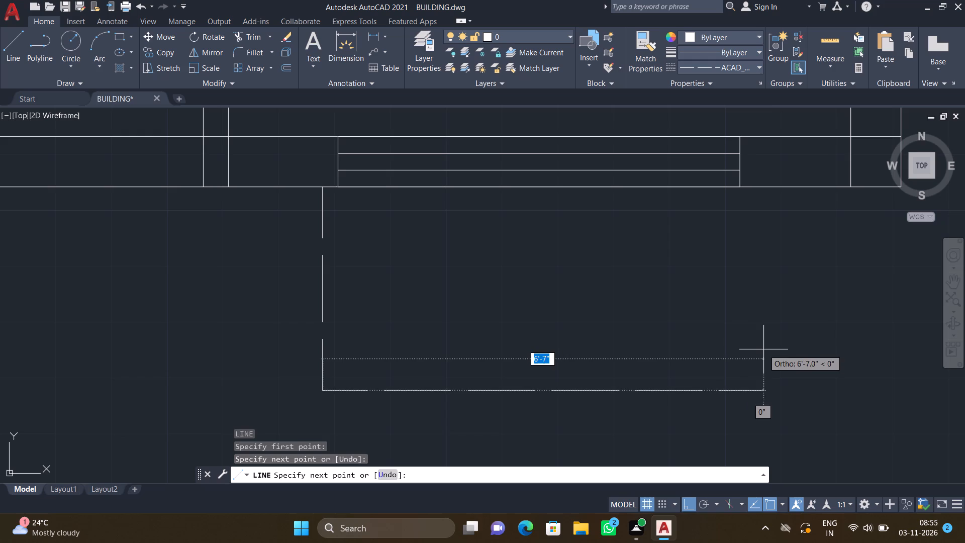
left_click(763, 349)
scroll(761, 195, "up", 2)
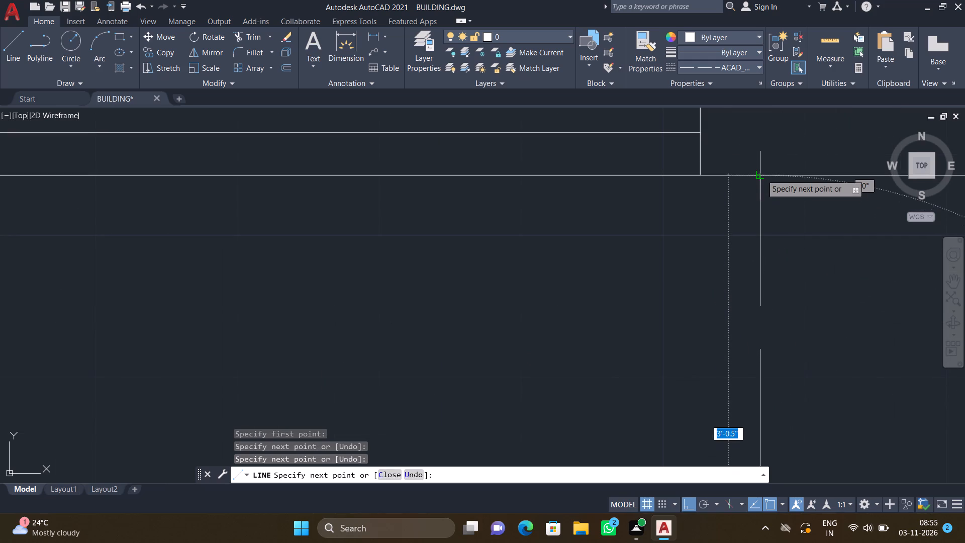
left_click(761, 174)
key("Return")
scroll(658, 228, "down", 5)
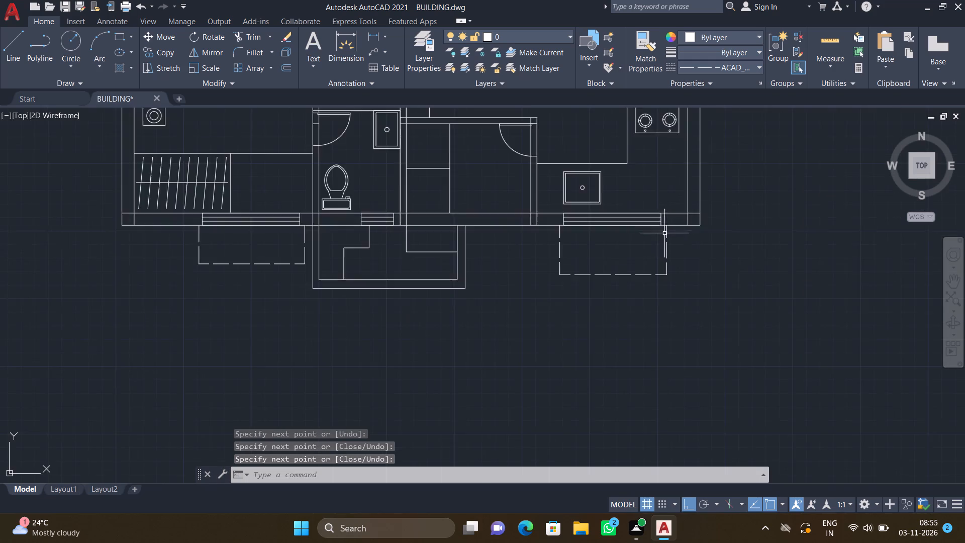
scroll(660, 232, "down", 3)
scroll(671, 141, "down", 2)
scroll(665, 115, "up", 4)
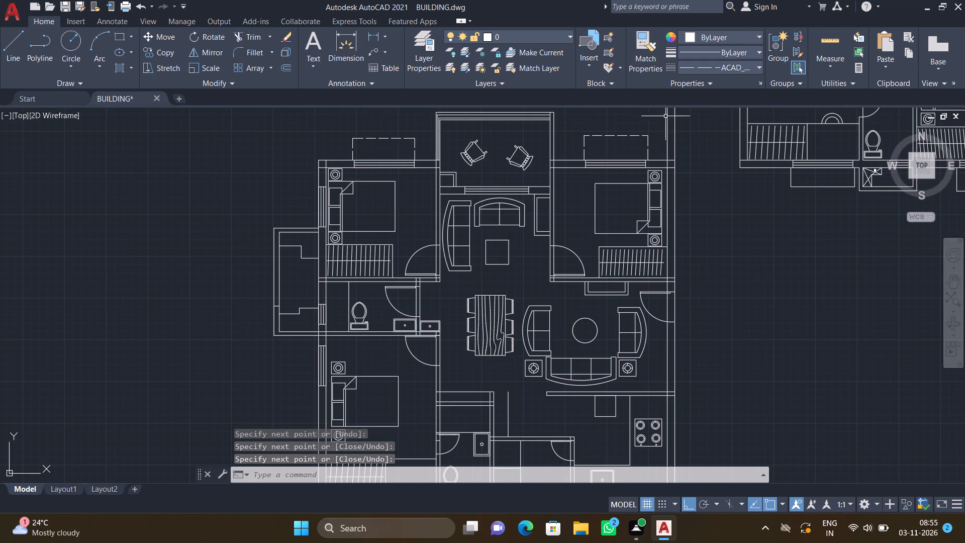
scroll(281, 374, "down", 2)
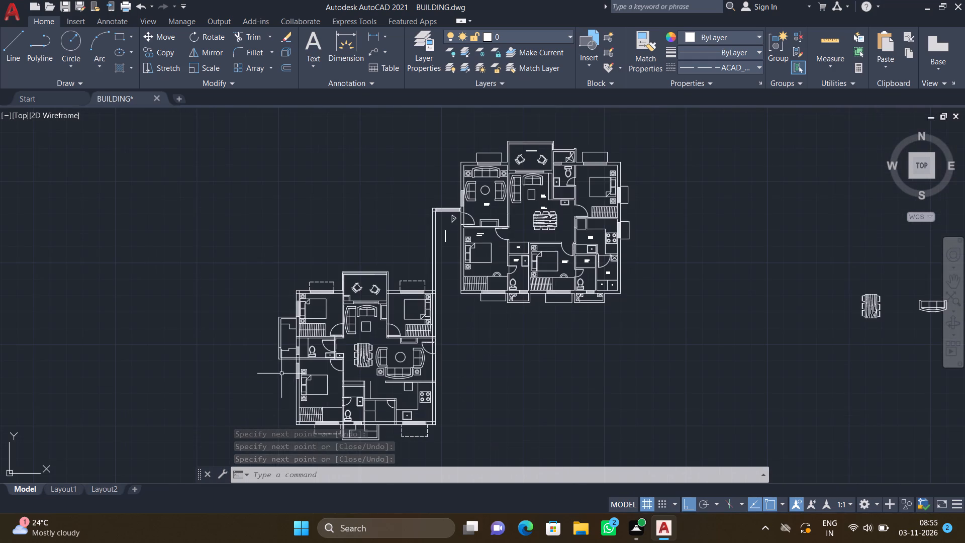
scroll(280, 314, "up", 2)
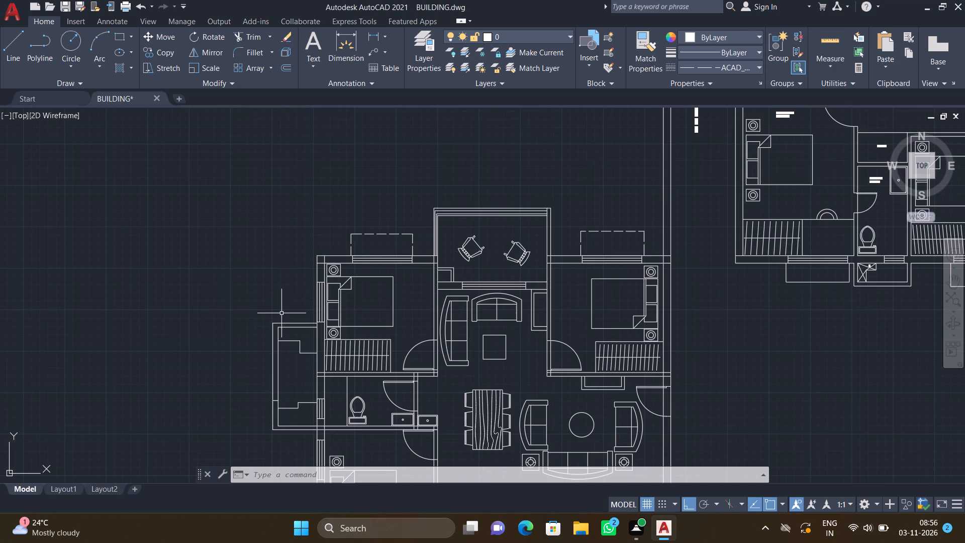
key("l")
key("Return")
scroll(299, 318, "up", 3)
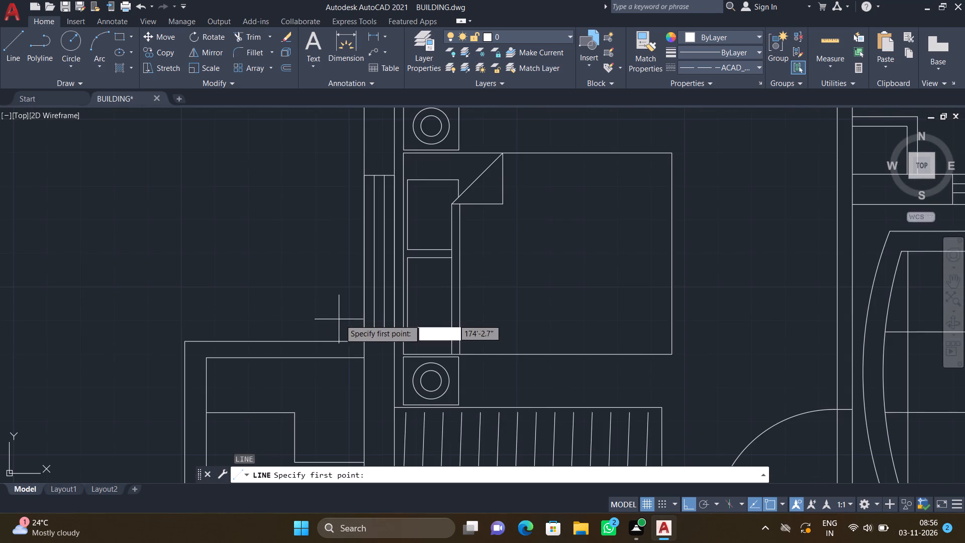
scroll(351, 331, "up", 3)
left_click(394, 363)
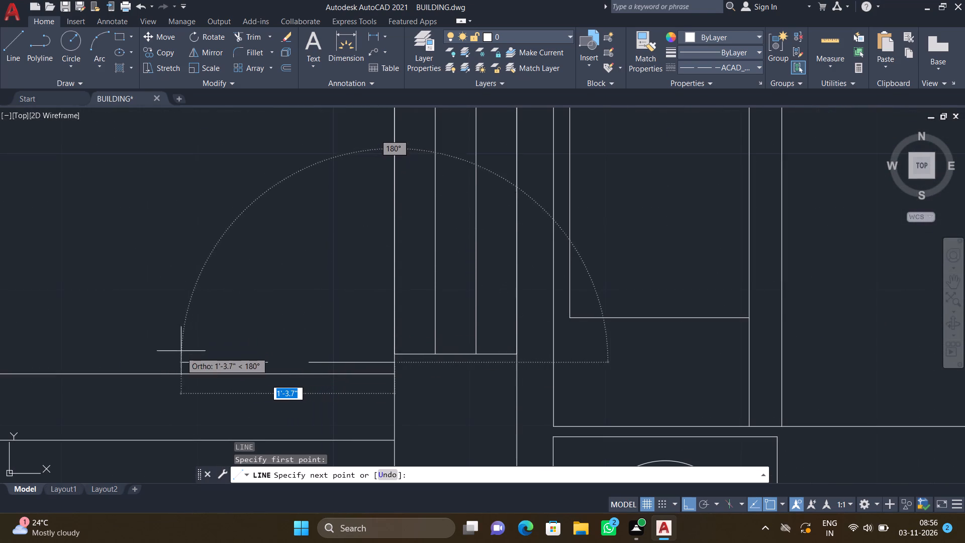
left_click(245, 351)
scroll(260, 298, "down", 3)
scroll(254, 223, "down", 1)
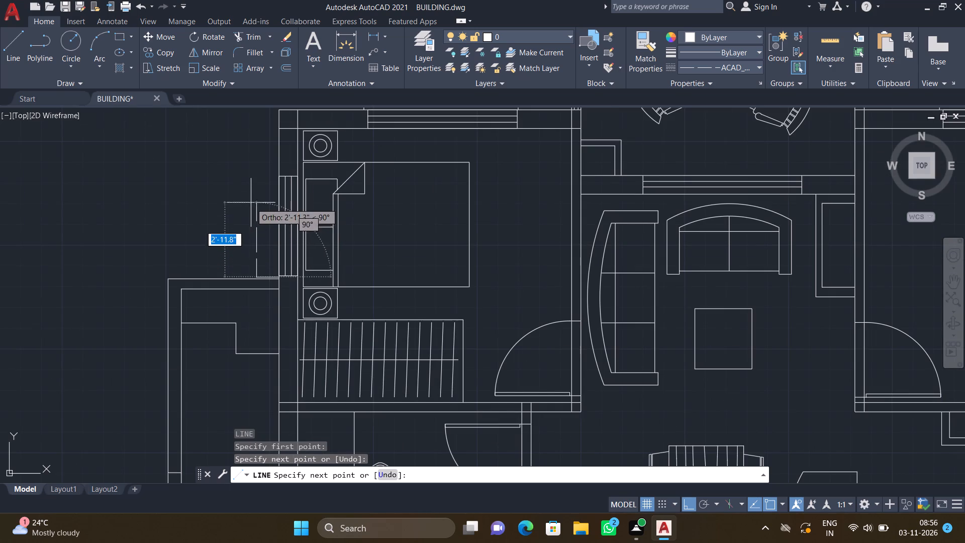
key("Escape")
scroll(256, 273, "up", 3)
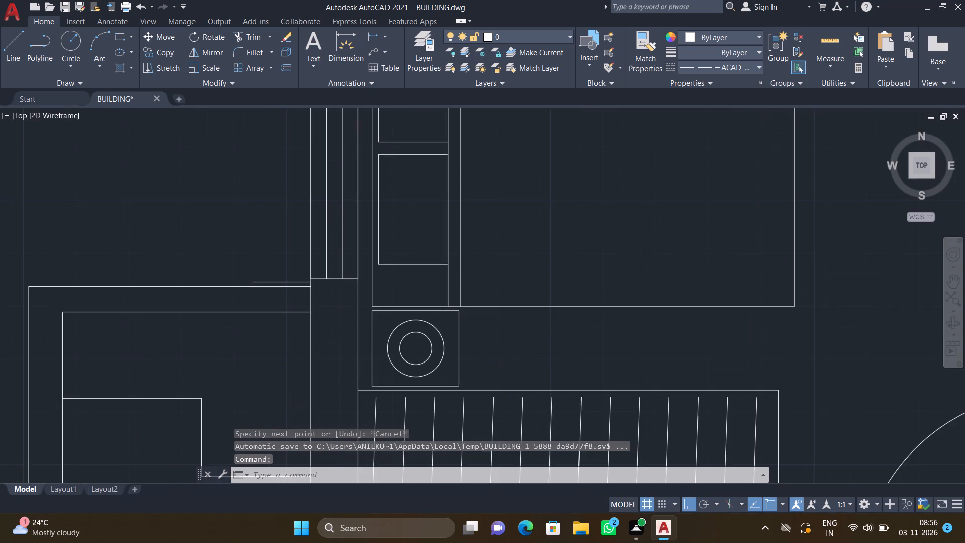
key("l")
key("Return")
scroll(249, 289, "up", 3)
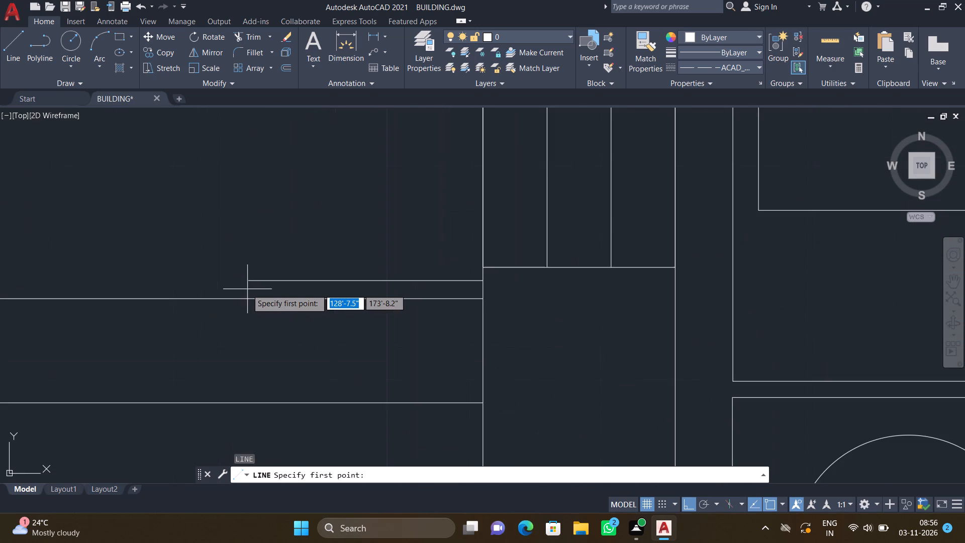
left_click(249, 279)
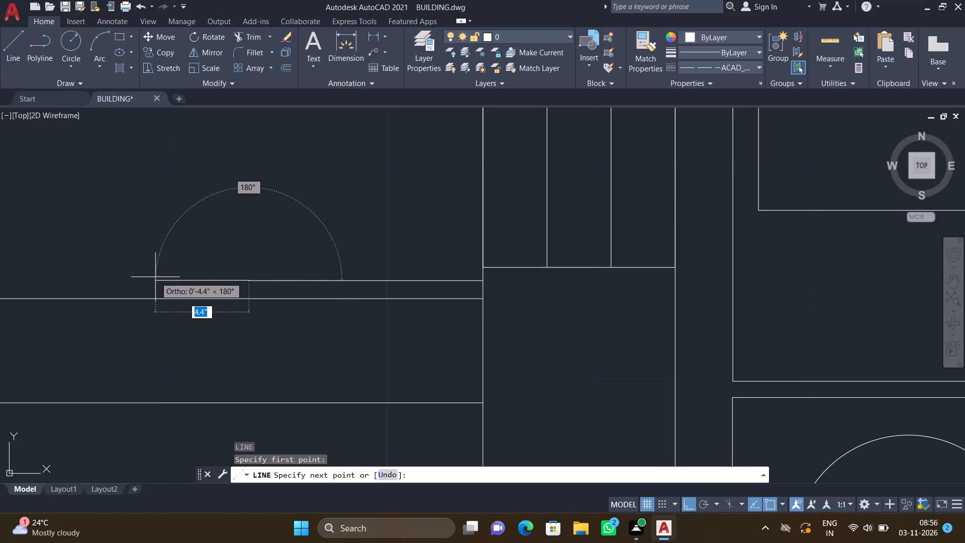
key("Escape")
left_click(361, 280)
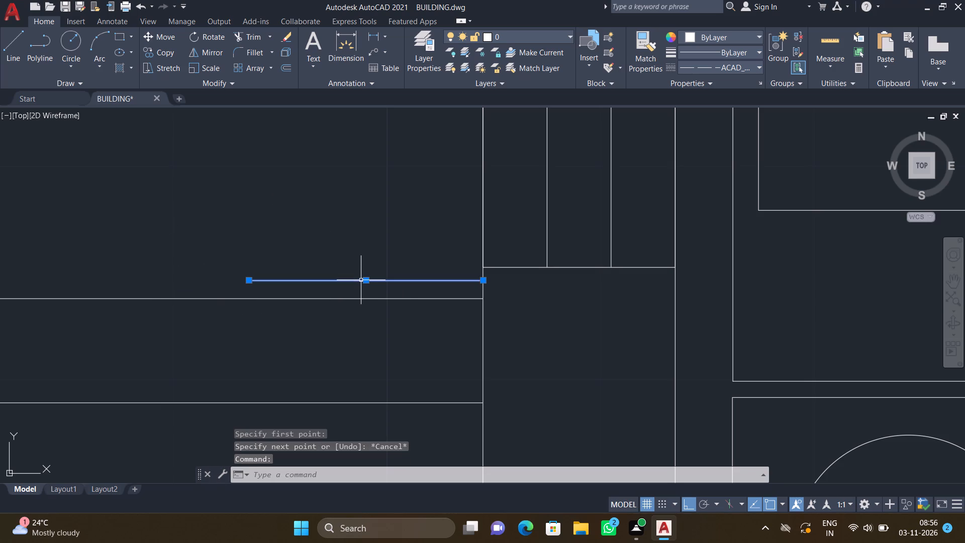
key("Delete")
Draw a three-sided dashed outline about 1'-3" deep outside the northwest bedroom's west window, slightly wider than the window.
key("l")
key("Return")
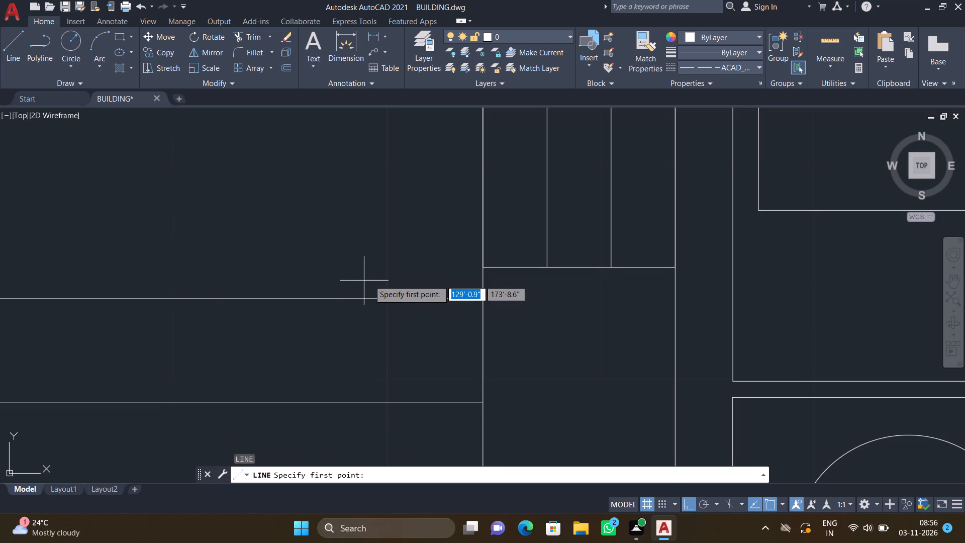
left_click(482, 283)
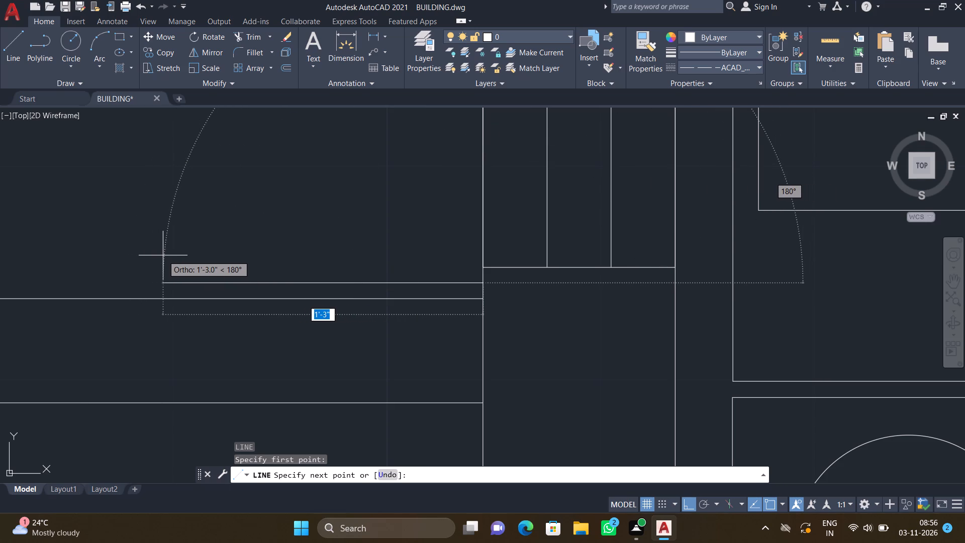
left_click(155, 253)
scroll(173, 223, "down", 5)
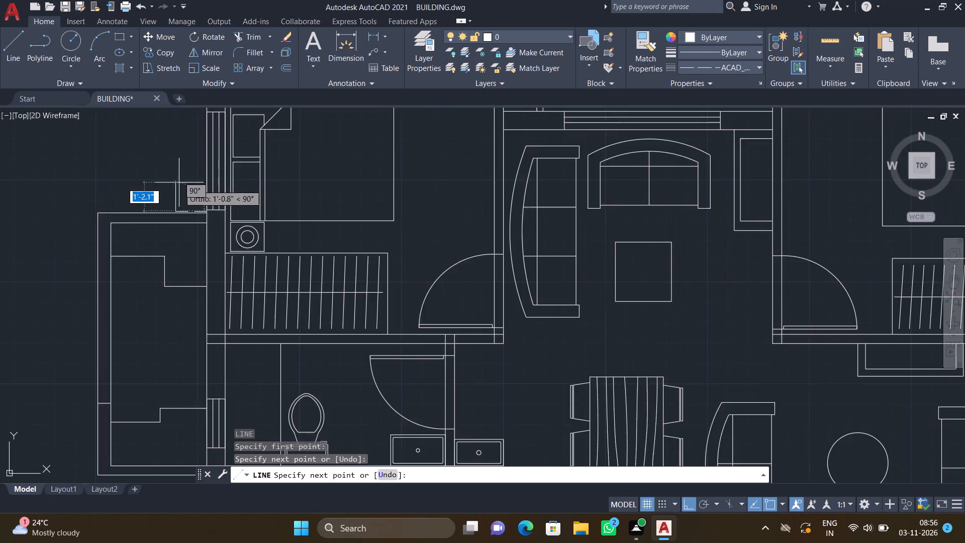
scroll(179, 182, "down", 1)
scroll(176, 129, "up", 4)
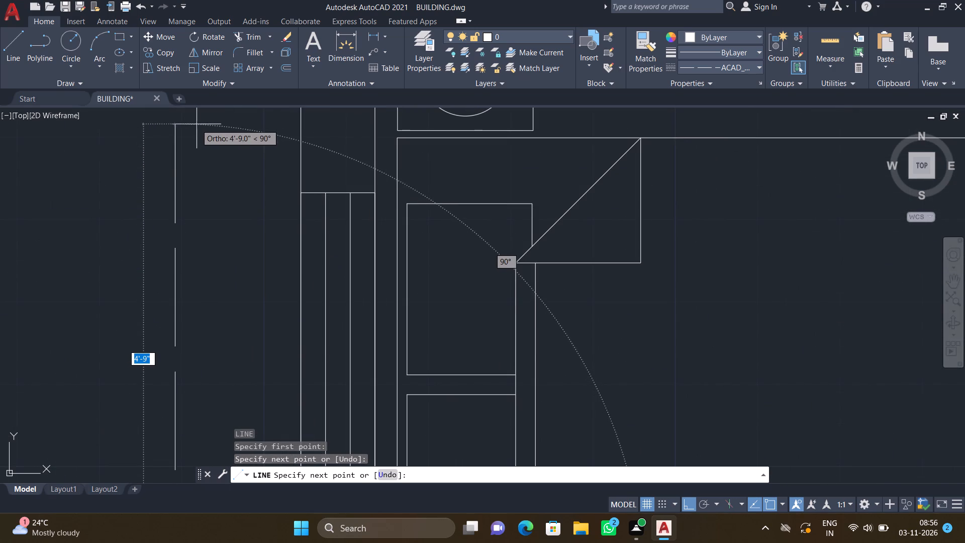
left_click(198, 171)
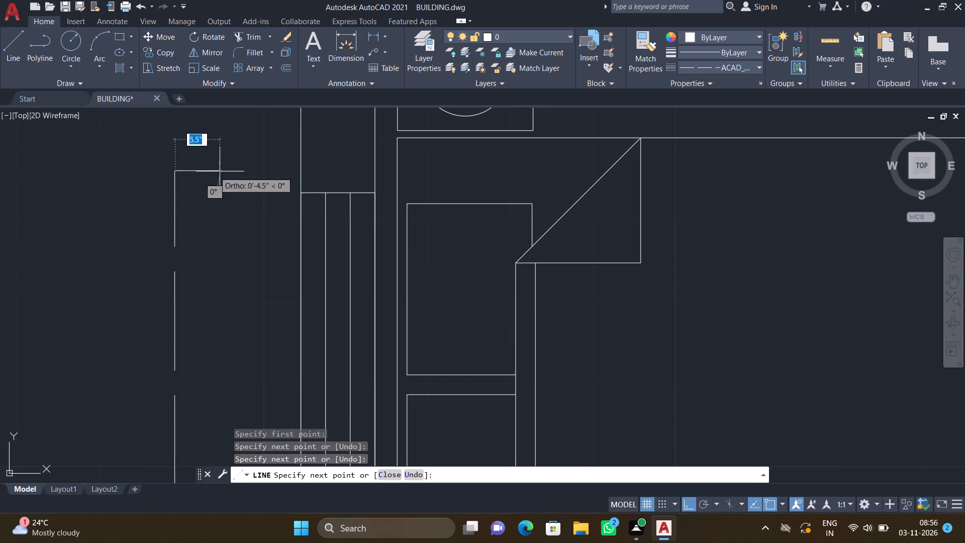
left_click(299, 173)
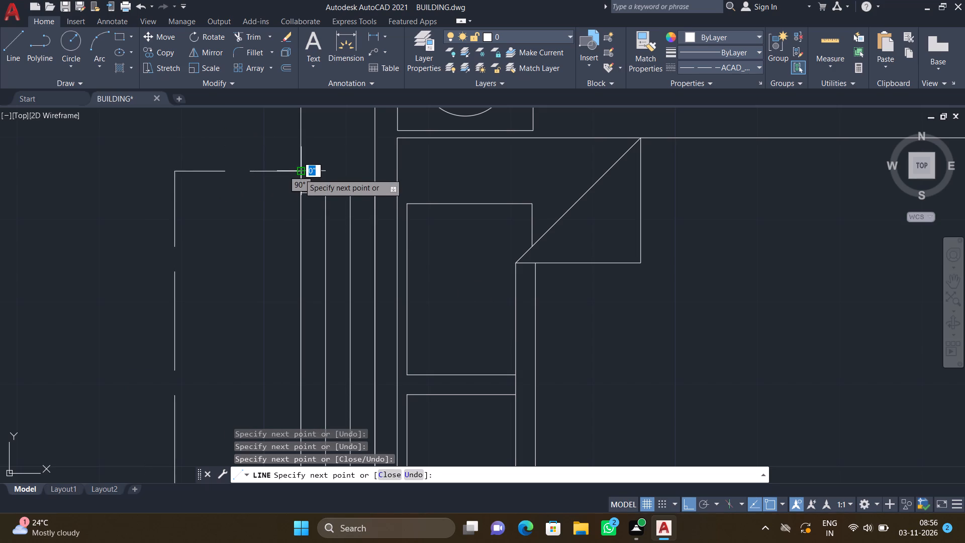
key("Return")
Draw a three-sided dashed outline about 4'-5" wide and 2'-1" deep outside the southwest bedroom's west window.
scroll(261, 194, "down", 5)
scroll(248, 214, "up", 1)
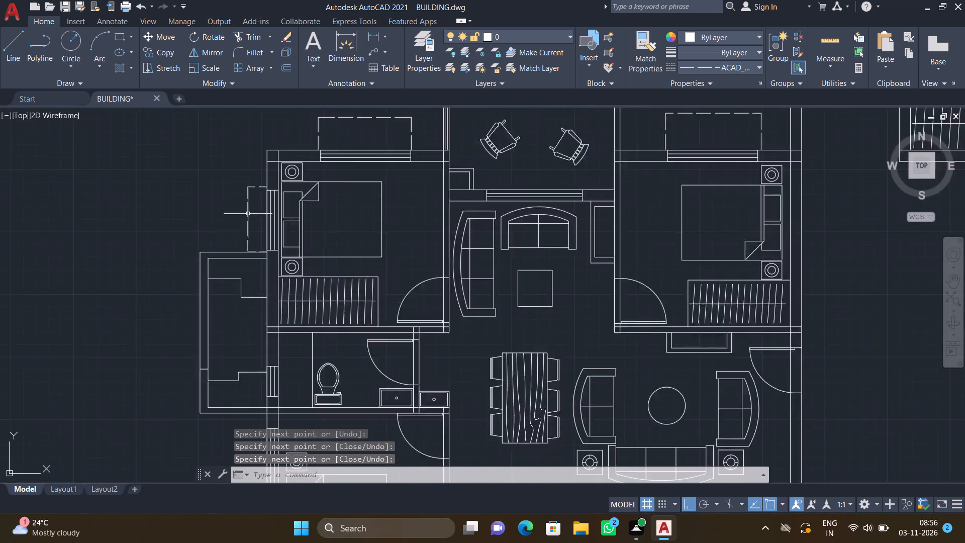
scroll(248, 214, "up", 1)
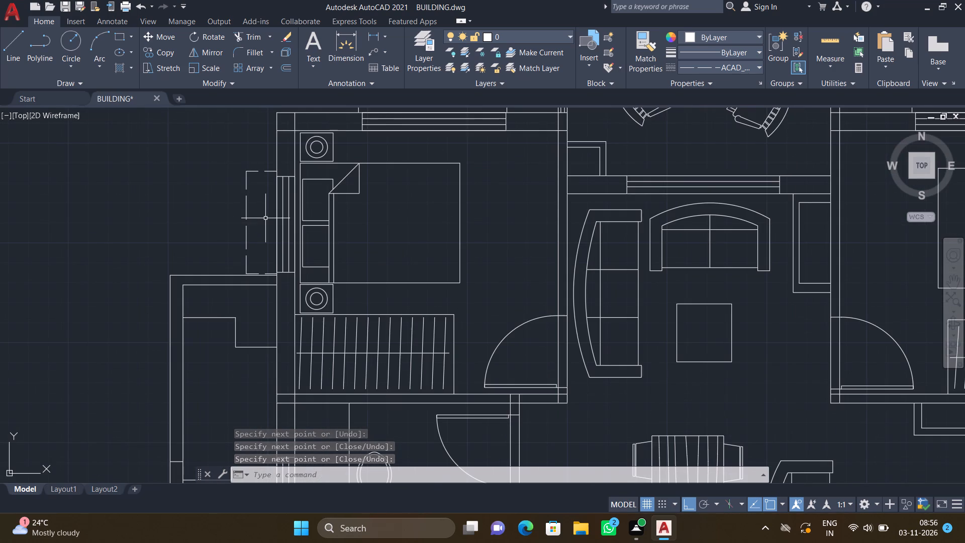
scroll(282, 208, "down", 2)
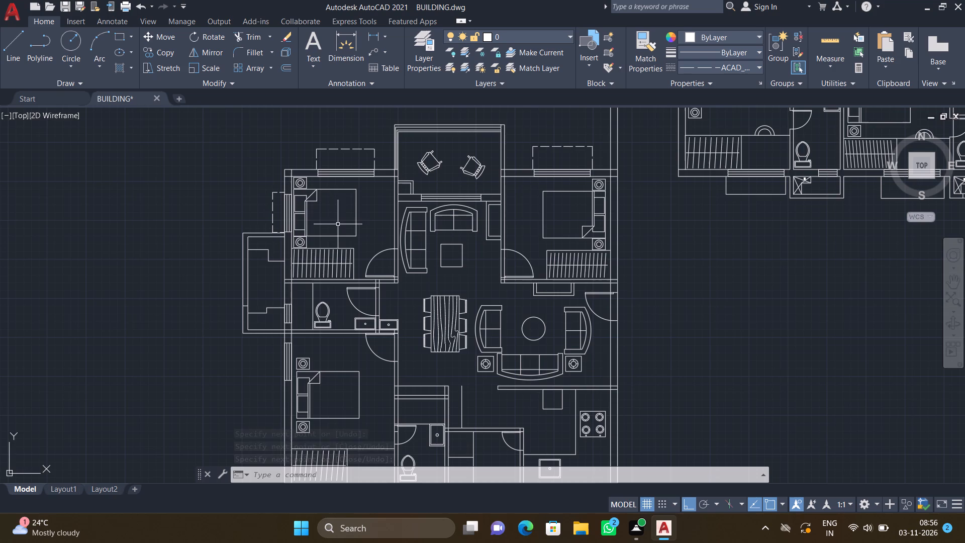
scroll(273, 401, "up", 2)
key("l")
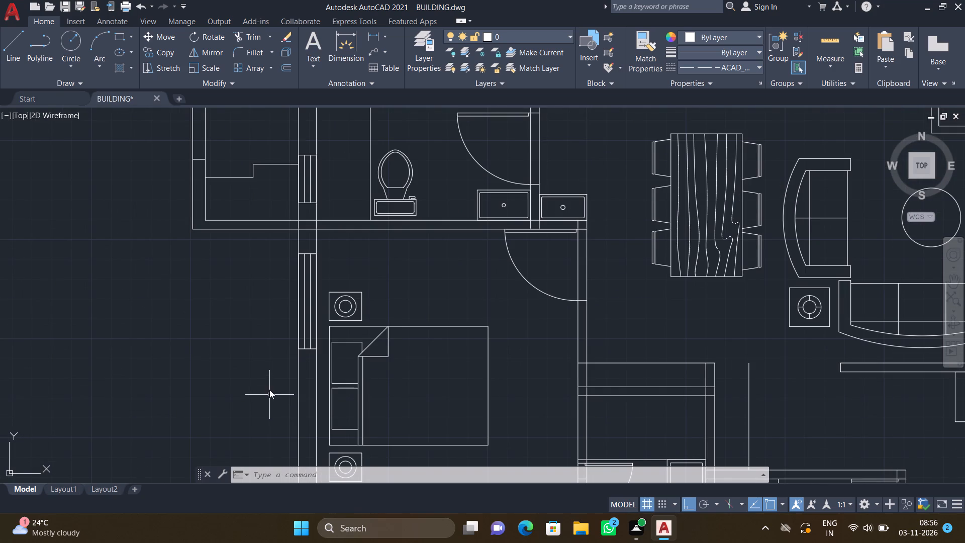
key("Return")
scroll(299, 358, "up", 2)
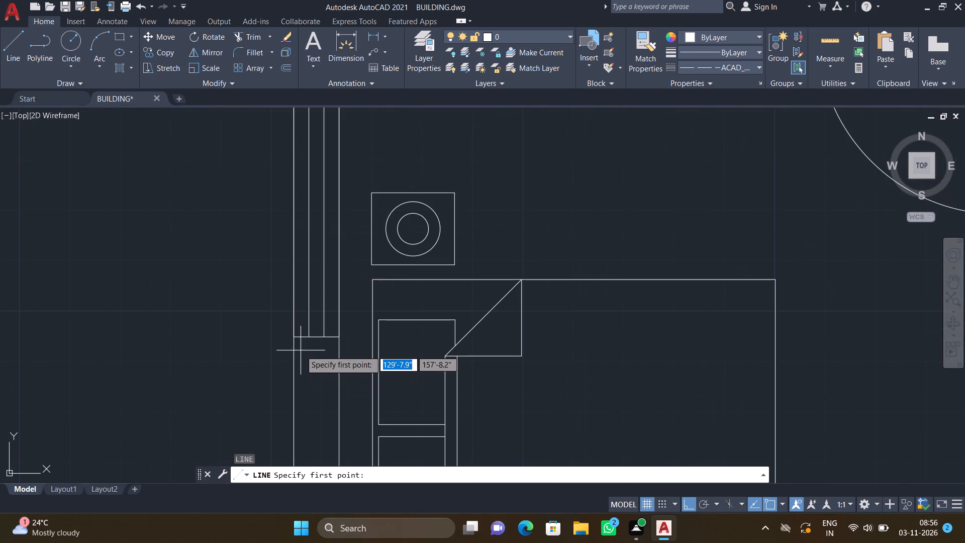
left_click(295, 350)
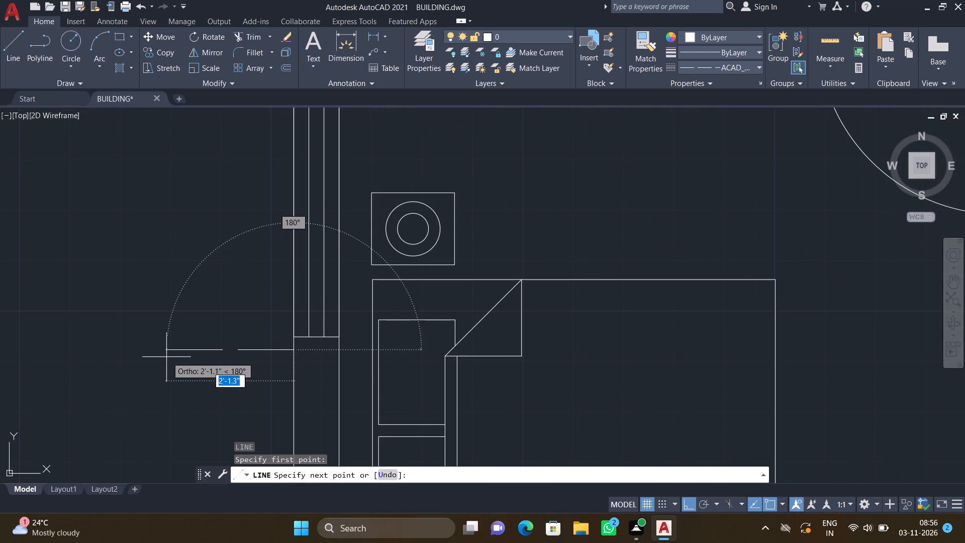
left_click(166, 355)
scroll(181, 280, "down", 3)
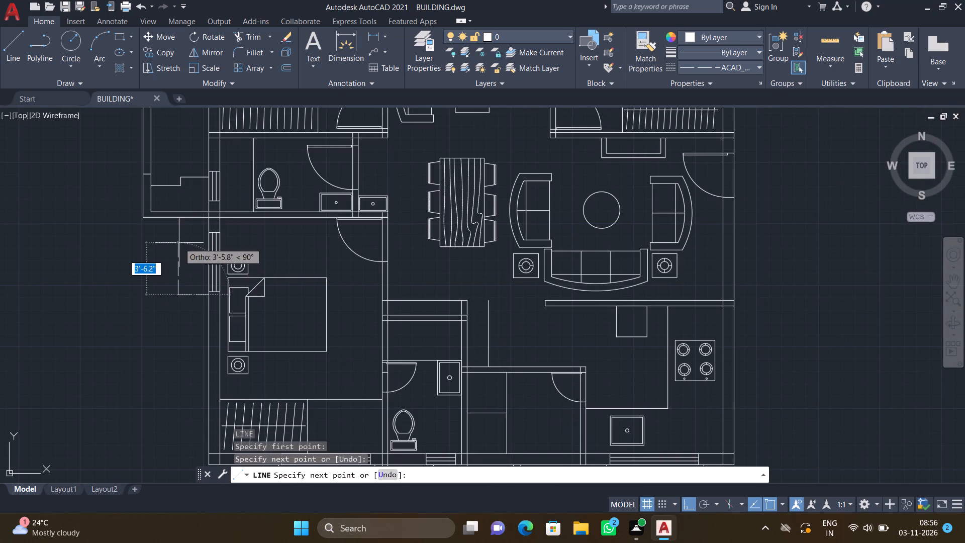
scroll(179, 234, "up", 3)
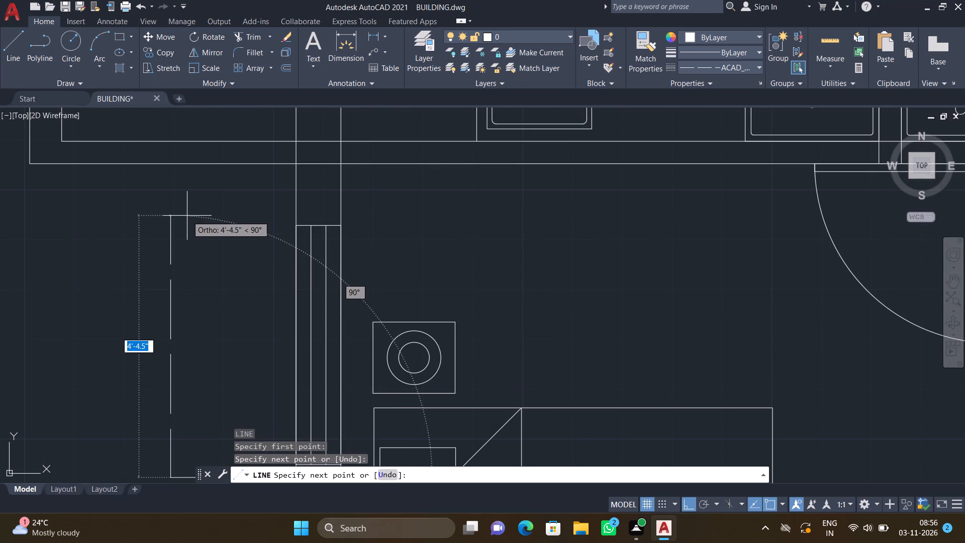
left_click(186, 213)
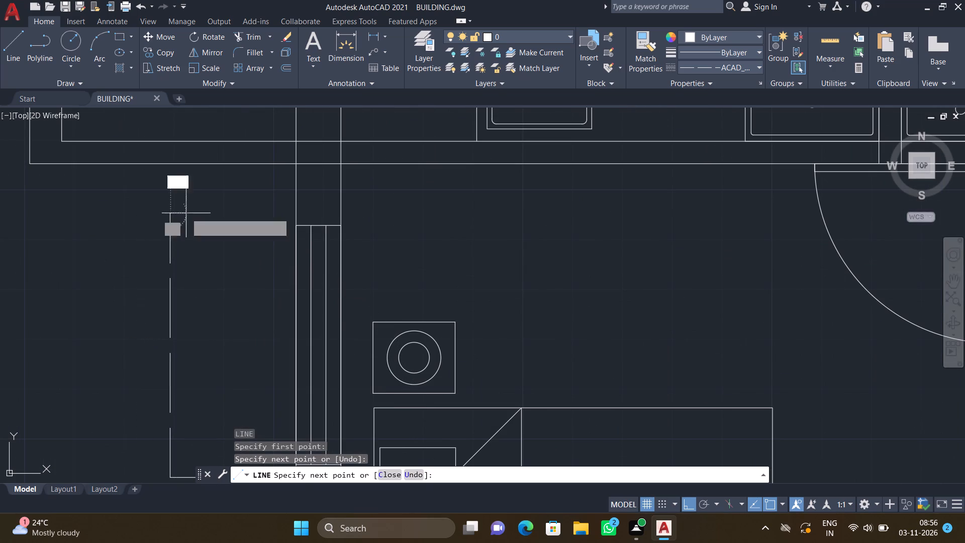
left_click(297, 216)
key("Return")
scroll(241, 292, "down", 4)
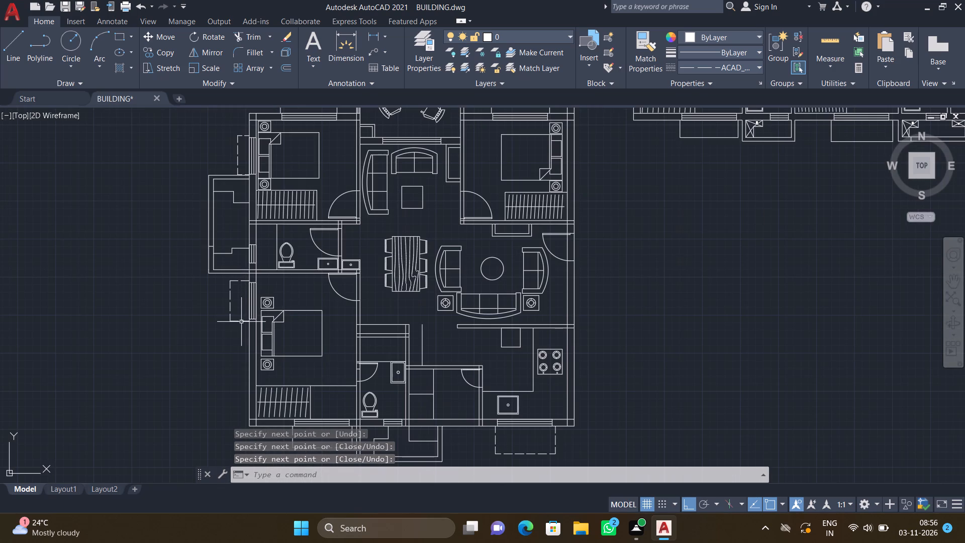
scroll(269, 328, "down", 2)
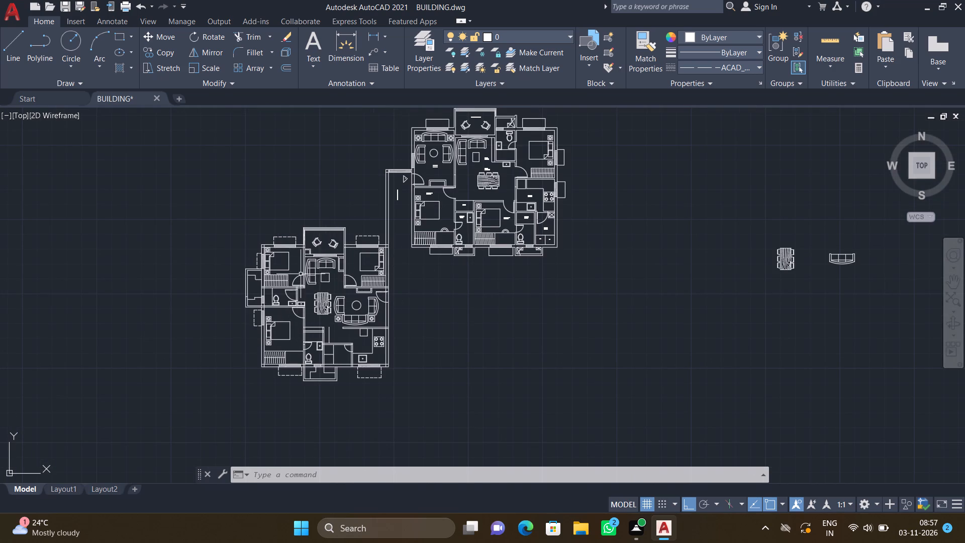
Draw two crossing dashed diagonals, each about 1'-10" long, corner to corner inside the small shaft at the balcony's southwest corner.
scroll(318, 255, "up", 3)
scroll(277, 237, "up", 3)
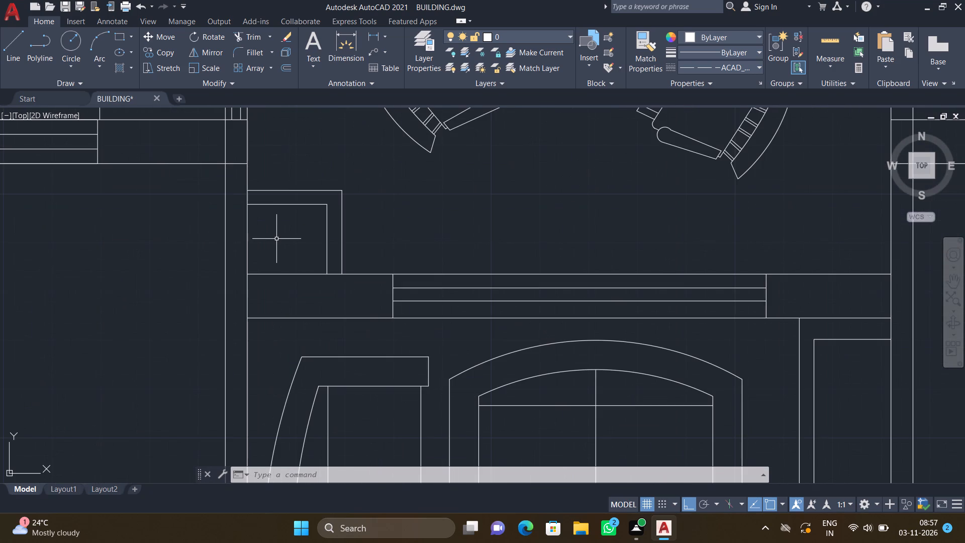
key("F8")
key("l")
key("Return")
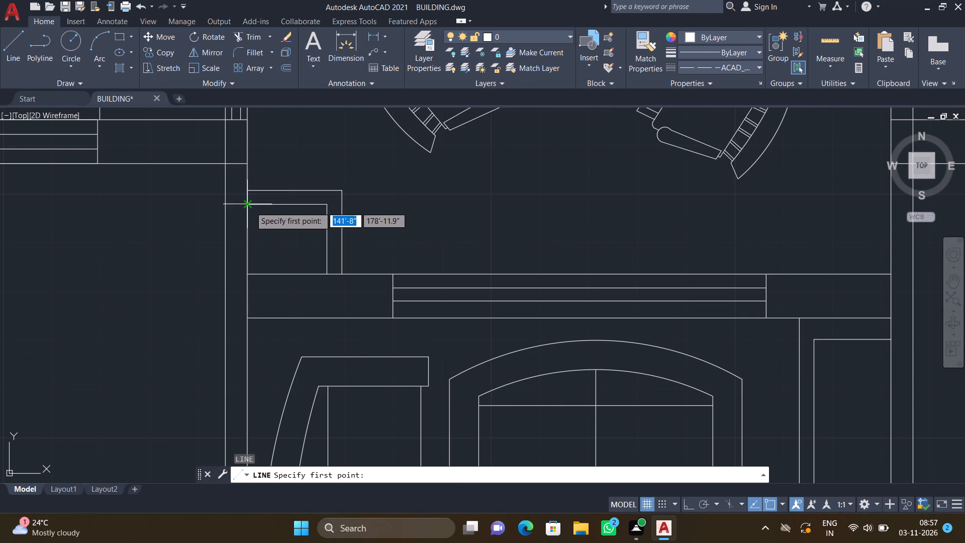
left_click_drag(250, 206, 258, 214)
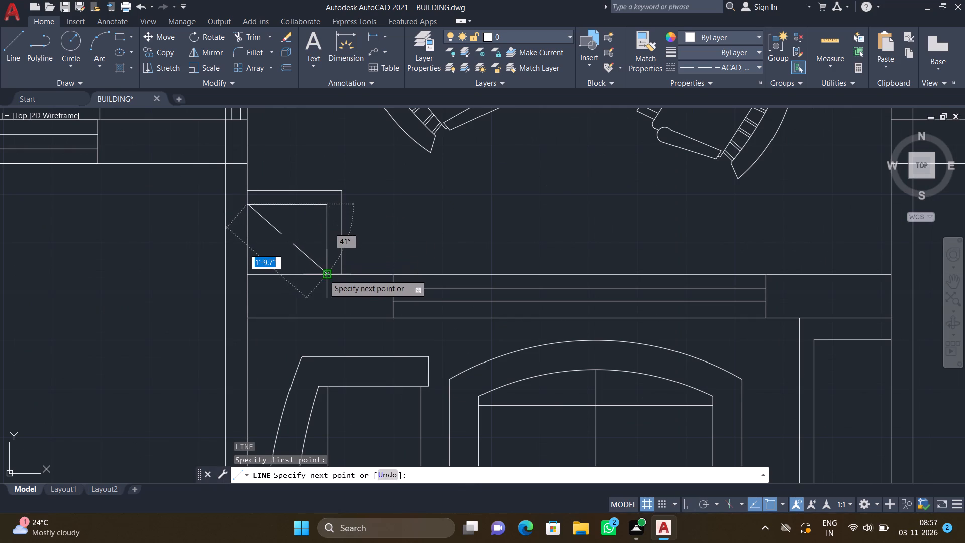
left_click(324, 274)
key("Return")
key("space")
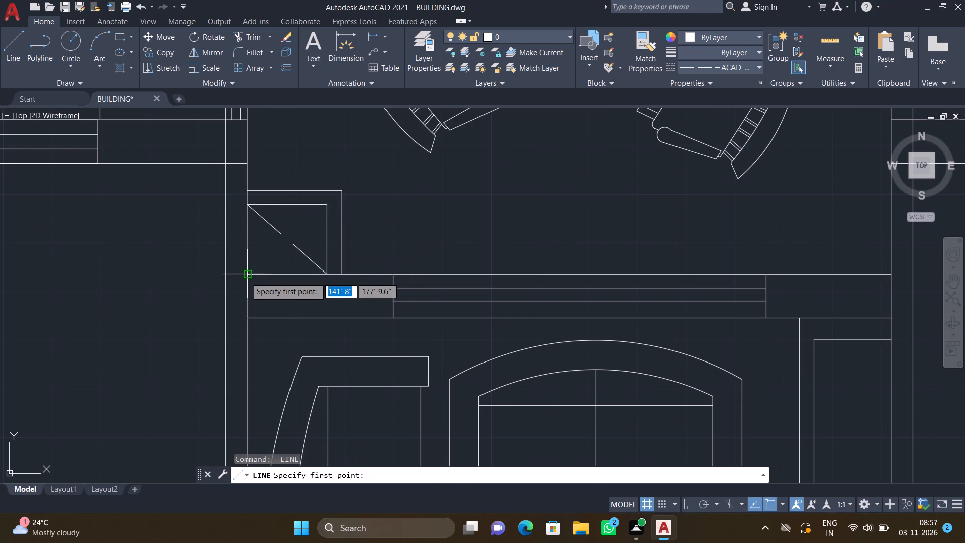
left_click(246, 277)
scroll(318, 209, "up", 2)
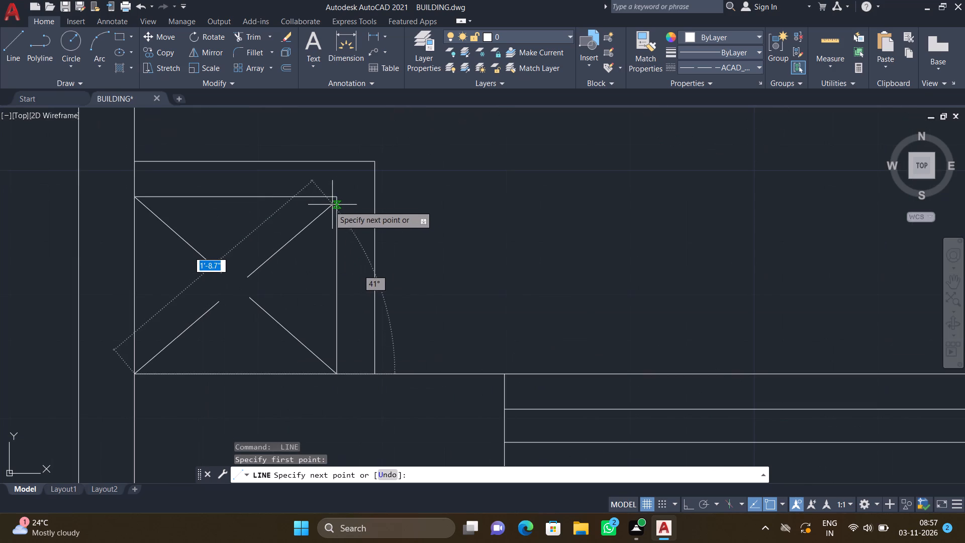
left_click(337, 198)
key("Return")
Draw two crossing dashed diagonals, each about 3'-6.5" long, inside the rectangular shaft at the east end of the south projection.
scroll(336, 200, "down", 5)
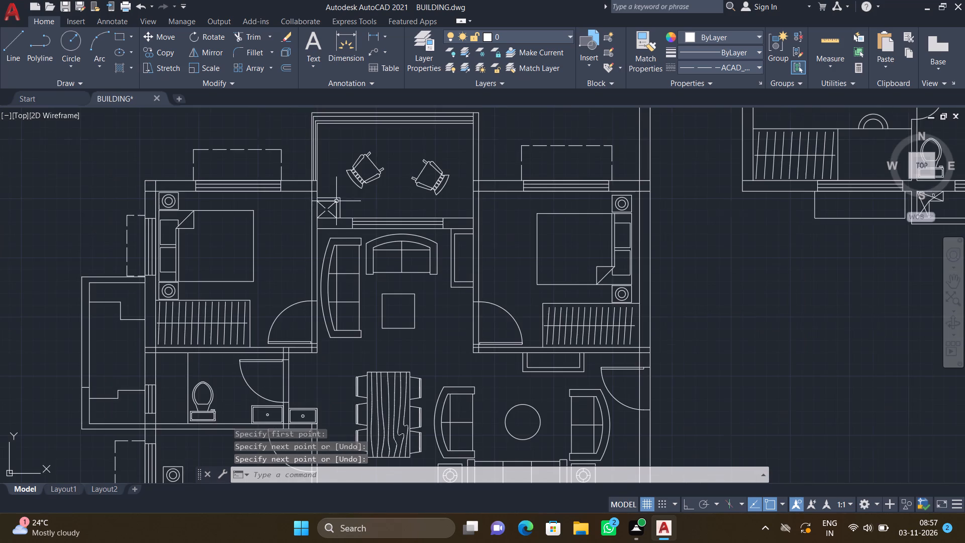
scroll(333, 202, "down", 4)
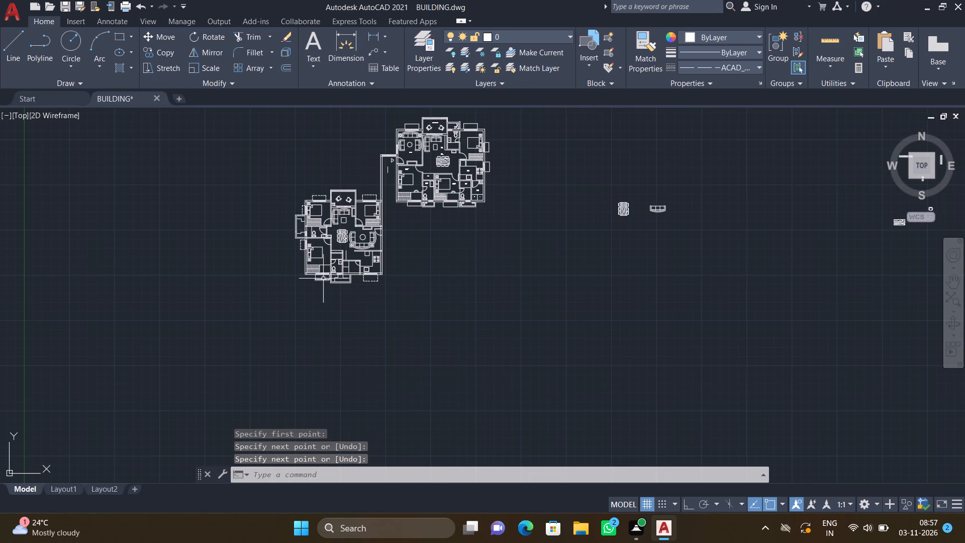
scroll(323, 279, "up", 4)
scroll(450, 259, "up", 2)
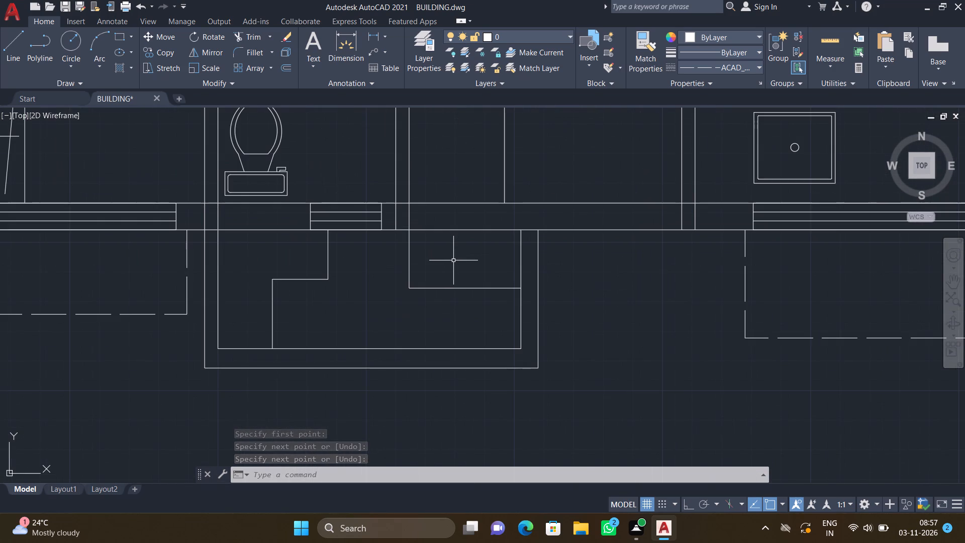
key("l")
key("Return")
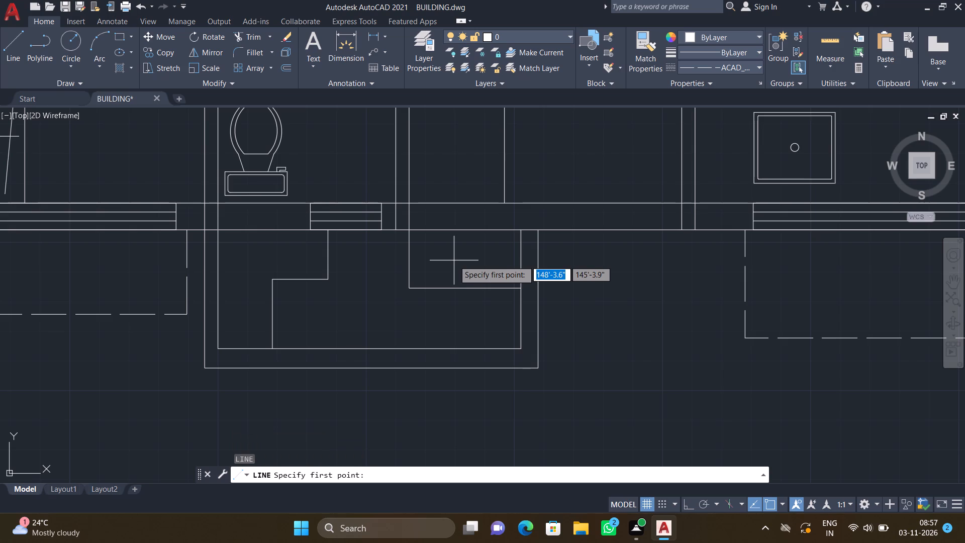
left_click(408, 231)
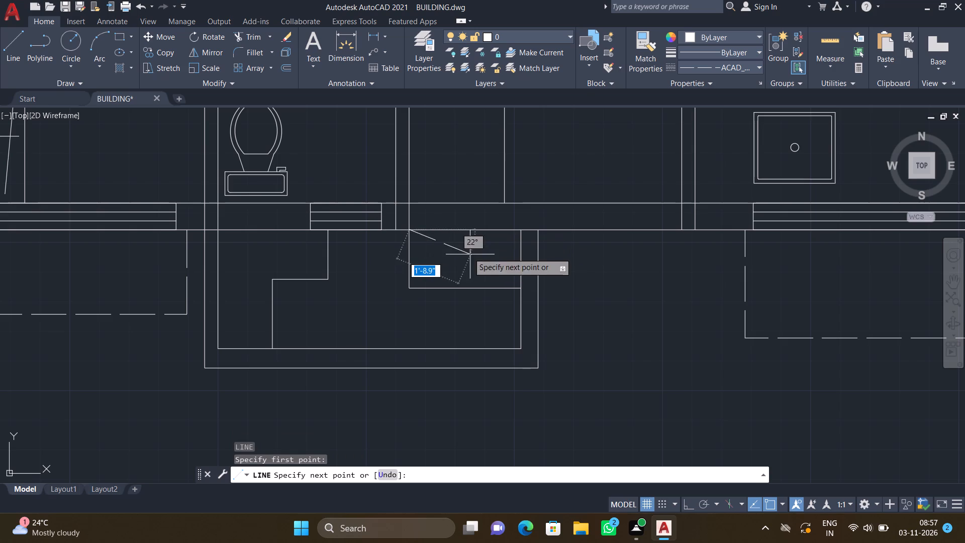
scroll(522, 287, "up", 2)
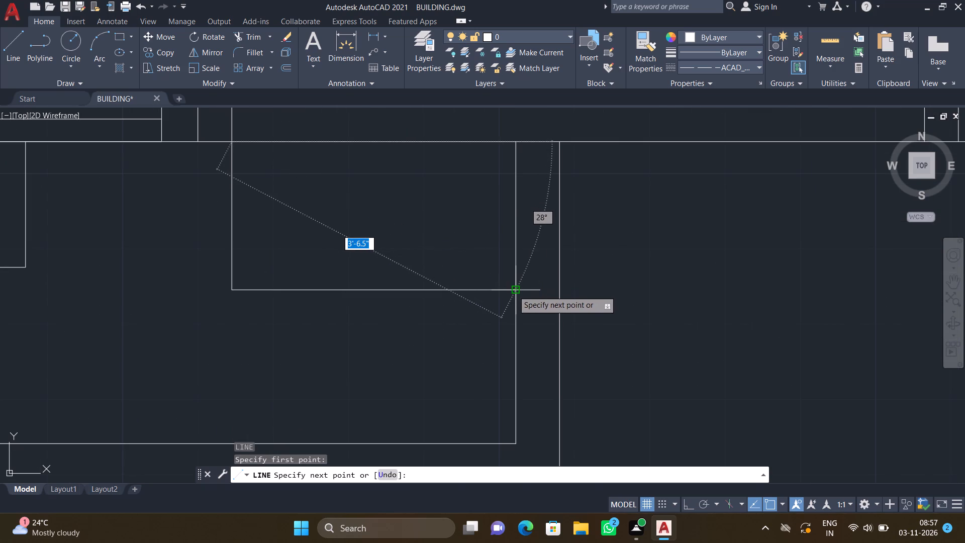
left_click(513, 291)
key("Return")
key("space")
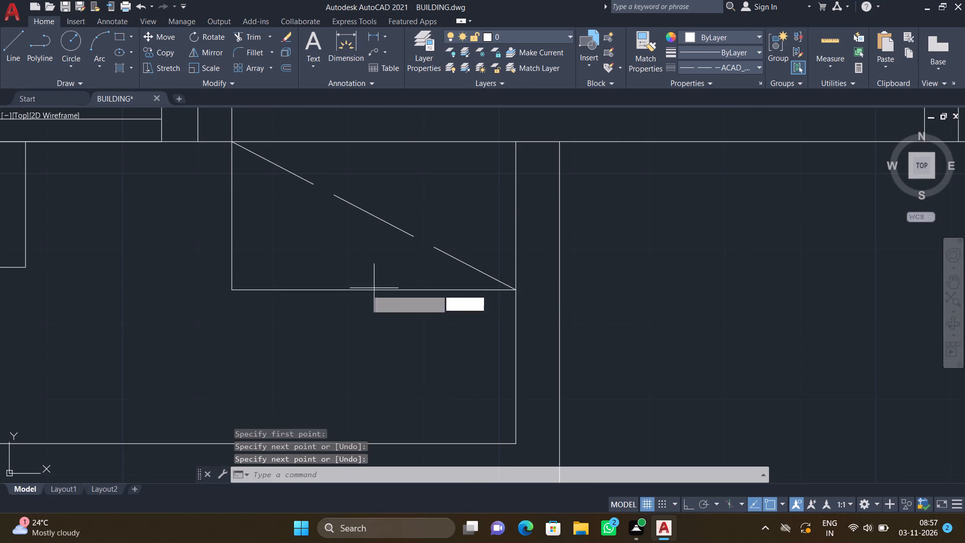
left_click(230, 288)
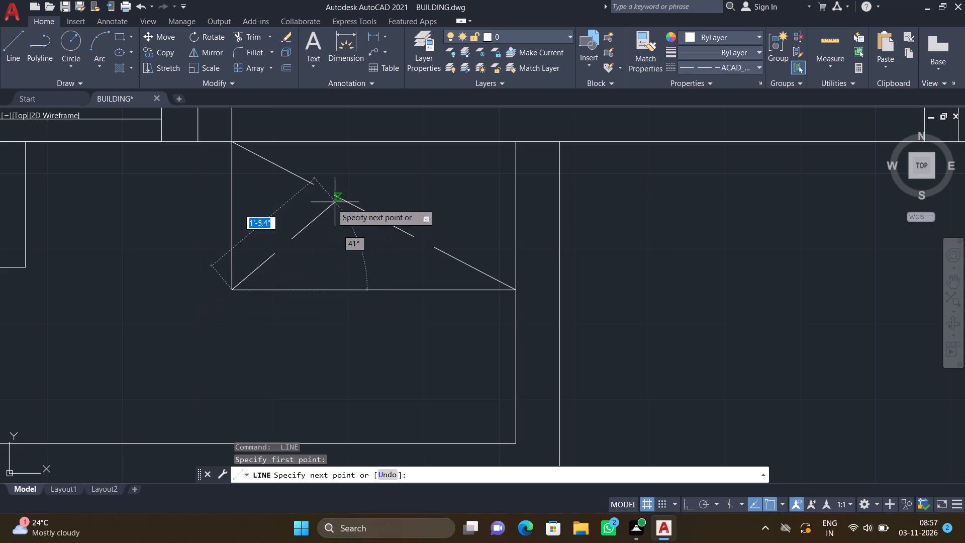
scroll(503, 145, "up", 2)
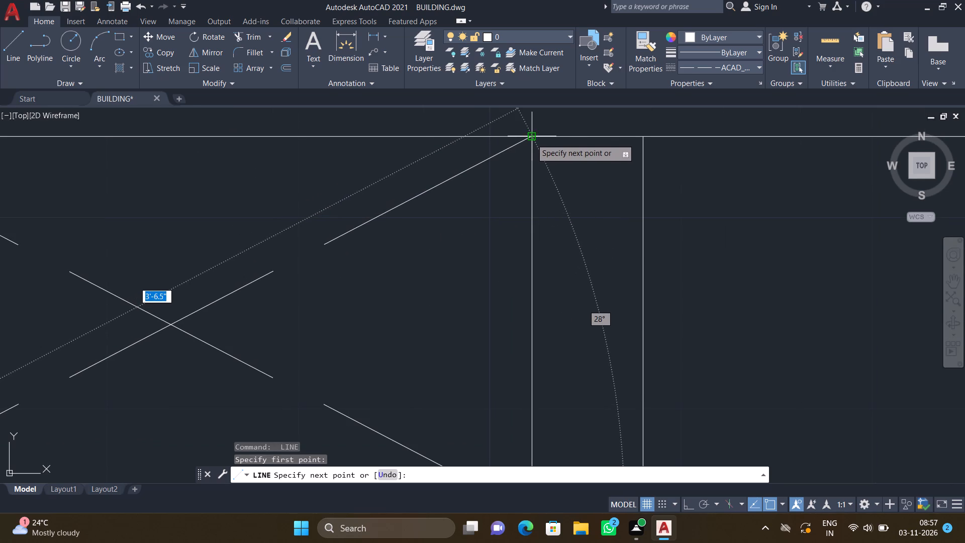
left_click(532, 139)
key("Return")
In the south projection's L-shaped shaft, draw dashed diagonals from the southwest corner to the inner corner and from the southeast corner to the northwest corner.
scroll(422, 211, "down", 5)
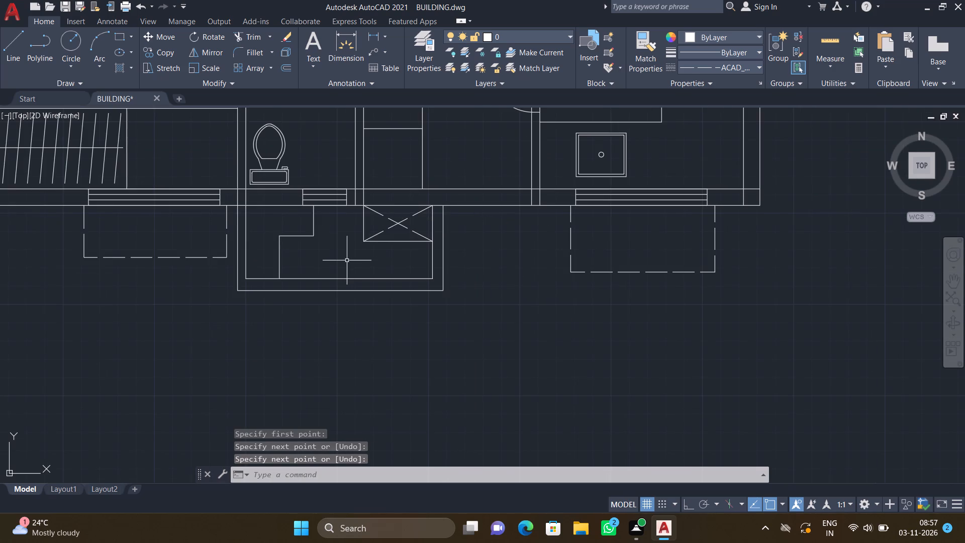
scroll(268, 216, "up", 2)
key("l")
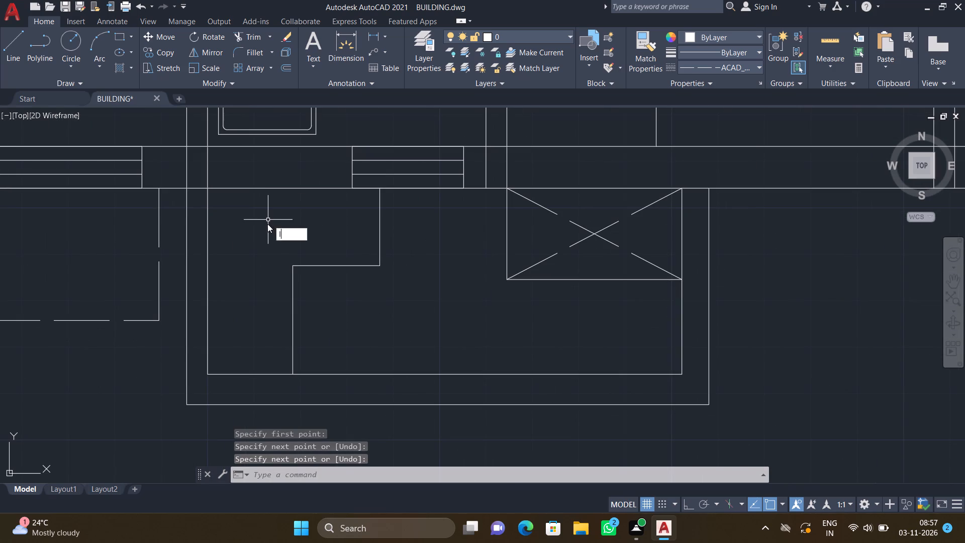
key("Return")
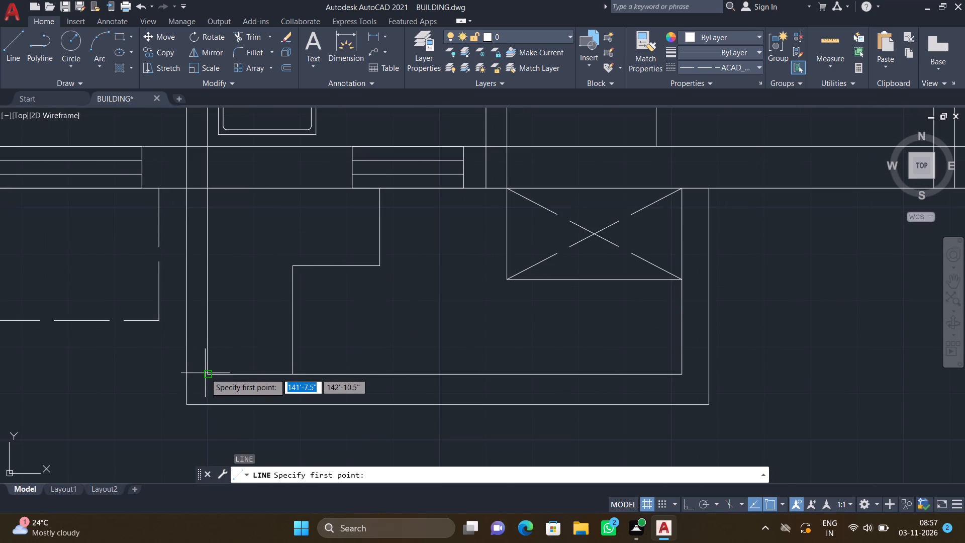
left_click_drag(207, 372, 213, 363)
scroll(286, 265, "up", 1)
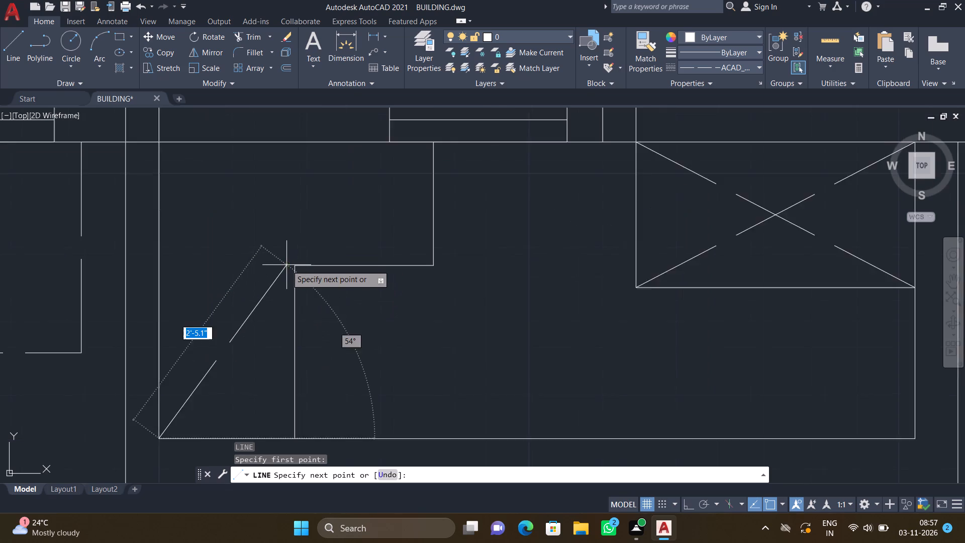
scroll(286, 265, "up", 1)
left_click(300, 264)
key("Return")
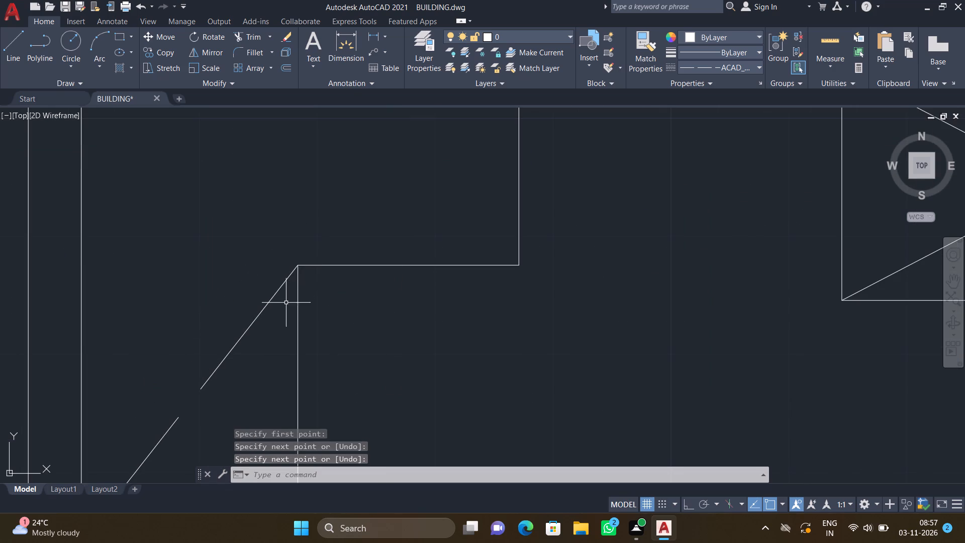
scroll(281, 317, "down", 3)
key("l")
key("Return")
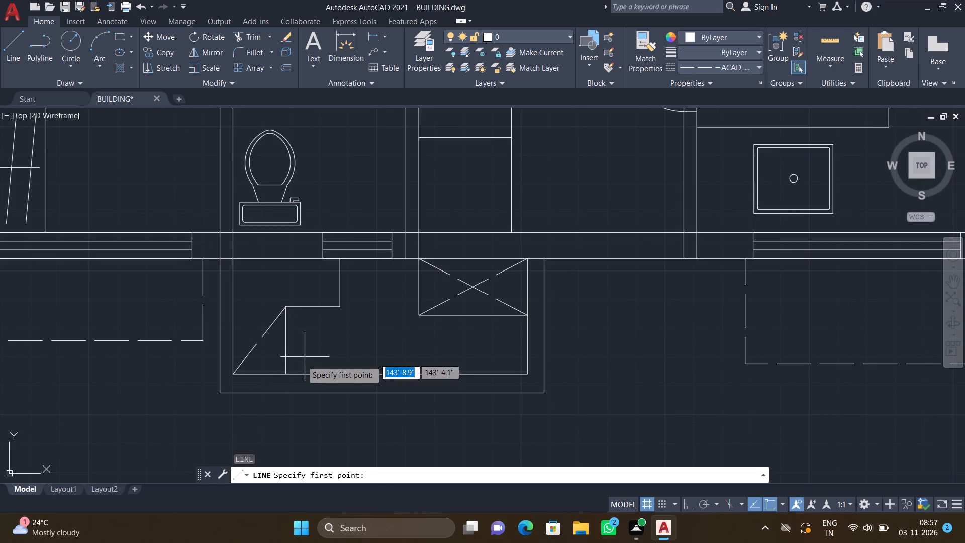
scroll(282, 378, "up", 2)
left_click(284, 368)
scroll(231, 262, "down", 2)
scroll(202, 192, "up", 3)
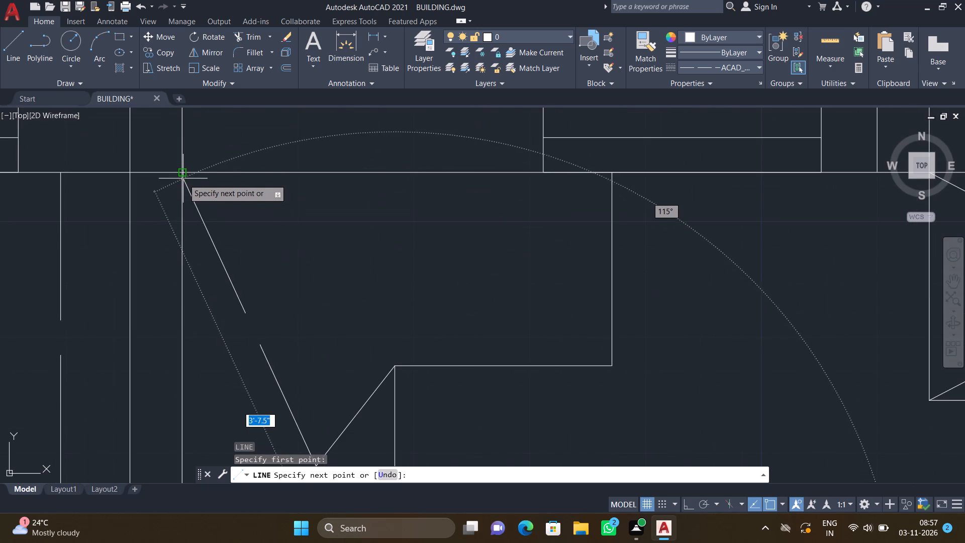
left_click(181, 175)
key("Return")
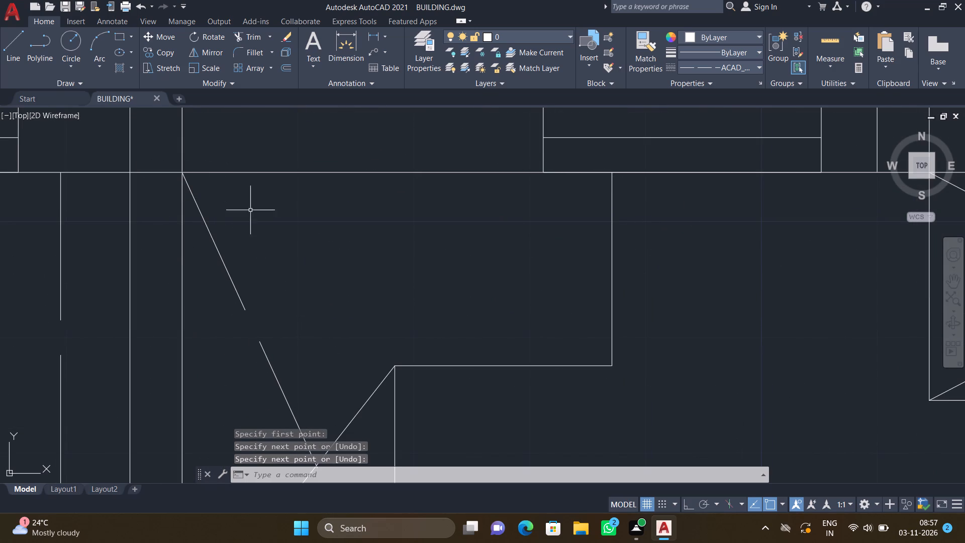
Cross the L-shaped shaft's north arm with dashed diagonals from the inner corner to the northeast corner and from the arm's southeast corner to the northwest corner.
key("l")
key("Return")
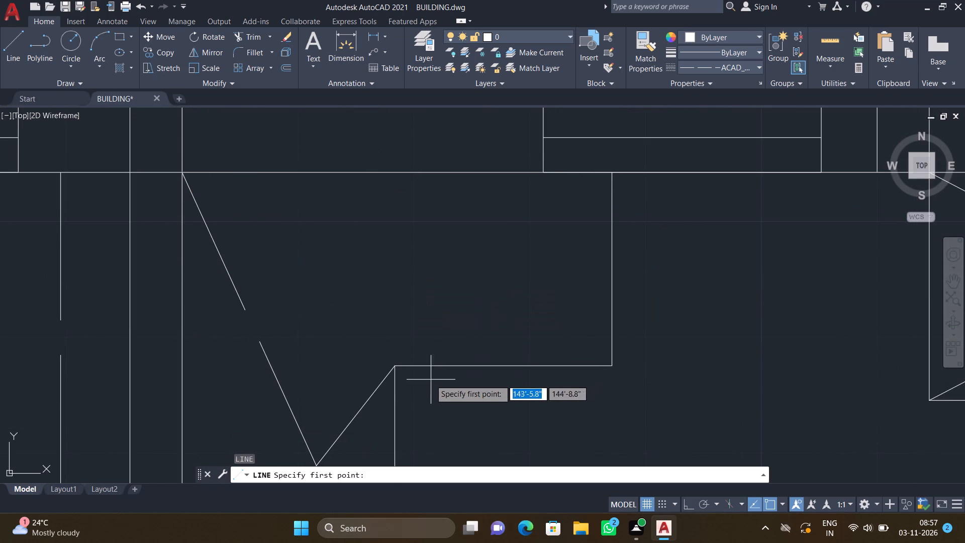
left_click(396, 366)
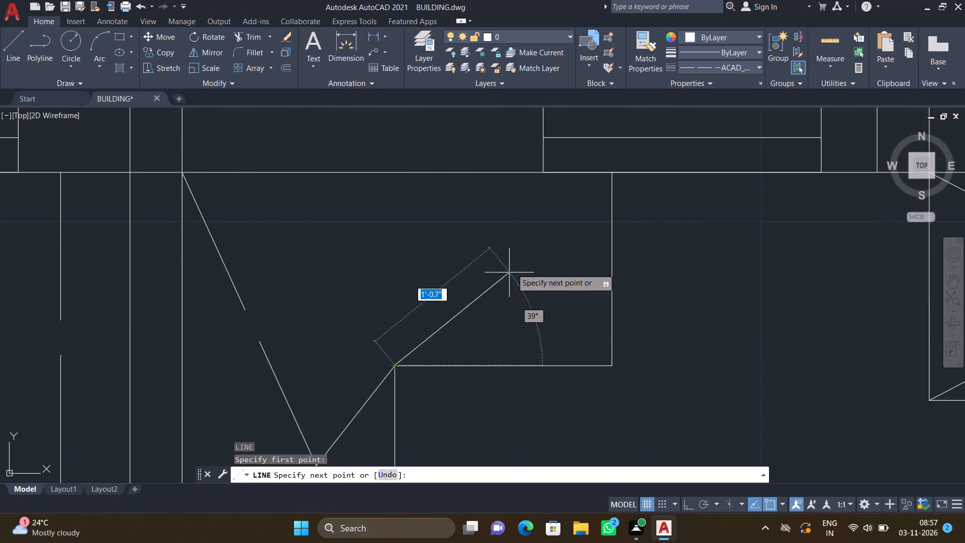
scroll(592, 183, "up", 2)
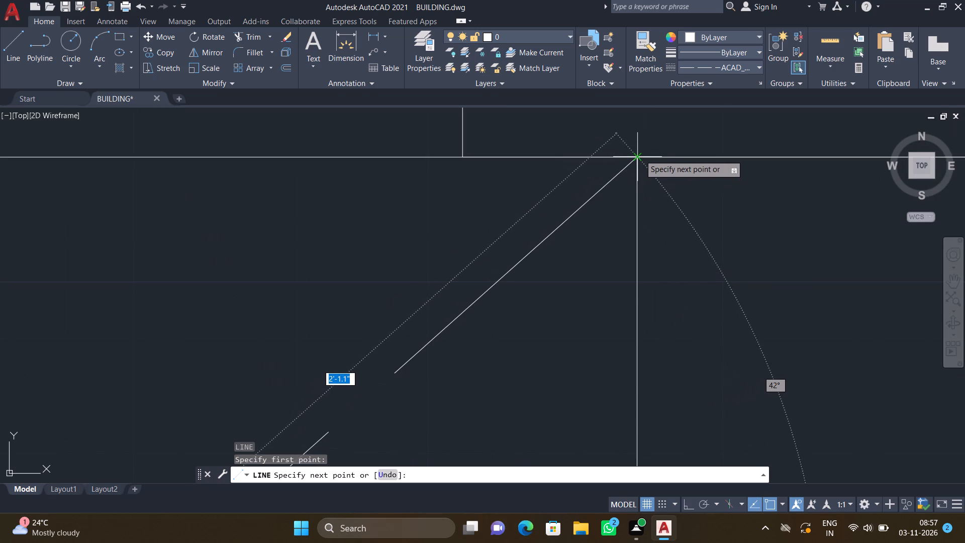
left_click(640, 155)
key("Return")
scroll(623, 281, "down", 4)
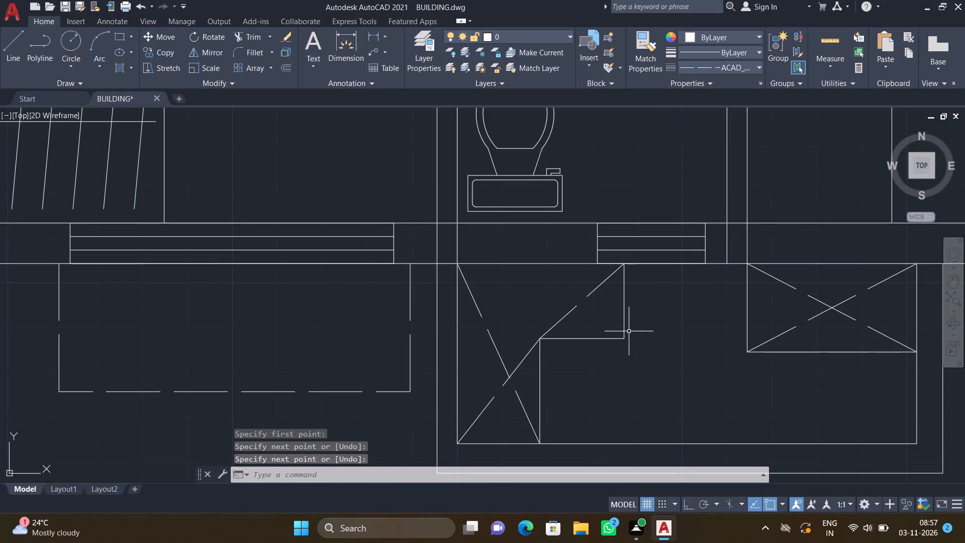
key("l")
key("Return")
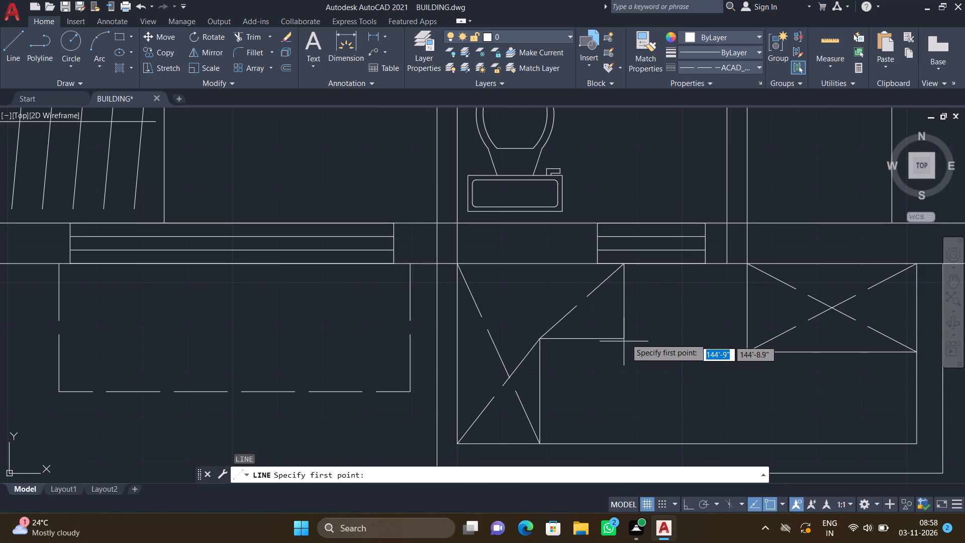
left_click(626, 338)
scroll(468, 264, "up", 2)
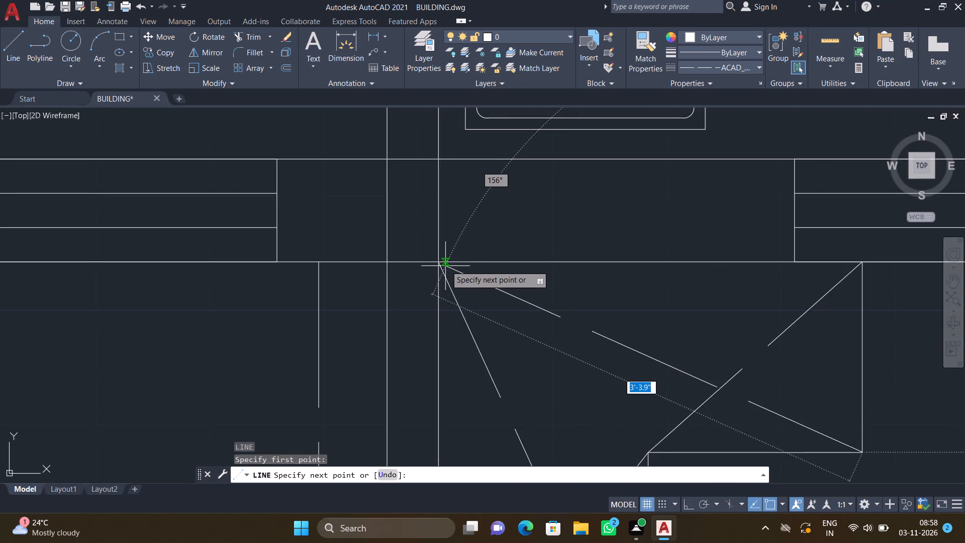
scroll(445, 267, "up", 3)
left_click(406, 246)
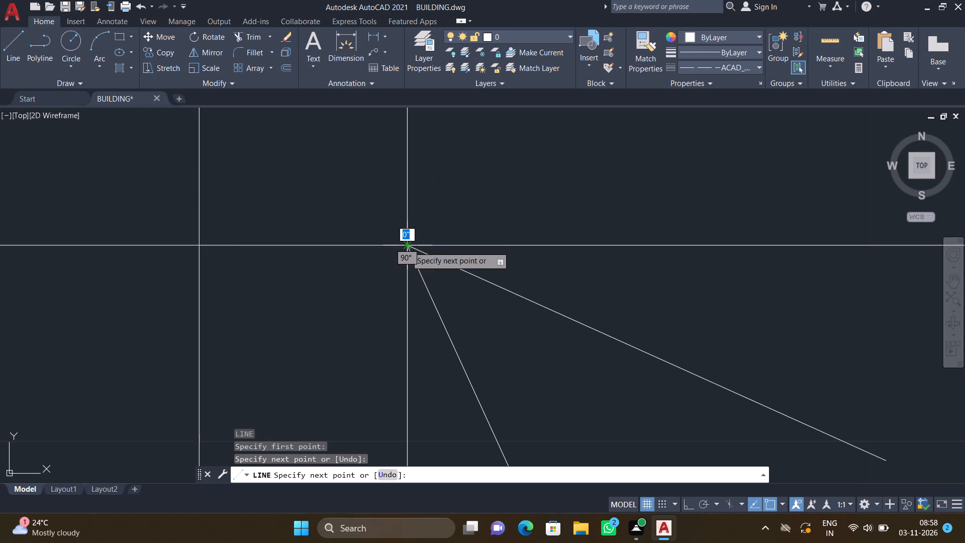
key("Return")
In the west projection's southern L-shaped shaft, draw dashed diagonals from the northwest corner to the southeast corner and from the southwest corner to the inner corner.
scroll(430, 293, "down", 9)
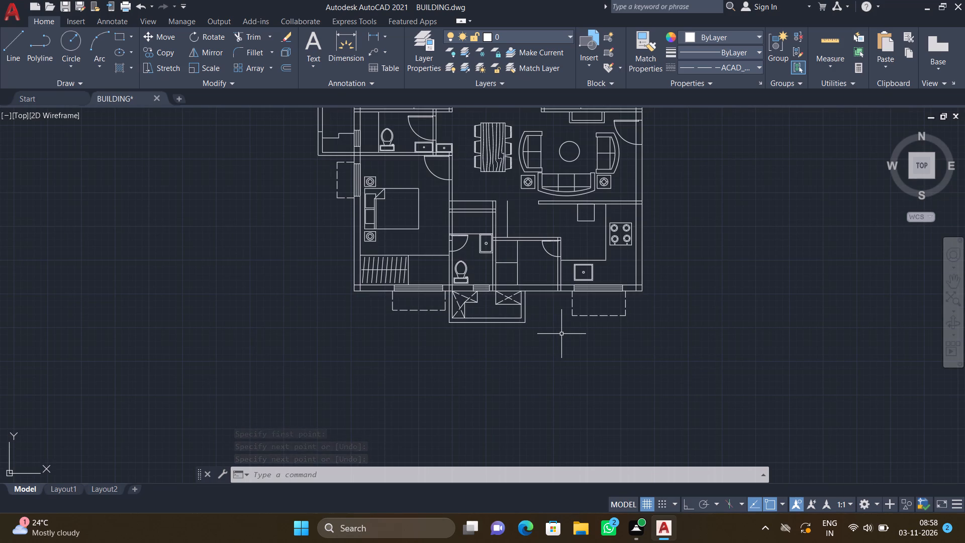
scroll(541, 262, "down", 3)
scroll(519, 177, "up", 3)
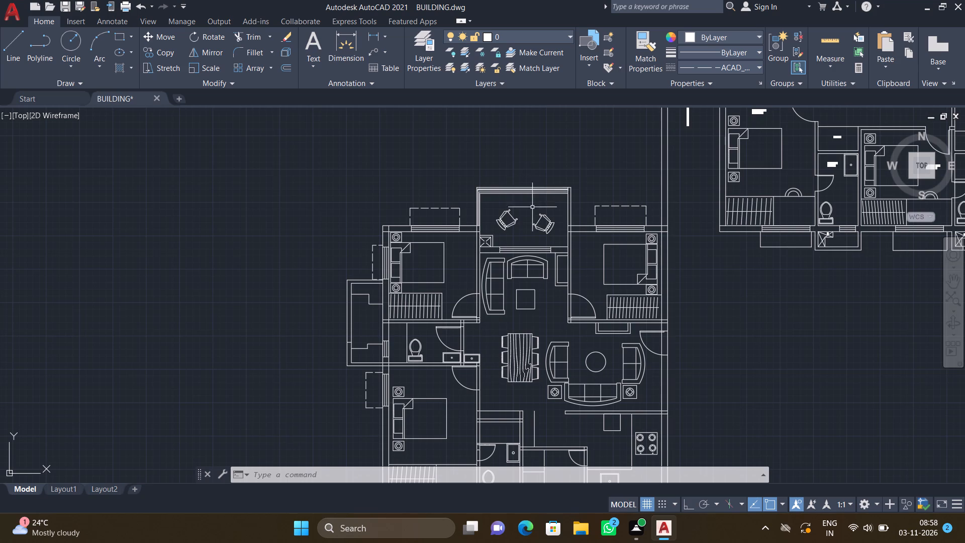
scroll(563, 254, "down", 2)
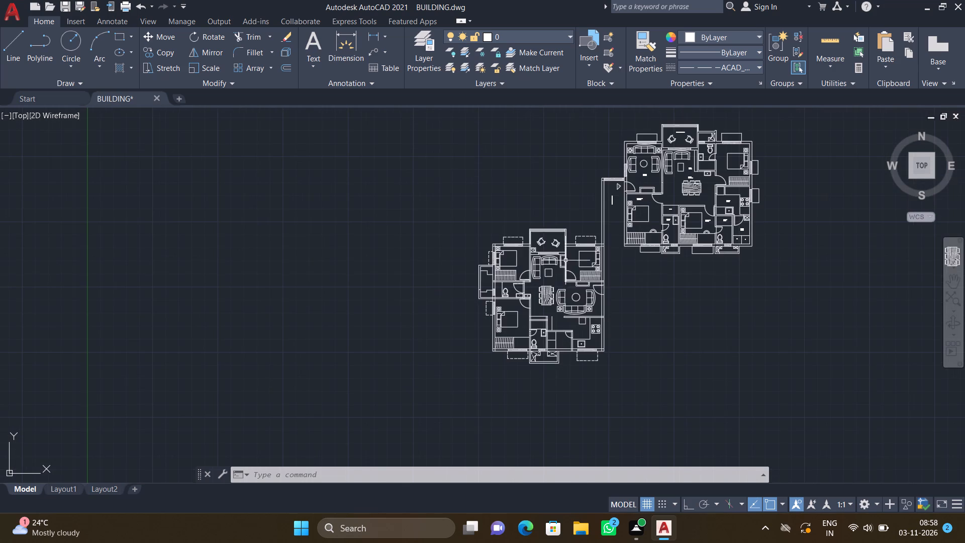
scroll(488, 281, "up", 3)
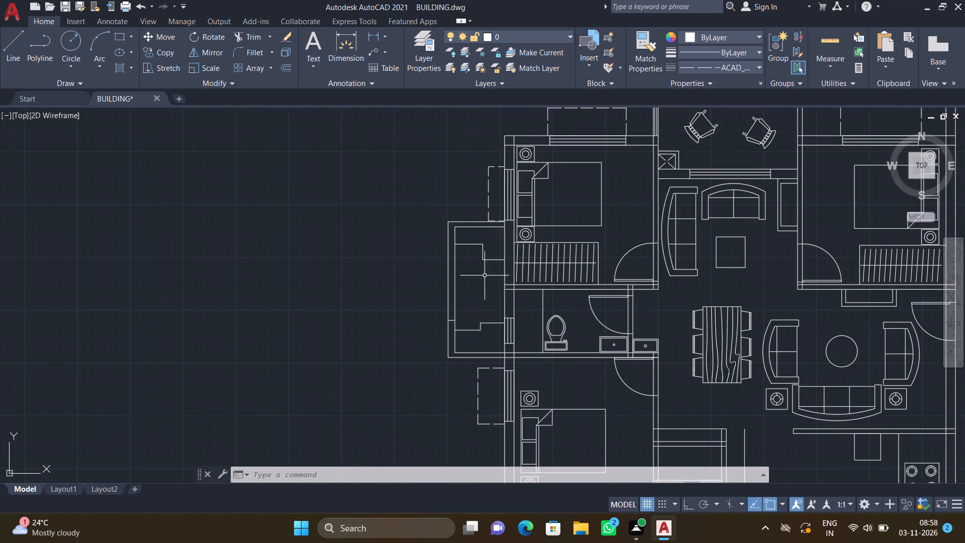
key("l")
key("Return")
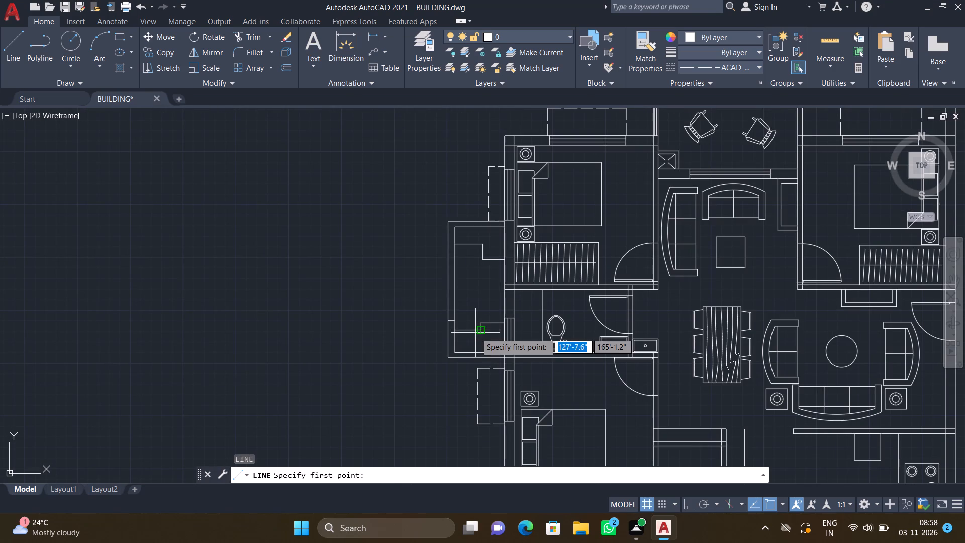
scroll(468, 344, "up", 2)
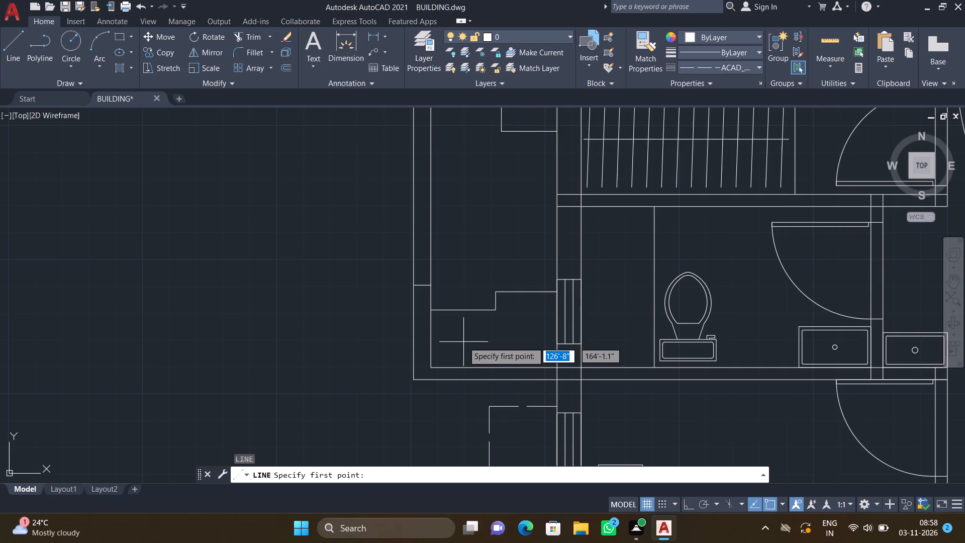
left_click_drag(428, 309, 433, 313)
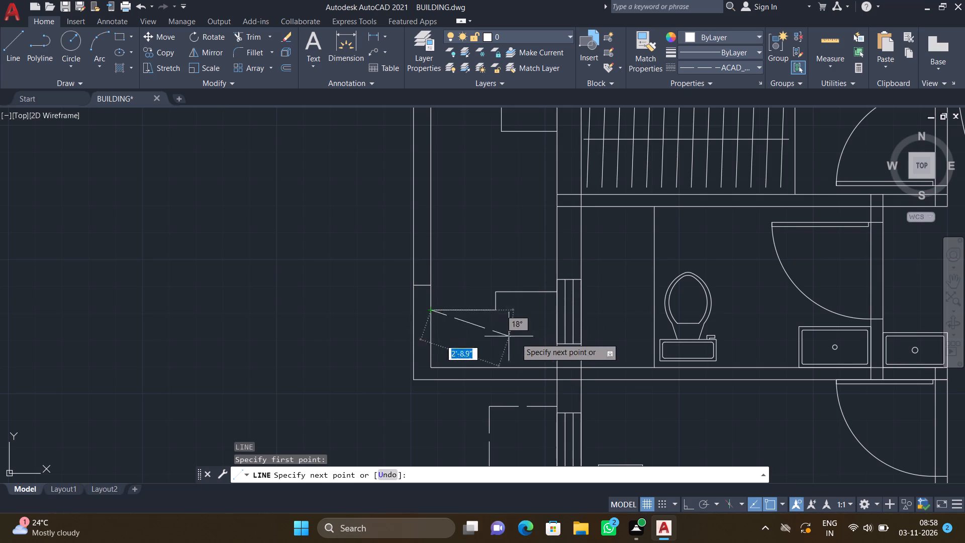
scroll(537, 357, "up", 3)
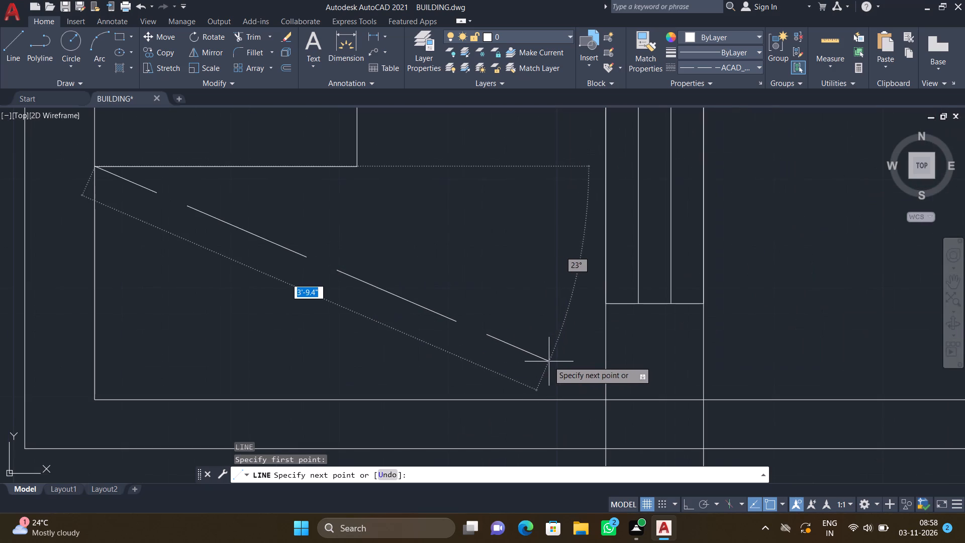
left_click(605, 400)
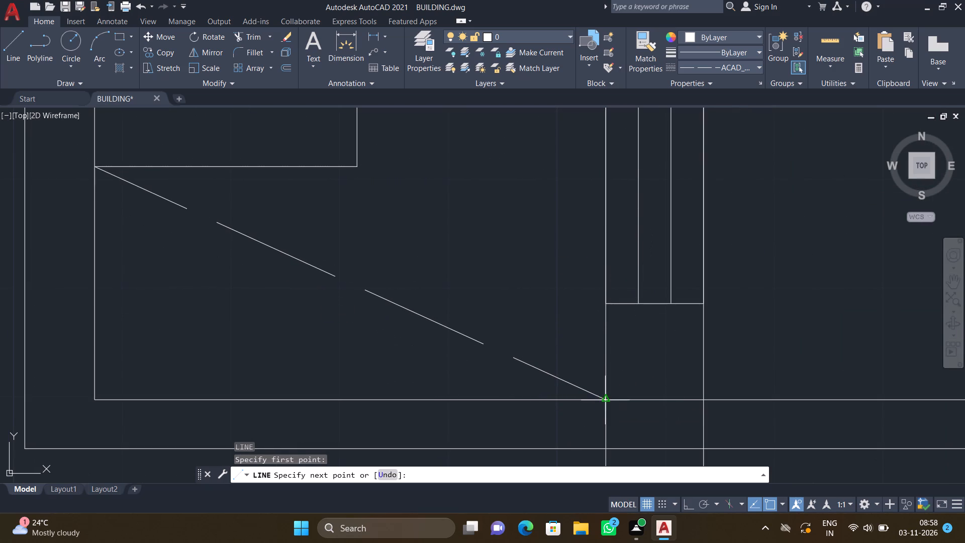
key("Return")
key("space")
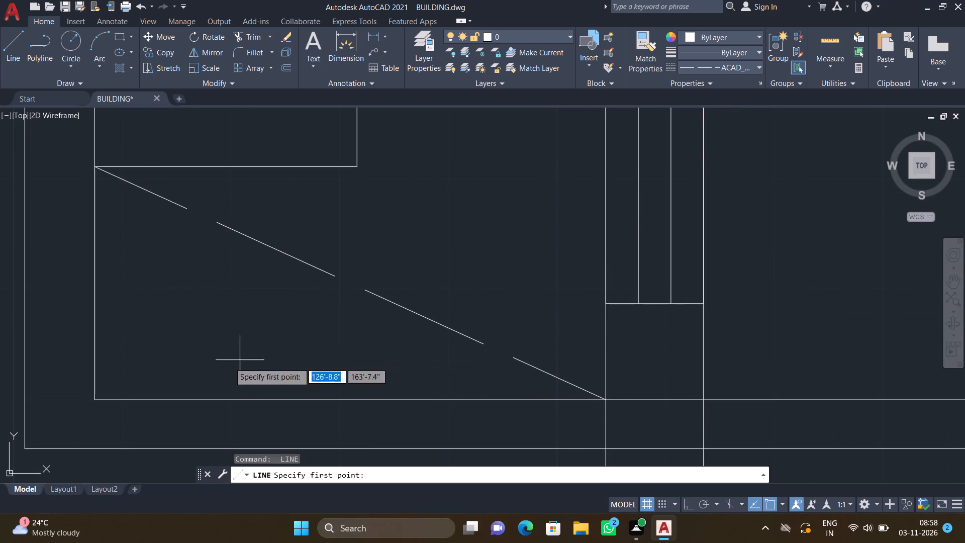
left_click(95, 395)
scroll(344, 176, "up", 1)
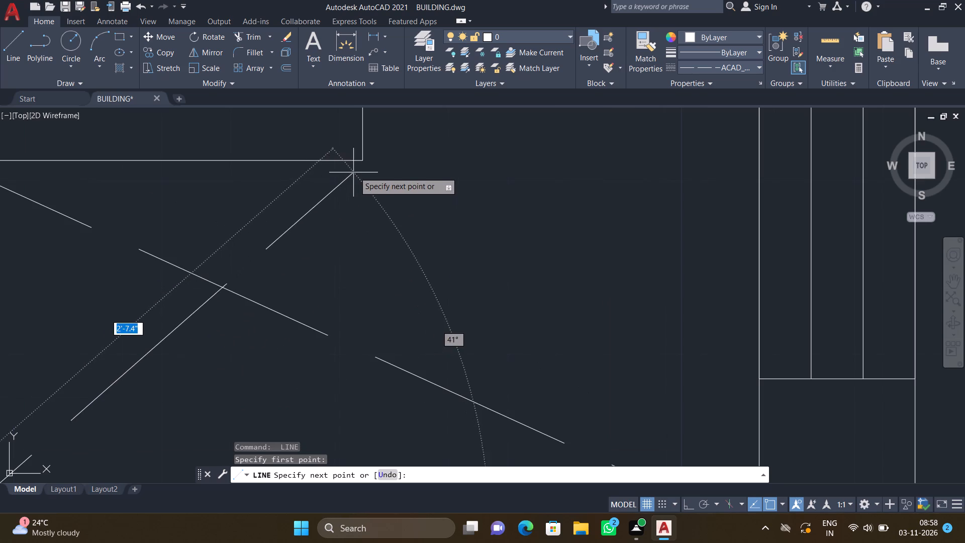
left_click(364, 160)
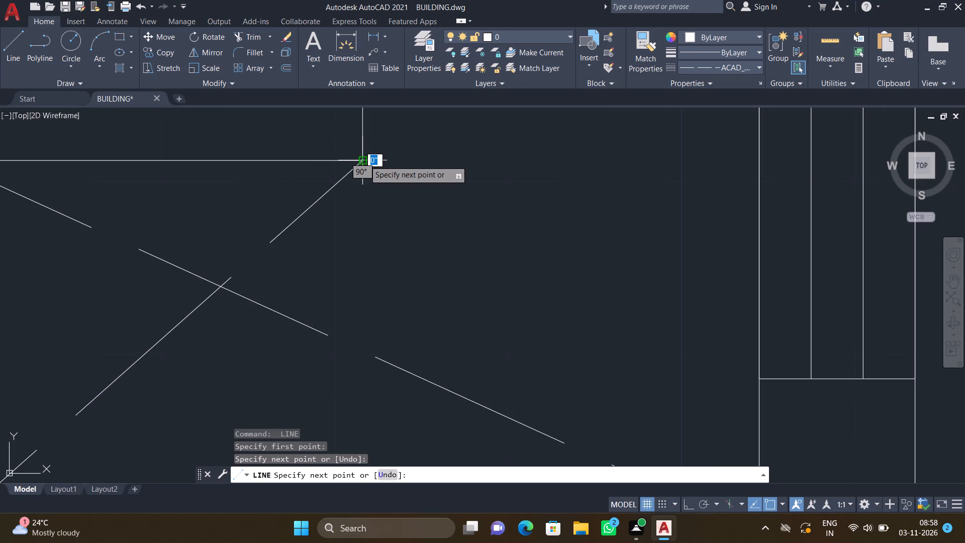
key("Return")
Cross that shaft's east arm with dashed diagonals: about 3'-0.4" from the arm's northwest corner to the southeast corner, about 1'-11.9" from inner to northeast corner.
scroll(359, 174, "down", 5)
scroll(365, 157, "up", 4)
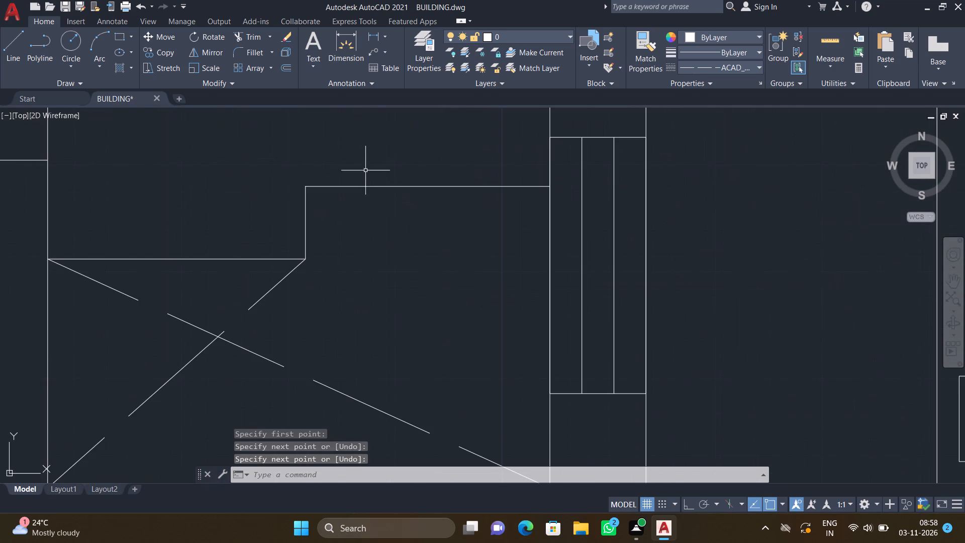
key("l")
key("Return")
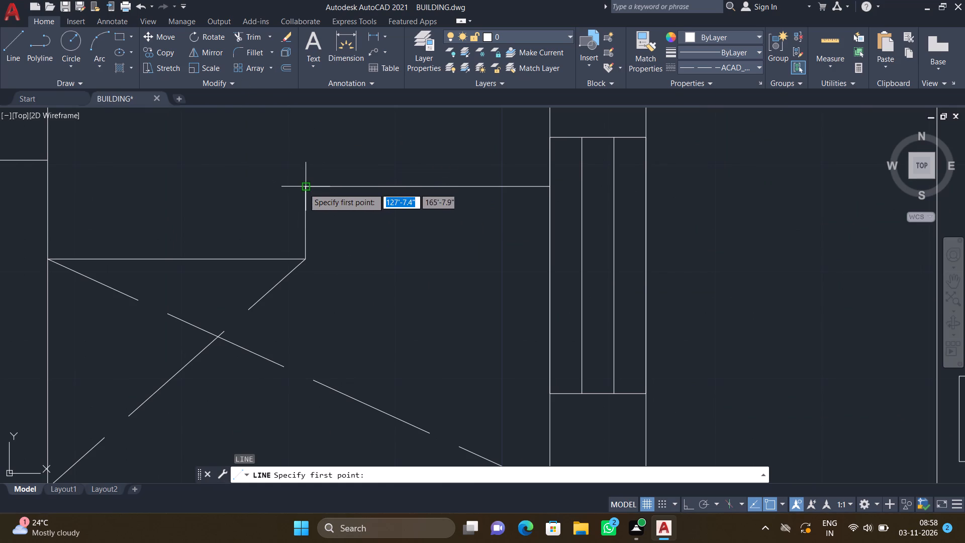
left_click(304, 188)
scroll(369, 271, "down", 3)
scroll(387, 295, "up", 3)
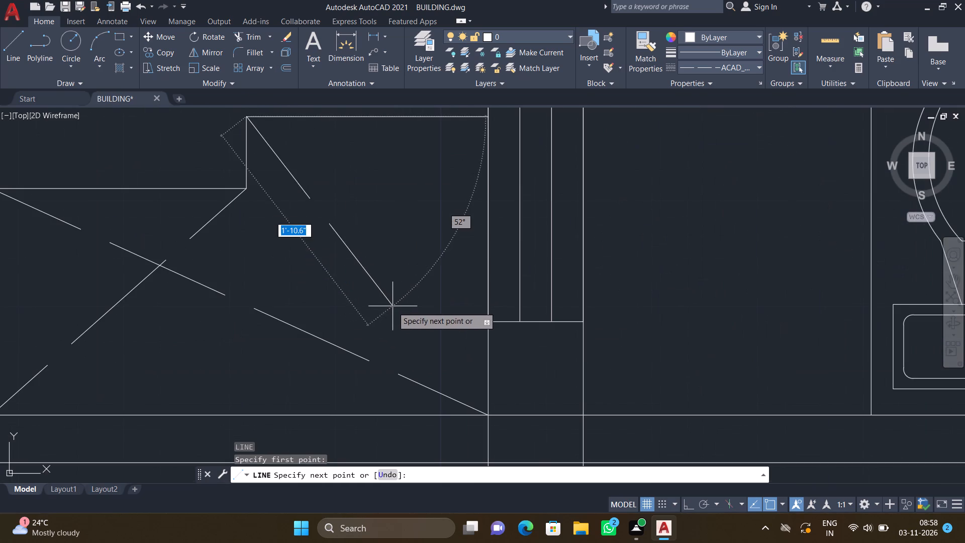
left_click(488, 413)
key("Return")
key("space")
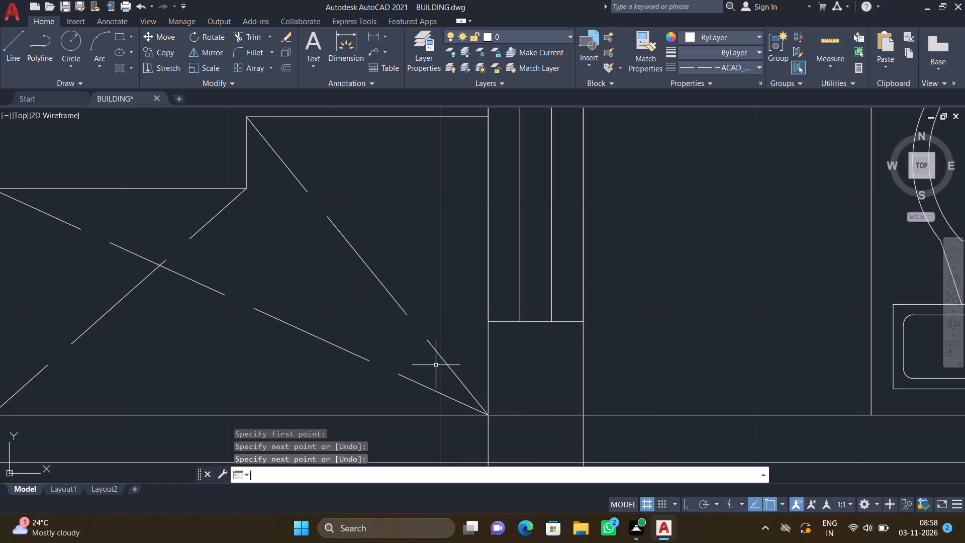
left_click(244, 186)
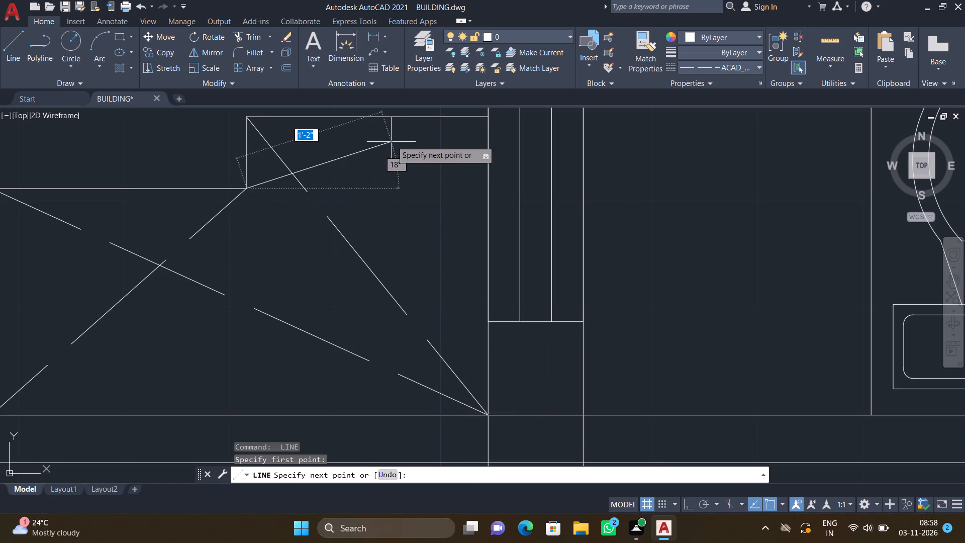
scroll(486, 124, "up", 1)
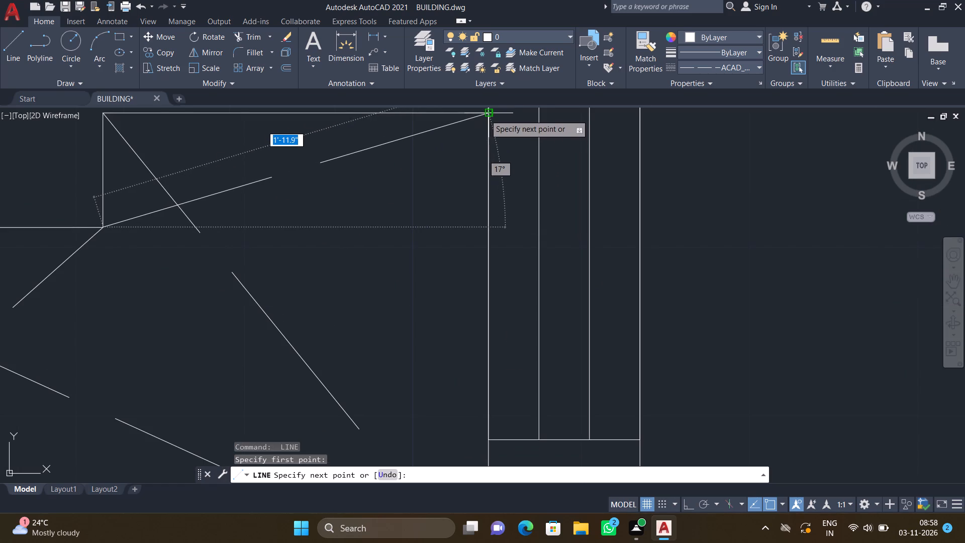
left_click(485, 115)
key("Return")
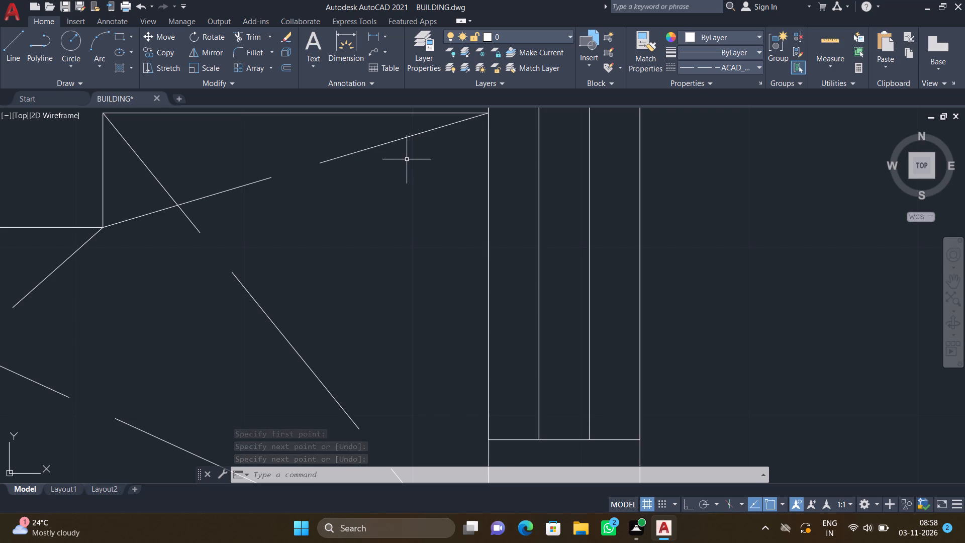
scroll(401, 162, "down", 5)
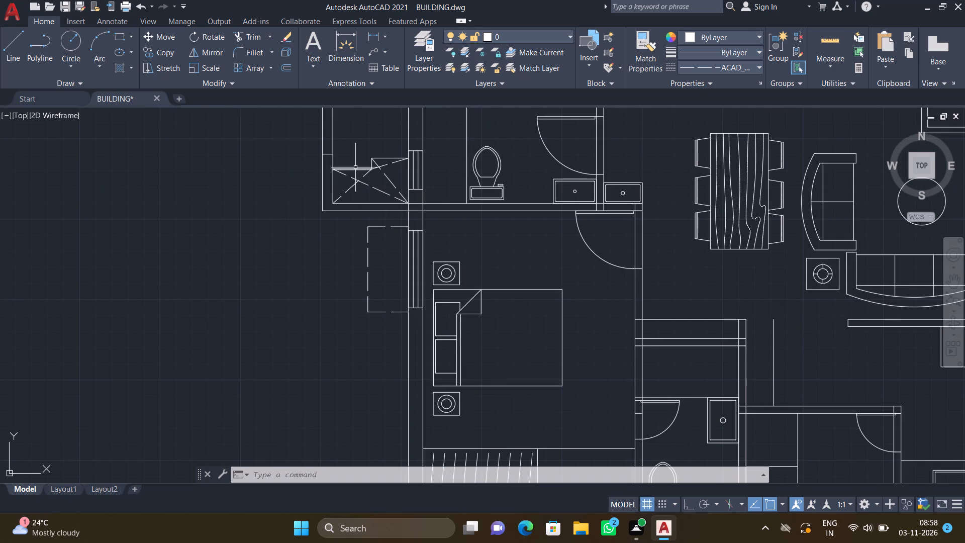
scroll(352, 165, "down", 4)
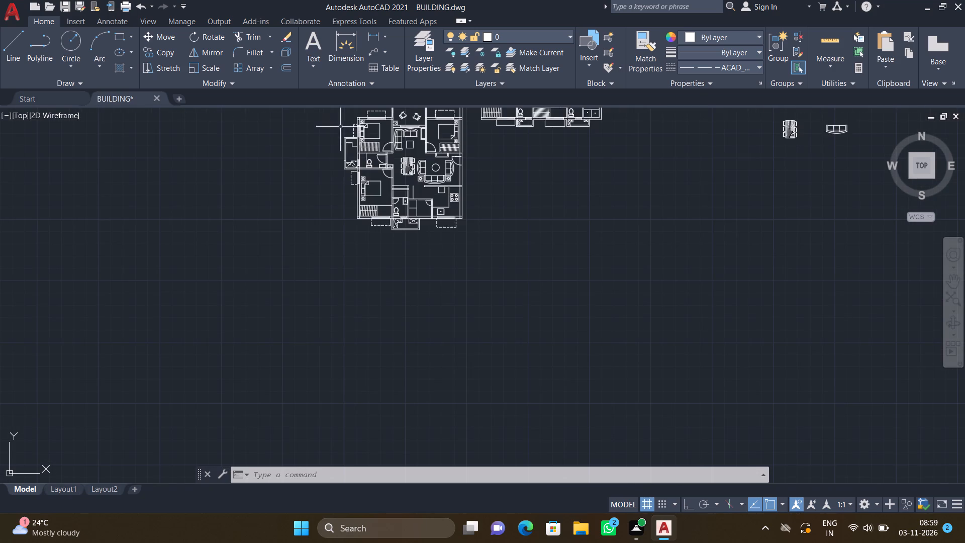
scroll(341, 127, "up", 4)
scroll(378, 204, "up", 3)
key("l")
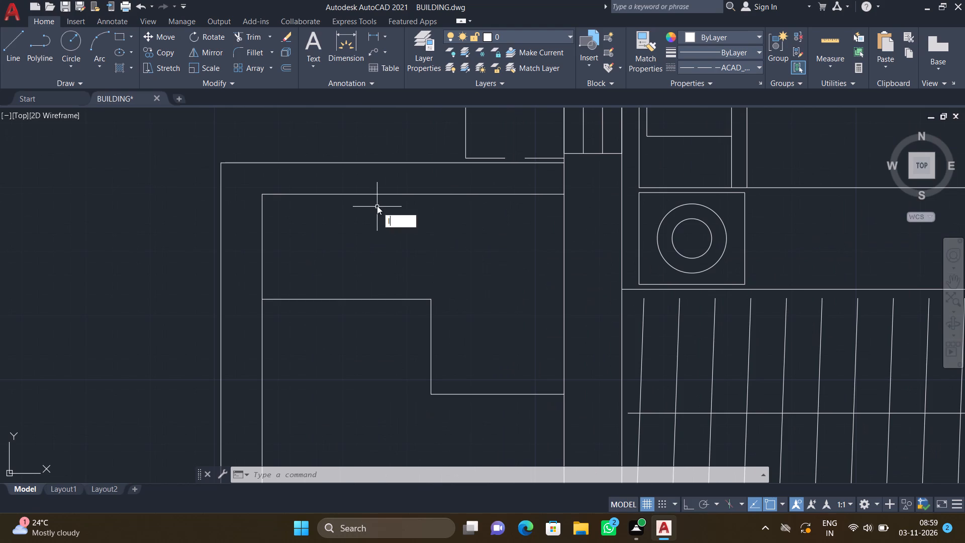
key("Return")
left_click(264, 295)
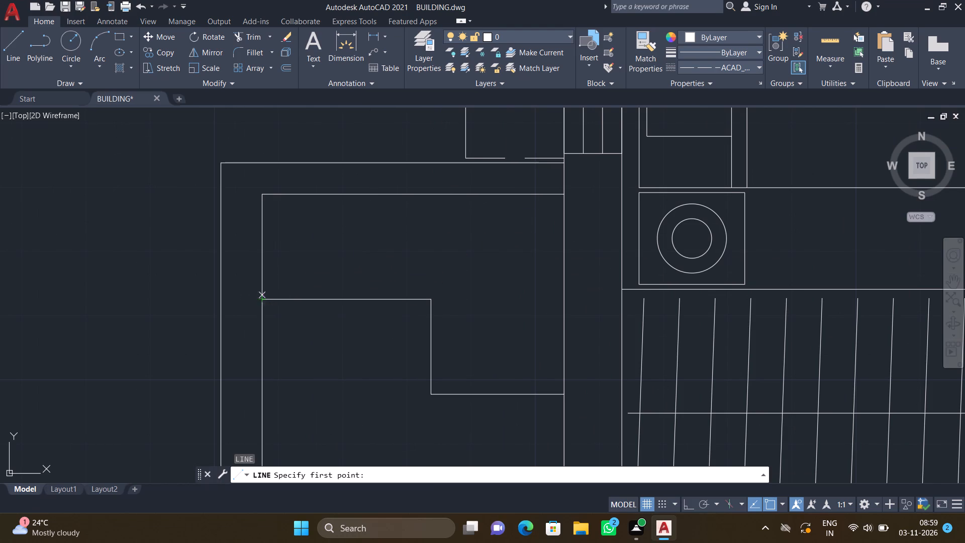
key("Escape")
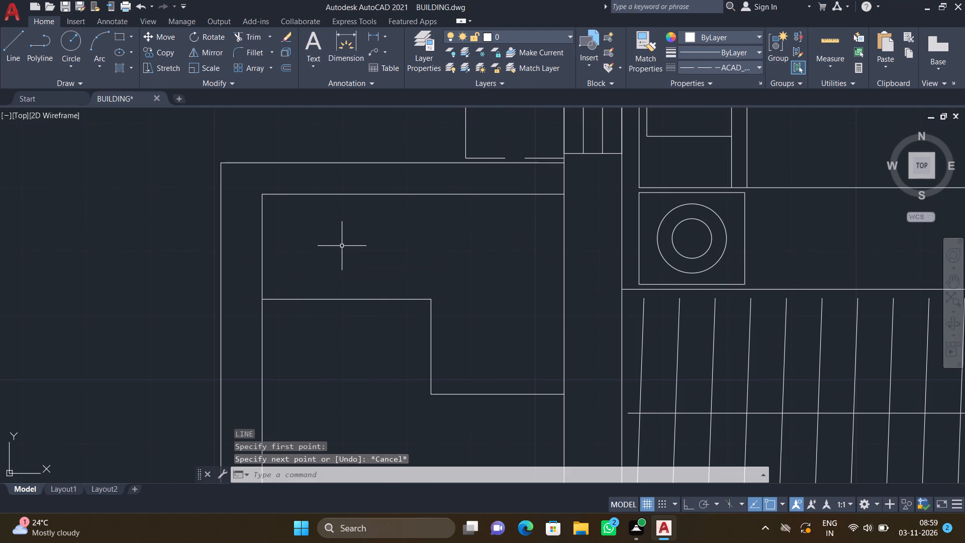
In the west projection's northern L-shaped shaft, draw dashed diagonals from the west part's southwest corner to the northeast corner and from the northwest to the inner corner.
key("l")
key("Return")
left_click(262, 298)
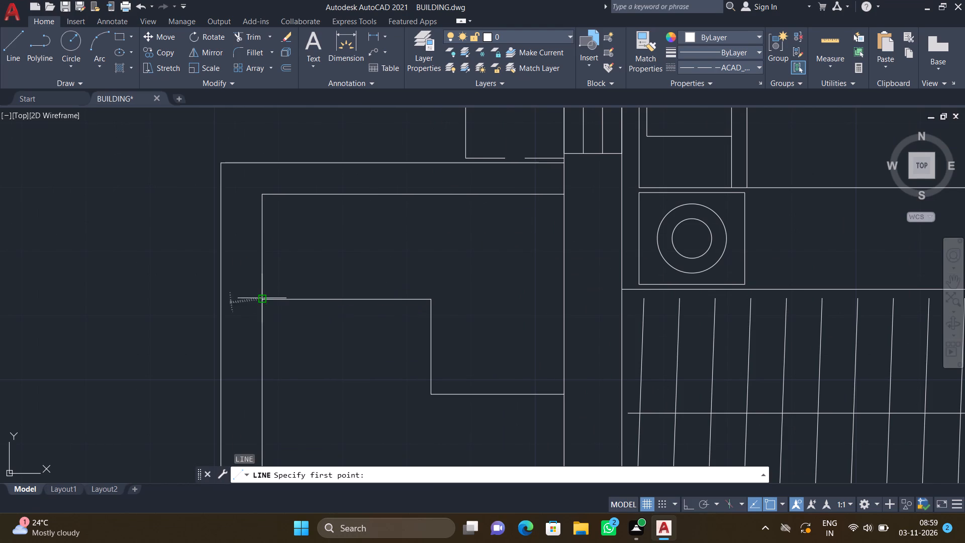
scroll(546, 203, "up", 1)
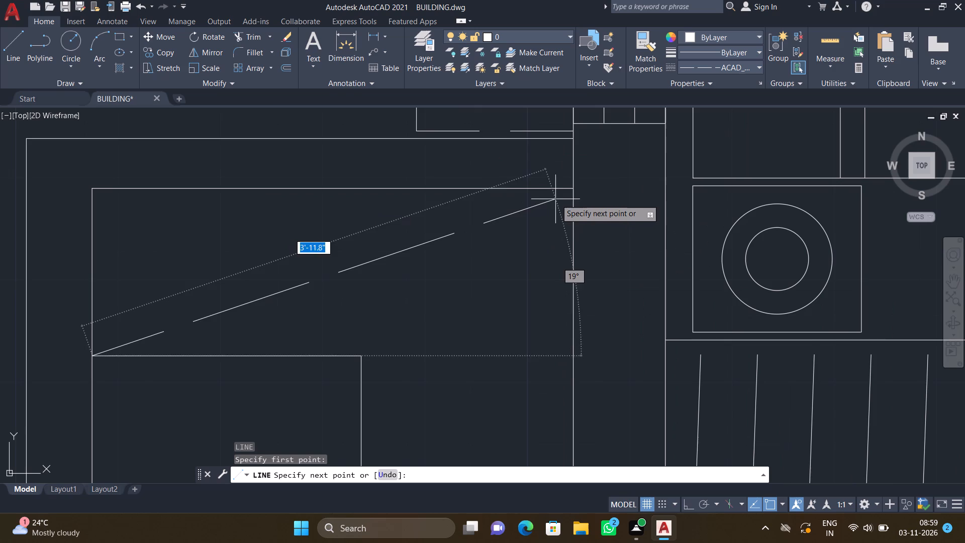
left_click(574, 190)
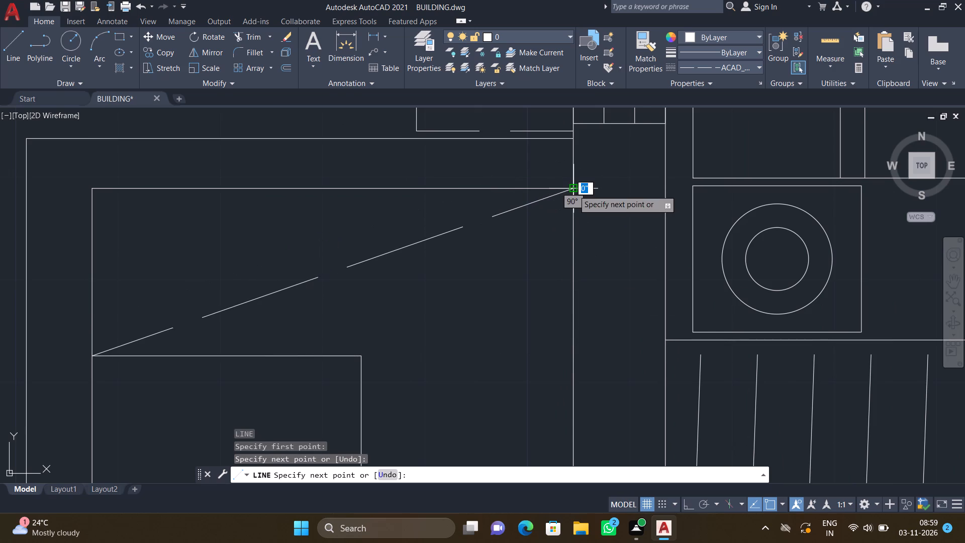
key("Return")
key("l")
key("Return")
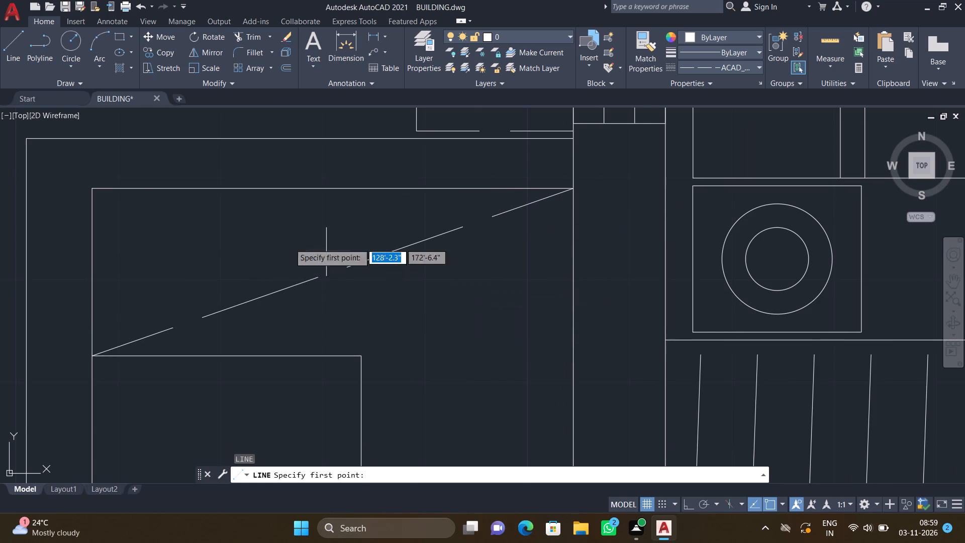
left_click_drag(91, 189, 107, 198)
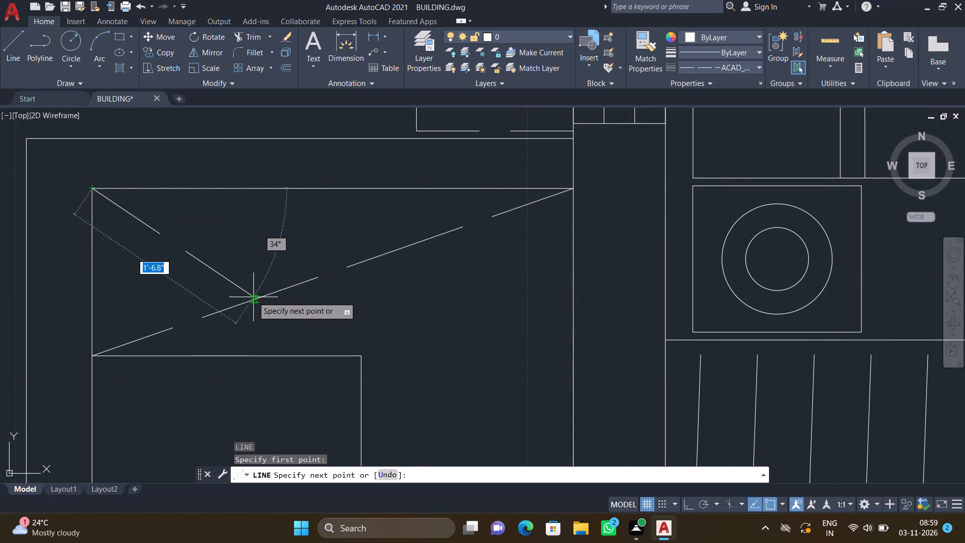
left_click(361, 353)
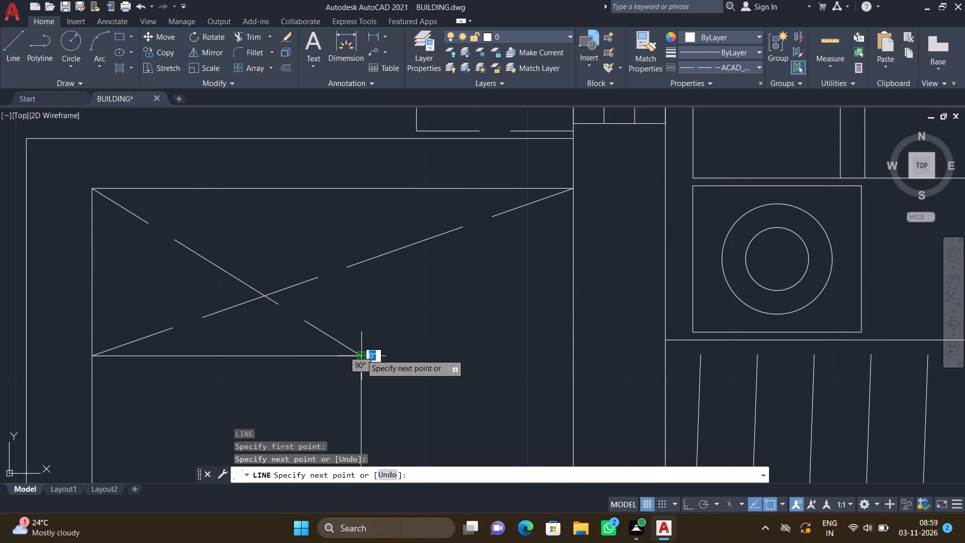
key("Return")
Cross that northern shaft's south arm with dashed diagonals: about 2'-1.5" from inner to southeast corner, and from the arm's southwest corner to the northeast corner.
scroll(368, 360, "down", 4)
scroll(372, 375, "up", 2)
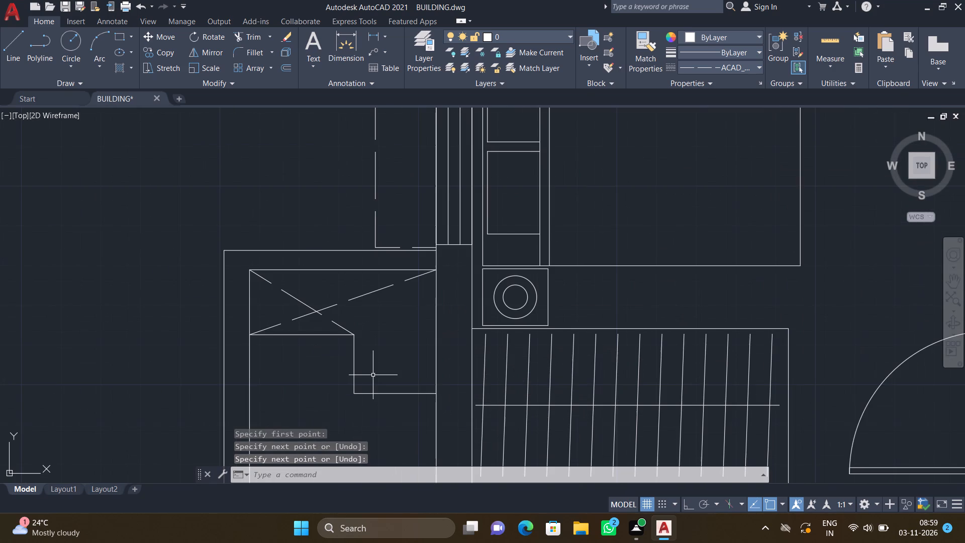
key("l")
key("Return")
scroll(351, 349, "up", 2)
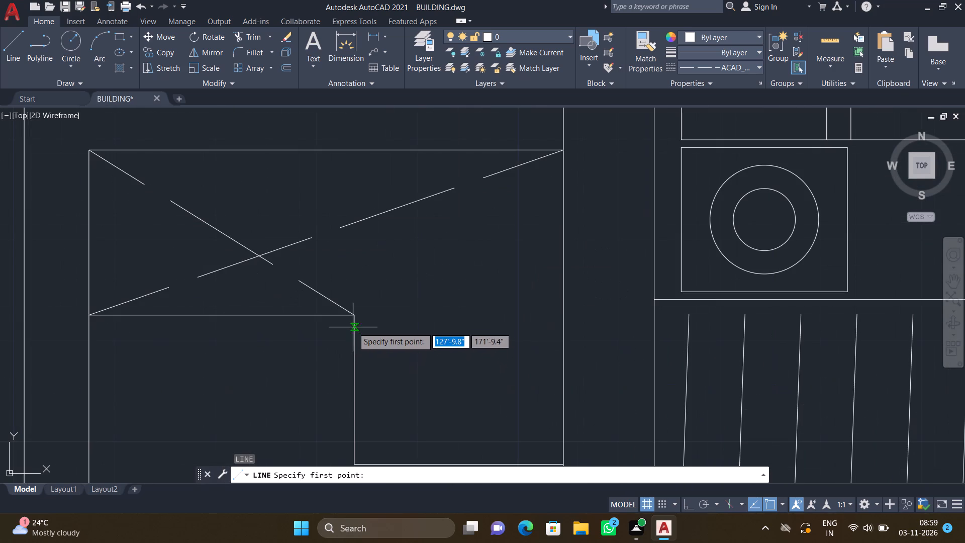
left_click(353, 313)
scroll(514, 407, "down", 2)
scroll(522, 416, "up", 2)
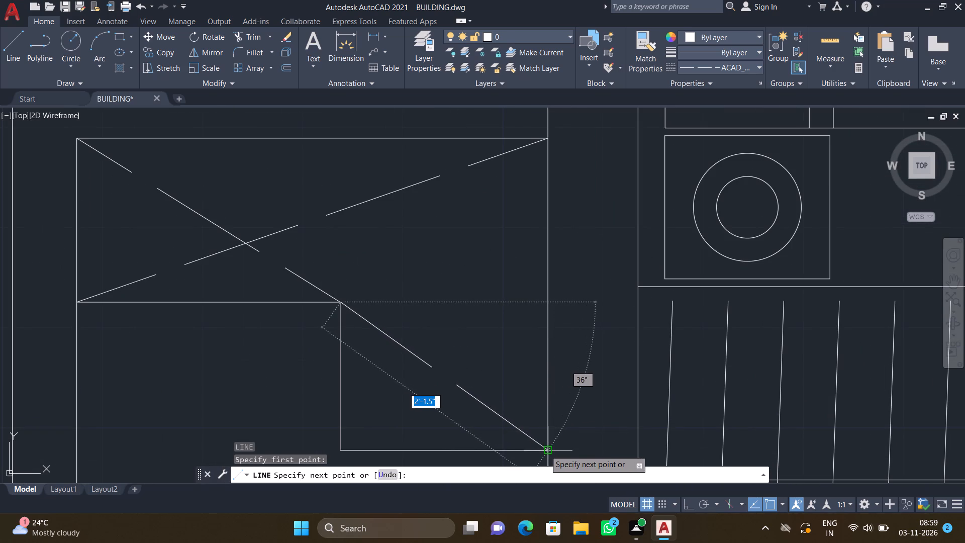
left_click(547, 452)
key("Return")
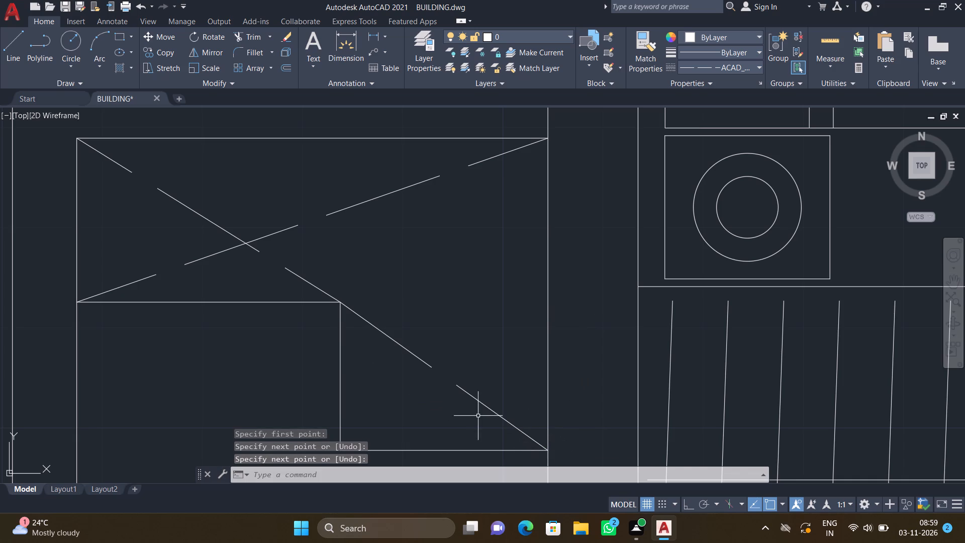
key("space")
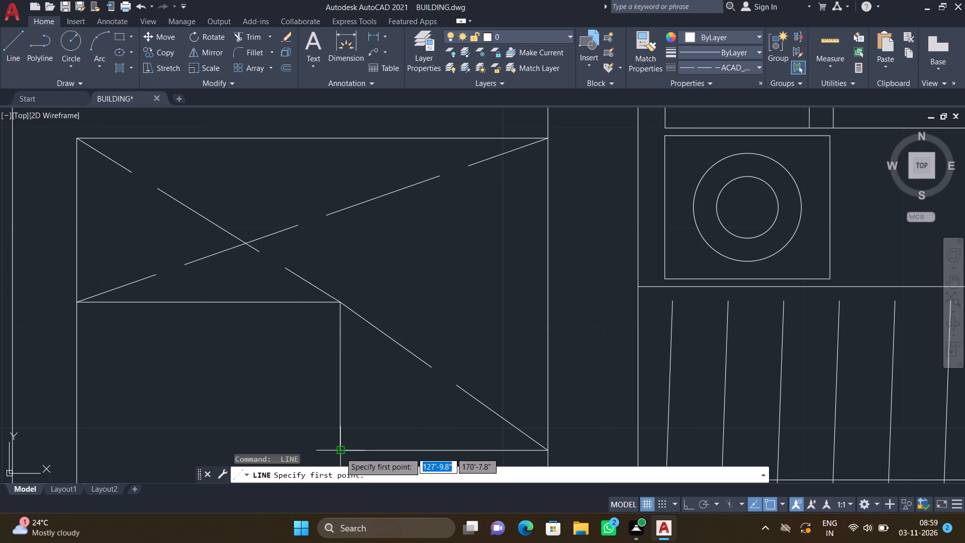
left_click(340, 452)
scroll(460, 216, "down", 1)
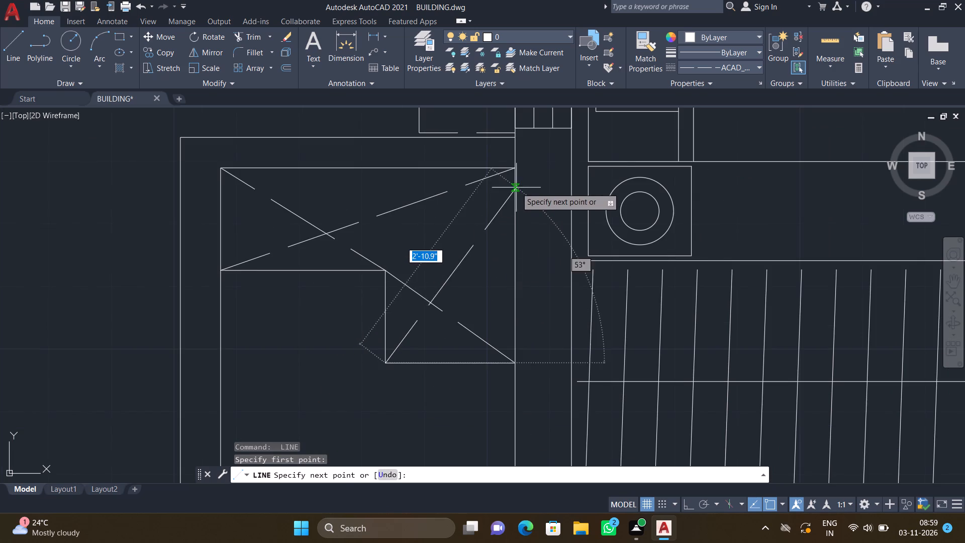
scroll(513, 180, "up", 2)
left_click(514, 149)
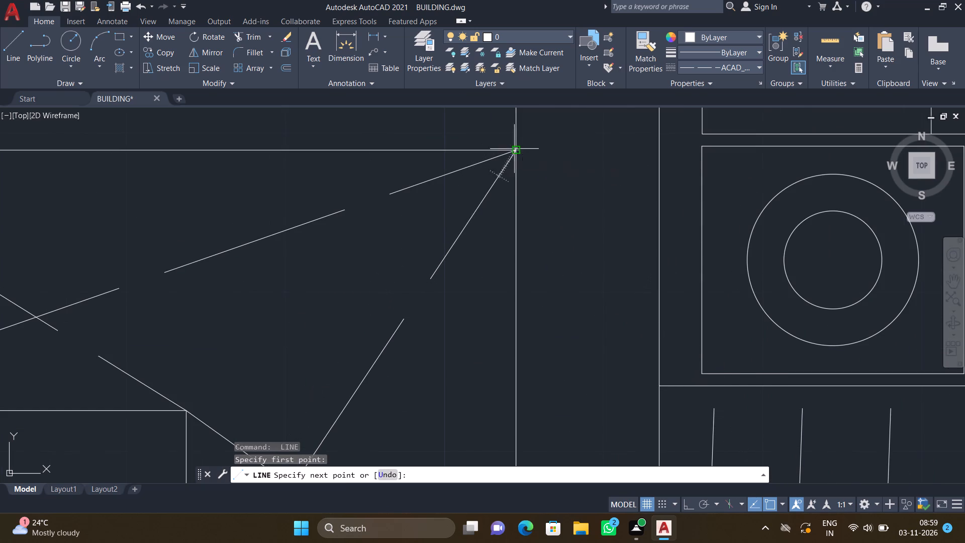
key("Return")
scroll(485, 238, "down", 5)
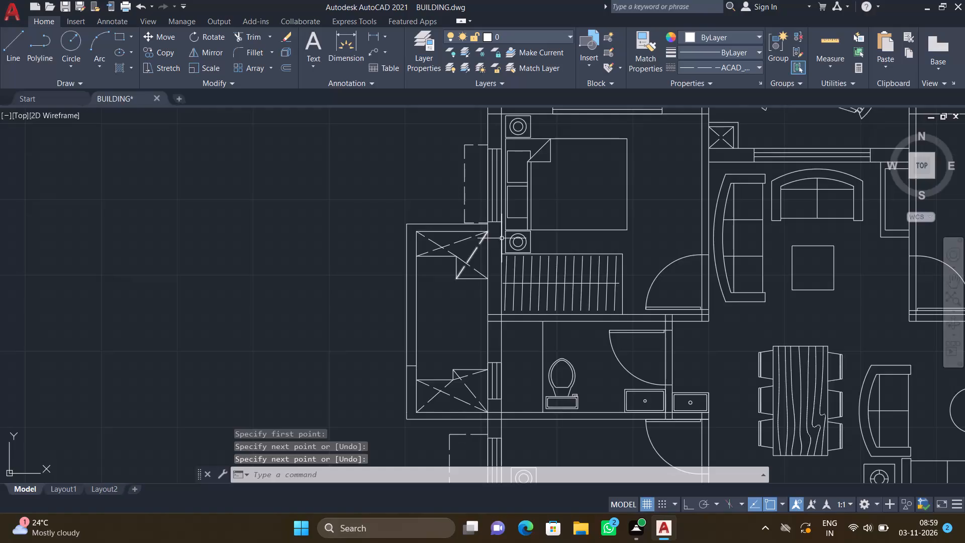
With ortho on, draw two parallel dashed lines about 5'-3.5" long across the opening from the kitchen's north wall end west to the facing wall.
scroll(626, 243, "down", 3)
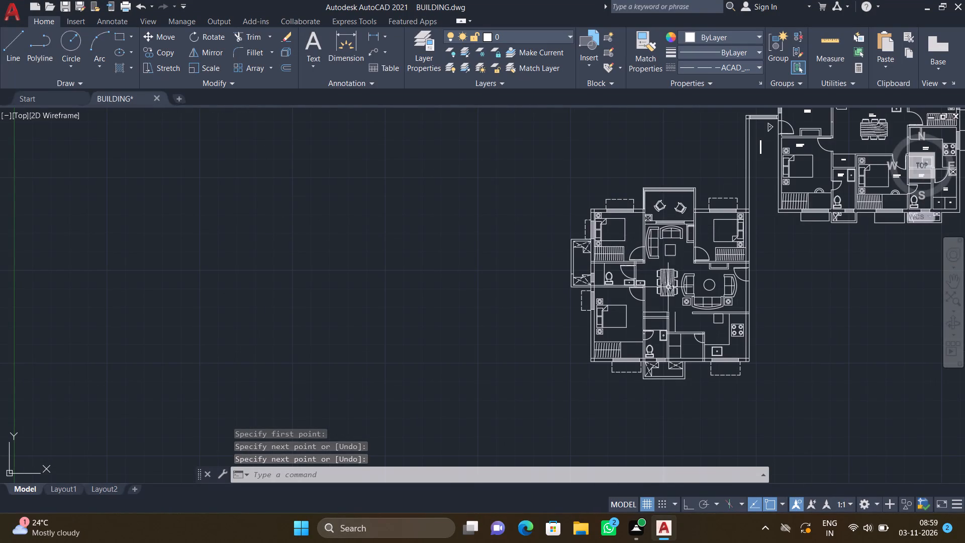
scroll(674, 315, "up", 2)
key("F8")
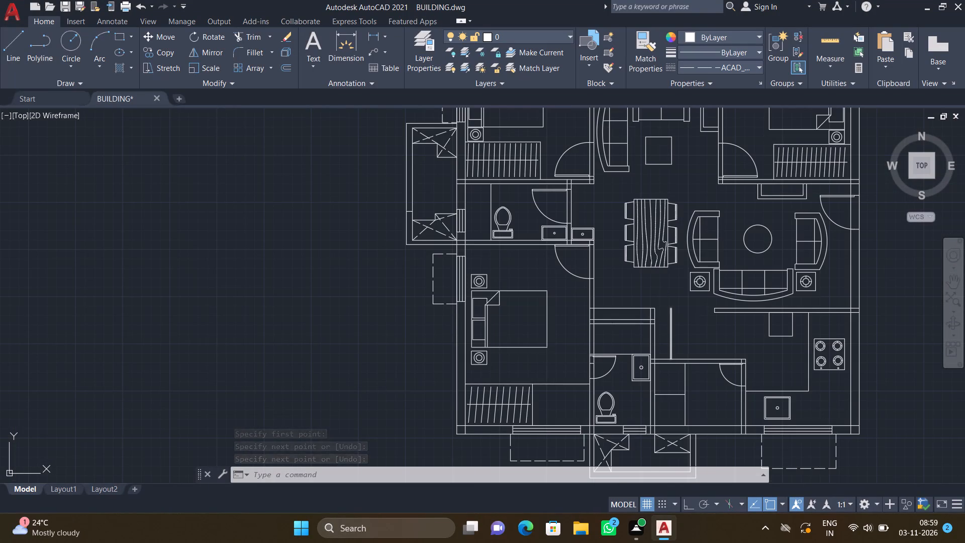
key("l")
key("Return")
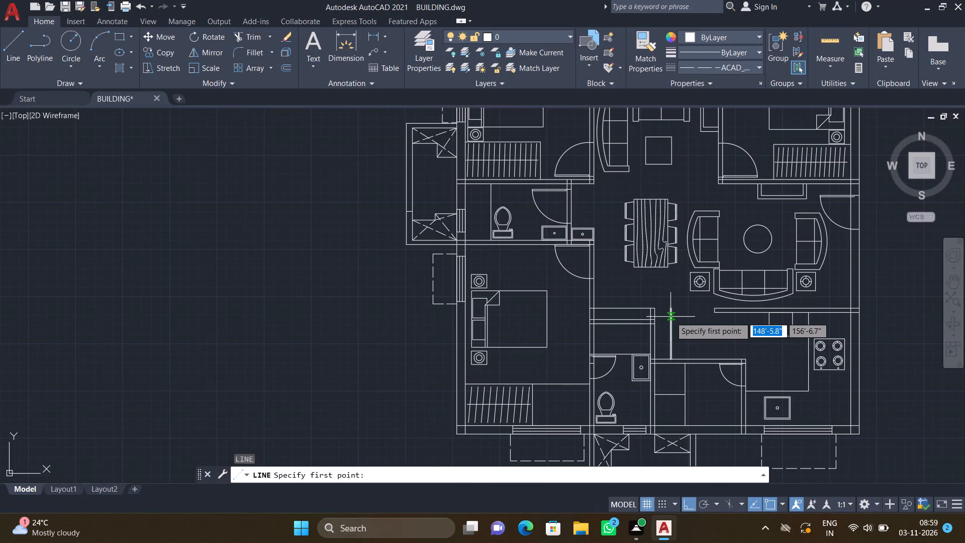
scroll(667, 312, "up", 2)
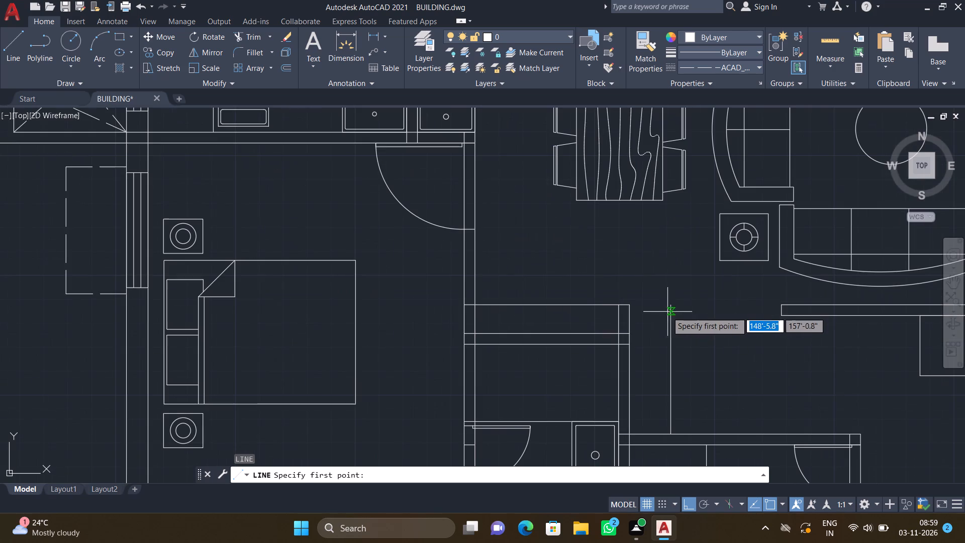
left_click(782, 306)
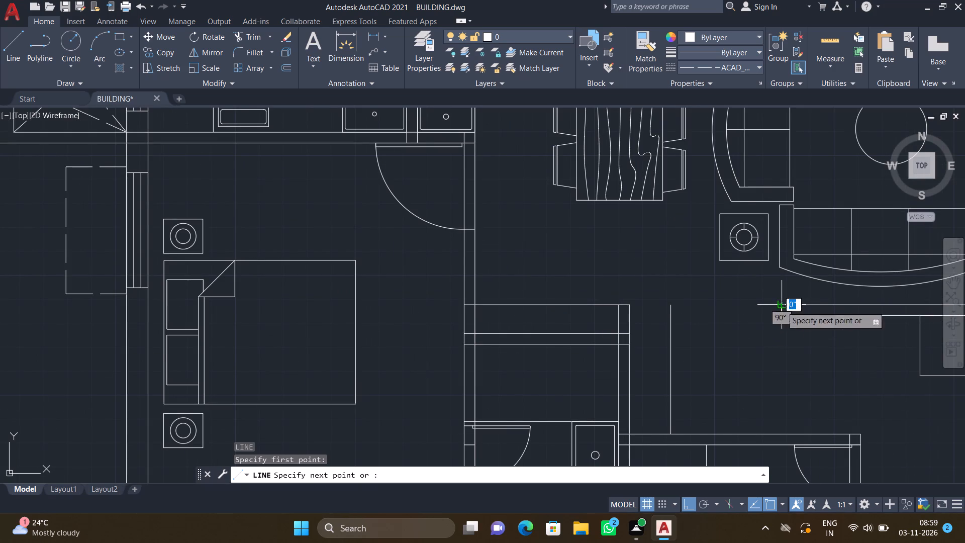
scroll(641, 310, "up", 3)
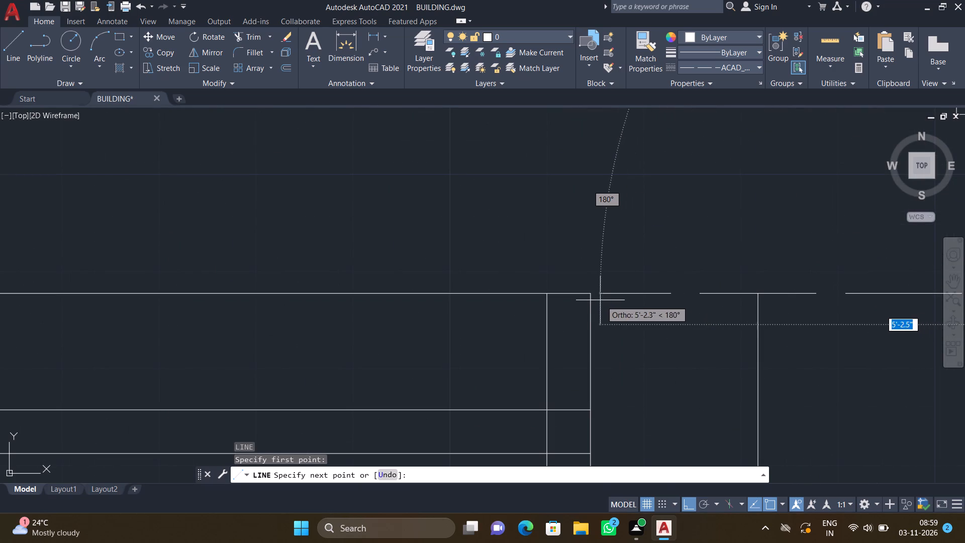
left_click(590, 296)
key("Return")
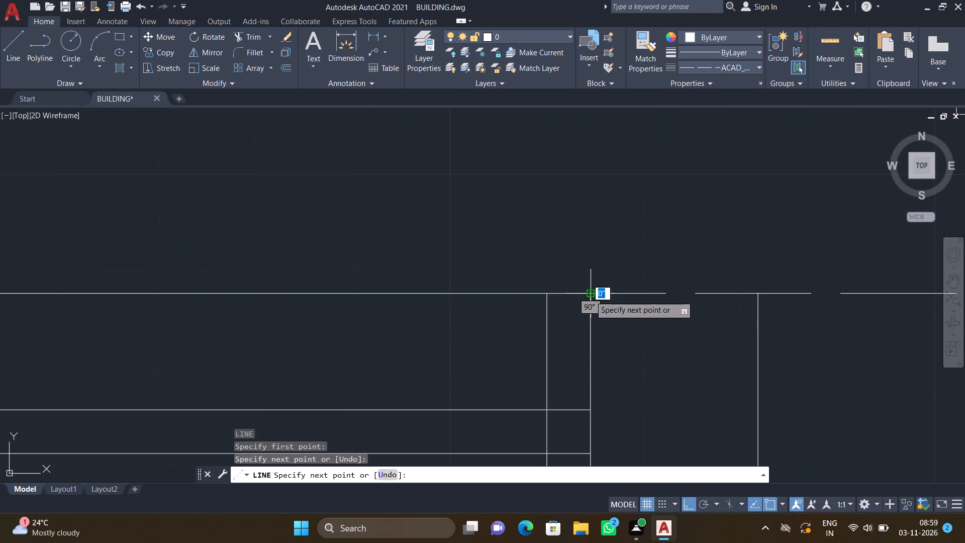
key("l")
key("Return")
scroll(599, 283, "down", 5)
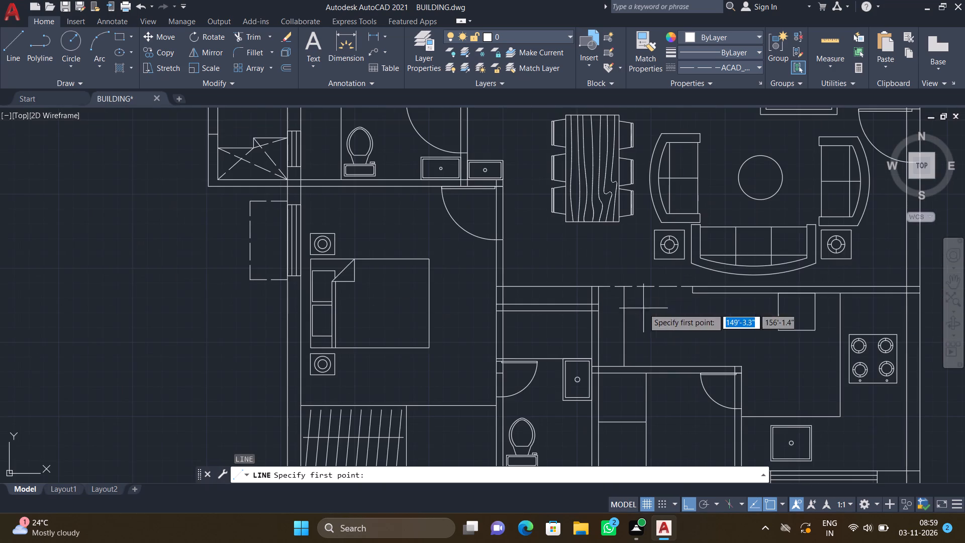
scroll(689, 298, "up", 3)
left_click(689, 283)
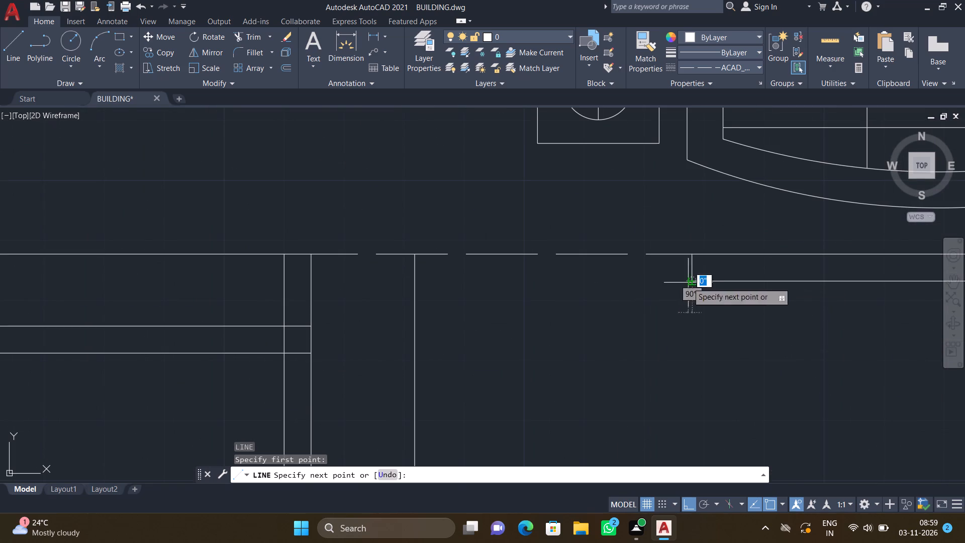
scroll(319, 291, "up", 2)
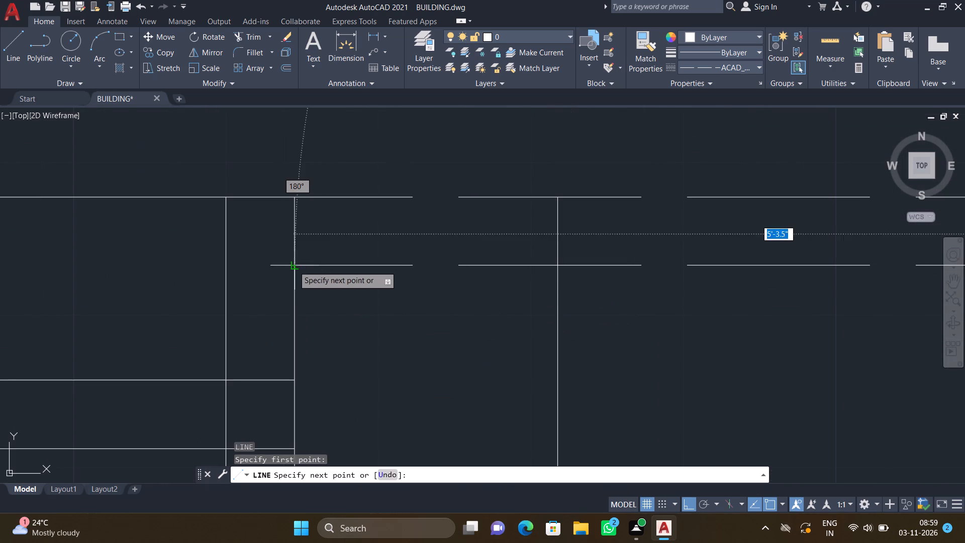
left_click(294, 267)
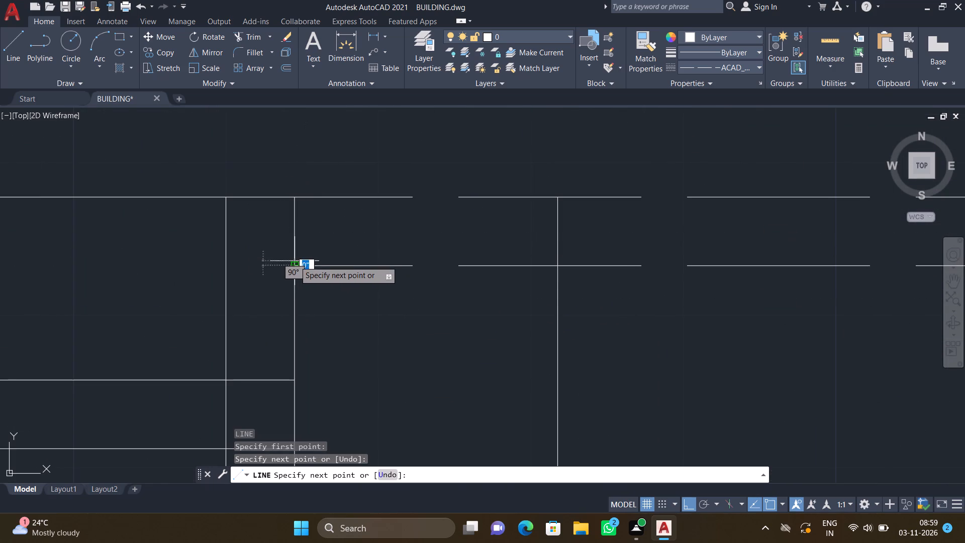
key("Return")
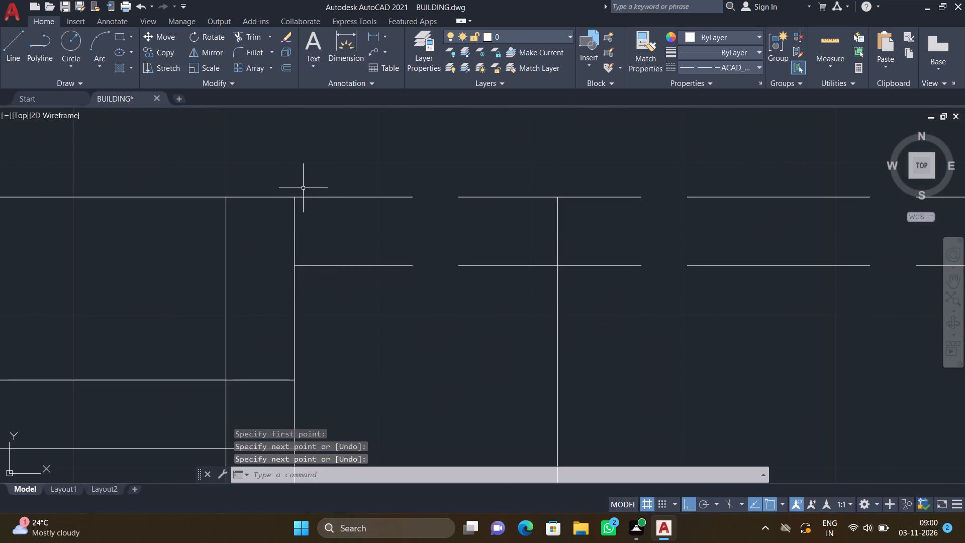
Draw two parallel dashed lines about 4'-6" long from the east end of the partition above the utility door north to the kitchen wall's north face.
scroll(307, 206, "down", 3)
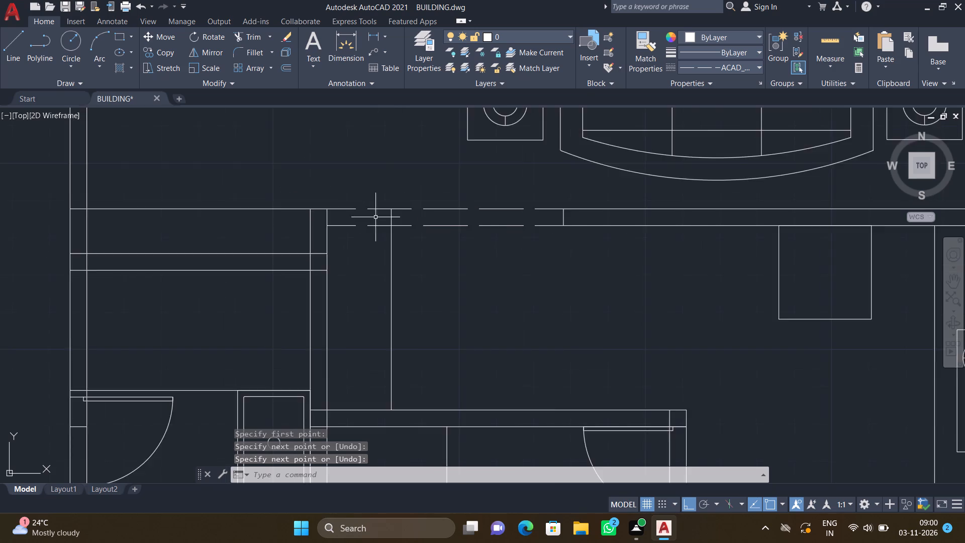
scroll(380, 219, "down", 2)
scroll(509, 239, "up", 3)
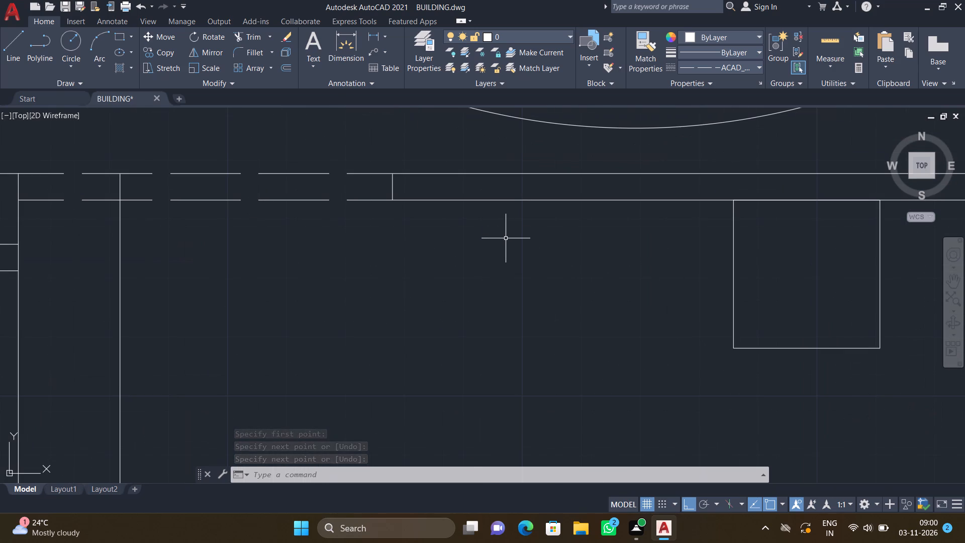
key("l")
key("Return")
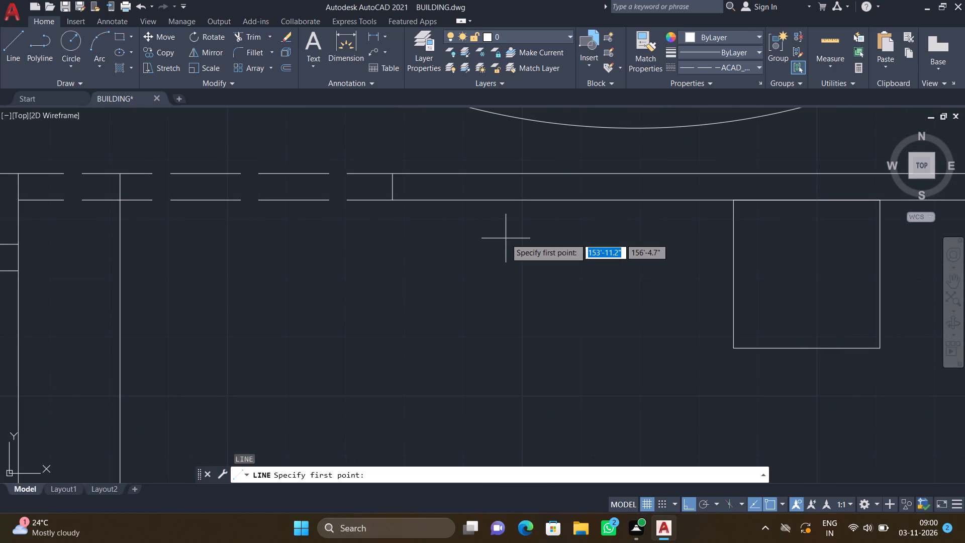
scroll(545, 258, "down", 2)
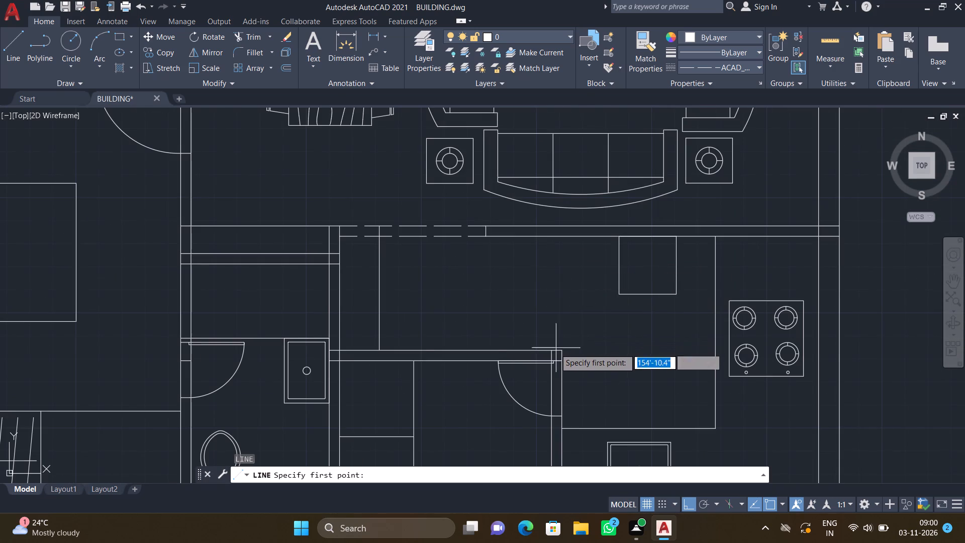
scroll(555, 349, "up", 1)
left_click(561, 351)
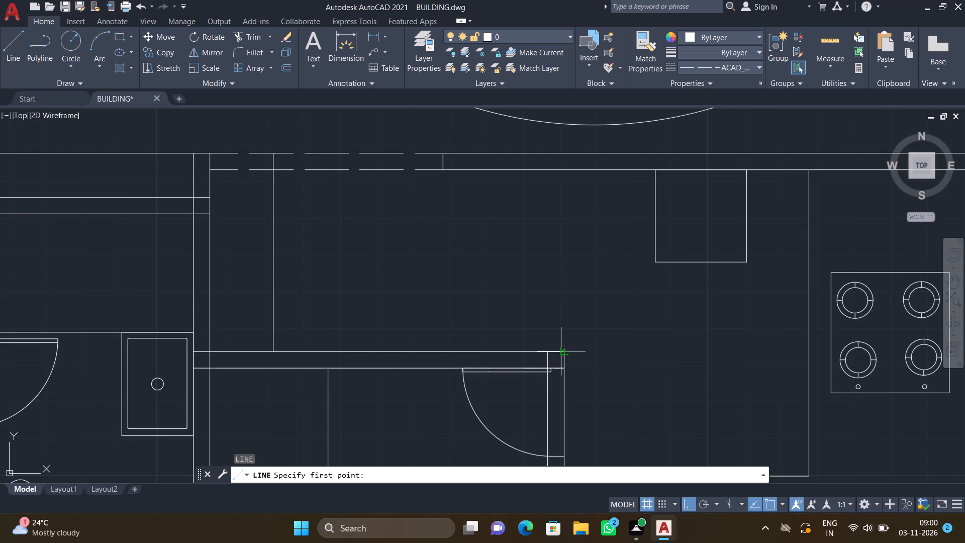
scroll(564, 273, "down", 2)
scroll(568, 239, "up", 2)
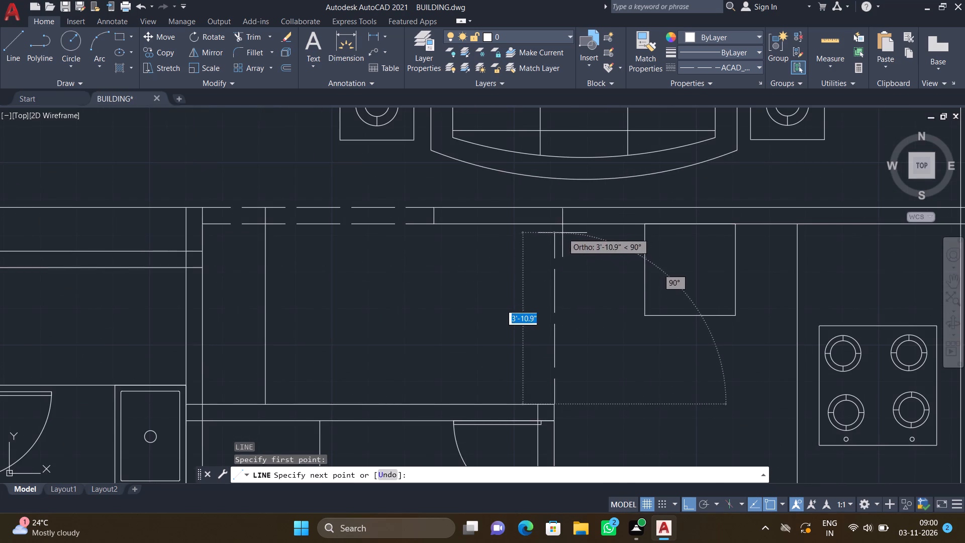
scroll(554, 216, "up", 2)
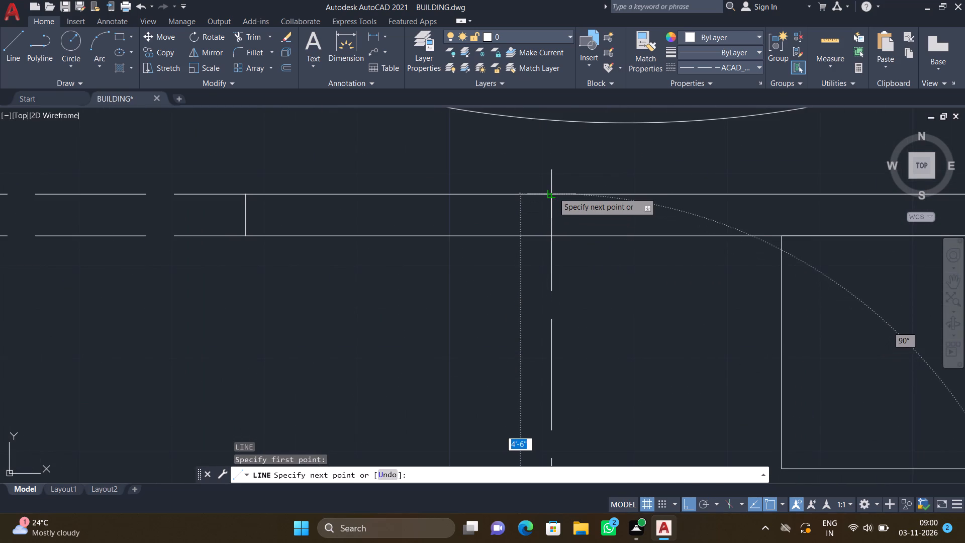
left_click(553, 192)
key("Return")
key("l")
key("Return")
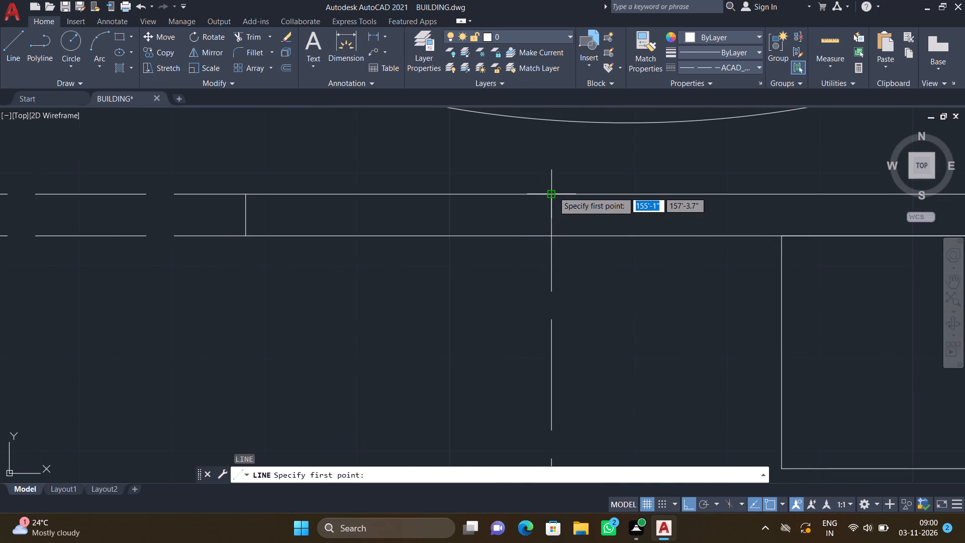
scroll(554, 193, "down", 4)
scroll(536, 281, "up", 3)
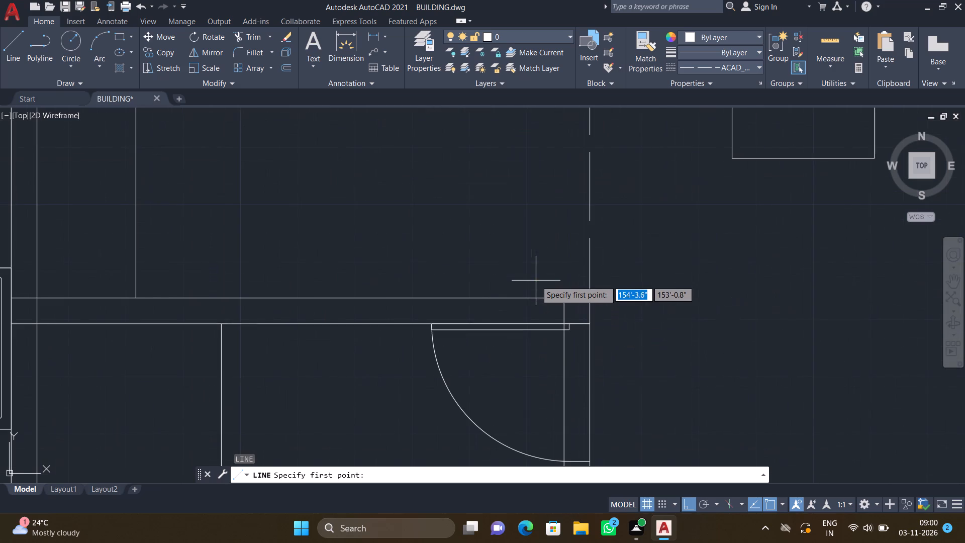
left_click(565, 300)
scroll(558, 221, "down", 3)
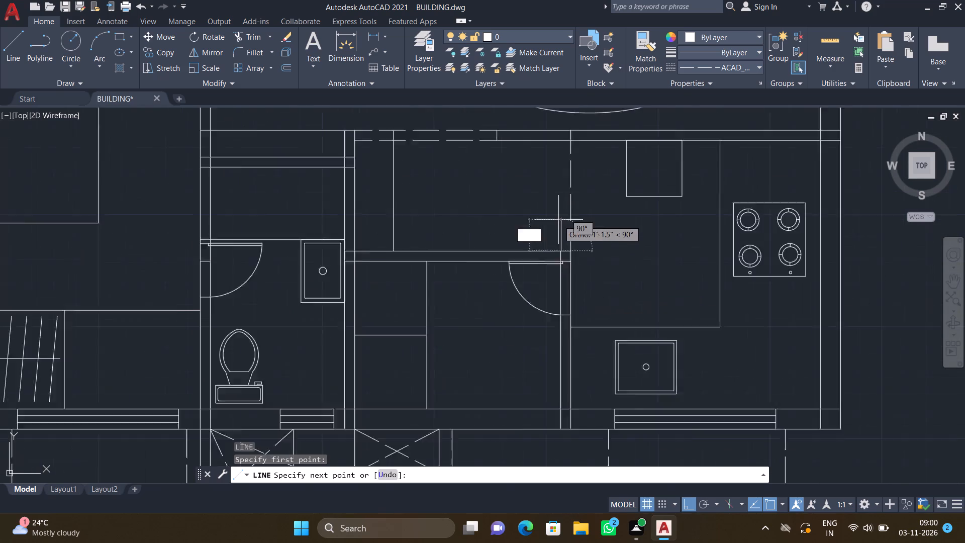
scroll(556, 165, "up", 5)
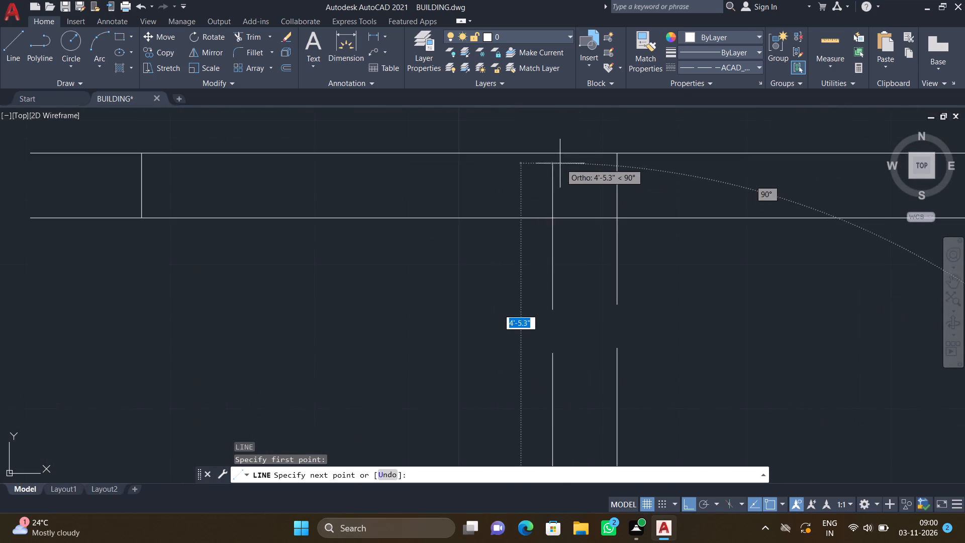
left_click(555, 153)
key("Return")
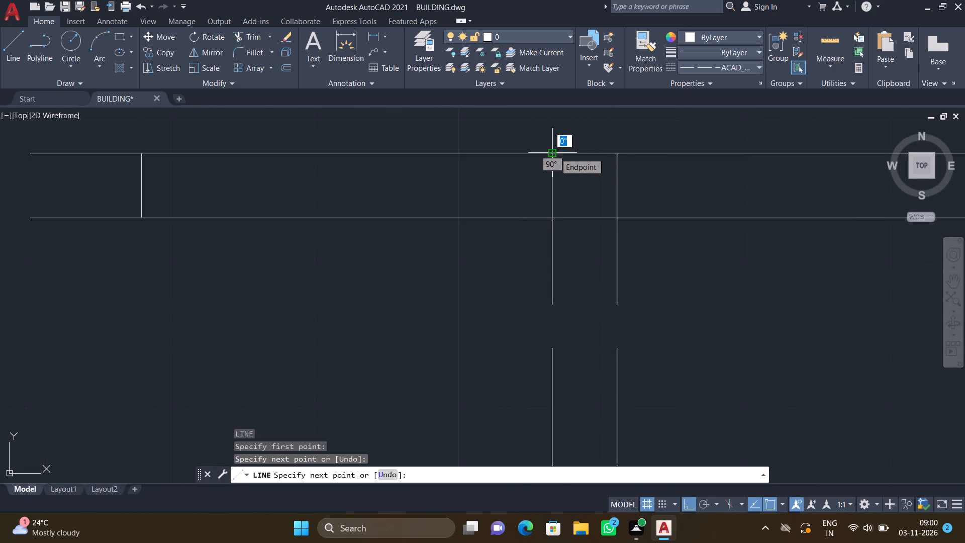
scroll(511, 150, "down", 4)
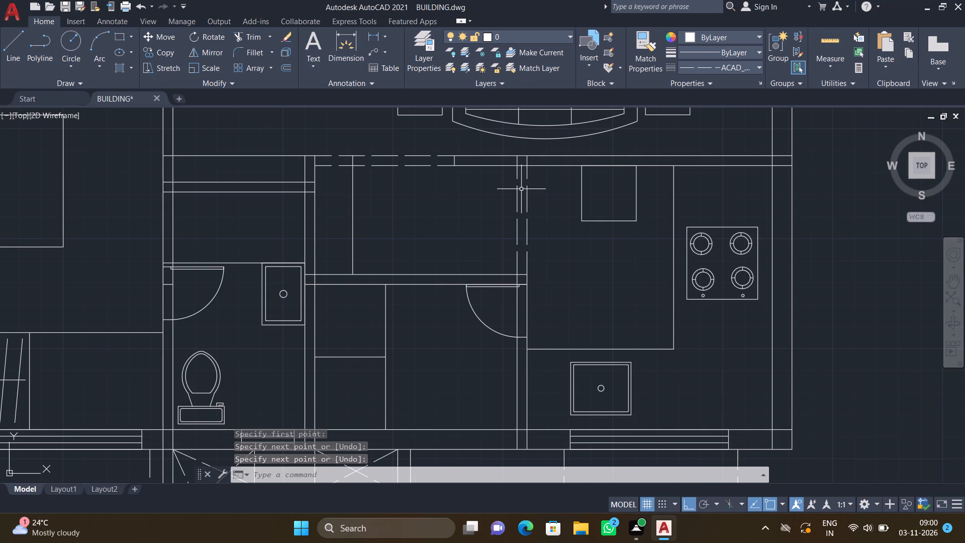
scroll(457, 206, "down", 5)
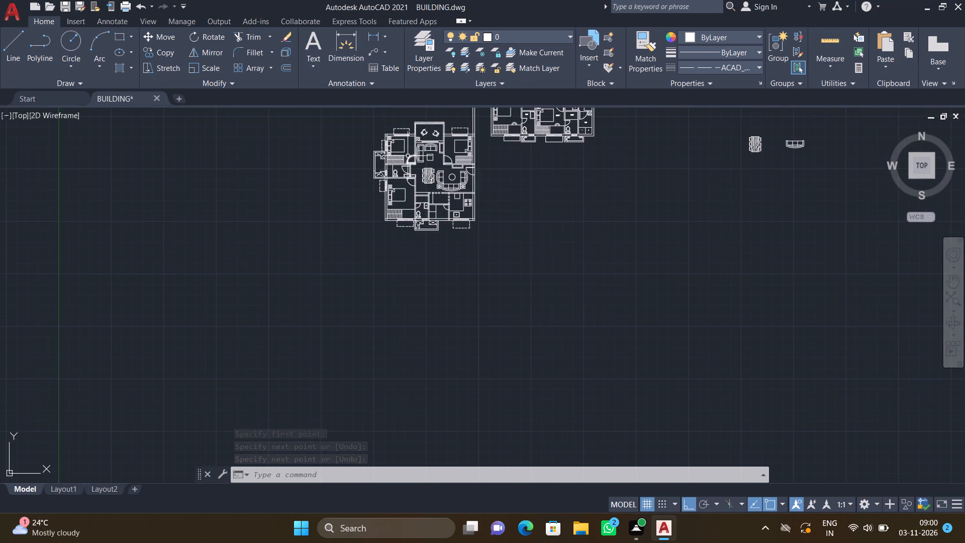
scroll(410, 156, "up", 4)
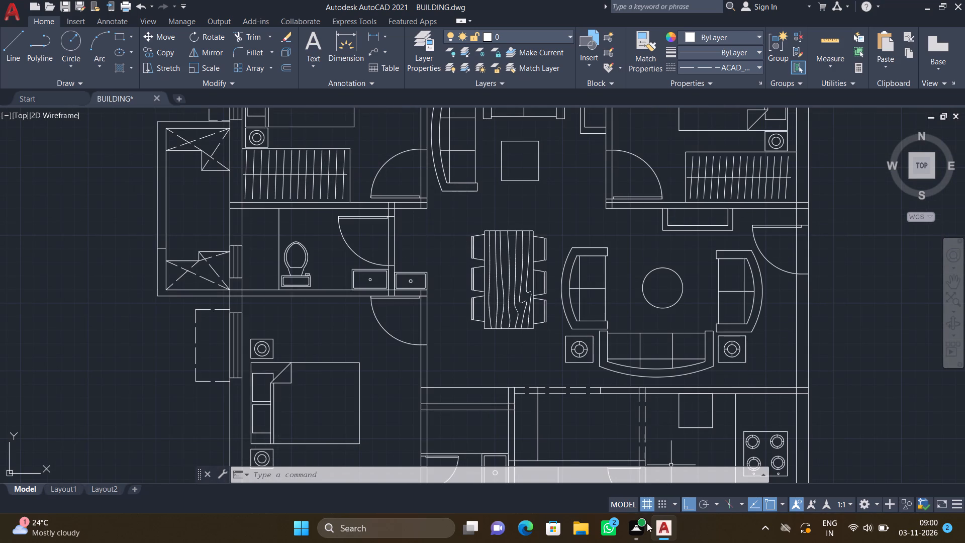
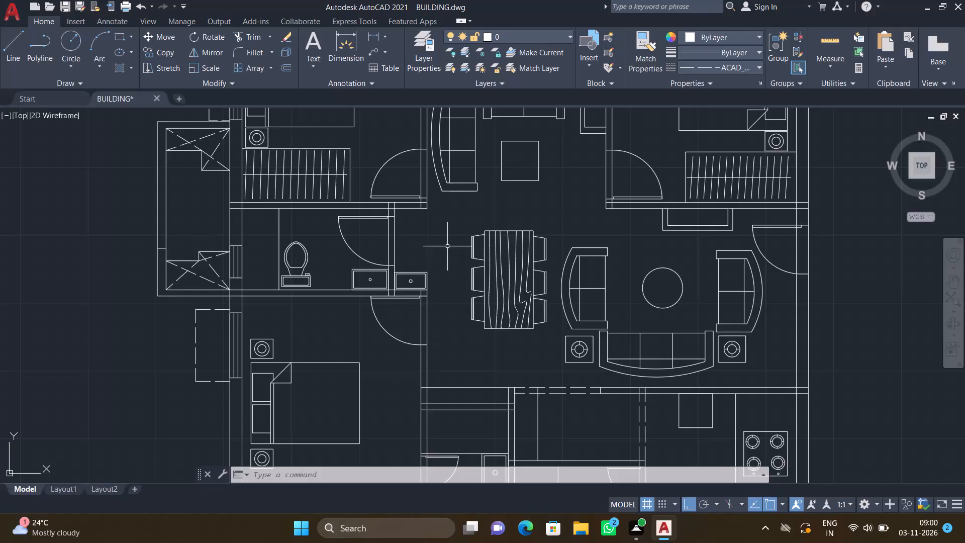
Draw two parallel dashed lines about 3'-11" long across the wash area opening, from the bedroom wall's south face to the basin counter's north edge.
key("l")
key("Return")
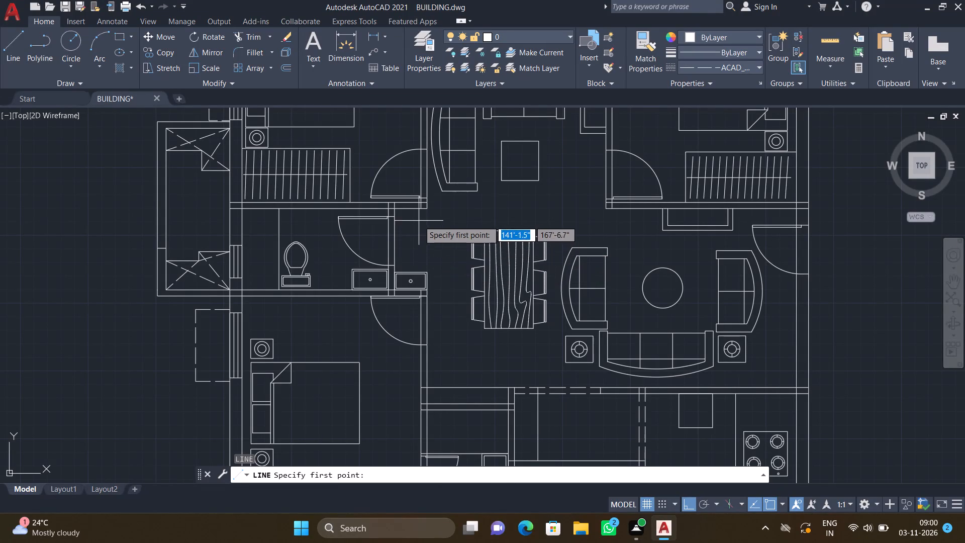
scroll(421, 223, "up", 2)
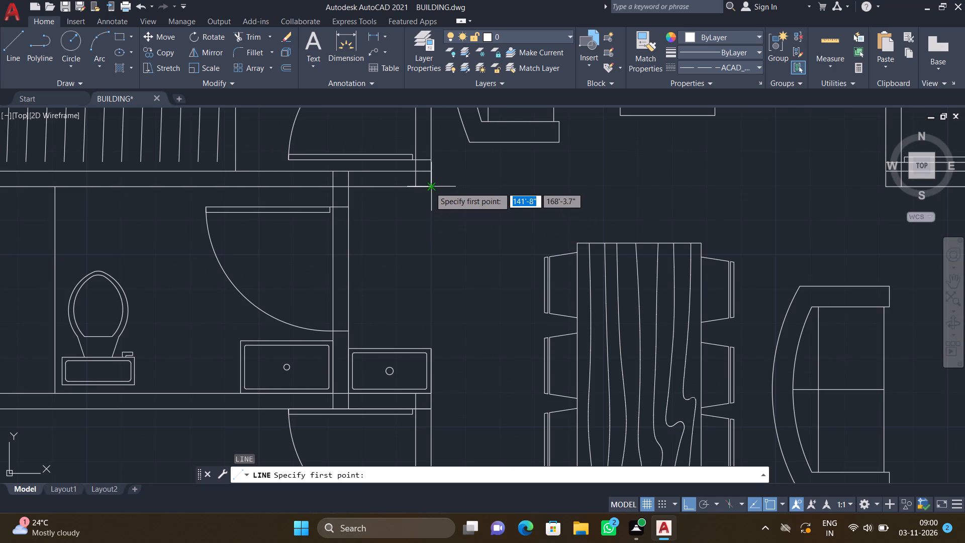
left_click_drag(430, 187, 432, 200)
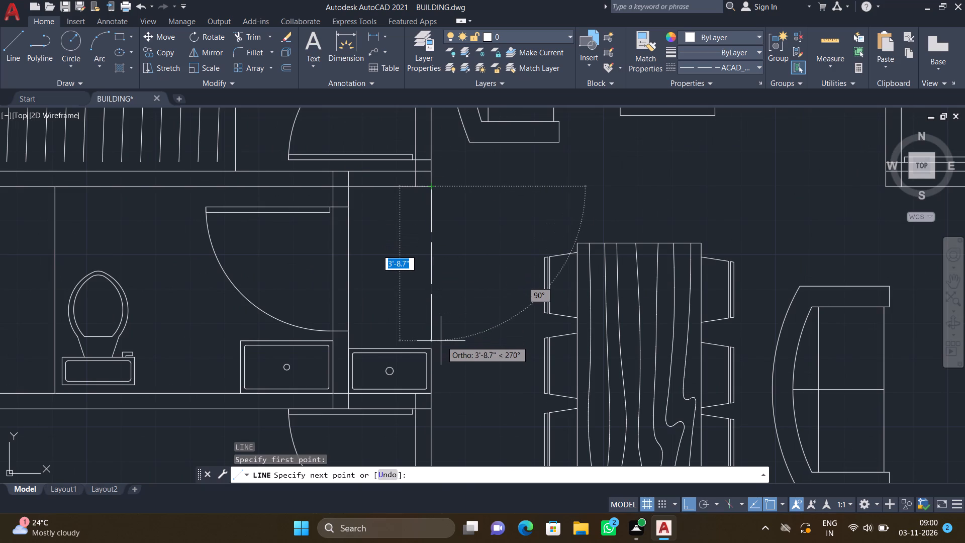
scroll(424, 344, "up", 2)
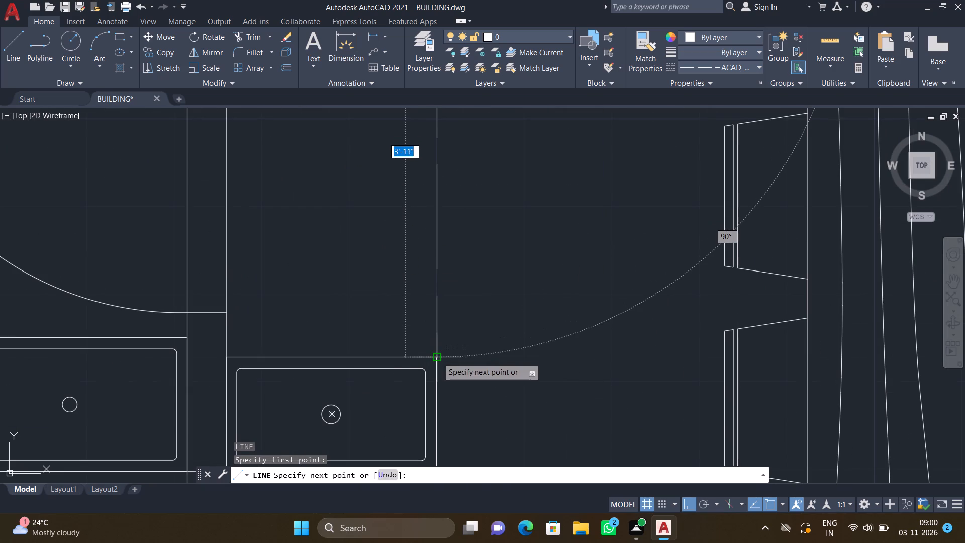
left_click(438, 357)
key("Return")
key("l")
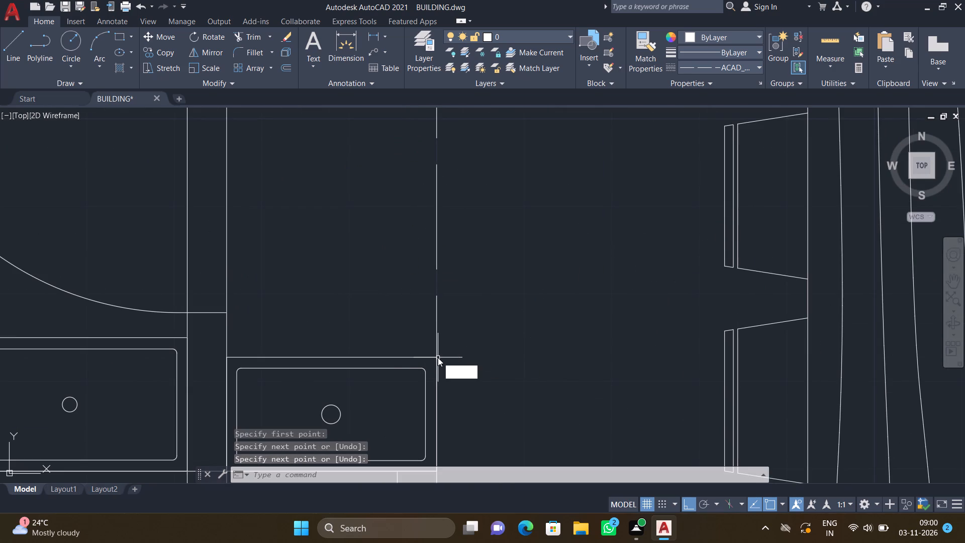
key("Return")
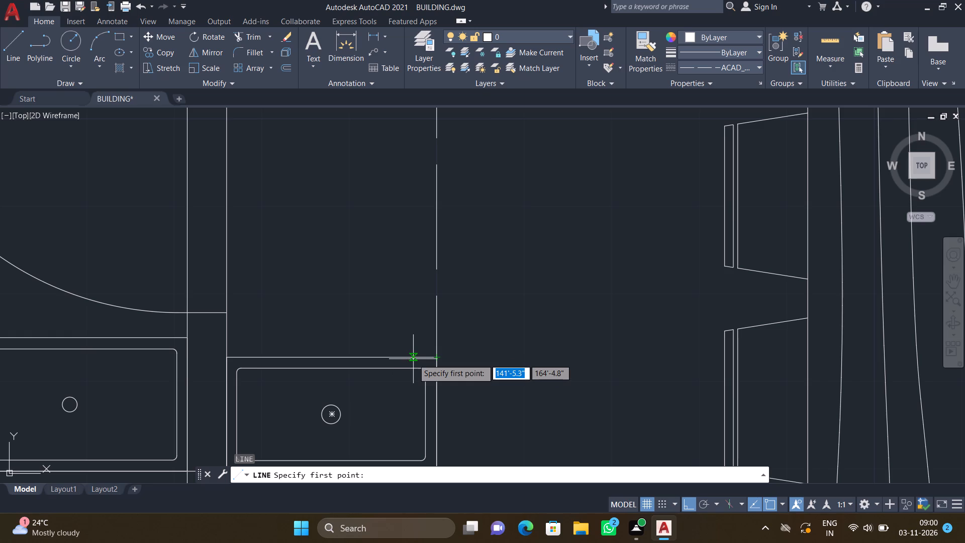
scroll(413, 355, "down", 3)
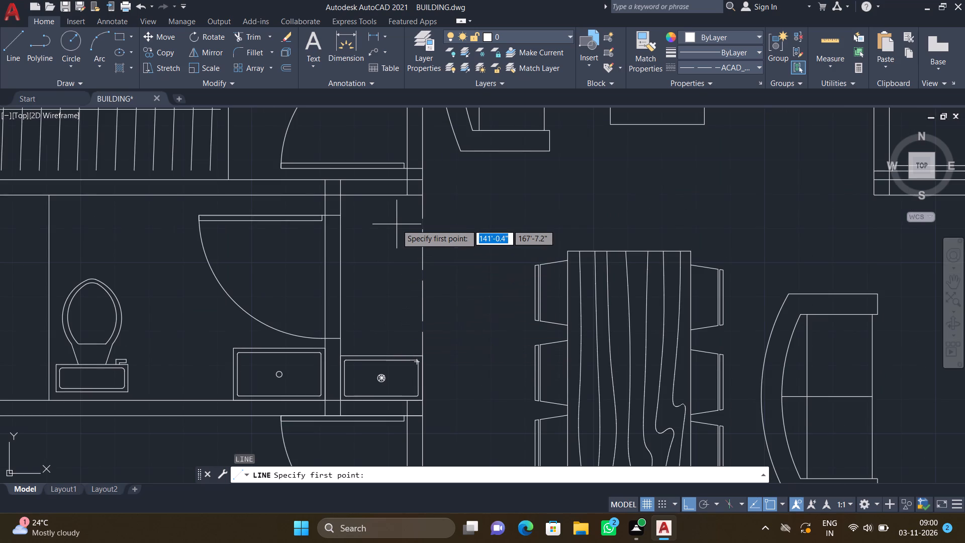
scroll(398, 202, "up", 1)
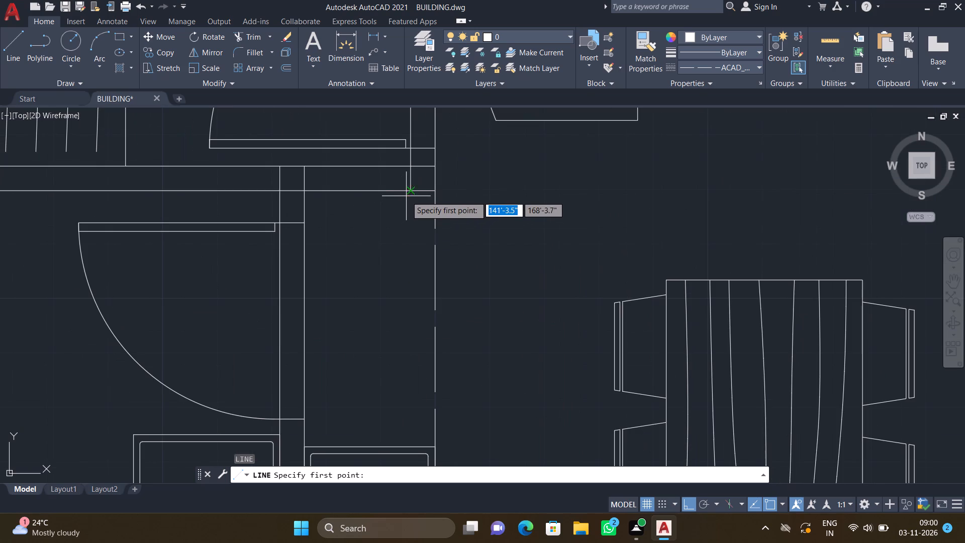
left_click_drag(410, 190, 411, 196)
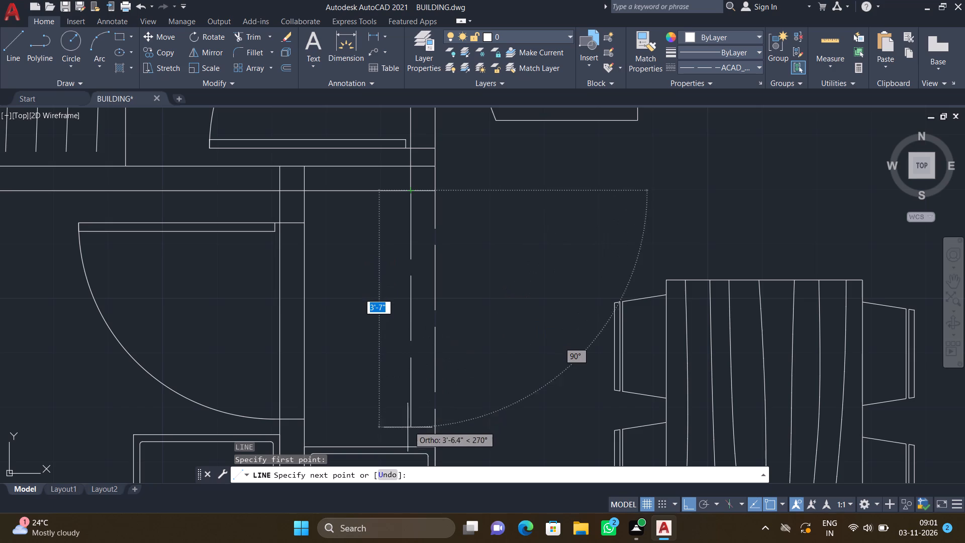
left_click(413, 447)
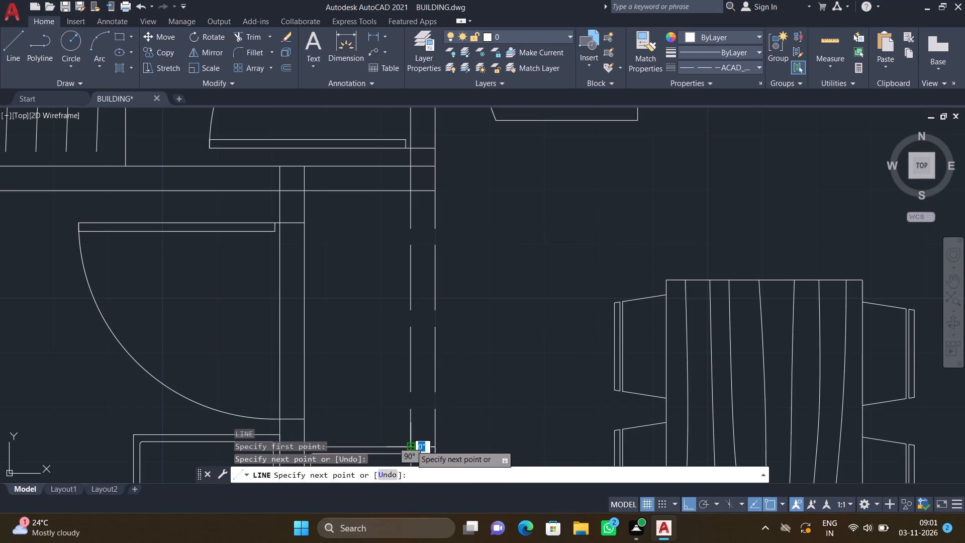
key("Return")
Set the current linetype to Continuous.
scroll(411, 426, "down", 3)
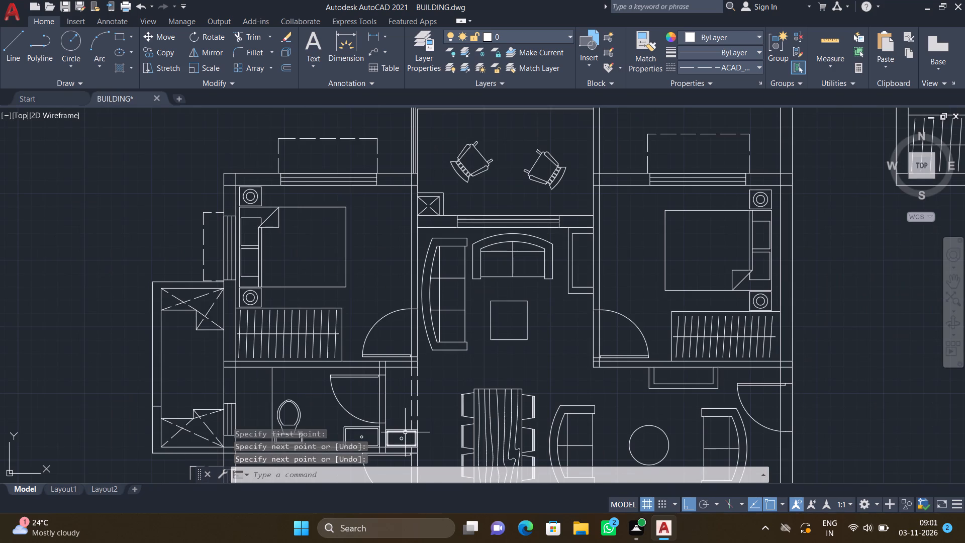
scroll(406, 430, "down", 2)
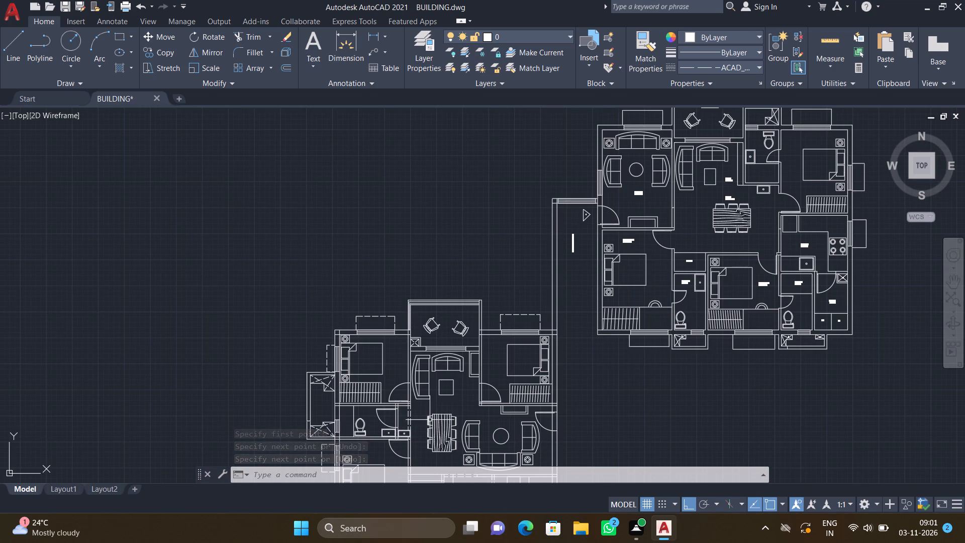
left_click(741, 66)
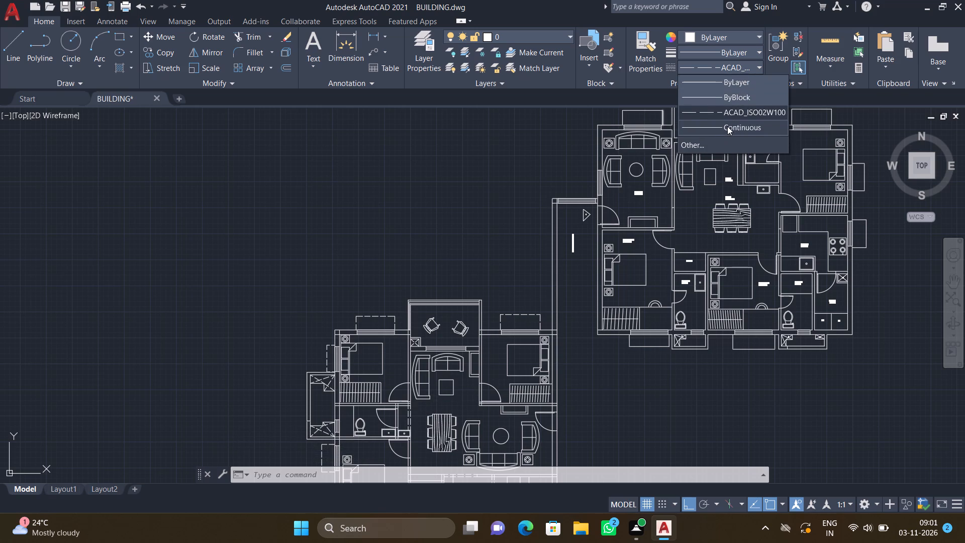
left_click(727, 126)
Trim the two inner wall-face lines that overrun into the wall thickness at the northwest bedroom's outer northwest corner.
scroll(542, 267, "down", 2)
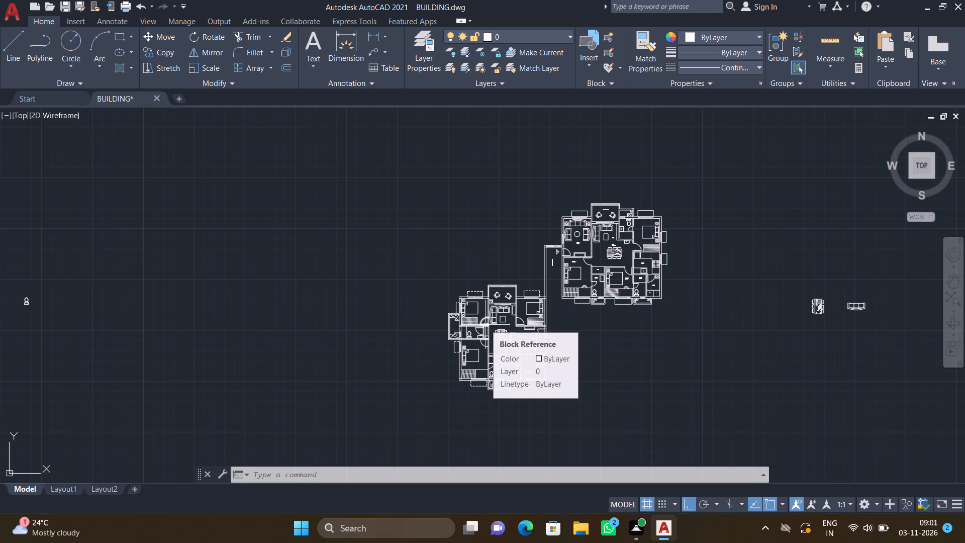
type("tr")
key("Return")
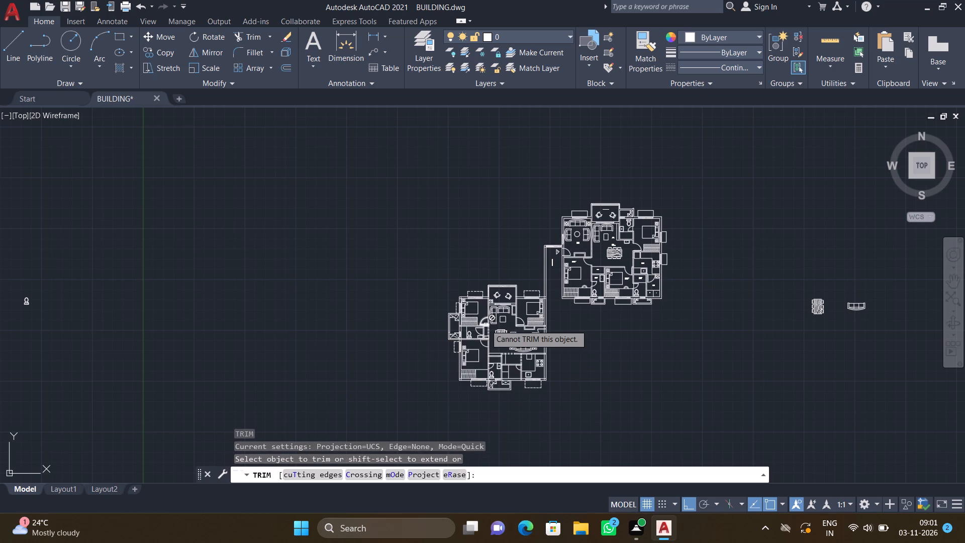
scroll(478, 326, "up", 1)
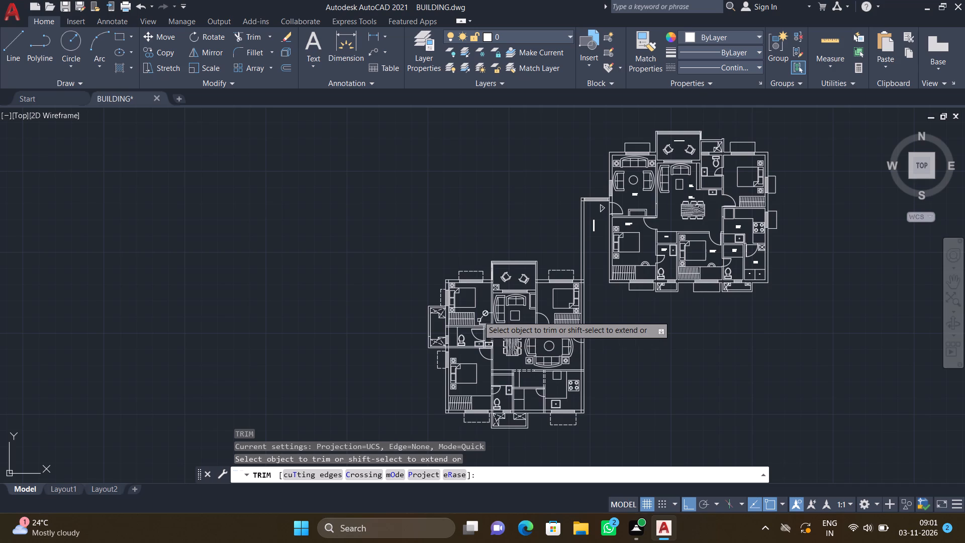
scroll(328, 127, "up", 2)
scroll(520, 337, "down", 5)
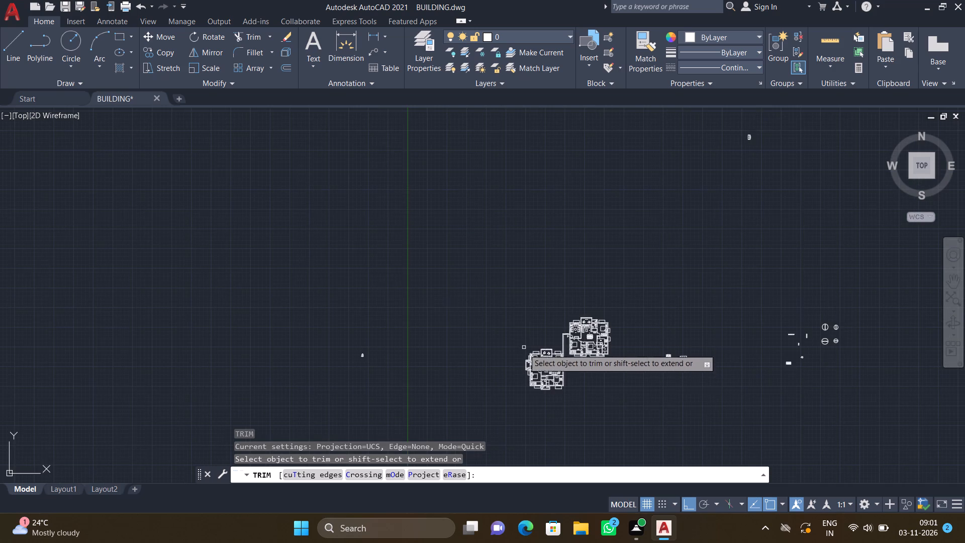
scroll(539, 389, "up", 3)
scroll(505, 247, "up", 3)
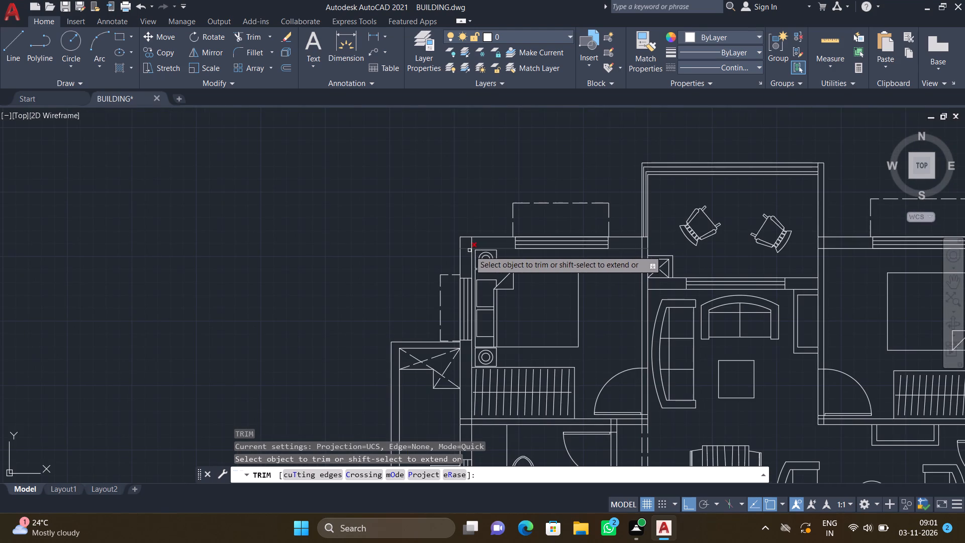
scroll(476, 264, "up", 2)
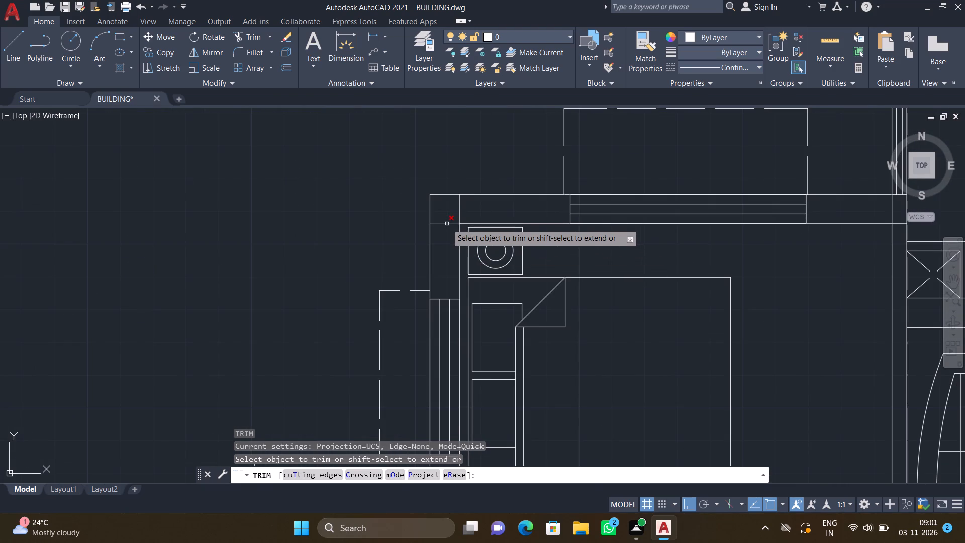
left_click(447, 224)
left_click(459, 208)
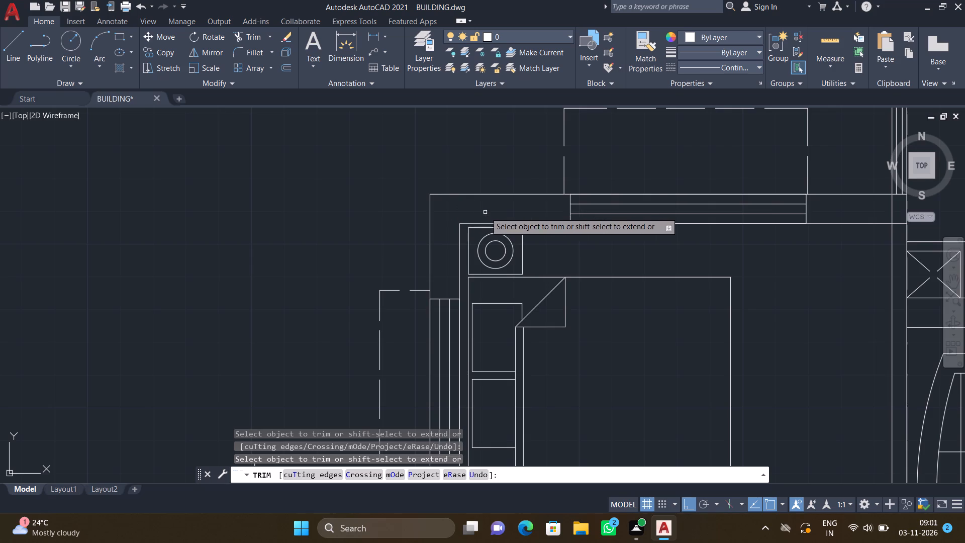
Trim the lines crossing inside the wall junction at the northwest bedroom's northeast corner, beside the balcony.
scroll(493, 215, "down", 3)
scroll(588, 224, "up", 5)
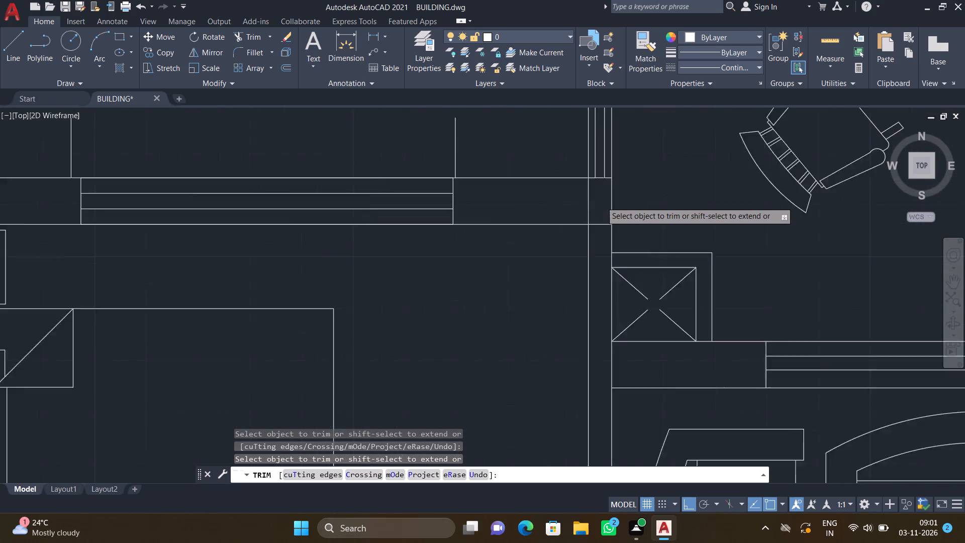
left_click(579, 191)
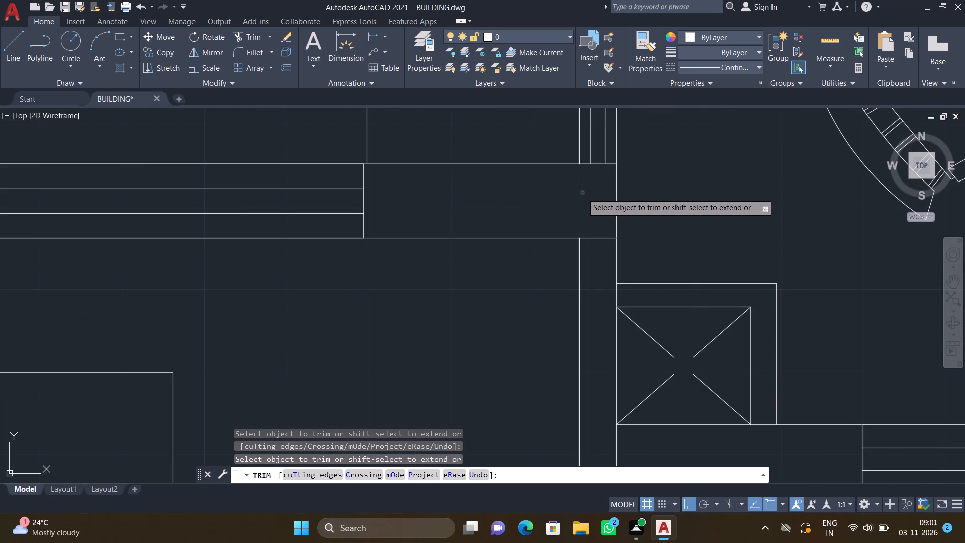
left_click(594, 239)
Trim the bedroom-toilet partition lines across the west outer wall, and the west wall's inner face between them.
scroll(590, 249, "down", 5)
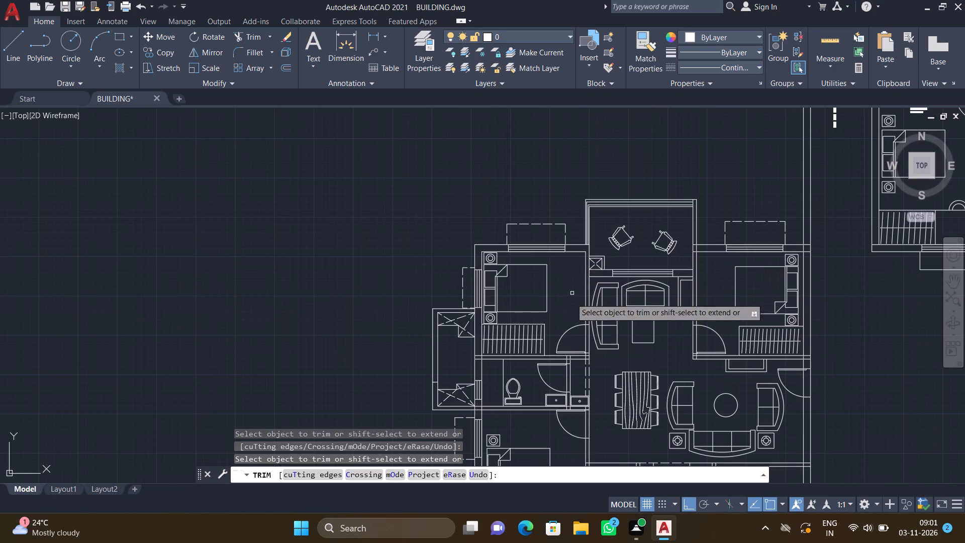
scroll(470, 368, "up", 5)
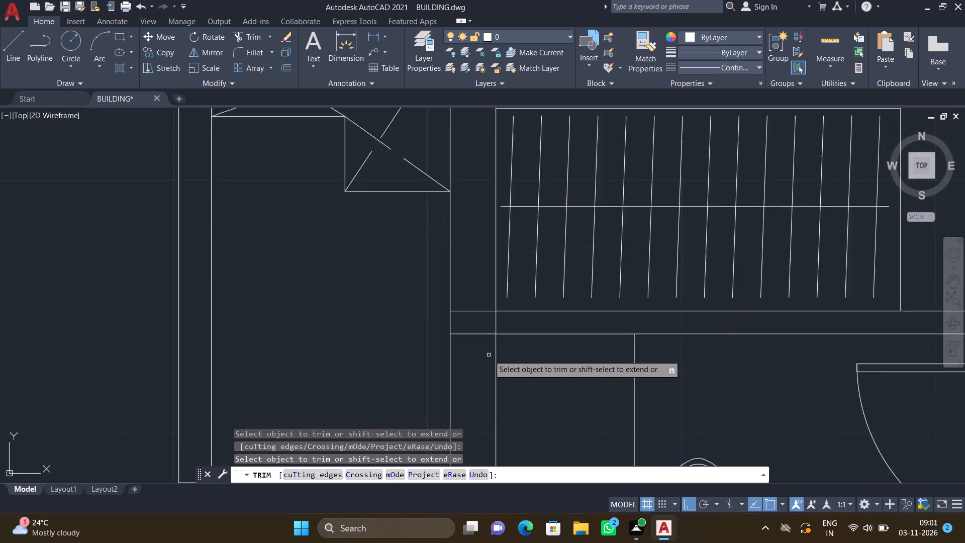
left_click_drag(466, 271, 471, 332)
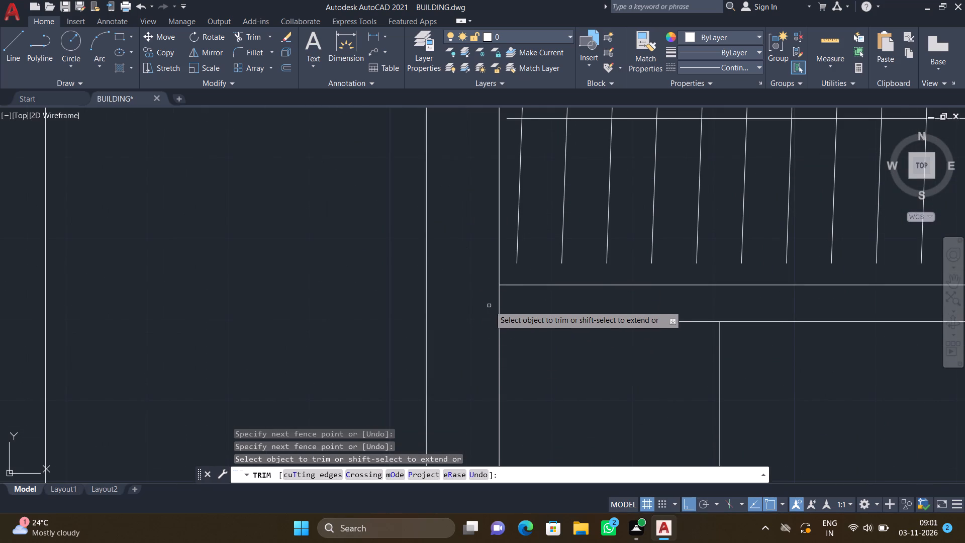
left_click(500, 305)
Trim the toilet's east partition lines and the bedroom east wall's west face within the thickness of the bedroom-toilet wall.
scroll(505, 305, "down", 5)
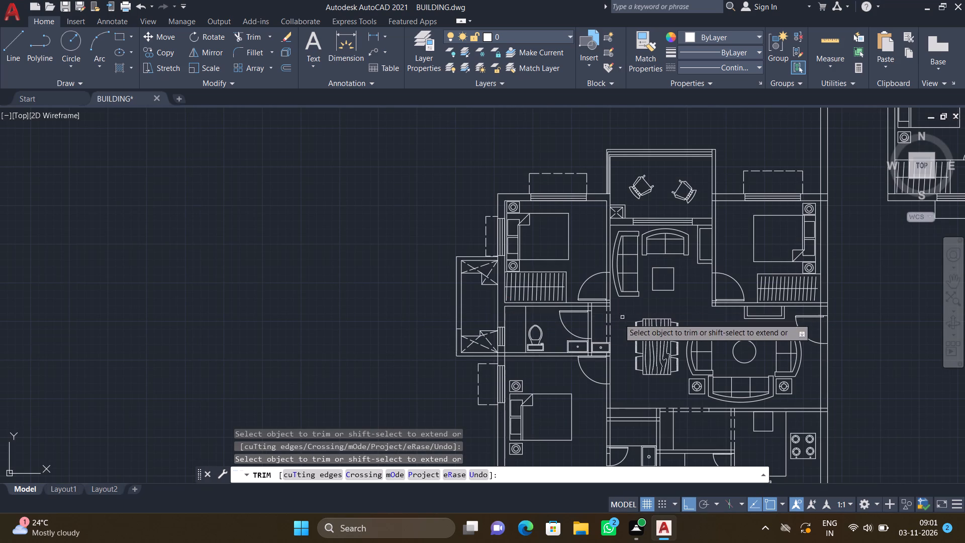
scroll(589, 318, "up", 5)
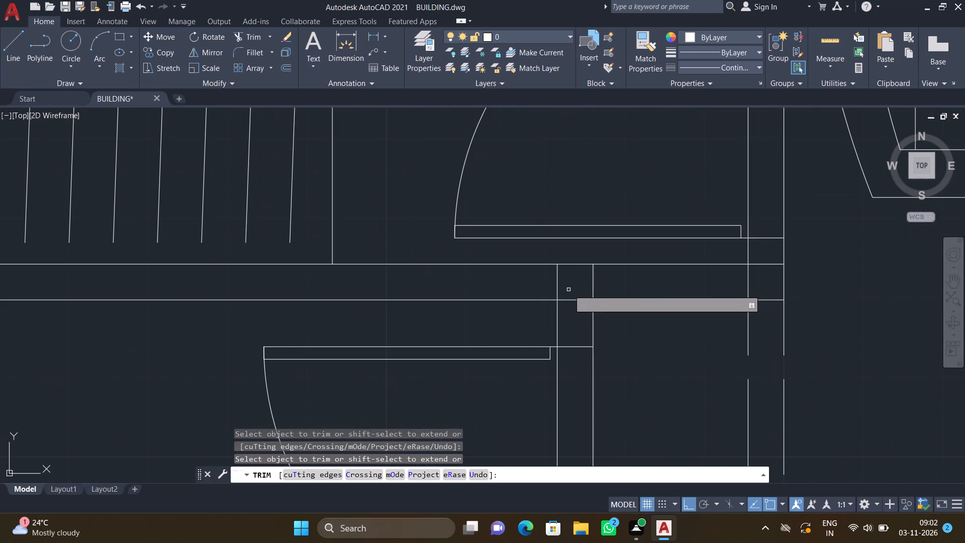
left_click(558, 279)
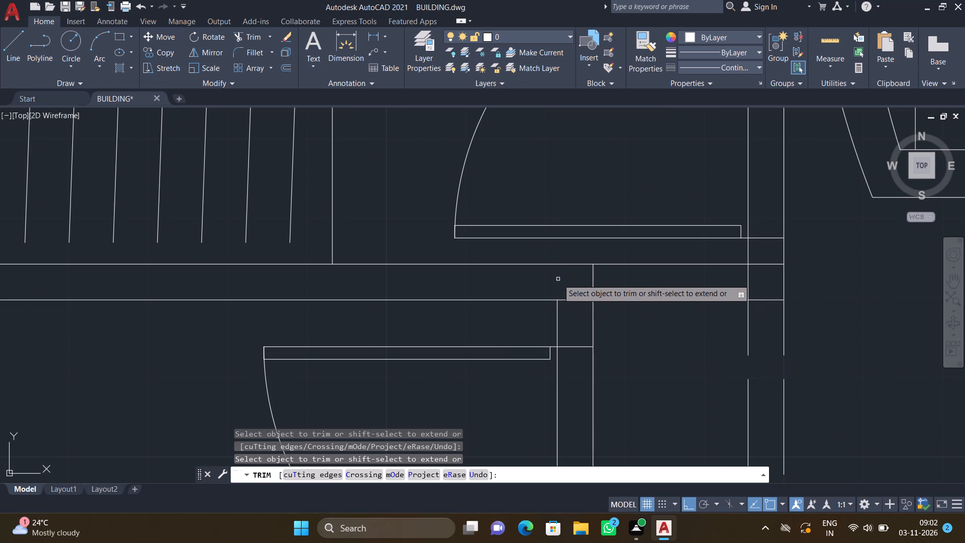
left_click(592, 286)
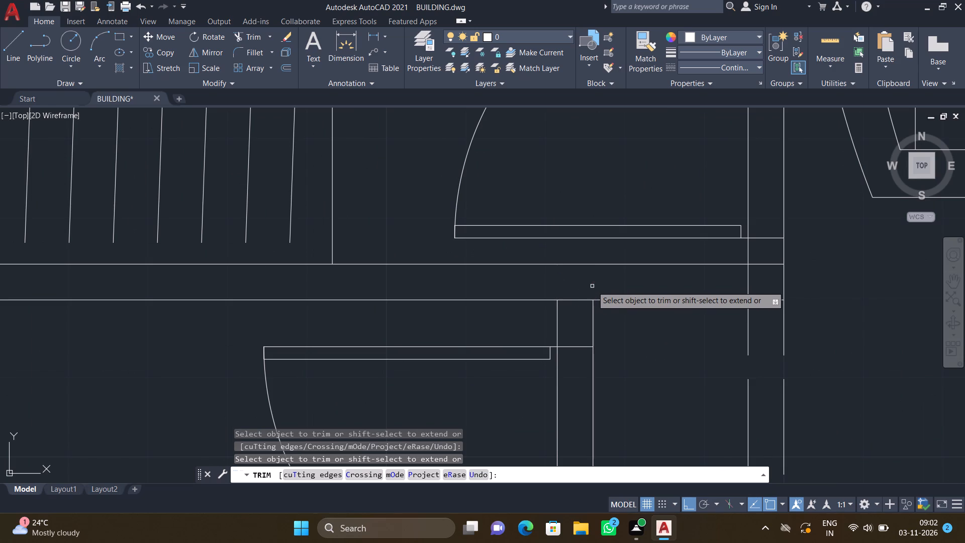
scroll(591, 286, "down", 5)
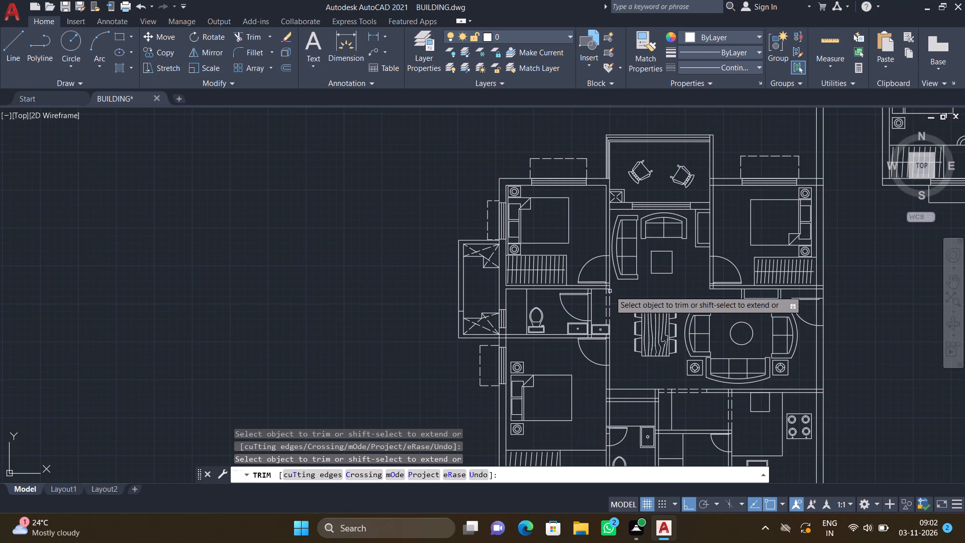
scroll(590, 289, "up", 4)
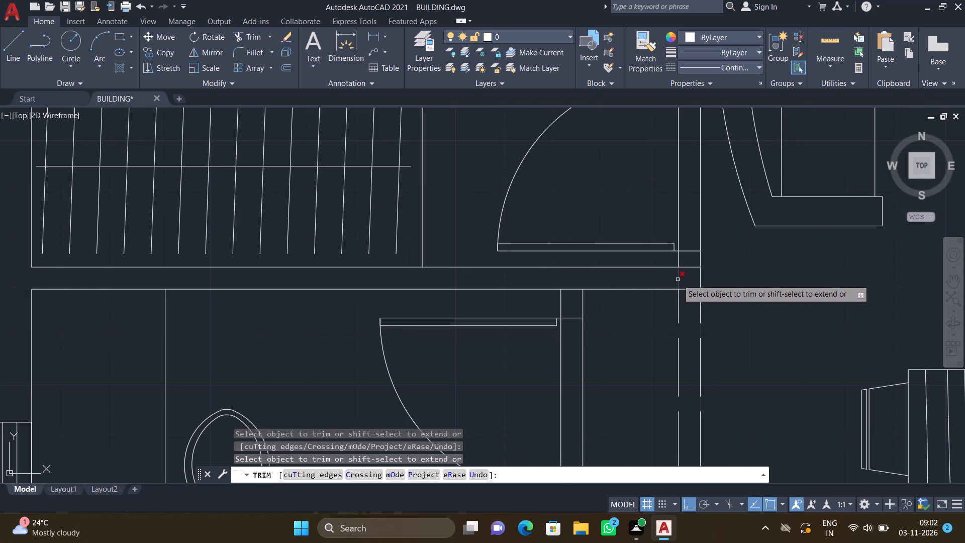
left_click(677, 278)
Trim the toilet's two south wall lines across the west outer wall, and the outer wall's west face where the projection's south wall joins.
scroll(594, 316, "down", 5)
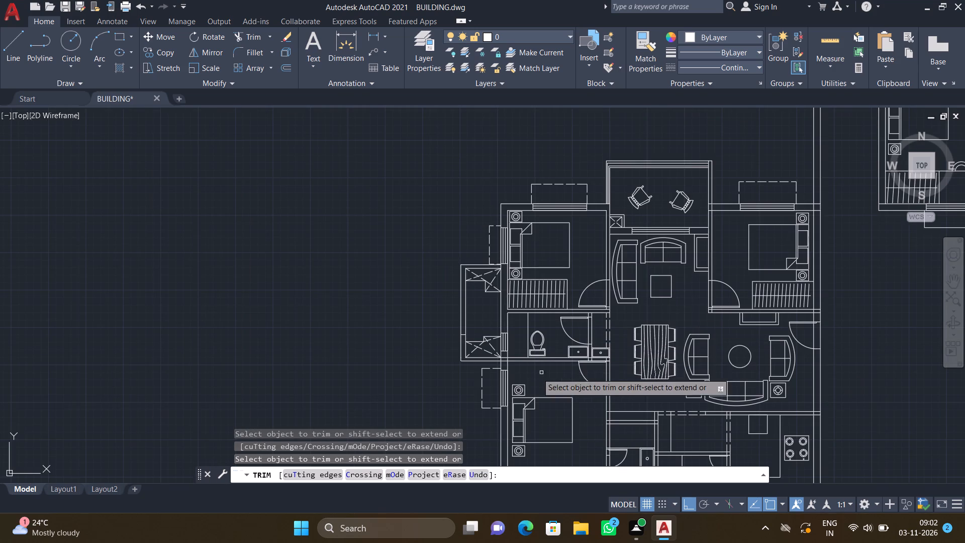
scroll(507, 372, "up", 3)
scroll(481, 329, "up", 2)
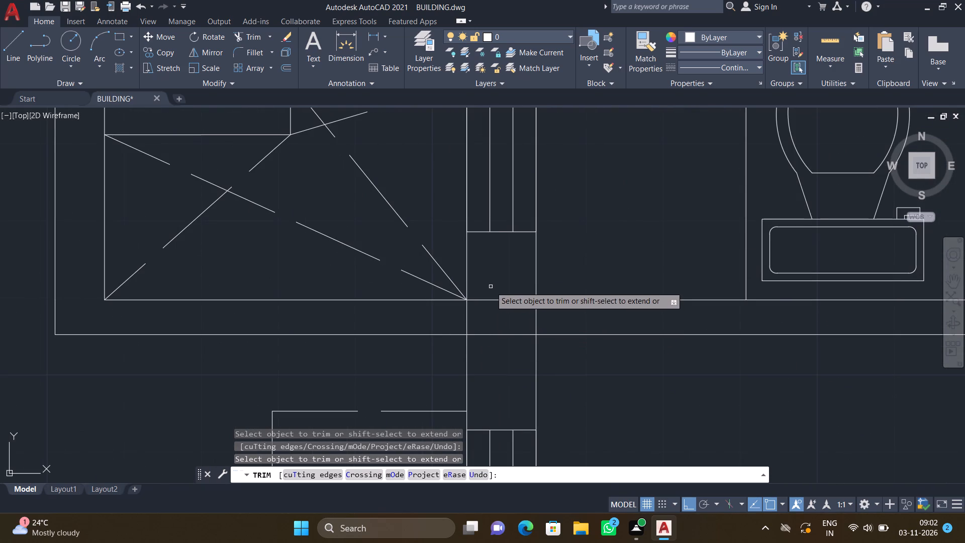
left_click_drag(491, 287, 495, 350)
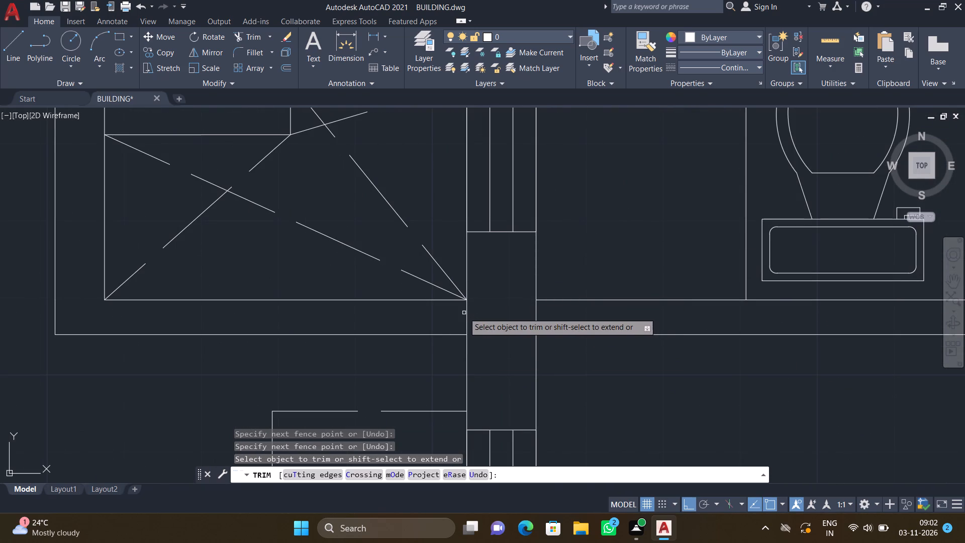
left_click(467, 314)
scroll(468, 316, "down", 4)
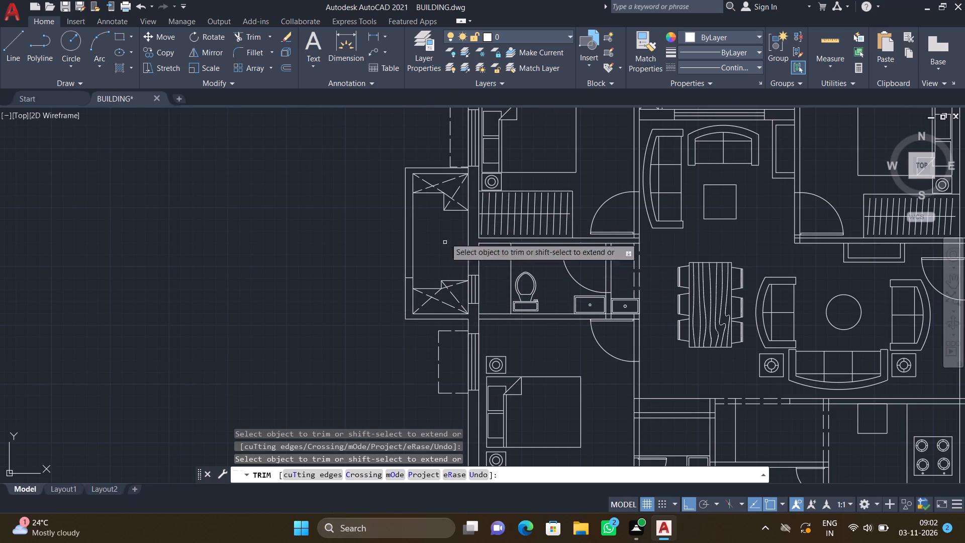
Trim the west outer wall's west face where the projection's north wall joins it.
scroll(468, 173, "up", 3)
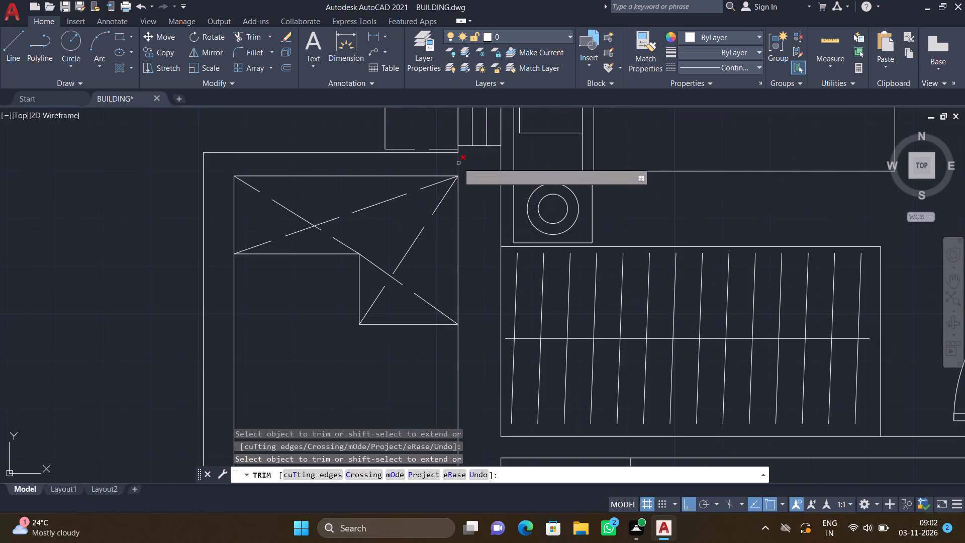
left_click(458, 162)
Trim the inner wall faces where they overlap within the wall thickness at the flat's southwest corner.
scroll(469, 198, "down", 4)
scroll(467, 298, "up", 1)
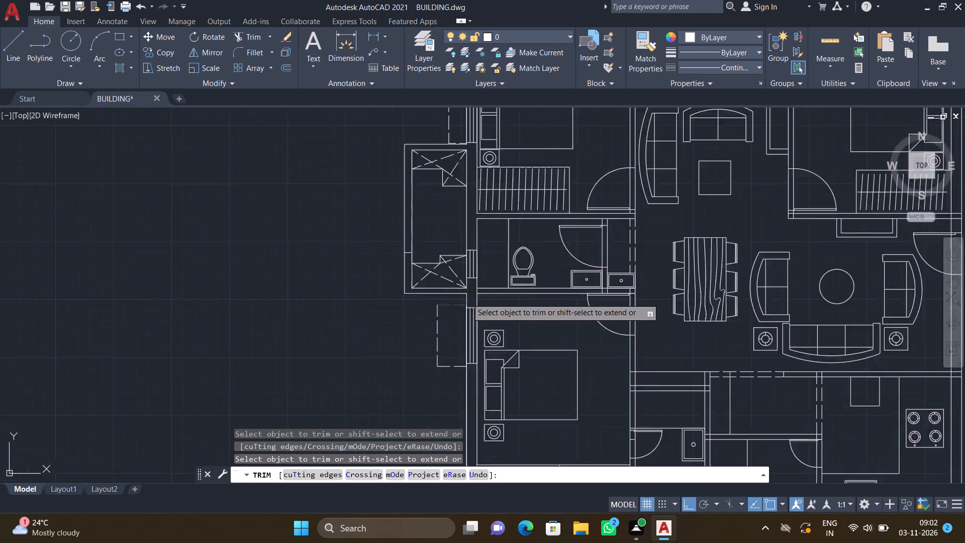
scroll(467, 298, "up", 2)
scroll(478, 313, "down", 4)
scroll(472, 420, "up", 3)
scroll(488, 346, "up", 3)
left_click_drag(482, 297, 490, 307)
double_click(506, 326)
Trim the southwest bedroom-toilet partition lines across the south outer wall, plus that wall's inner and outer faces at the junction.
scroll(510, 325, "down", 3)
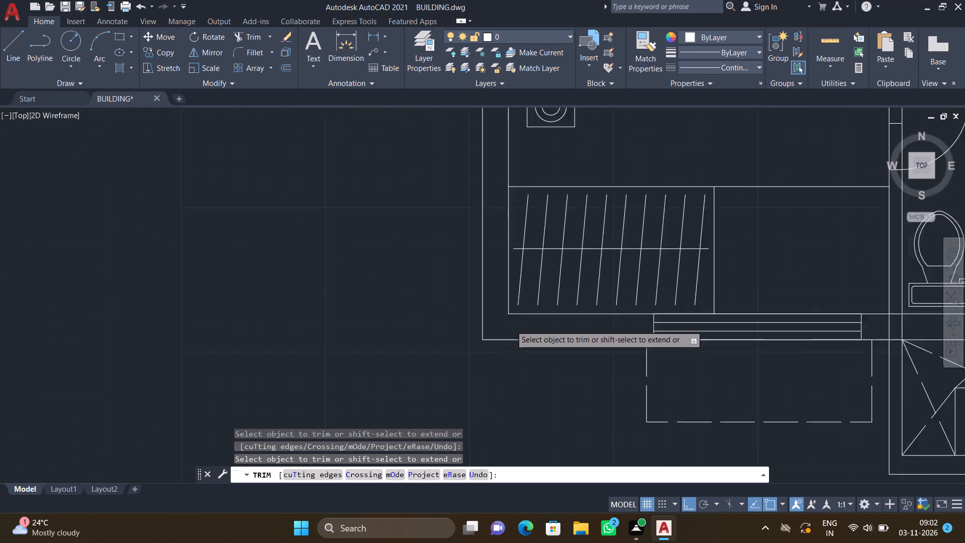
scroll(511, 325, "down", 1)
scroll(665, 343, "down", 1)
scroll(661, 333, "up", 6)
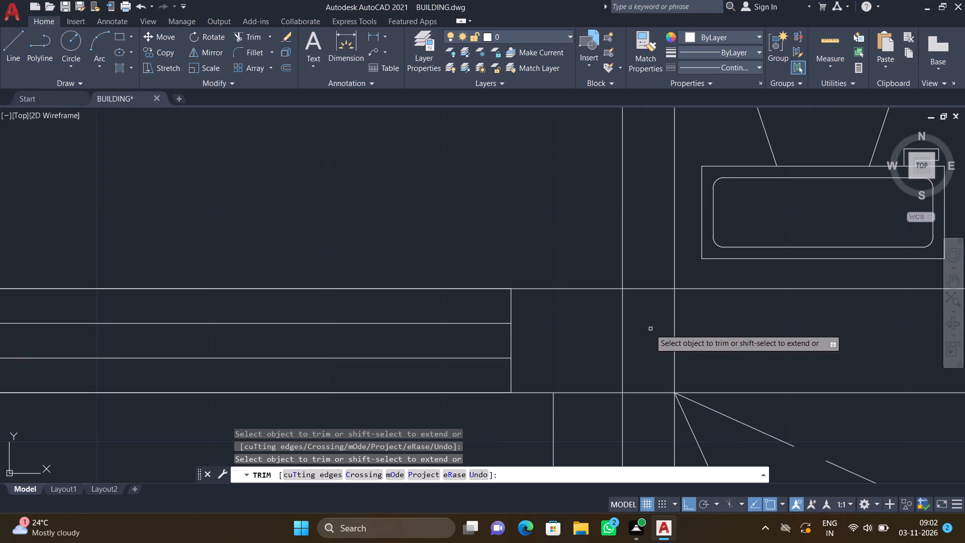
left_click_drag(613, 329, 697, 333)
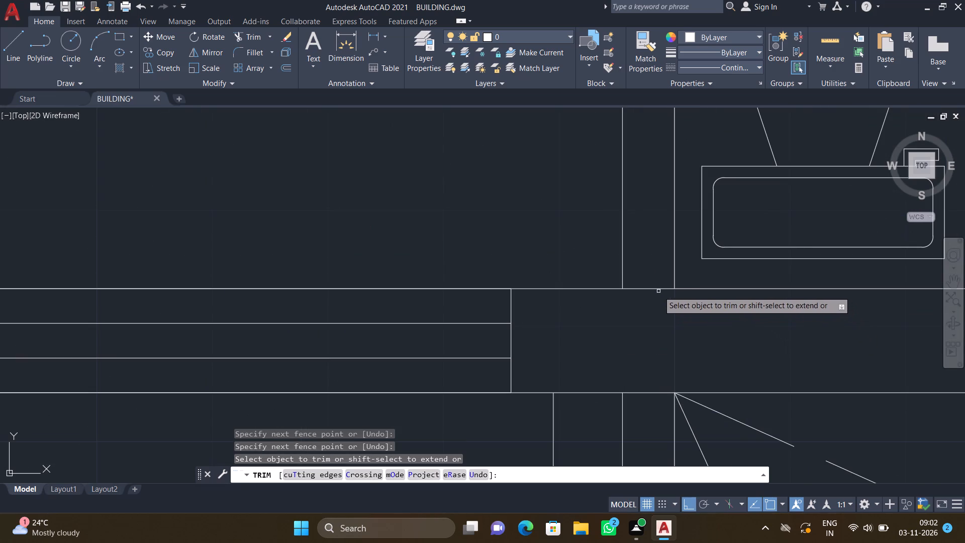
left_click(656, 289)
scroll(652, 327, "down", 3)
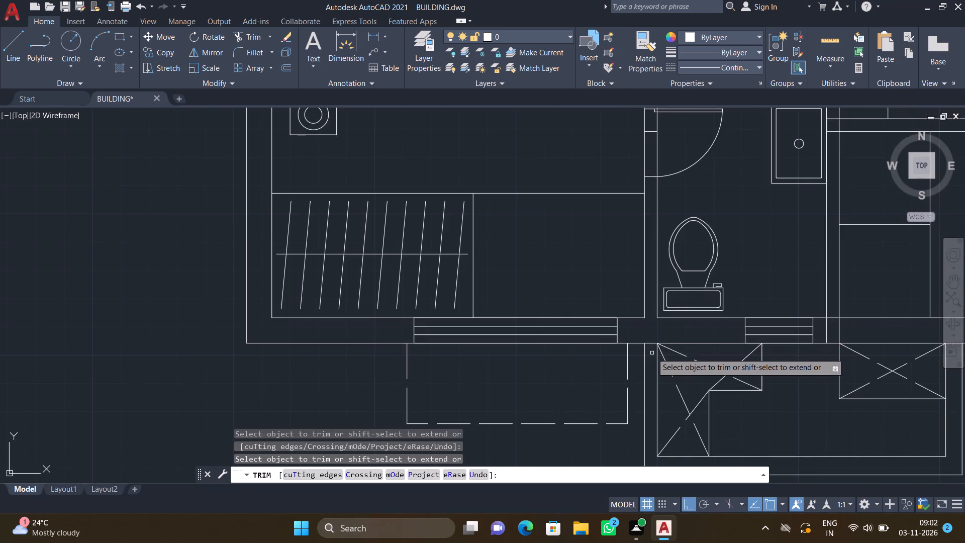
scroll(652, 353, "up", 2)
left_click(645, 329)
Trim the south toilet's east wall lines across the south outer wall, and the outer wall's inner face between them.
scroll(708, 326, "down", 4)
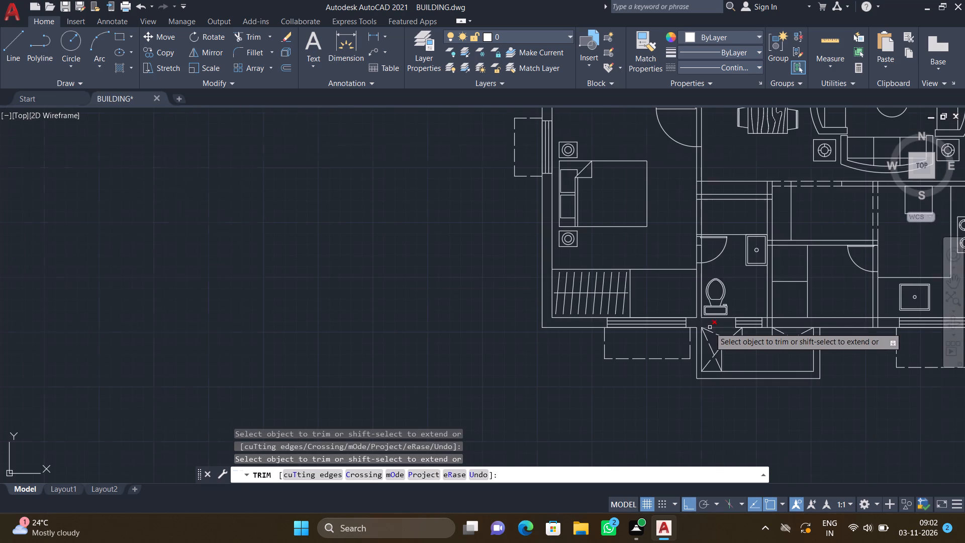
scroll(764, 328, "up", 3)
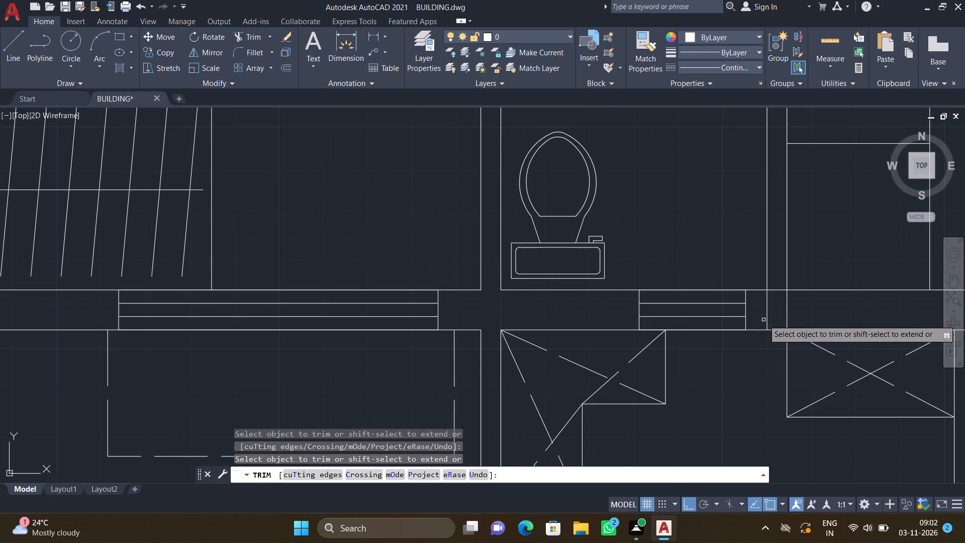
left_click(770, 318)
left_click(765, 311)
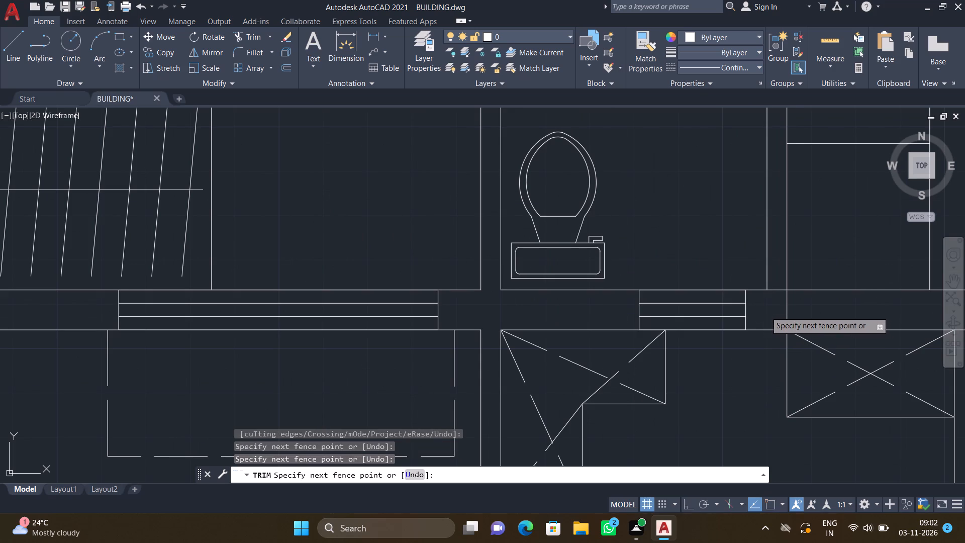
left_click(786, 312)
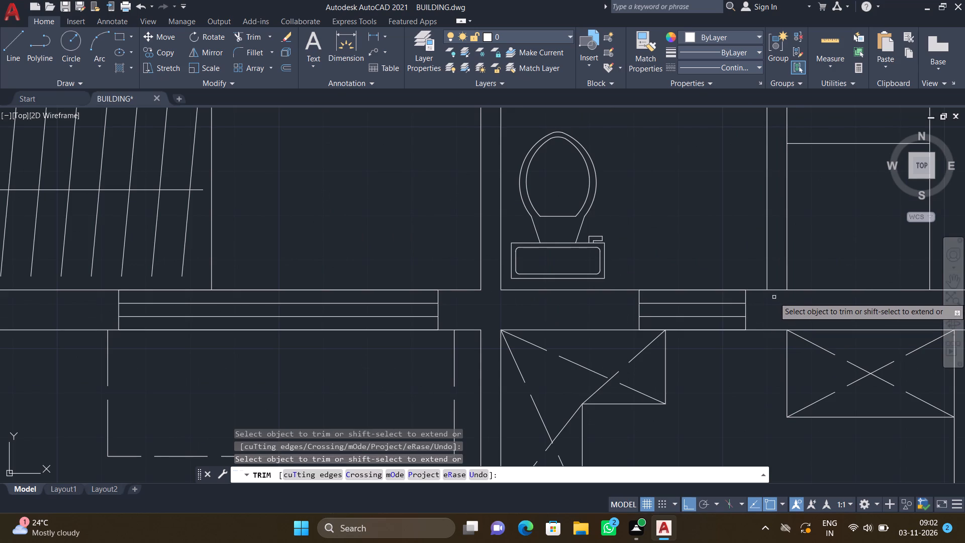
left_click(777, 291)
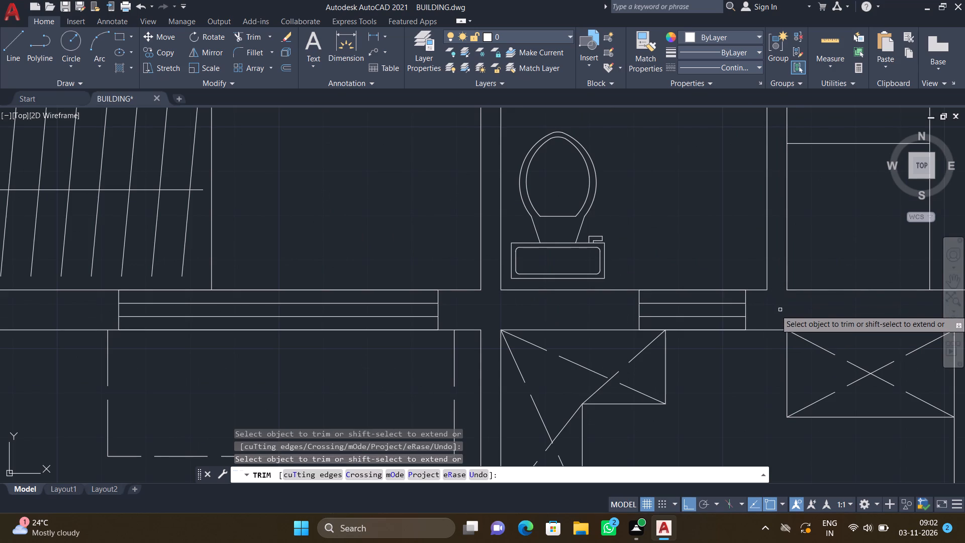
Trim the south outer wall's outer face where the south projection's east wall joins it.
scroll(781, 311, "down", 3)
scroll(836, 322, "up", 2)
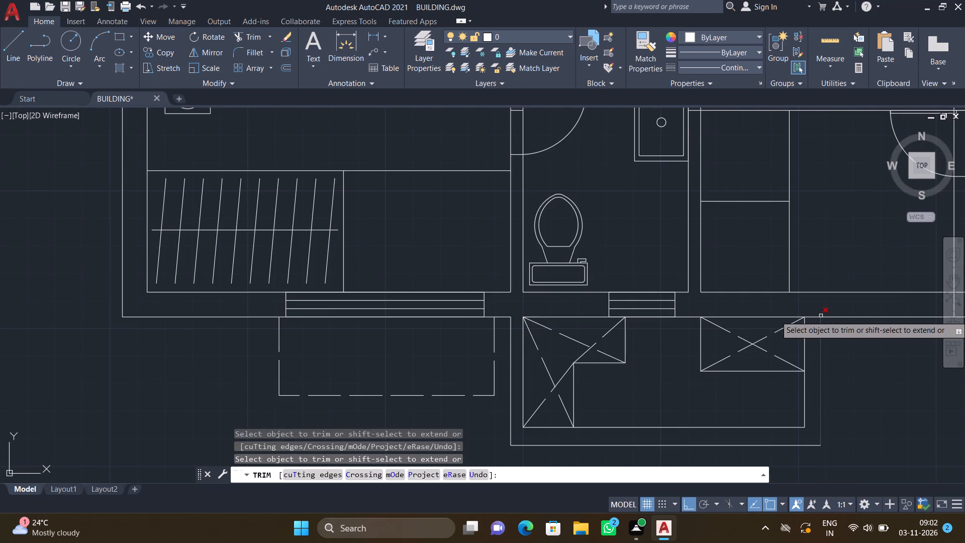
left_click(809, 317)
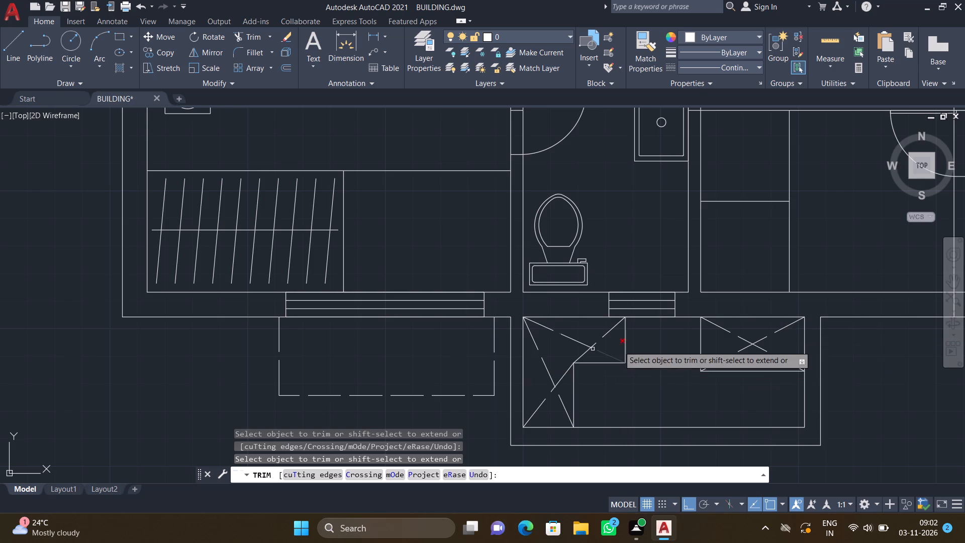
Trim the west face of the south toilet's west wall across the door opening.
scroll(619, 346, "down", 2)
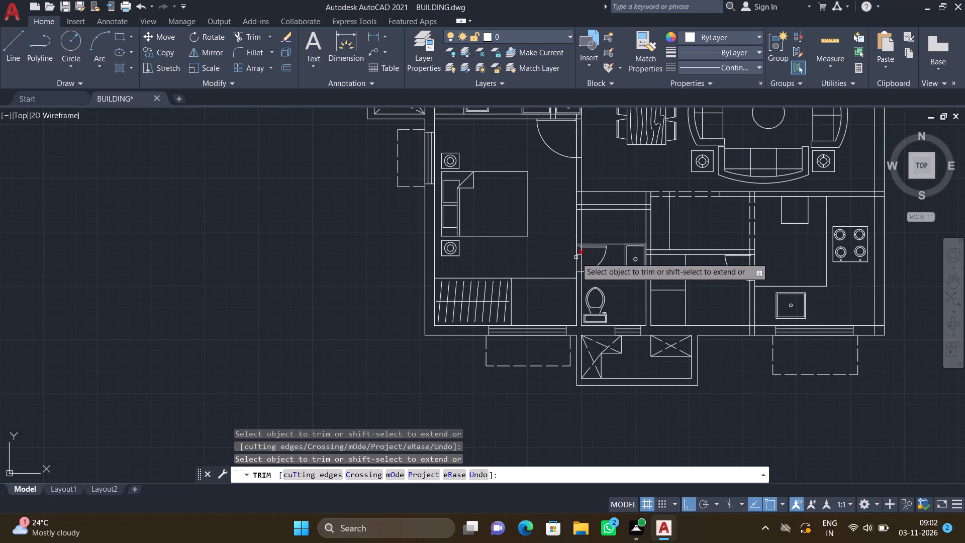
scroll(576, 255, "up", 2)
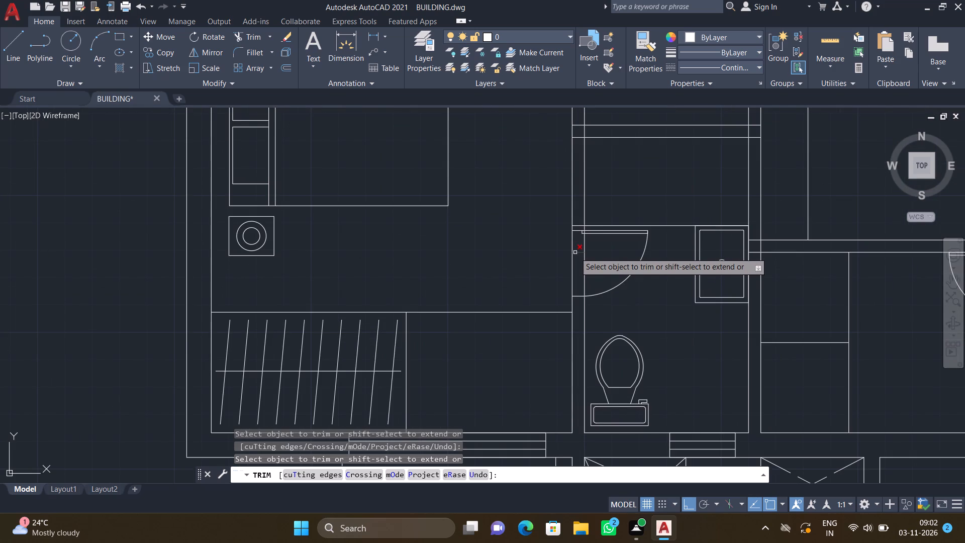
left_click(575, 252)
left_click(571, 251)
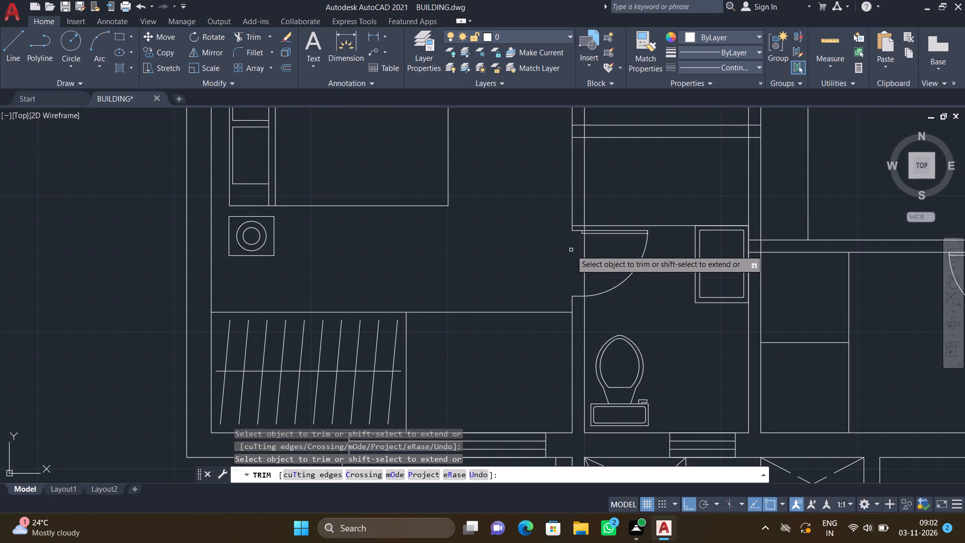
Trim the toilet's north wall lines across its west wall, and that west wall's east face between them.
scroll(571, 250, "down", 2)
scroll(577, 210, "up", 3)
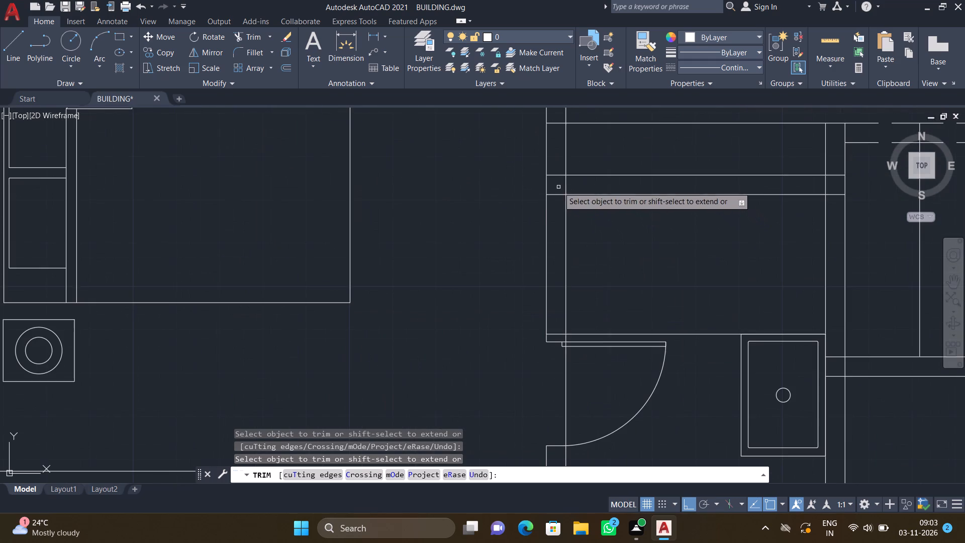
scroll(557, 183, "up", 2)
left_click_drag(547, 151, 550, 245)
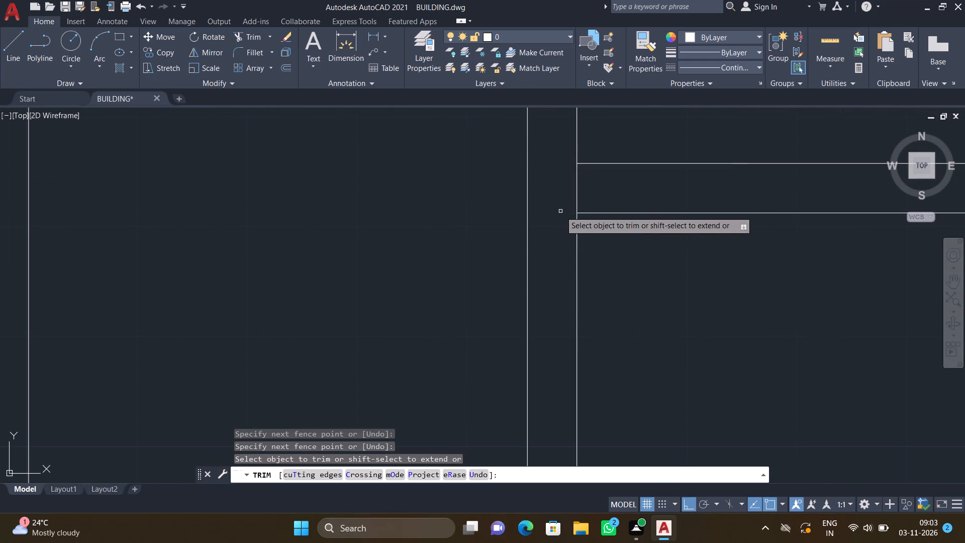
left_click(576, 190)
Trim the toilet's north wall lines across its east wall, and that east wall's west face between them.
scroll(589, 197, "down", 4)
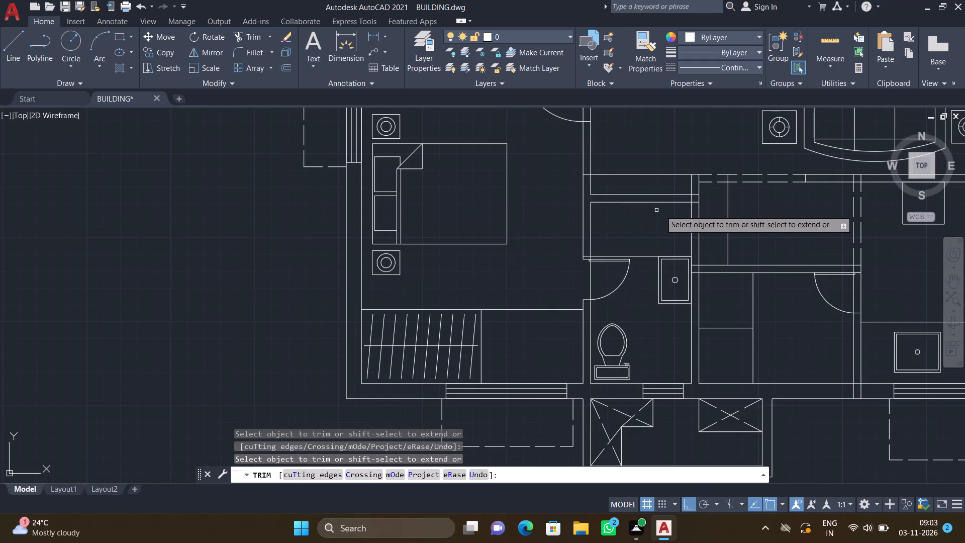
scroll(695, 197, "up", 3)
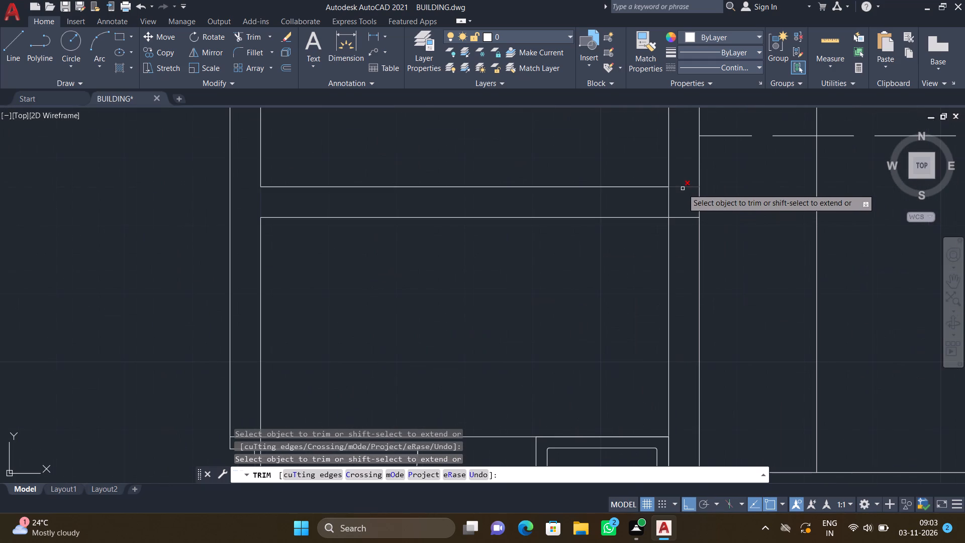
left_click(683, 189)
left_click(688, 217)
left_click(669, 199)
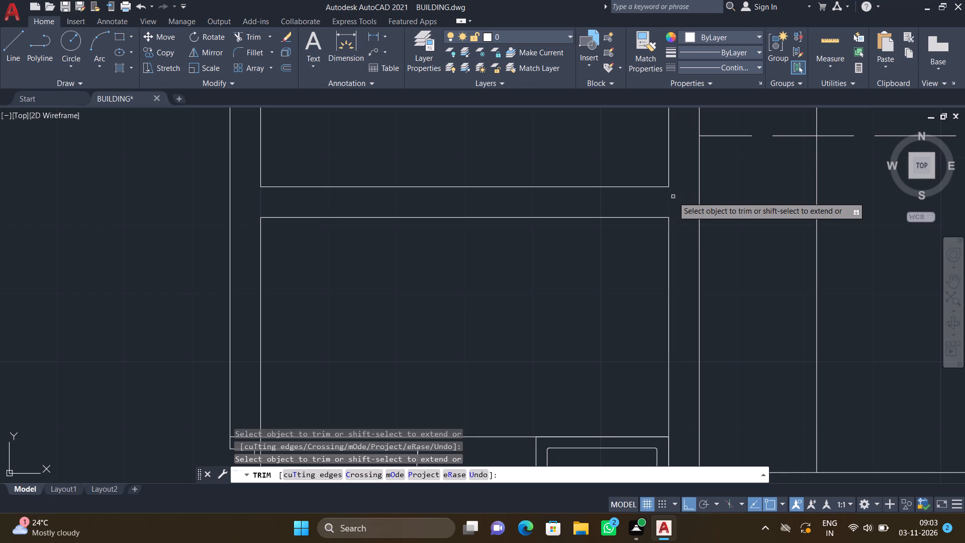
Trim the kitchen's west wall lines across the south outer wall, and the outer wall's inner face between them.
scroll(663, 191, "down", 4)
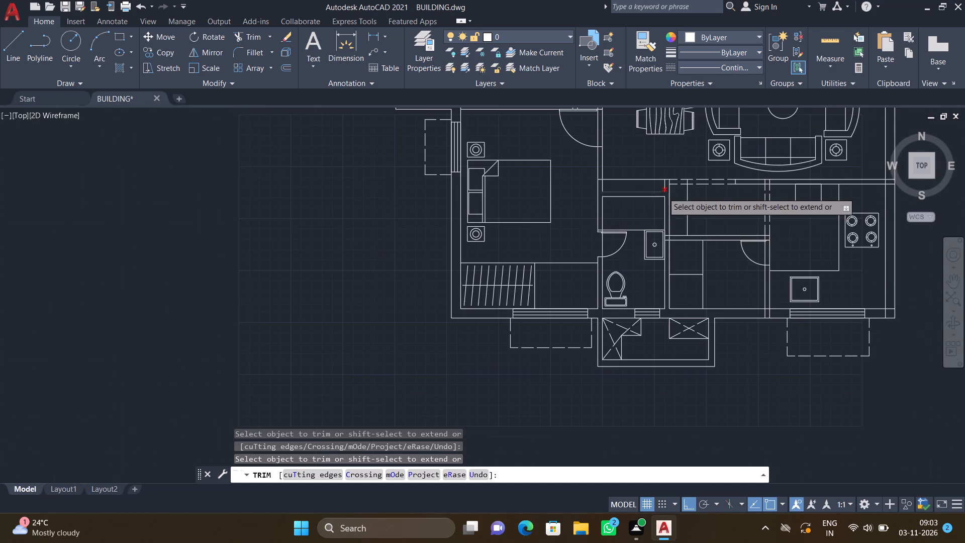
scroll(612, 208, "down", 2)
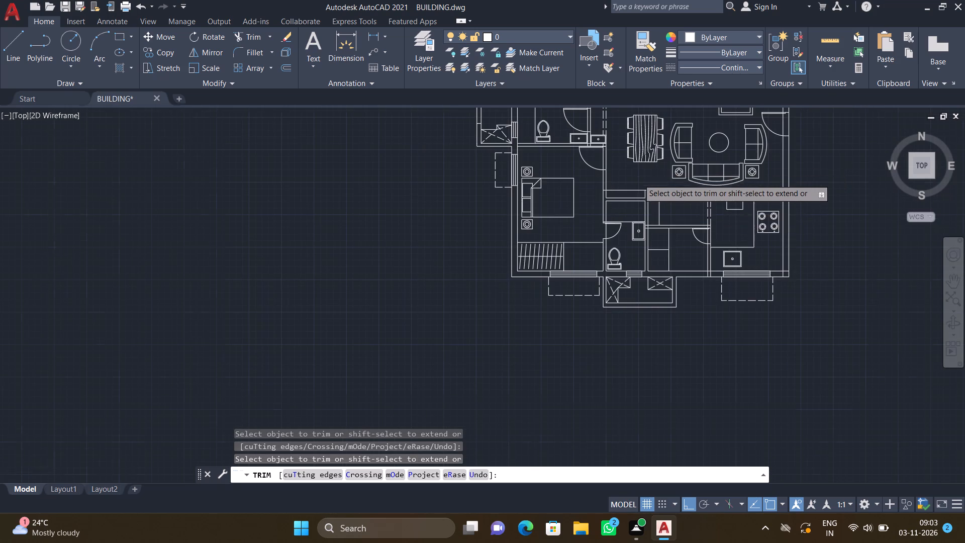
scroll(639, 182, "up", 2)
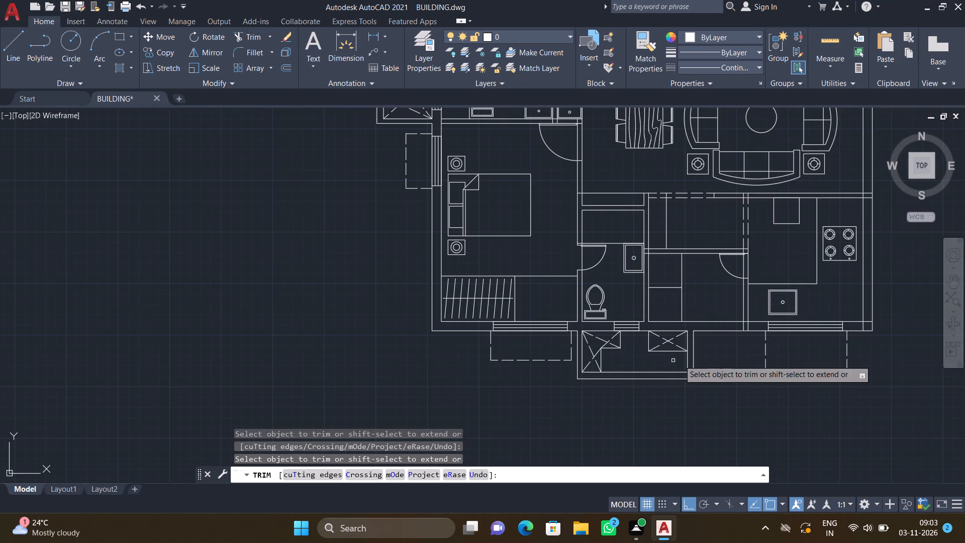
scroll(747, 324, "up", 4)
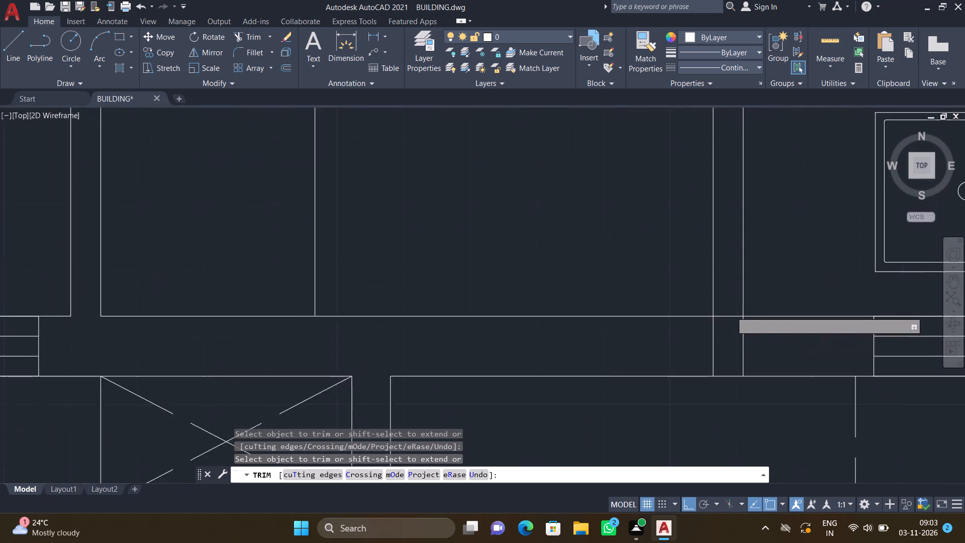
scroll(731, 311, "up", 1)
left_click_drag(726, 314, 722, 336)
left_click_drag(666, 351, 693, 354)
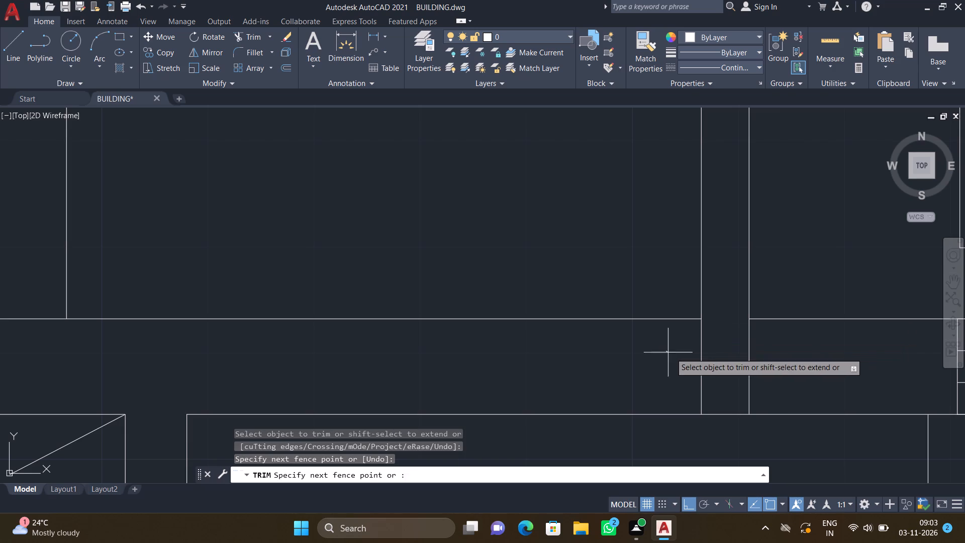
left_click_drag(693, 354, 746, 355)
left_click(747, 353)
Trim the two inner wall faces overlapping within the wall thickness at the kitchen's southeast corner.
scroll(746, 350, "down", 7)
scroll(821, 374, "up", 2)
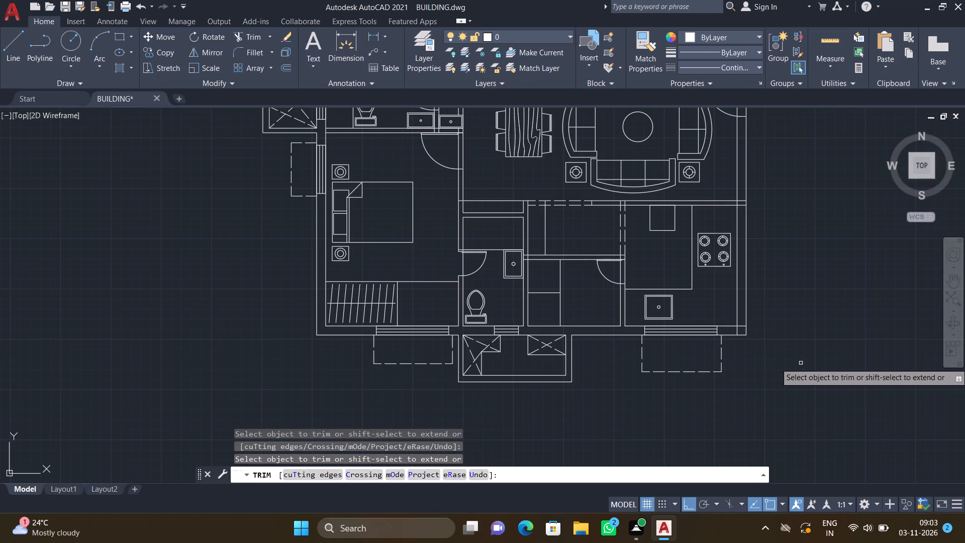
scroll(751, 335, "up", 3)
scroll(702, 312, "up", 2)
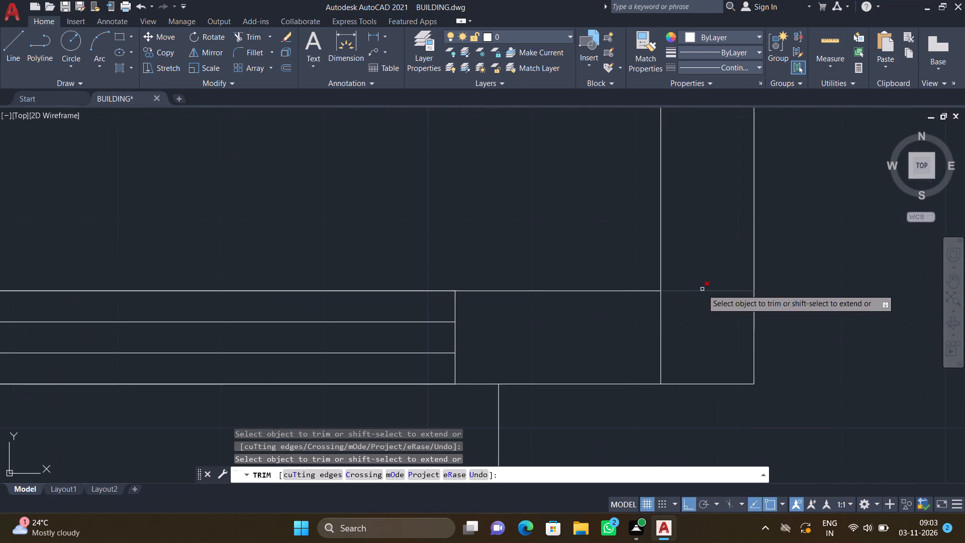
left_click(703, 289)
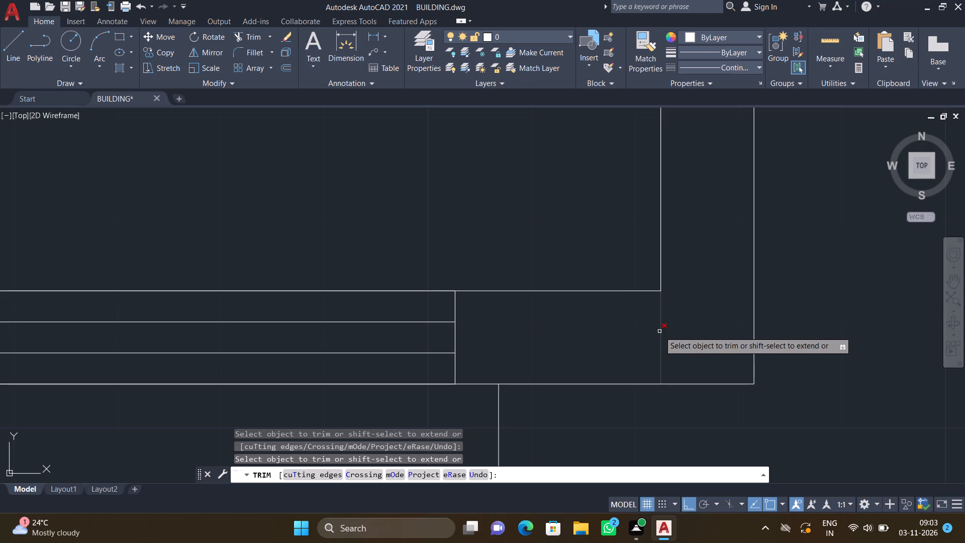
left_click(660, 331)
Trim the living room-kitchen wall lines across the east outer wall, and the east wall's inner face between them.
scroll(677, 304, "down", 6)
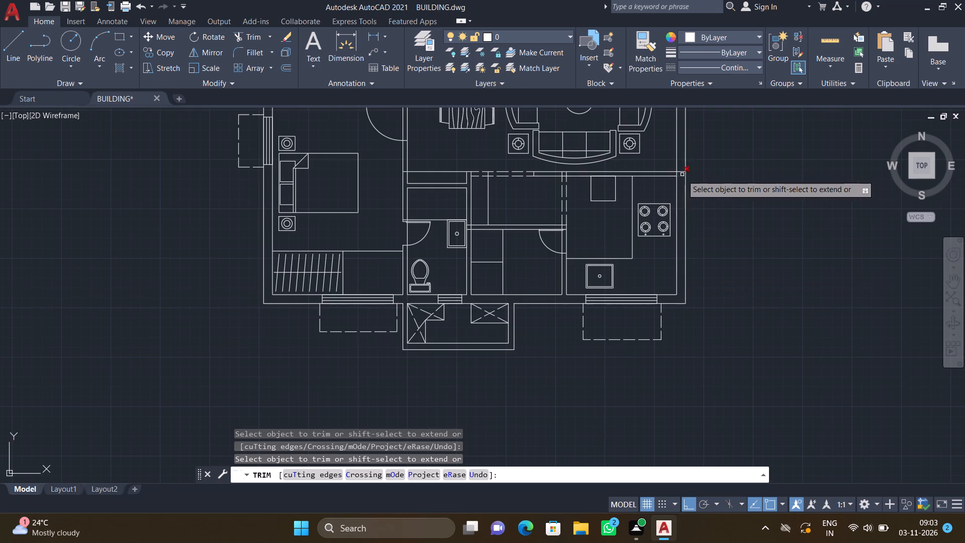
scroll(682, 175, "up", 4)
scroll(638, 152, "up", 3)
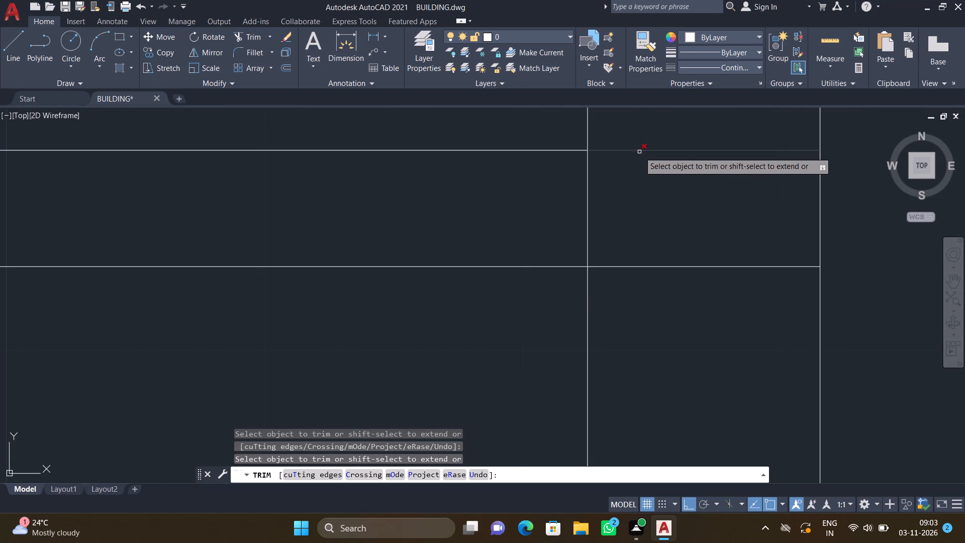
left_click(639, 151)
left_click(659, 267)
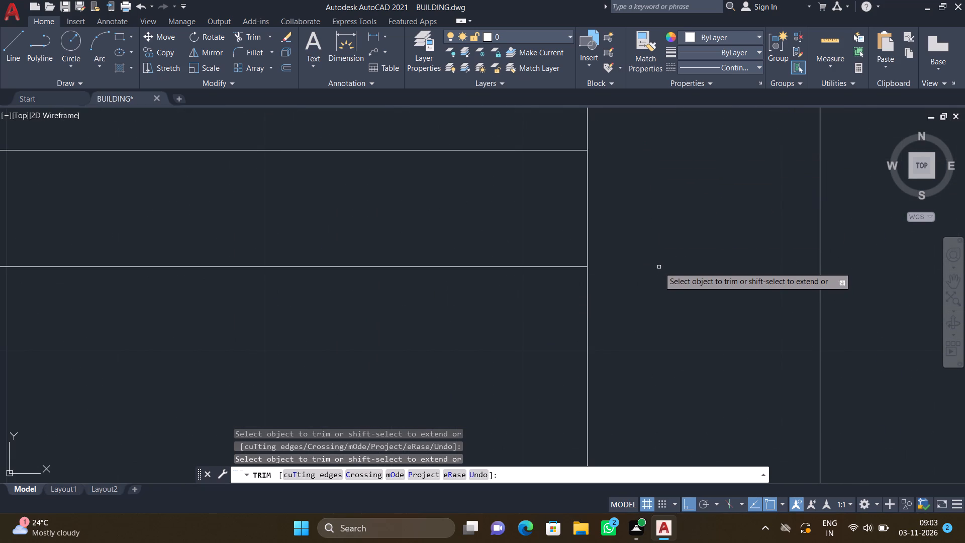
left_click(588, 205)
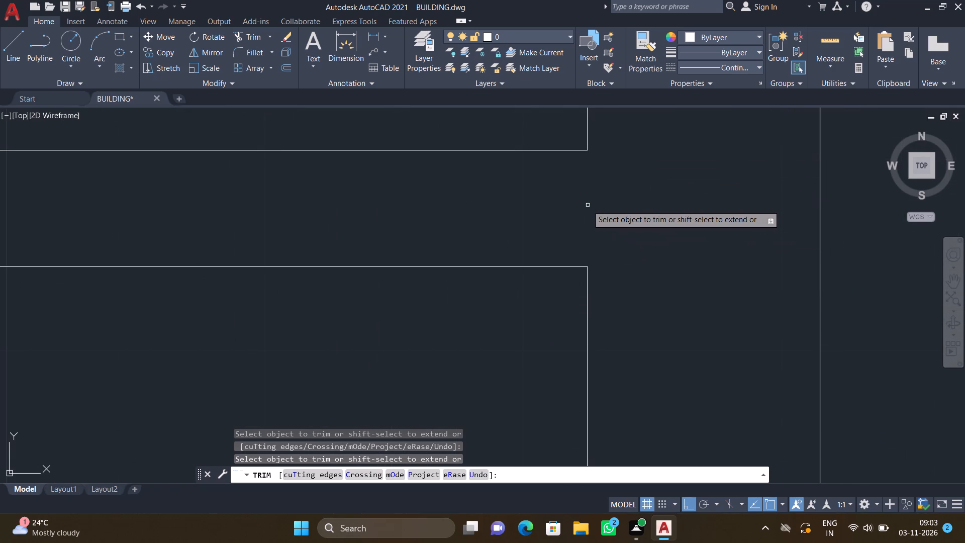
Trim the living room-kitchen wall's south face within the thickness of the kitchen's dashed west opening.
scroll(582, 207, "down", 5)
scroll(505, 210, "down", 2)
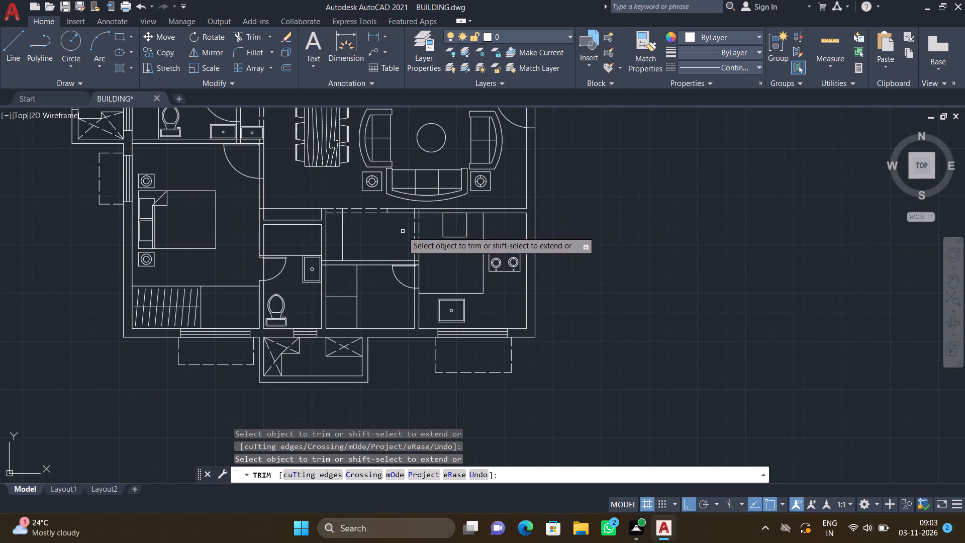
scroll(417, 210, "up", 3)
left_click(414, 213)
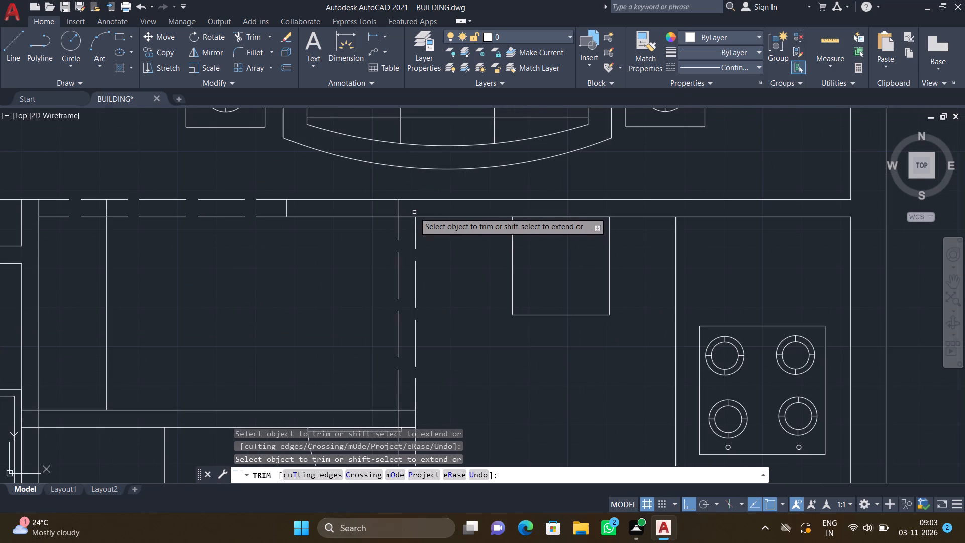
left_click(406, 217)
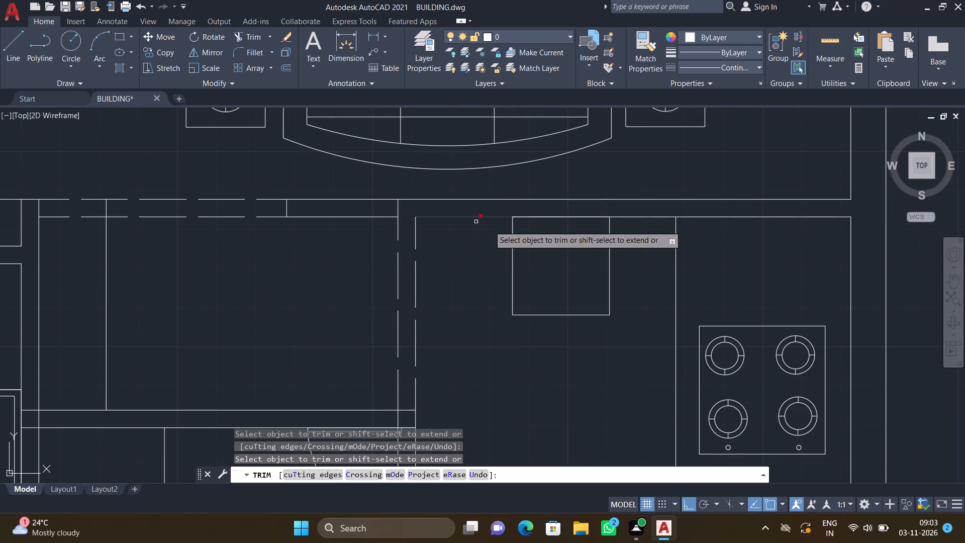
Trim the small room's north wall upper face across the kitchen's west wall, and that west wall's west face within the junction.
scroll(491, 227, "down", 2)
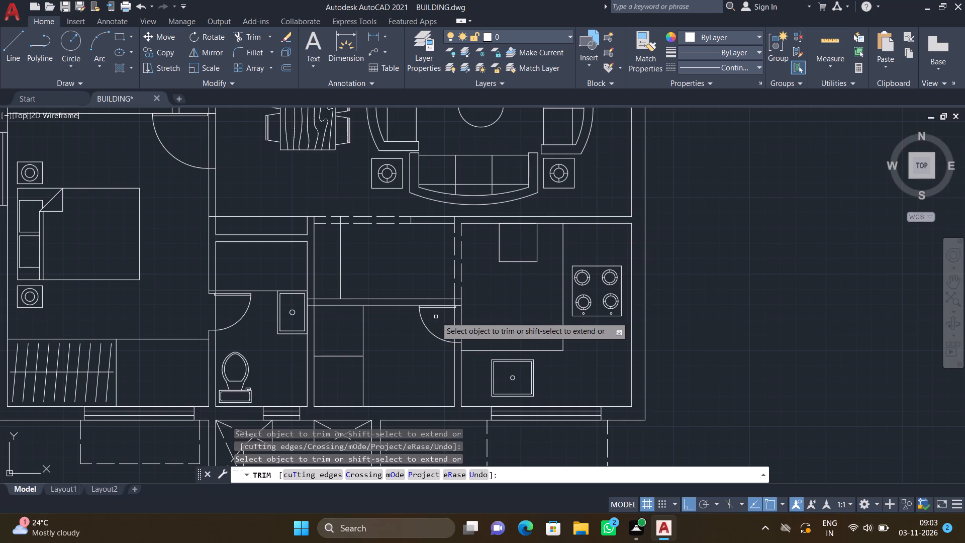
scroll(453, 309, "up", 5)
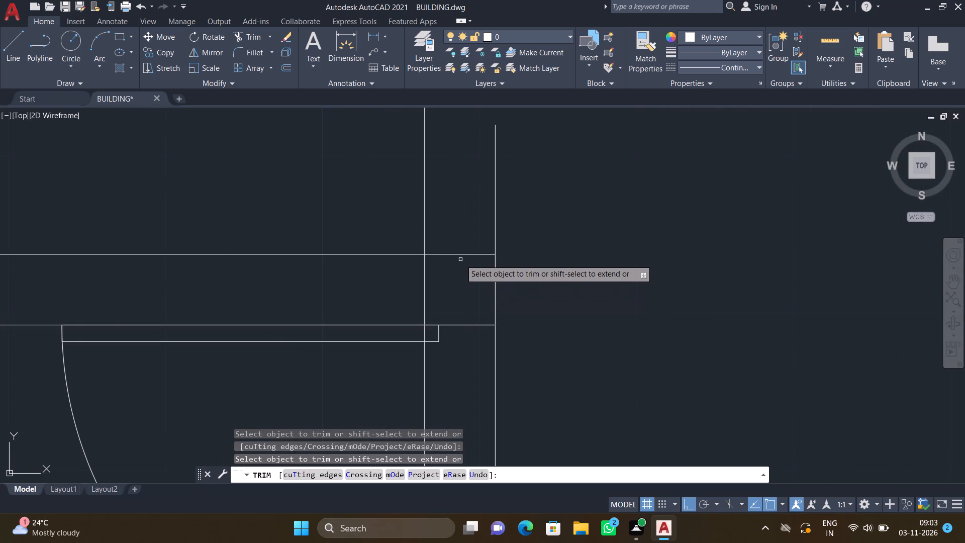
left_click(461, 254)
left_click(424, 282)
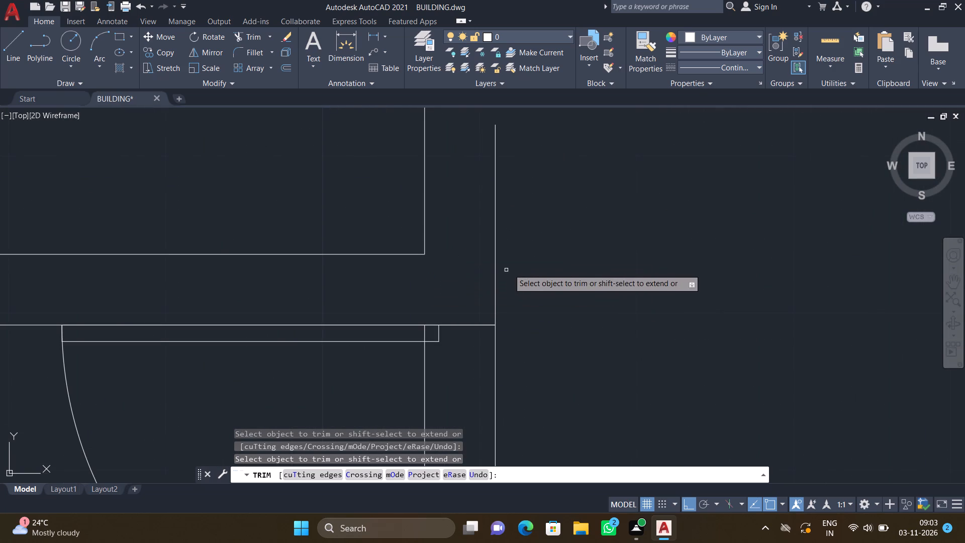
Trim the small room's north wall lines across the toilet's east wall, and that wall's east face between them.
scroll(510, 268, "down", 5)
scroll(366, 272, "up", 3)
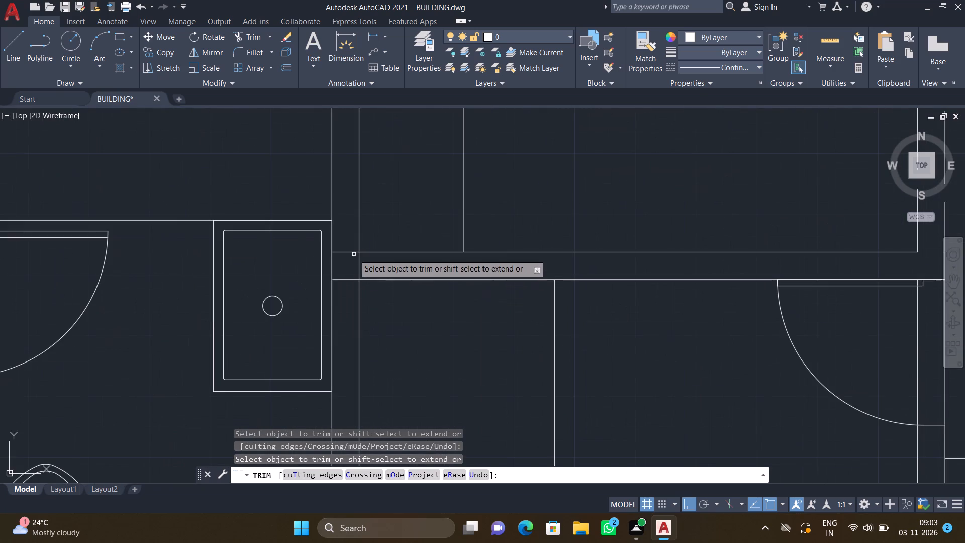
scroll(353, 254, "up", 1)
left_click_drag(339, 241, 338, 304)
left_click_drag(345, 276, 364, 276)
scroll(364, 278, "down", 5)
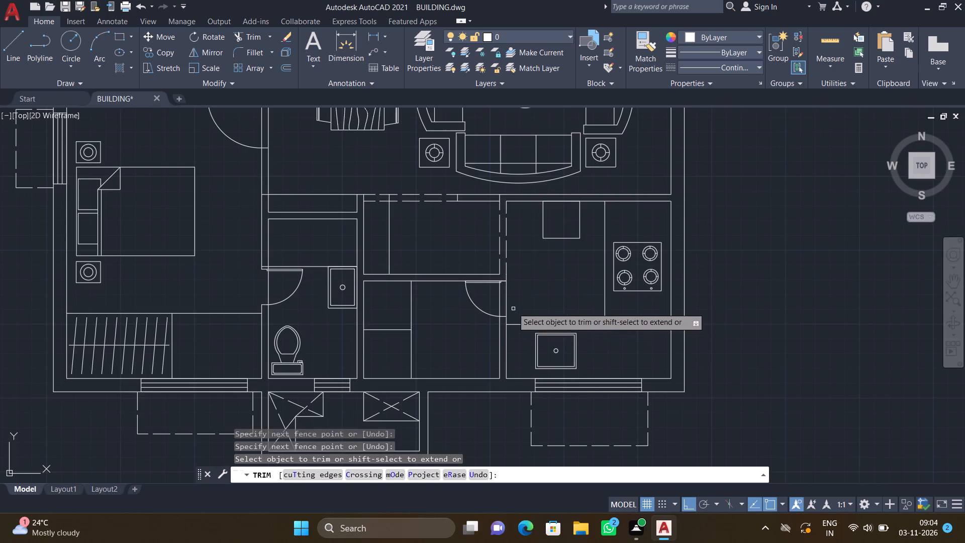
Trim the wall lines across the door opening between the small room and the kitchen.
left_click(504, 297)
left_click(511, 302)
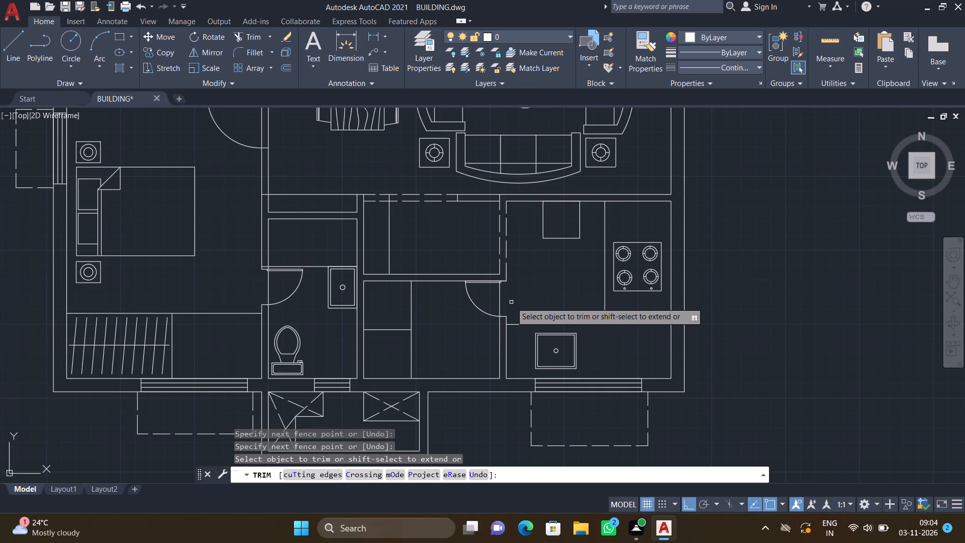
Trim the wall lines across the southwest bedroom's door opening and the leftover stub inside the bathroom's south wall.
scroll(544, 304, "down", 1)
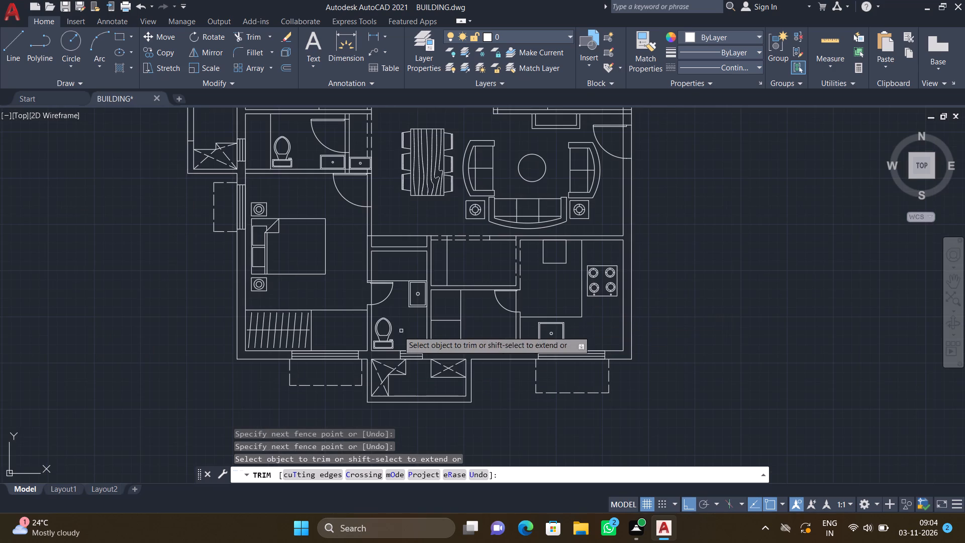
scroll(374, 190, "up", 2)
left_click_drag(349, 184, 350, 184)
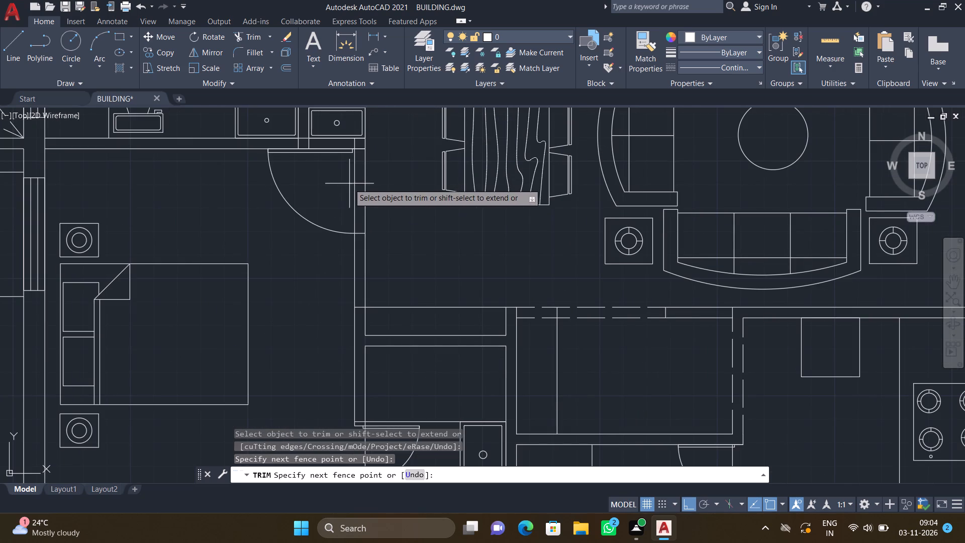
left_click_drag(350, 184, 396, 193)
scroll(359, 144, "up", 2)
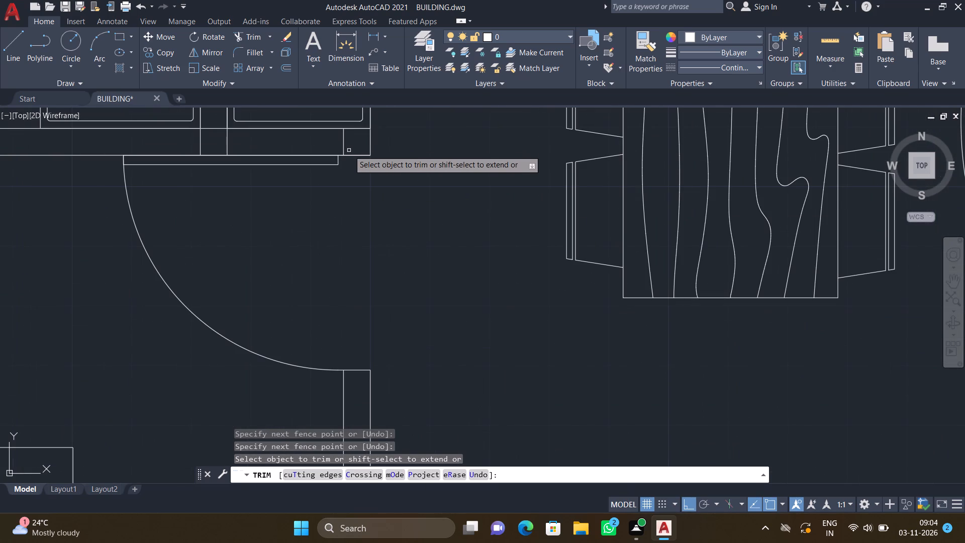
left_click(344, 142)
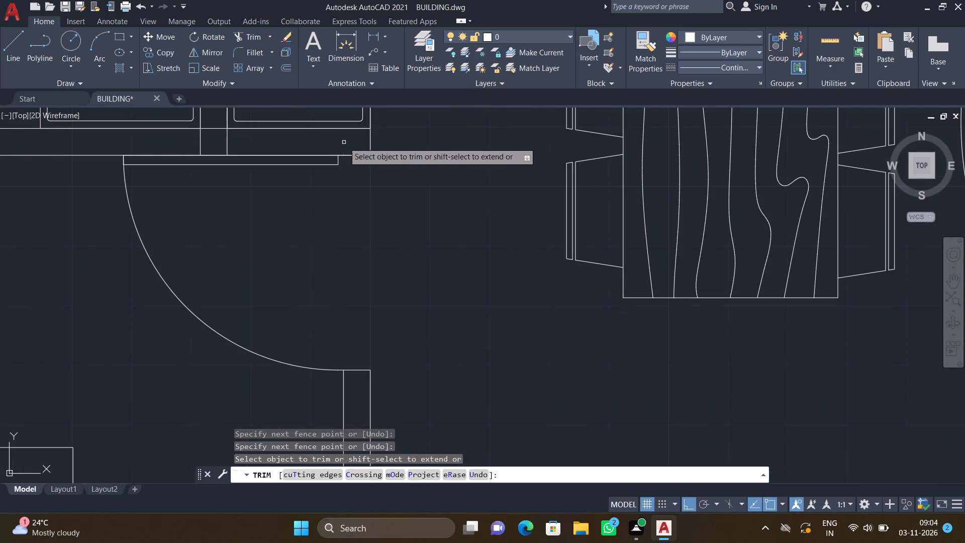
Trim the bathroom-washbasin partition lines across the bathroom's south wall, and that south wall's north face between them.
scroll(192, 139, "up", 2)
left_click_drag(193, 139, 226, 140)
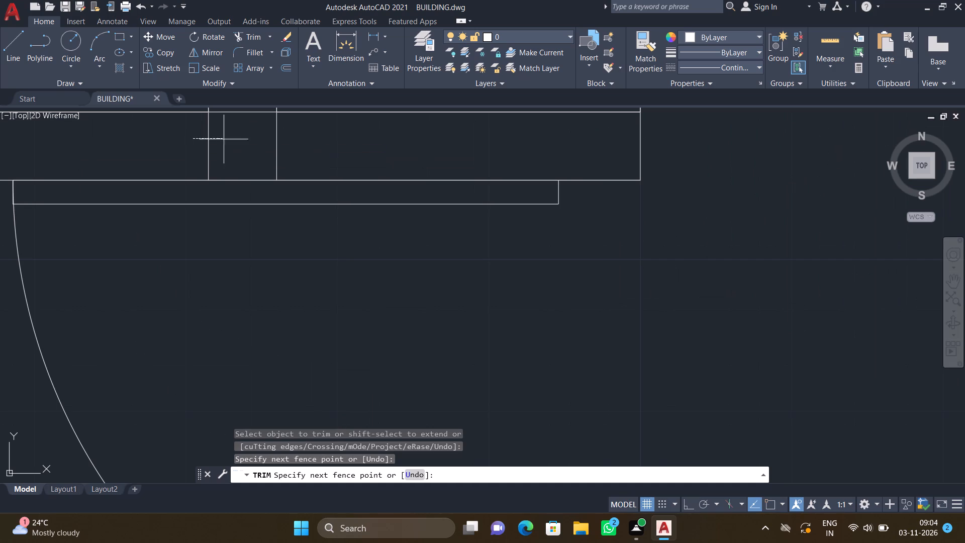
left_click_drag(226, 140, 285, 155)
scroll(266, 155, "down", 6)
scroll(260, 152, "up", 5)
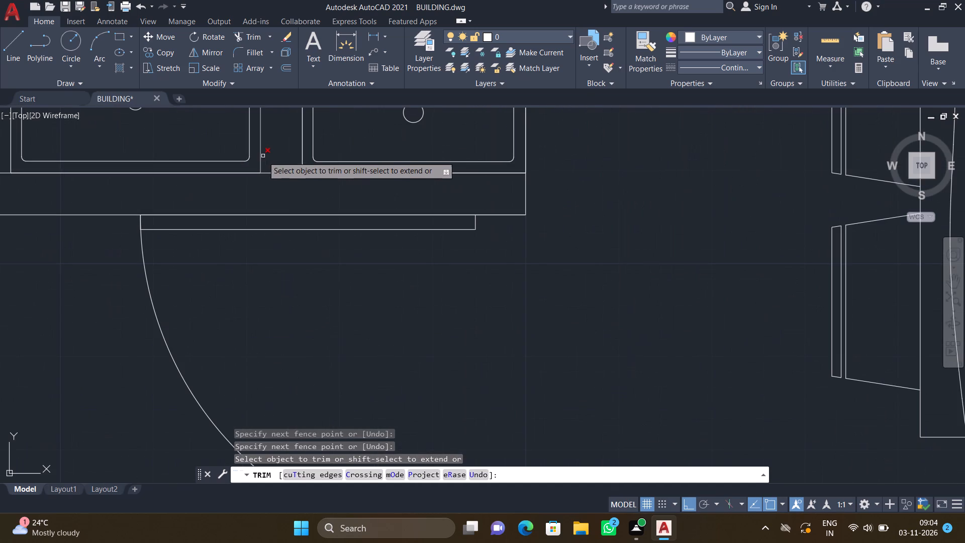
left_click(276, 171)
Trim the partition's east face across the bathroom's door opening.
scroll(276, 171, "down", 4)
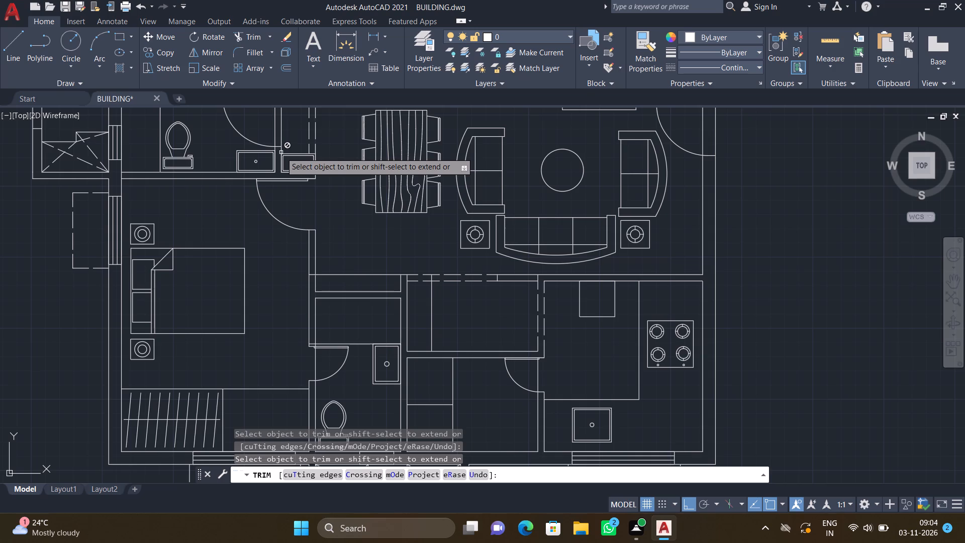
scroll(276, 178, "up", 1)
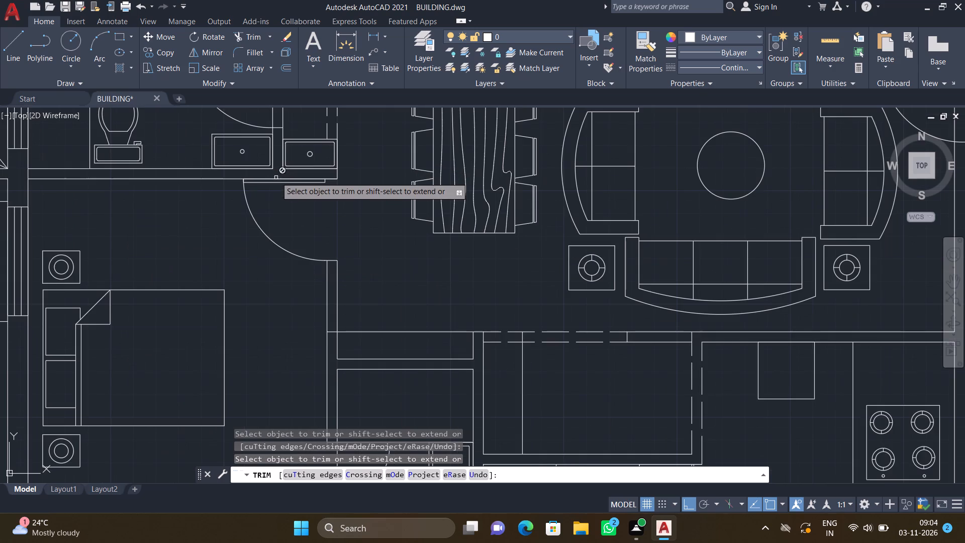
scroll(278, 178, "down", 4)
scroll(252, 157, "up", 2)
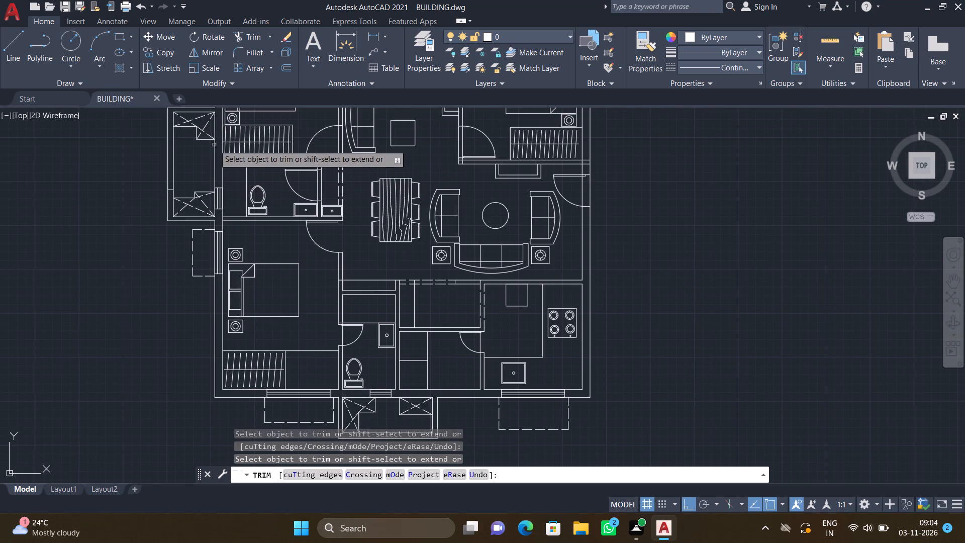
scroll(316, 163, "up", 3)
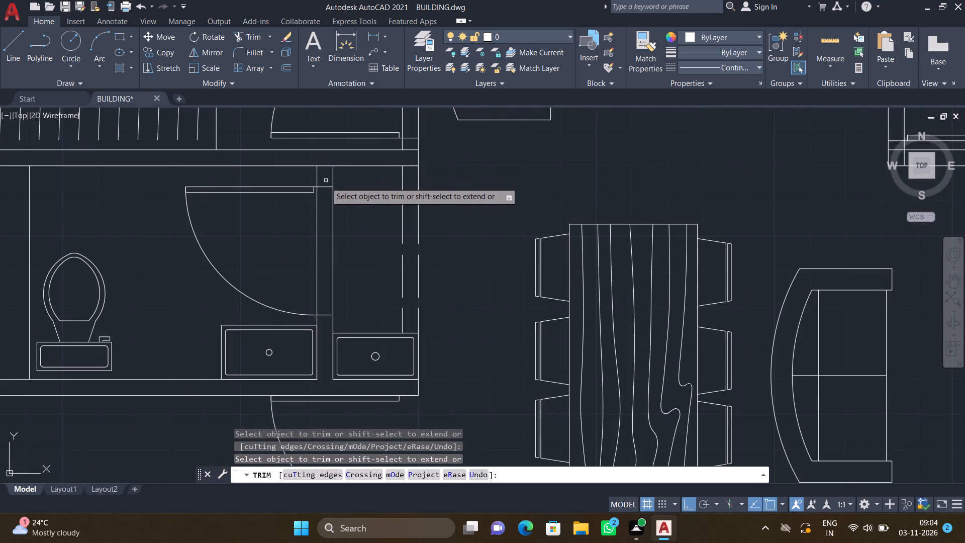
left_click(333, 248)
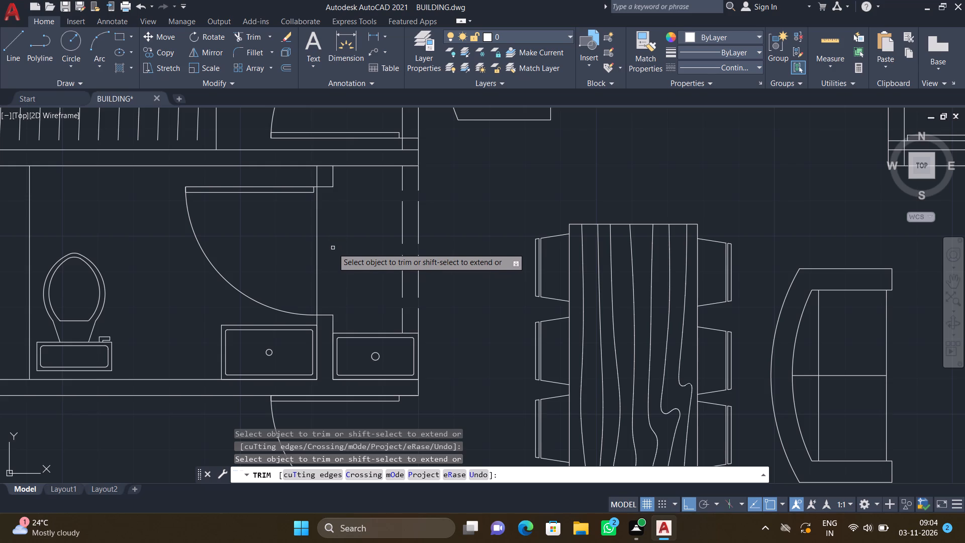
Trim the wall lines across the northwest bedroom's door opening, and the bedroom's south wall north face at the wall end below it.
scroll(368, 251, "down", 3)
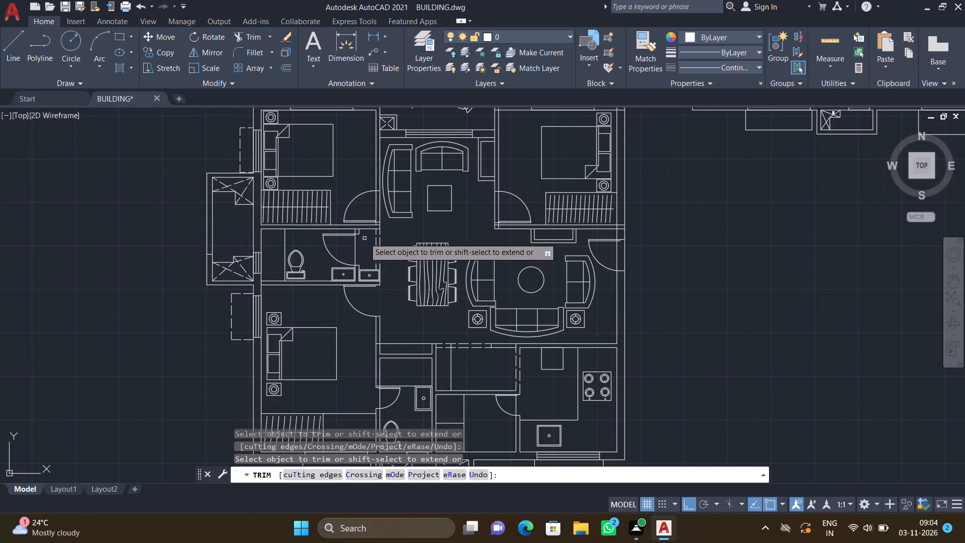
scroll(378, 214, "up", 3)
left_click_drag(355, 190, 361, 193)
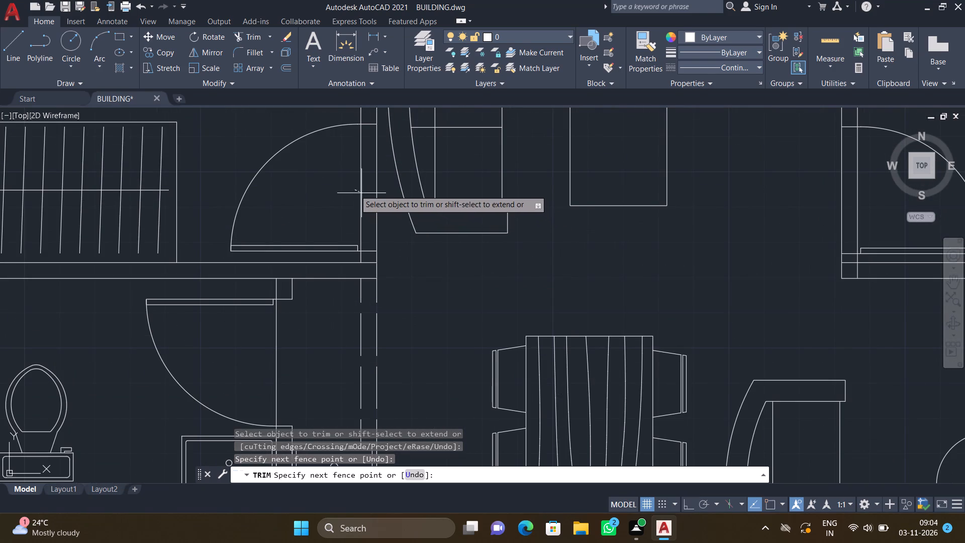
left_click_drag(361, 193, 396, 228)
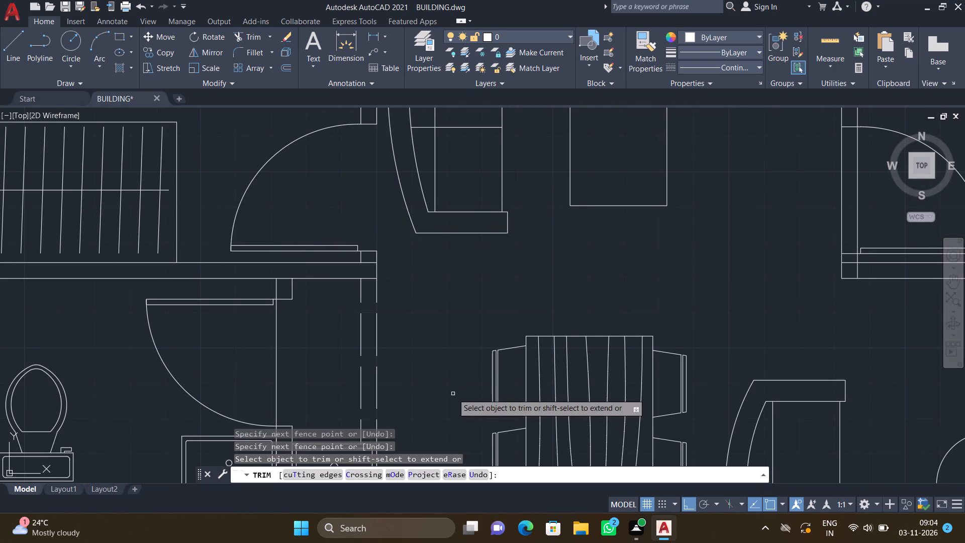
scroll(370, 265, "up", 2)
left_click(363, 258)
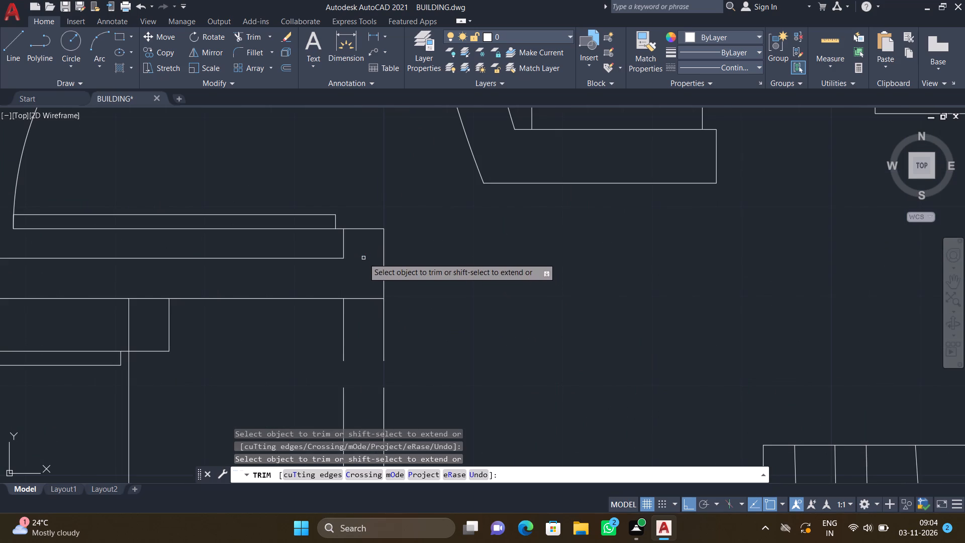
Trim the side wall faces within the thickness of the living room-balcony wall at both of its ends.
scroll(365, 249, "down", 5)
scroll(354, 196, "down", 2)
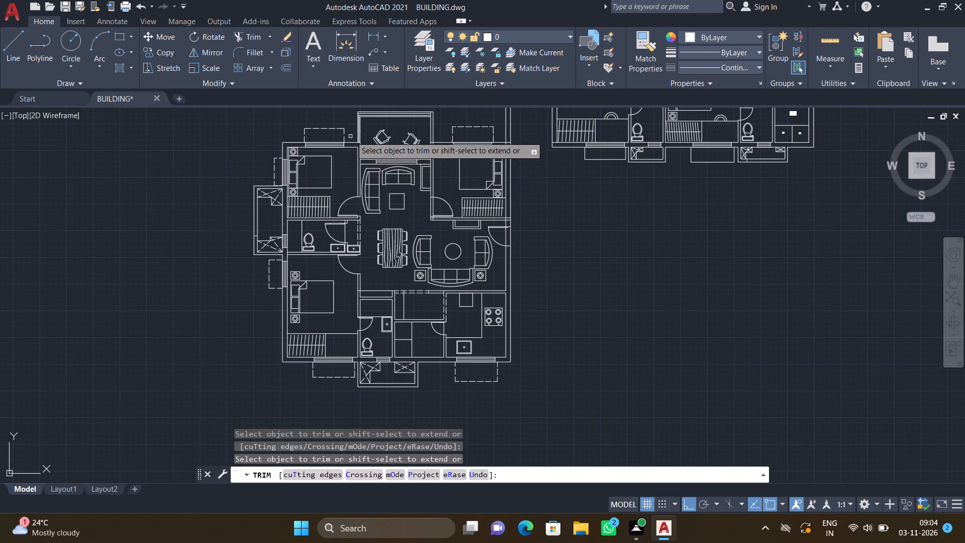
scroll(352, 136, "up", 2)
scroll(369, 196, "up", 2)
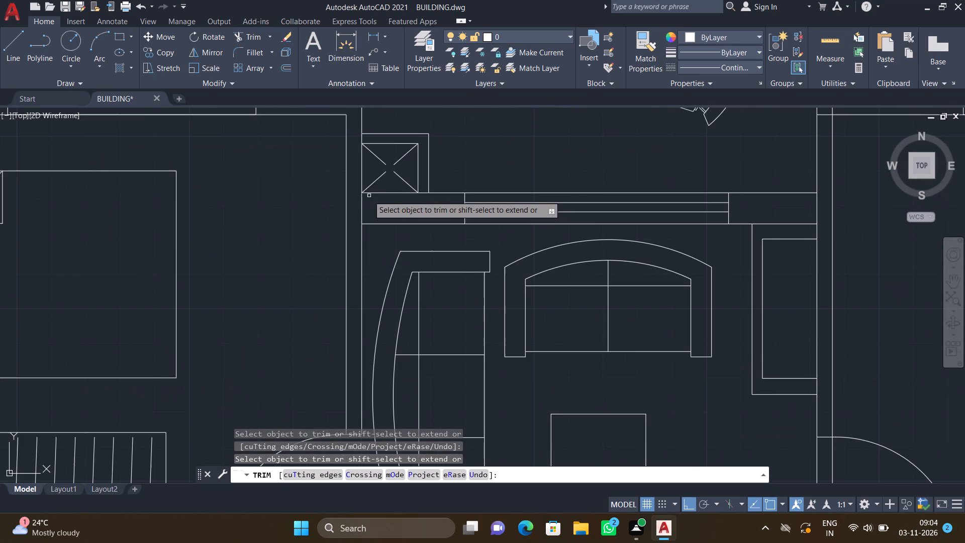
left_click(361, 206)
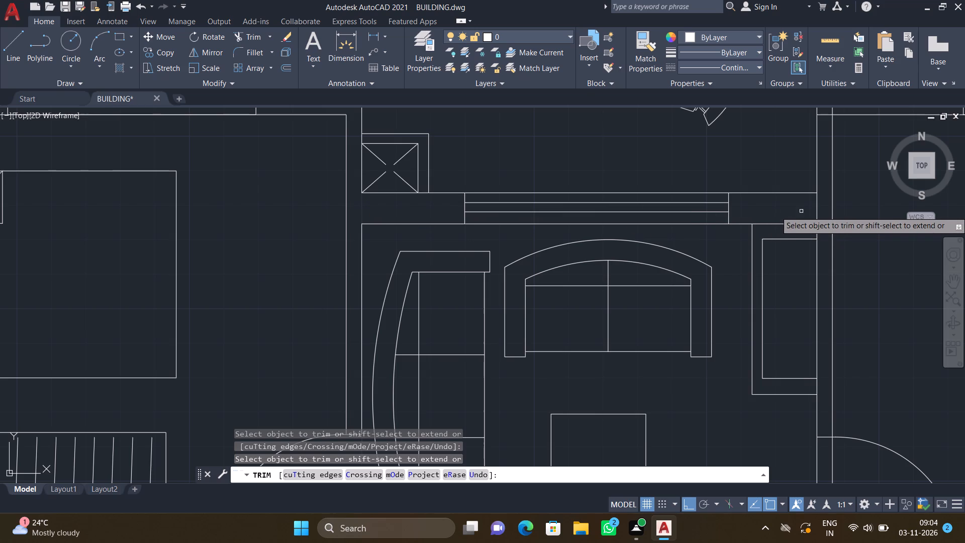
left_click(817, 207)
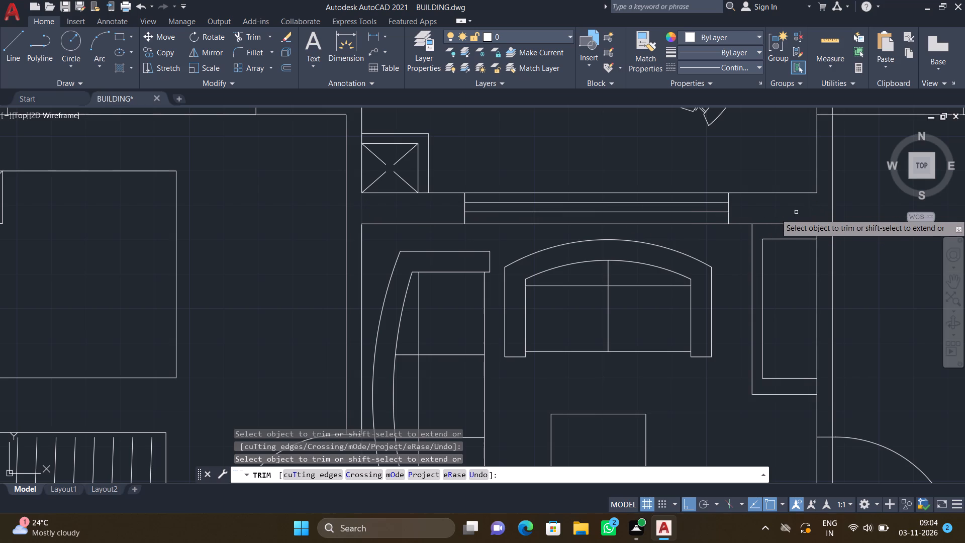
Trim the northeast bedroom's north wall lines across its west wall, and that west wall's east face between them.
scroll(731, 233, "down", 2)
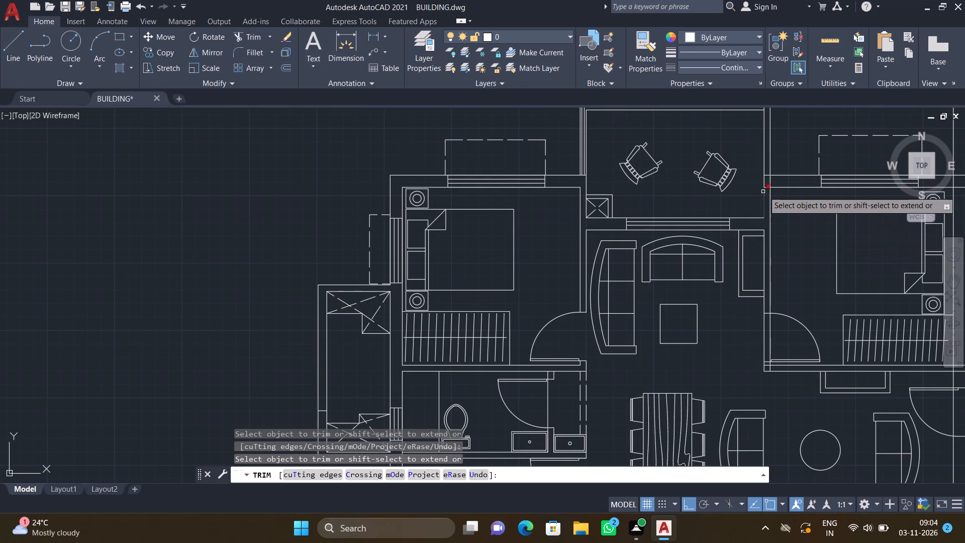
scroll(767, 181, "up", 5)
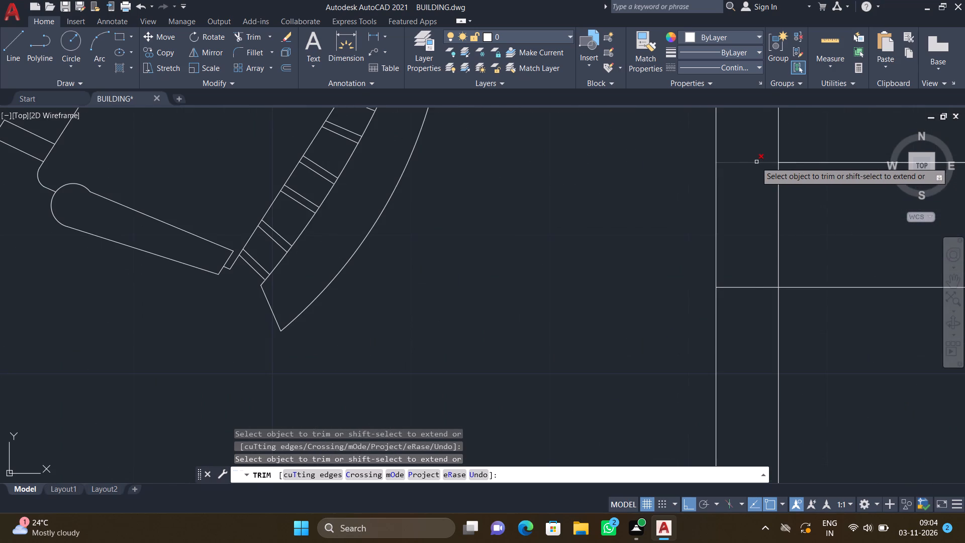
left_click(756, 162)
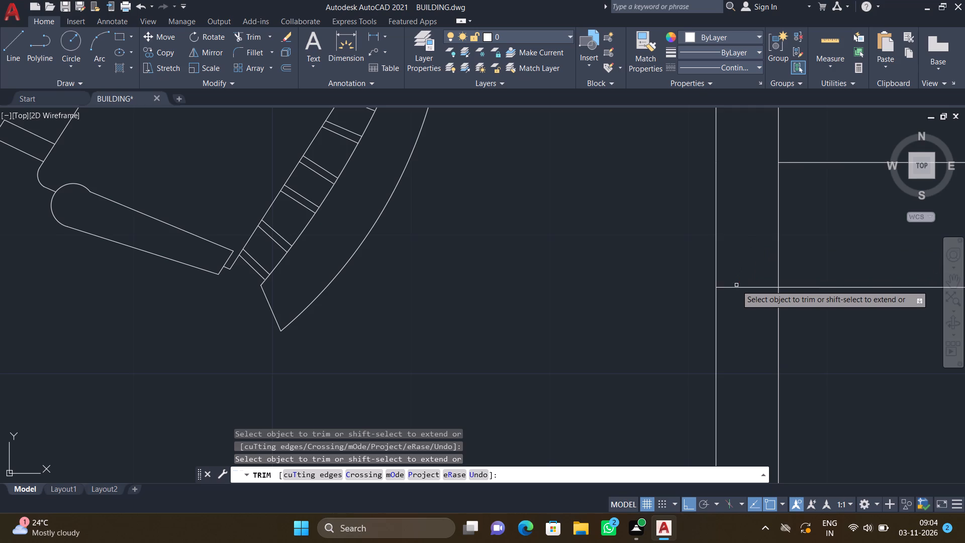
left_click(738, 287)
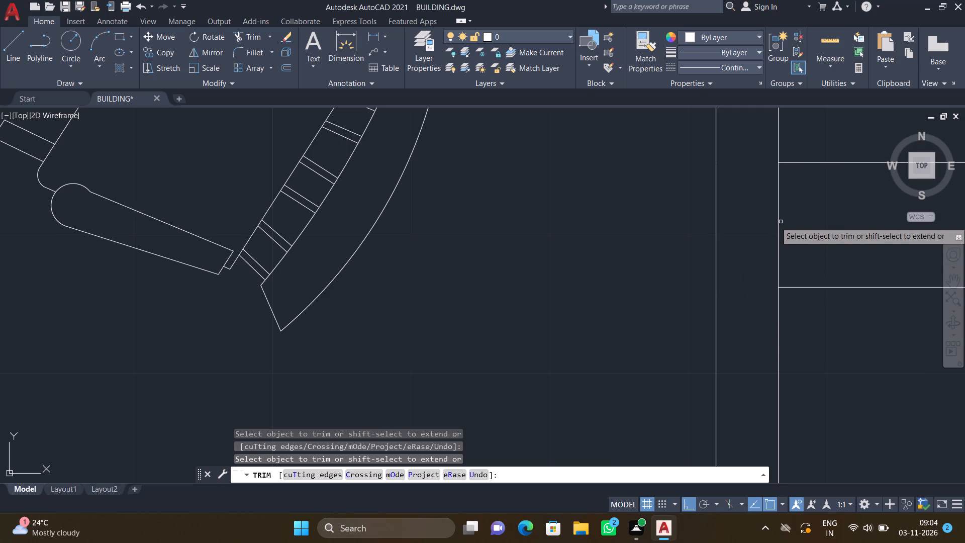
left_click(780, 220)
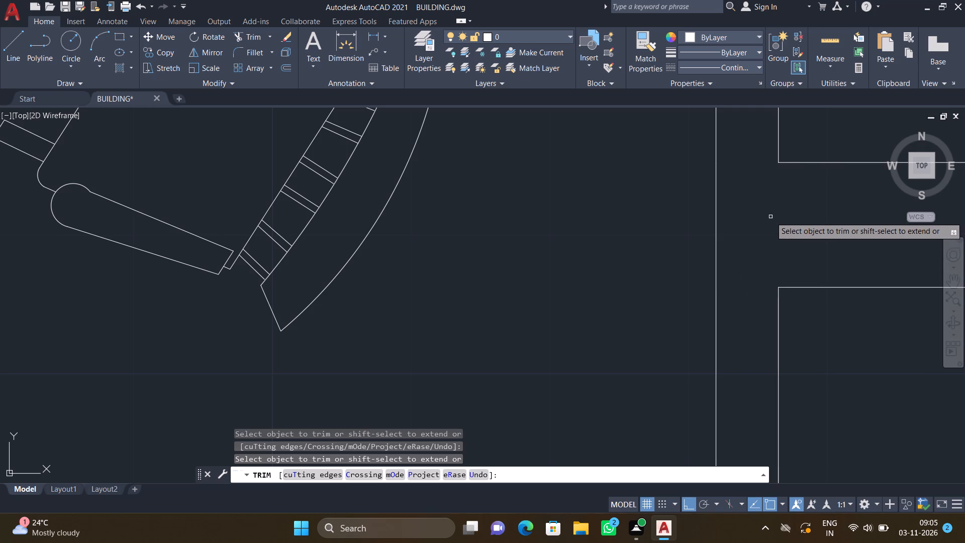
Trim the northeast bedroom's east wall inner face within the north wall, and both north wall lines across the east wall.
scroll(757, 226, "down", 5)
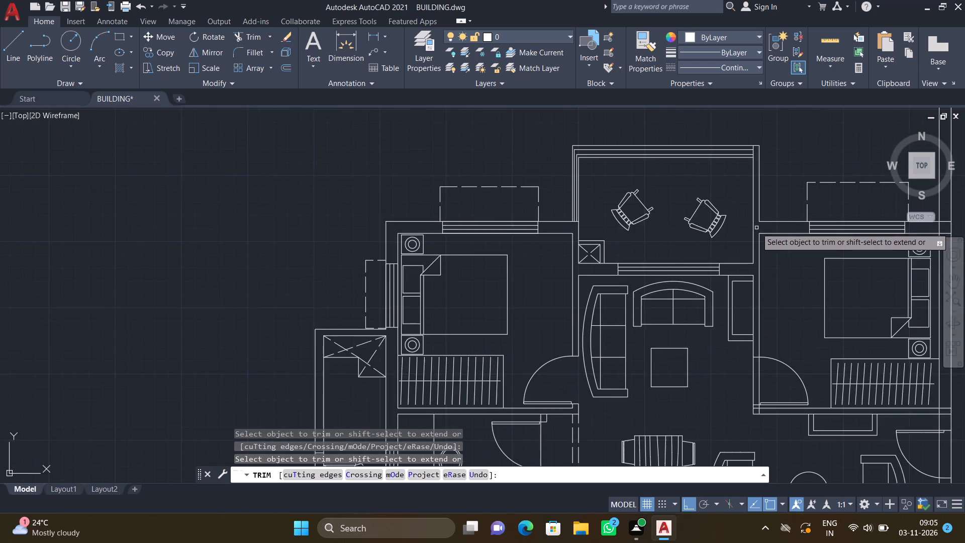
scroll(759, 235, "down", 2)
scroll(861, 238, "up", 3)
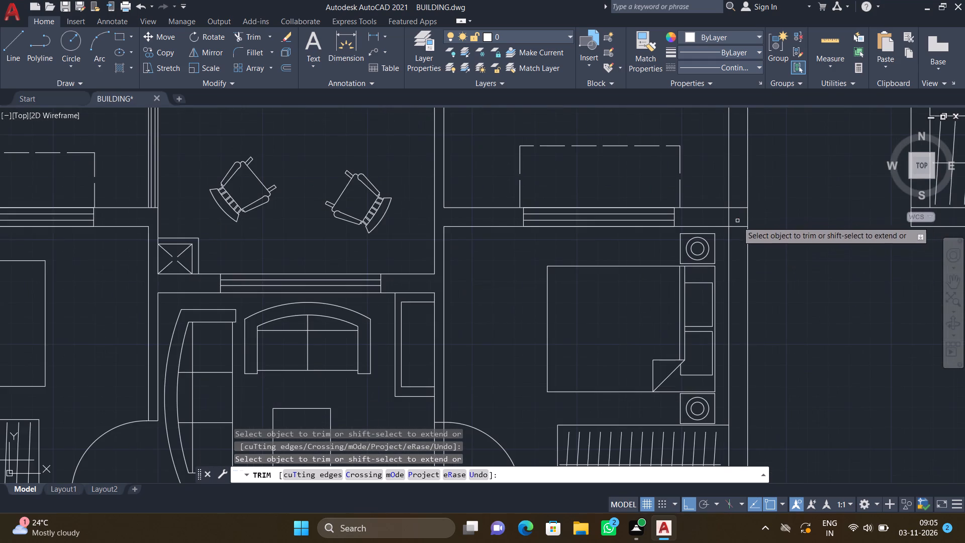
scroll(731, 224, "up", 2)
left_click(719, 200)
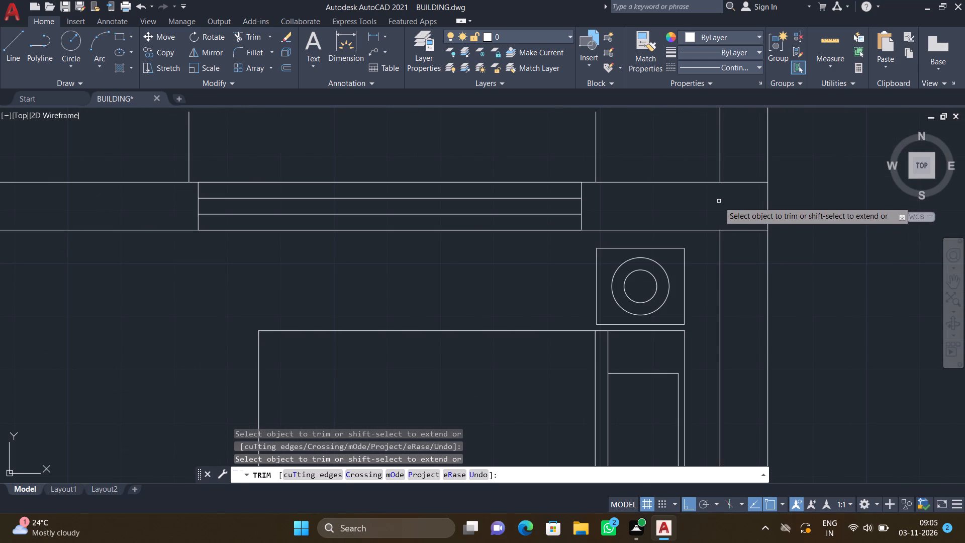
scroll(717, 206, "down", 2)
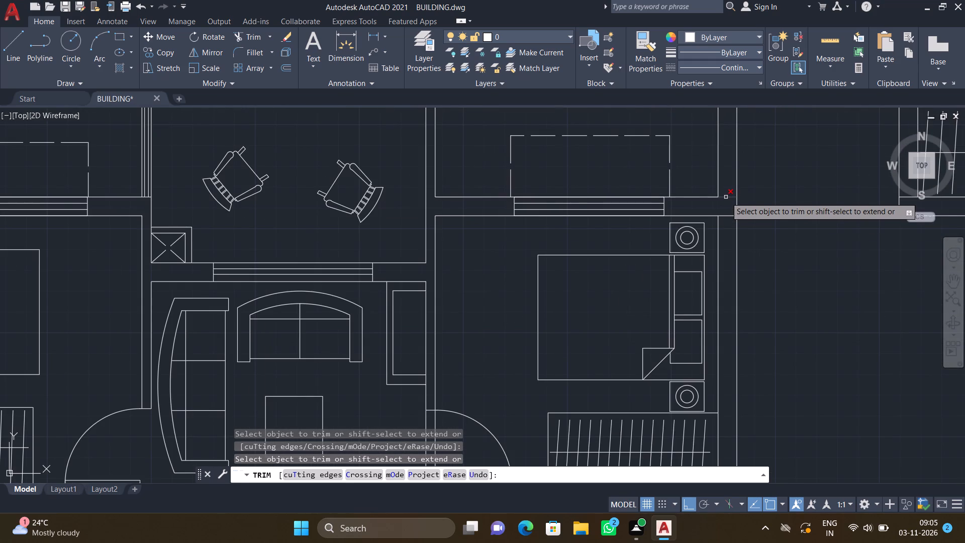
scroll(726, 197, "down", 2)
scroll(726, 198, "up", 3)
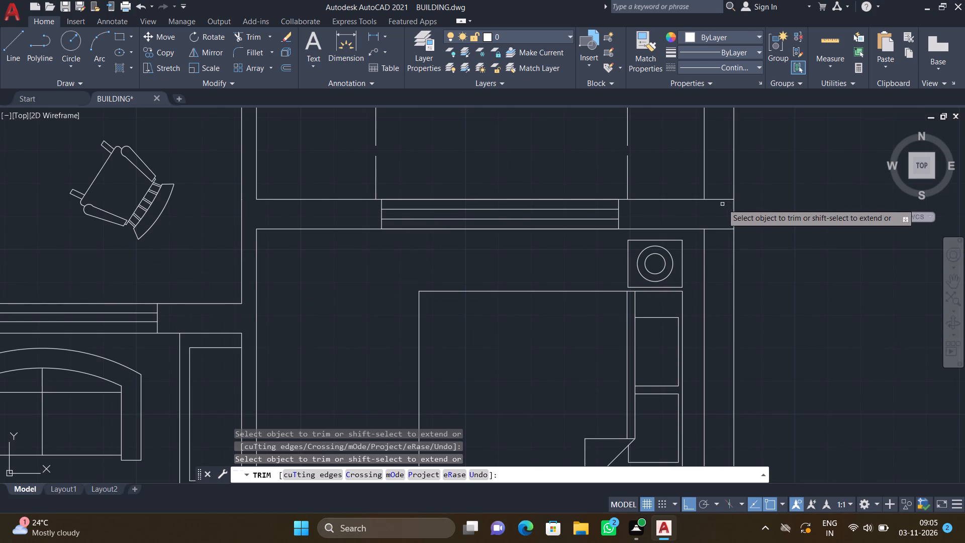
left_click(720, 199)
scroll(718, 255, "down", 3)
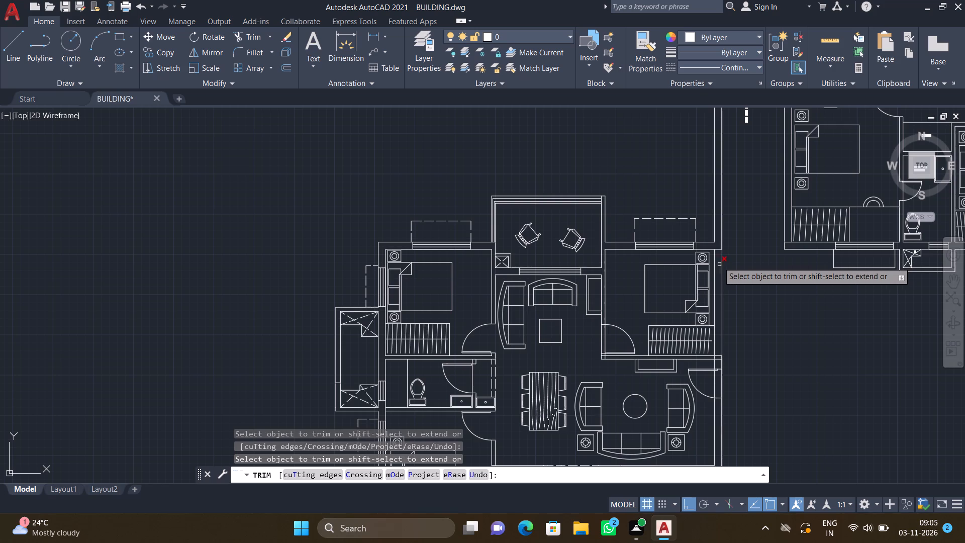
scroll(717, 253, "up", 2)
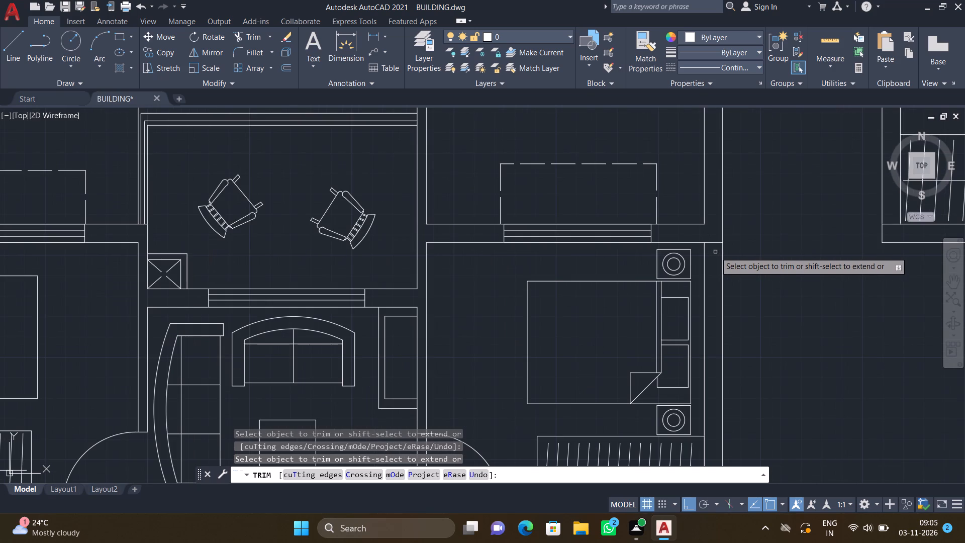
scroll(713, 249, "up", 2)
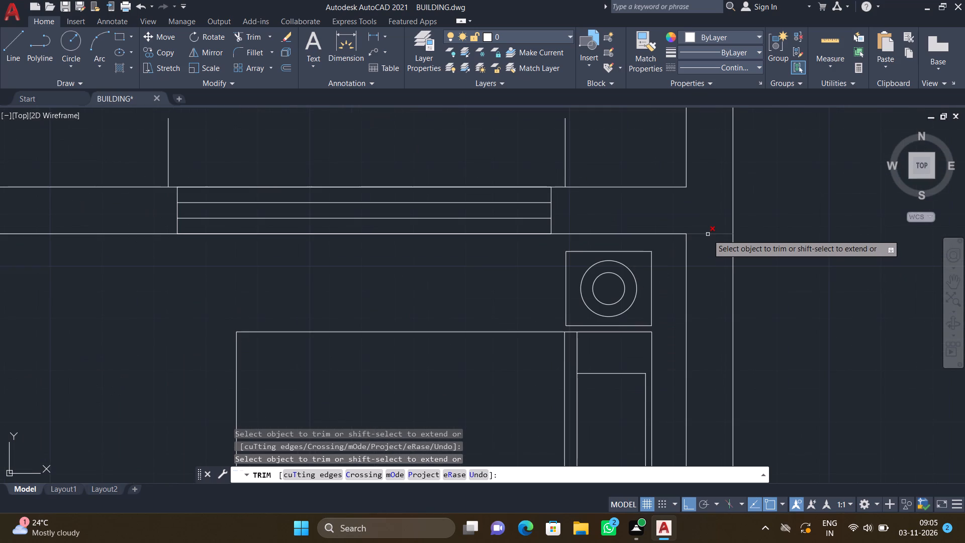
left_click(708, 234)
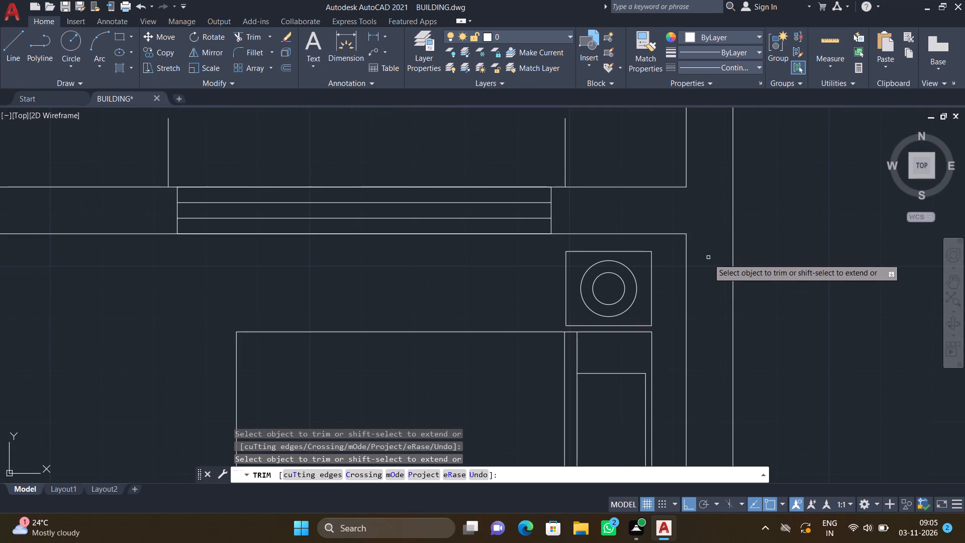
Trim the northeast bedroom's south wall lines across the east wall, and the east wall's inner face between them.
scroll(707, 264, "down", 5)
scroll(707, 346, "up", 3)
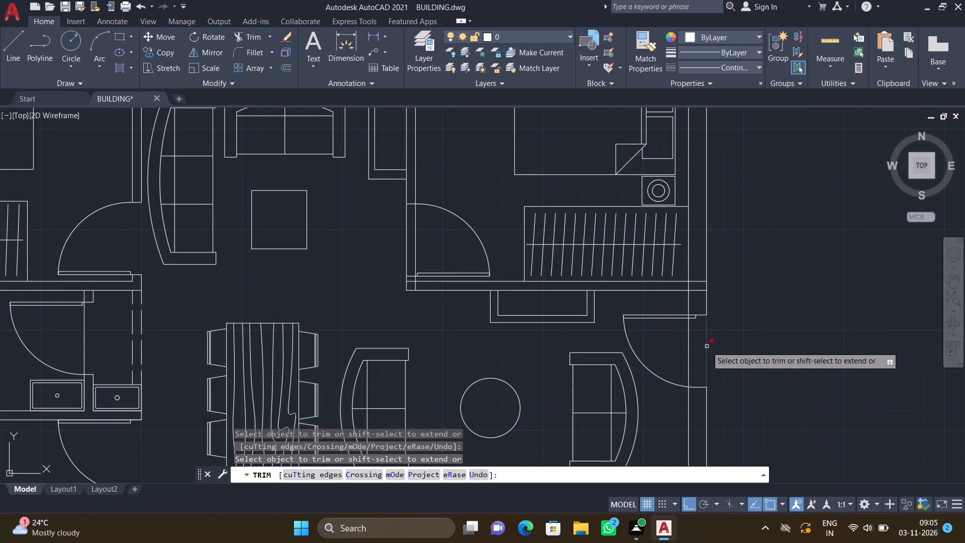
scroll(698, 287, "up", 3)
left_click_drag(674, 247, 678, 262)
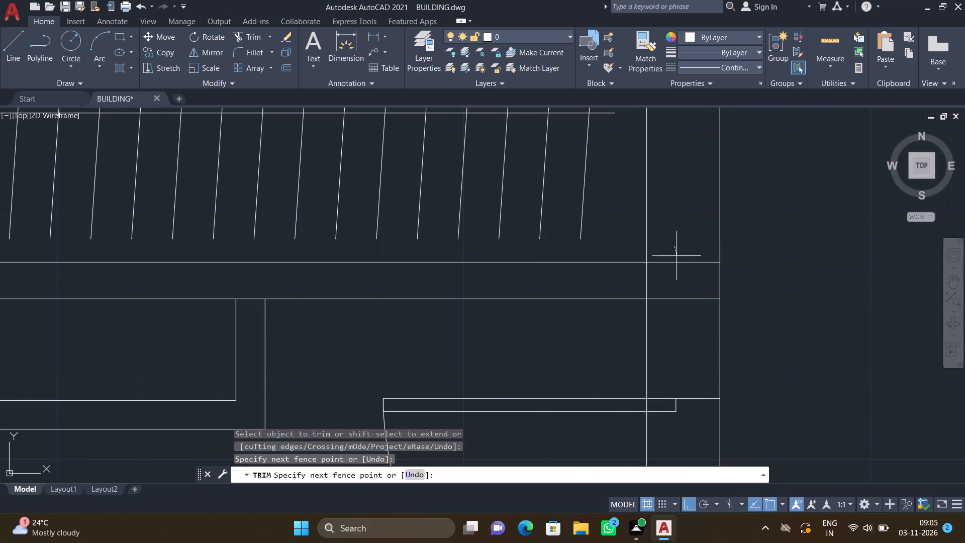
left_click_drag(678, 262, 681, 317)
left_click(645, 275)
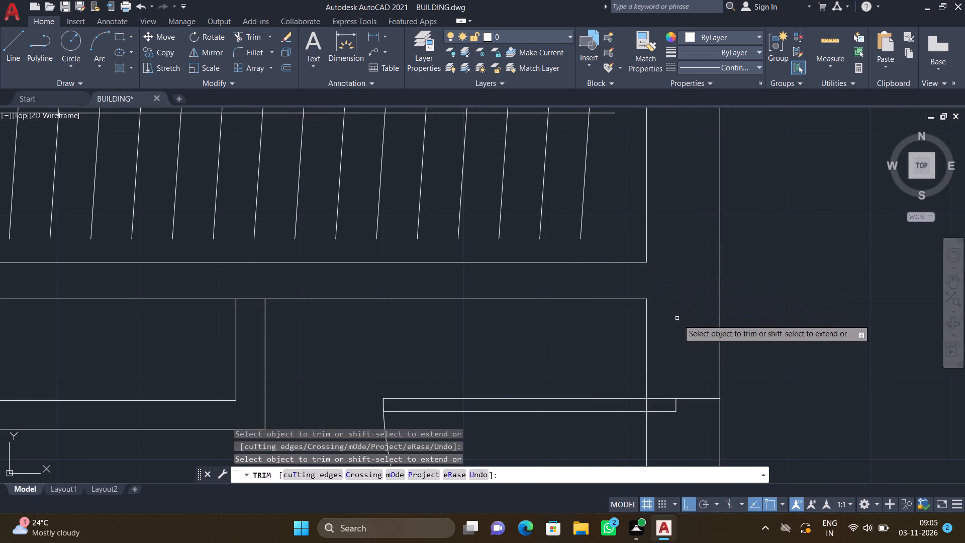
Trim the overlapping wall lines at the northeast bedroom's southwest corner and the west wall lines across its door opening.
scroll(682, 326, "down", 3)
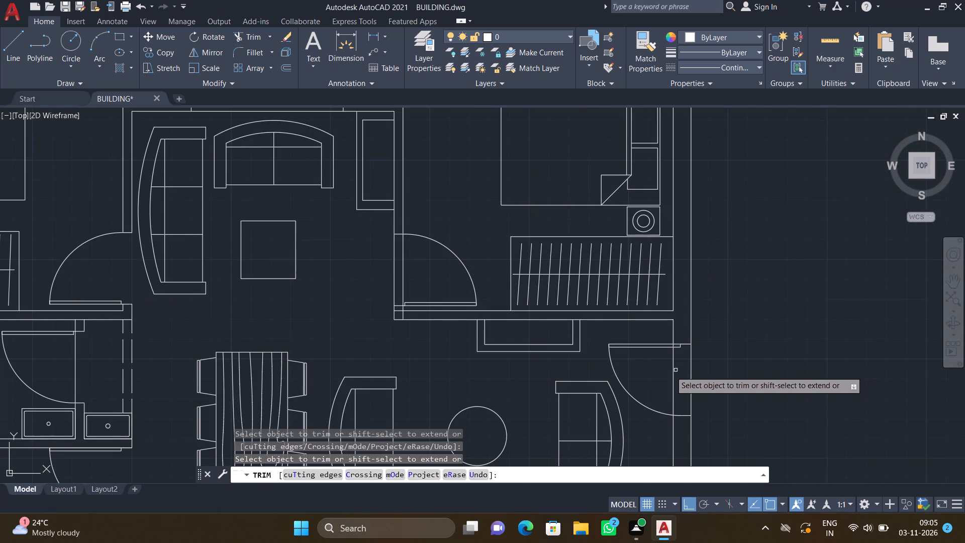
scroll(592, 383, "down", 1)
scroll(471, 346, "up", 2)
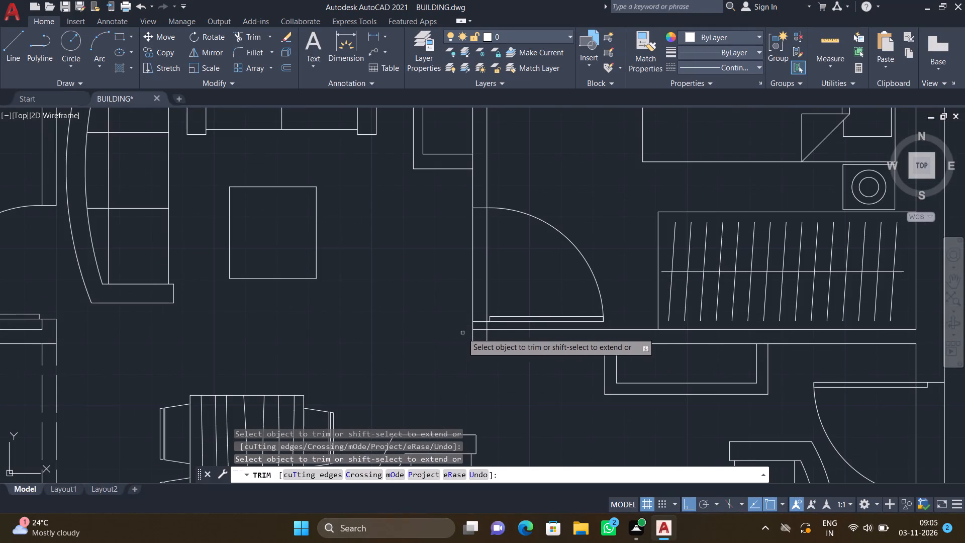
scroll(487, 333, "up", 3)
left_click(461, 319)
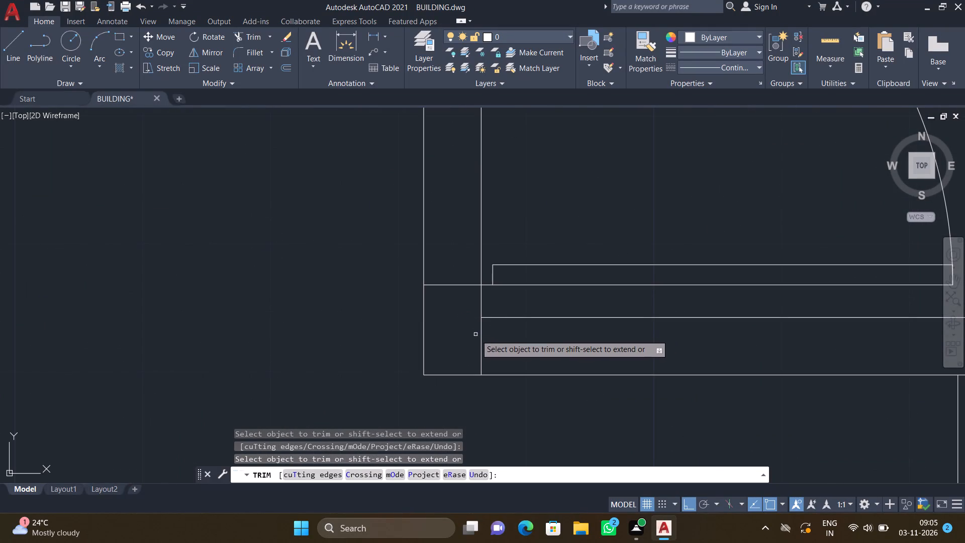
left_click(480, 339)
scroll(464, 303, "down", 4)
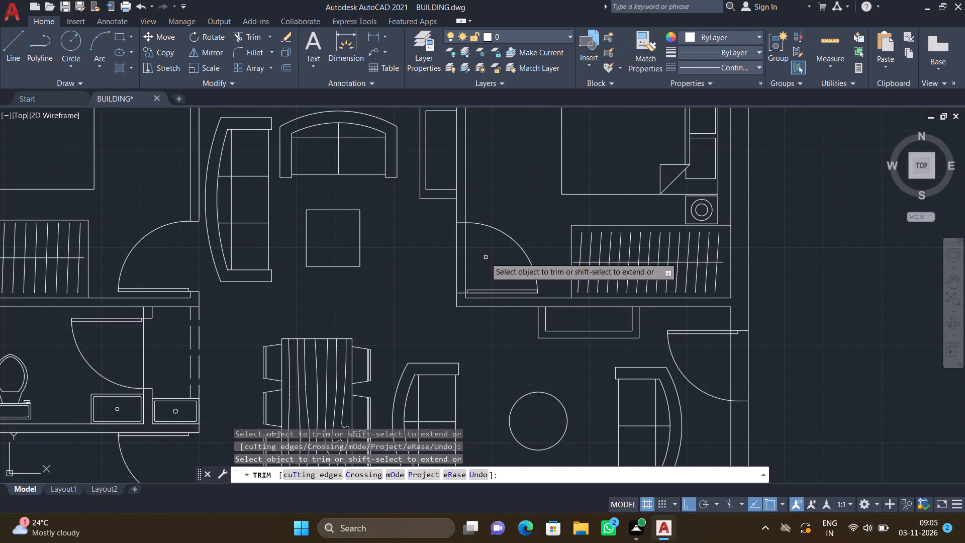
left_click_drag(482, 256, 440, 254)
Examine the second flat's rooms and wall junctions for overlapping lines left to trim, and end the Trim command.
scroll(452, 266, "down", 1)
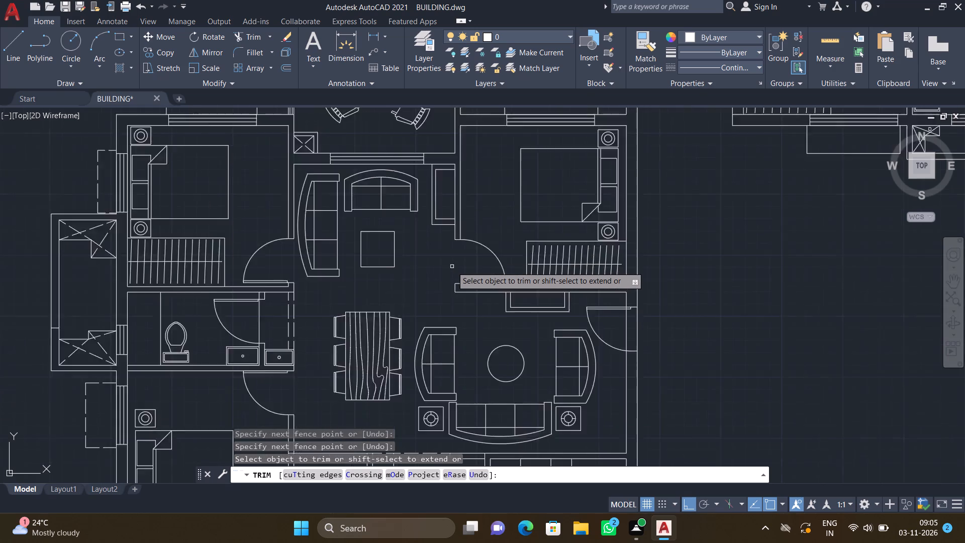
scroll(452, 266, "down", 2)
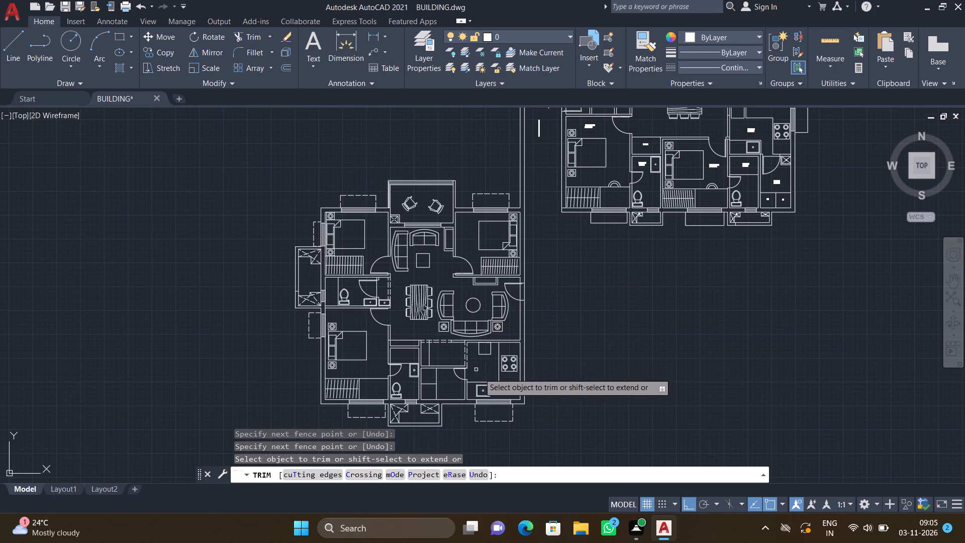
scroll(477, 384, "up", 2)
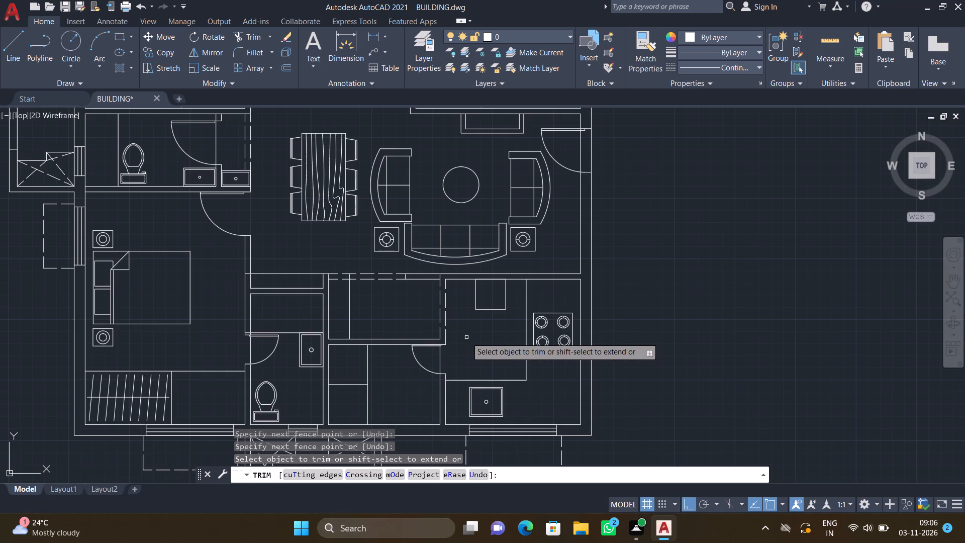
scroll(458, 350, "down", 1)
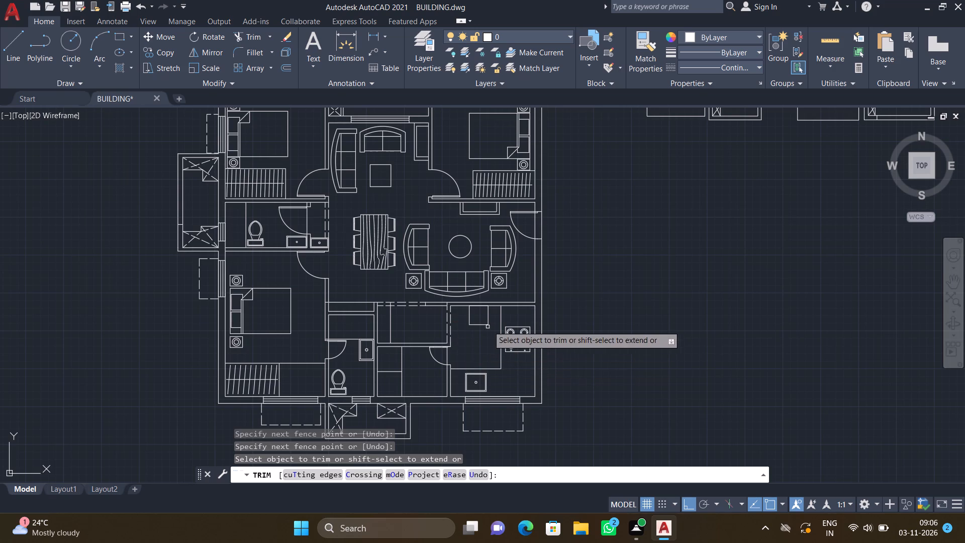
scroll(521, 241, "down", 2)
scroll(523, 182, "up", 2)
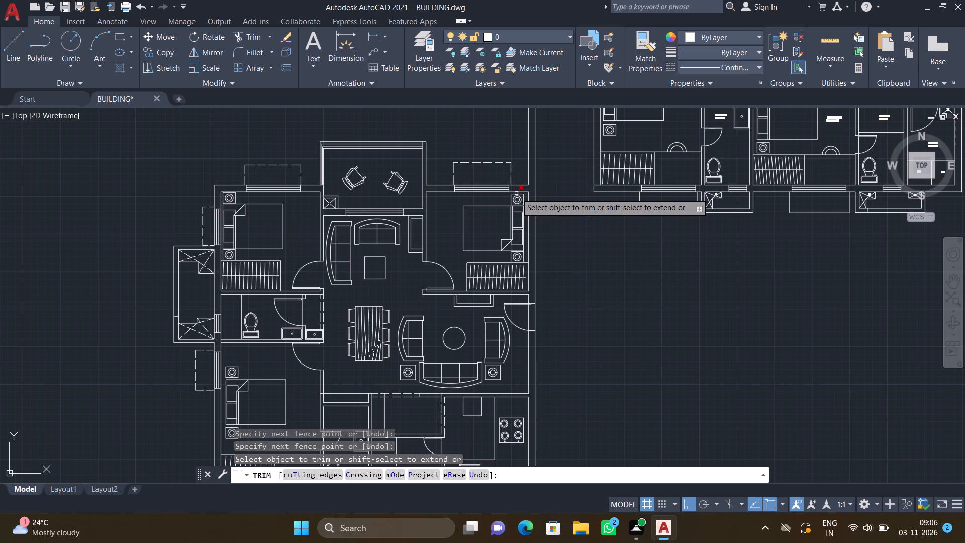
scroll(491, 367, "down", 1)
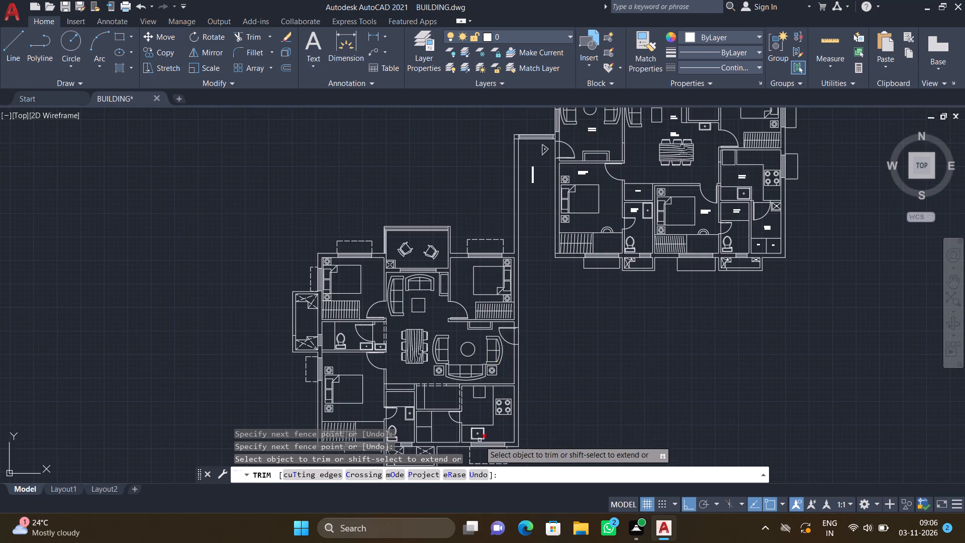
scroll(479, 437, "up", 1)
scroll(483, 442, "down", 2)
scroll(481, 466, "up", 4)
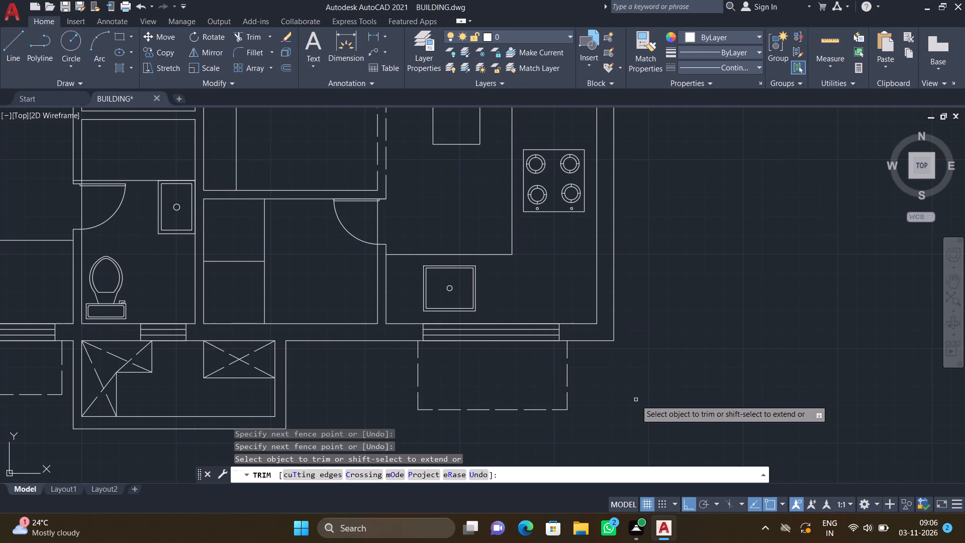
scroll(628, 398, "down", 3)
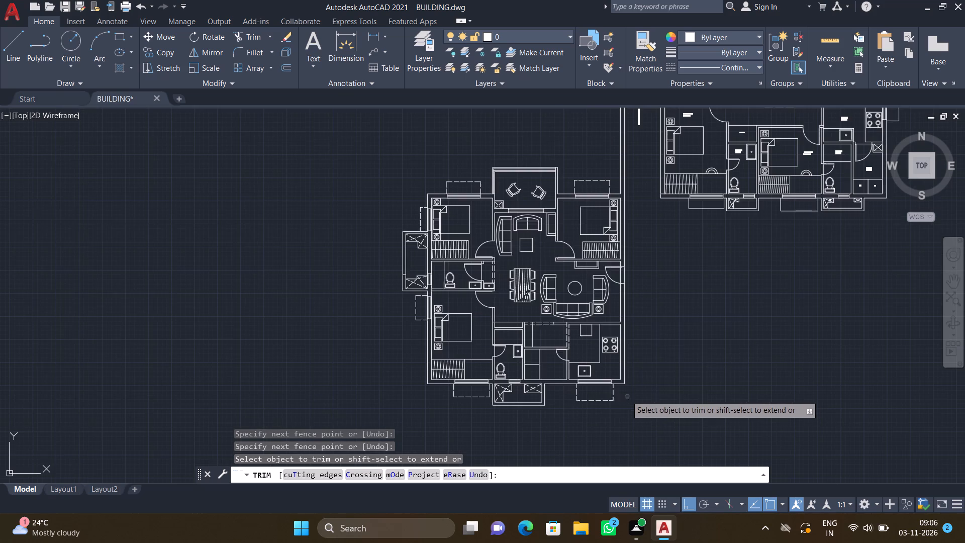
scroll(488, 355, "up", 2)
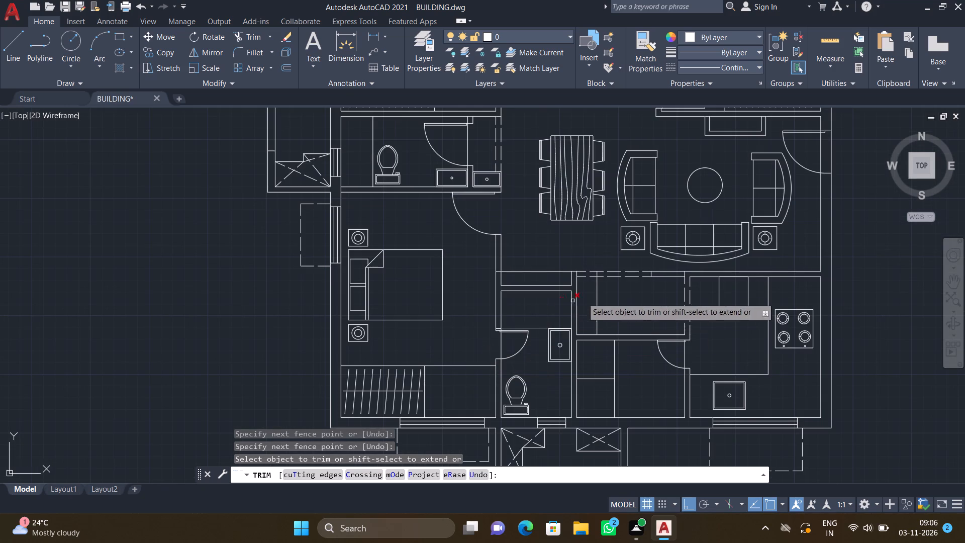
scroll(671, 286, "down", 1)
scroll(793, 214, "down", 1)
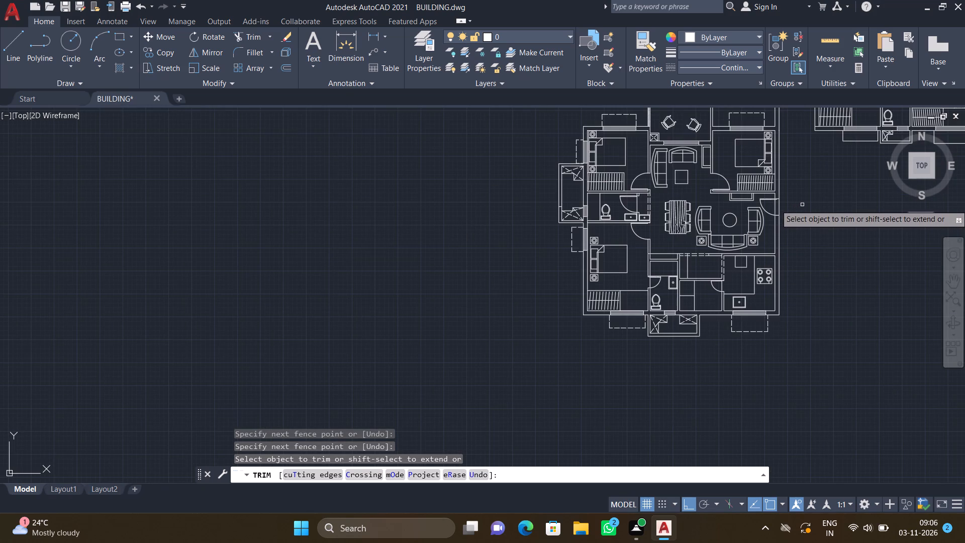
scroll(809, 196, "down", 2)
key("Return")
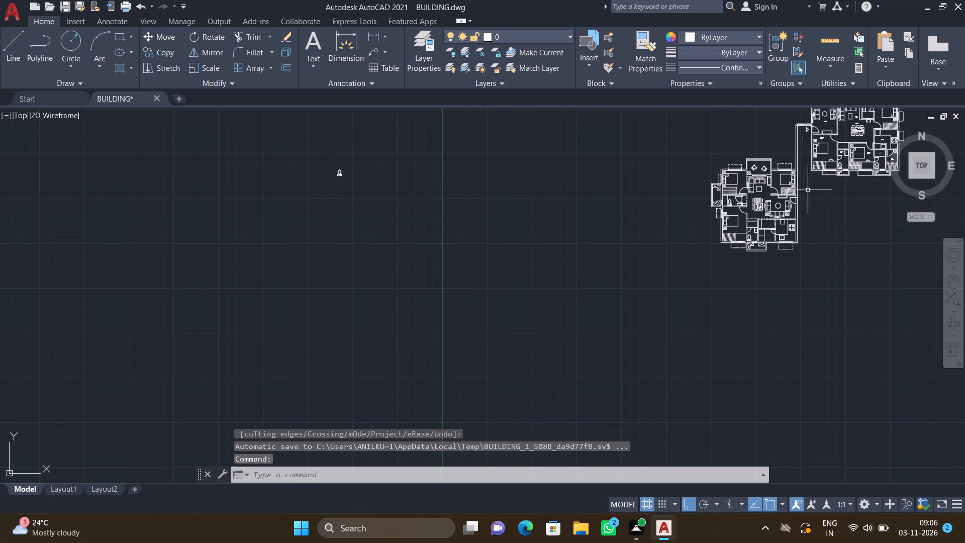
Place a multiline text box in the northwest bedroom, between the bed and the living room wall.
scroll(795, 186, "up", 3)
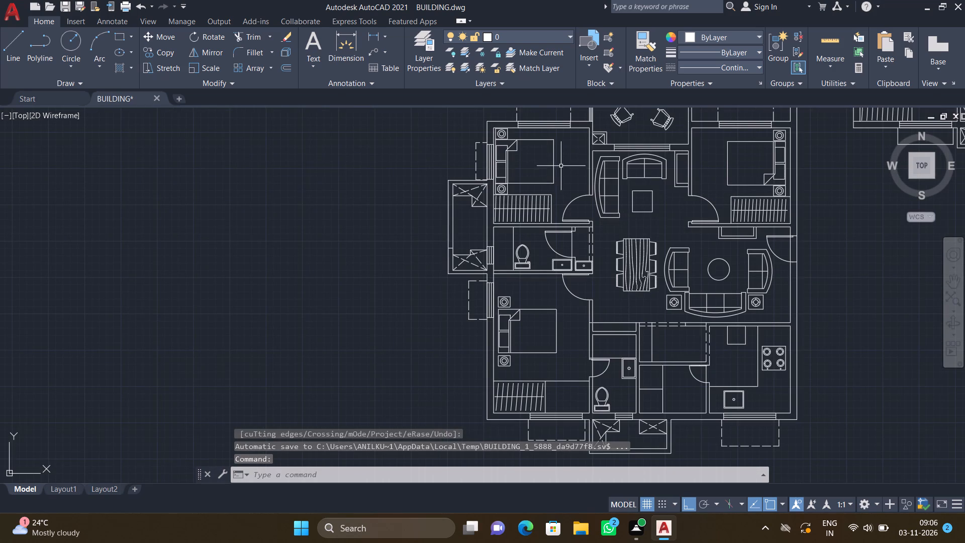
scroll(561, 165, "up", 2)
type("mt")
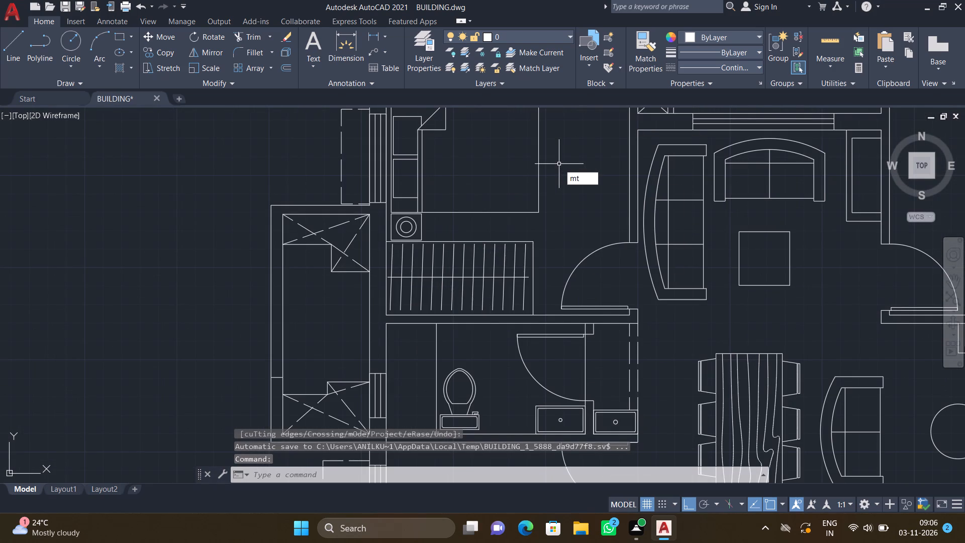
key("Return")
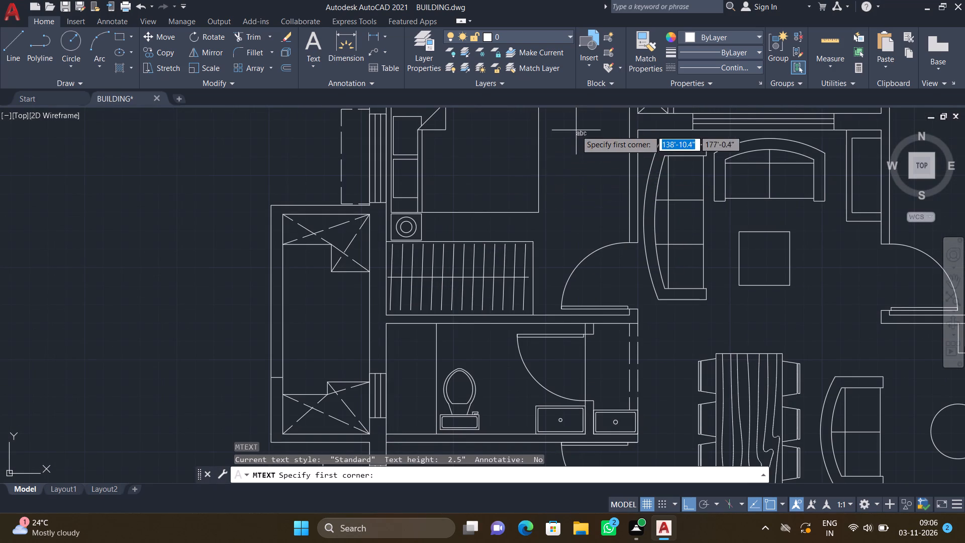
scroll(576, 131, "down", 2)
scroll(569, 131, "up", 4)
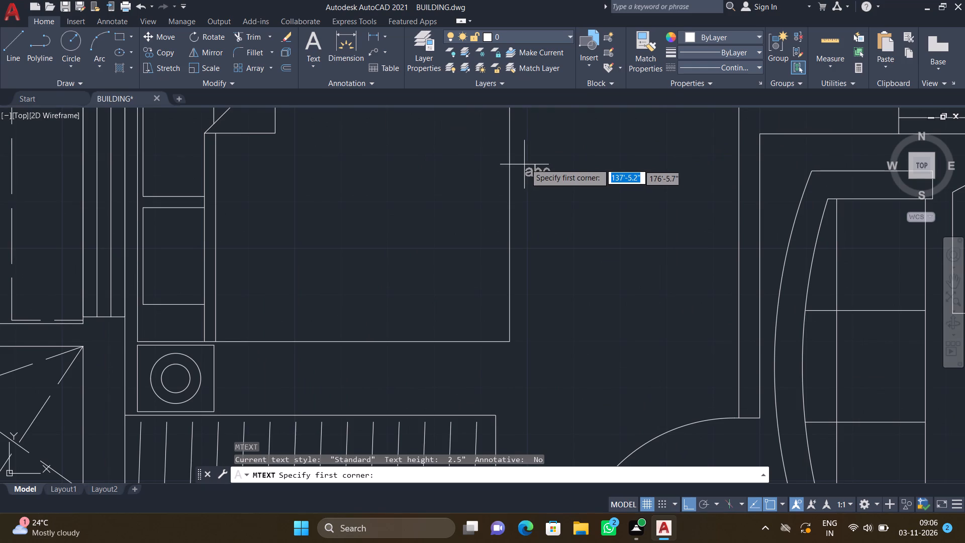
left_click_drag(527, 162, 537, 172)
left_click(715, 244)
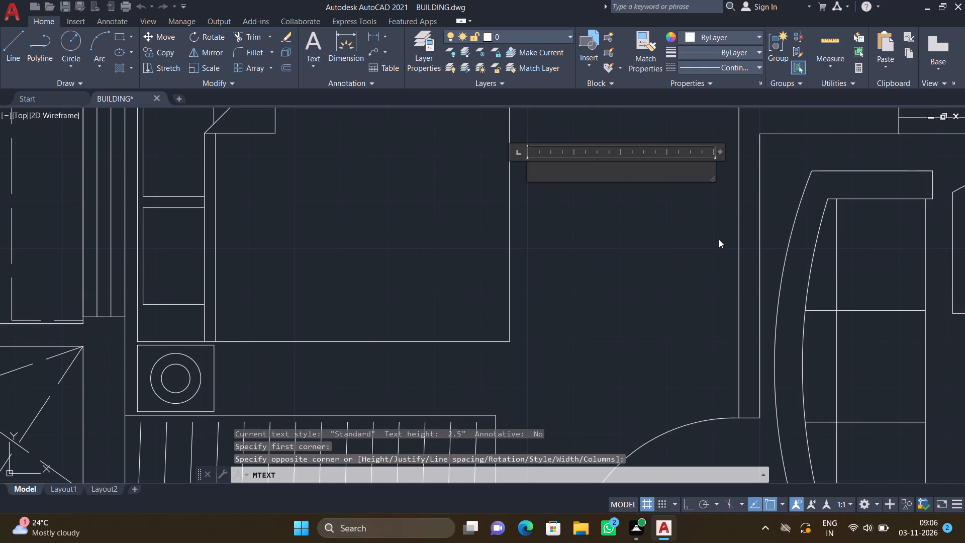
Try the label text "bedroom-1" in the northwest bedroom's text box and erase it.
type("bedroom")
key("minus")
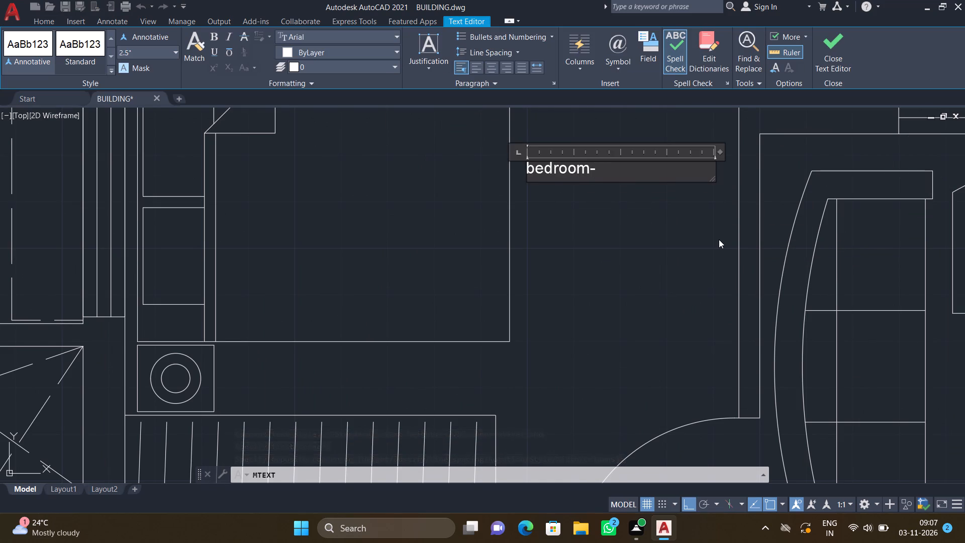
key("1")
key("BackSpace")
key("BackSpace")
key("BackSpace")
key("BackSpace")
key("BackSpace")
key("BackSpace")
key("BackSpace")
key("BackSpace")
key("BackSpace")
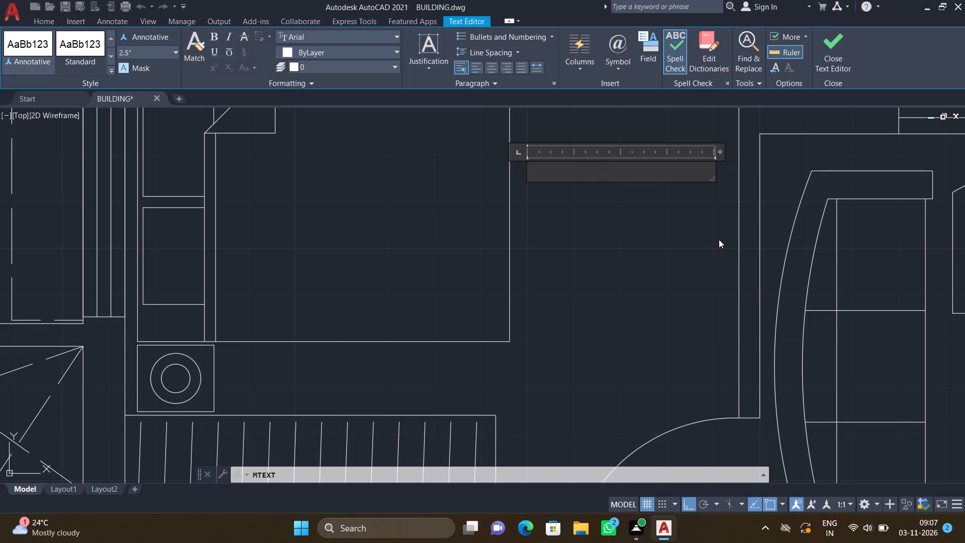
Enter "BEDROOM-1" with "11'0"*11'0"" on the second line as the northwest bedroom's label and save the text.
type("BEDROOM")
type("-1")
key("Return")
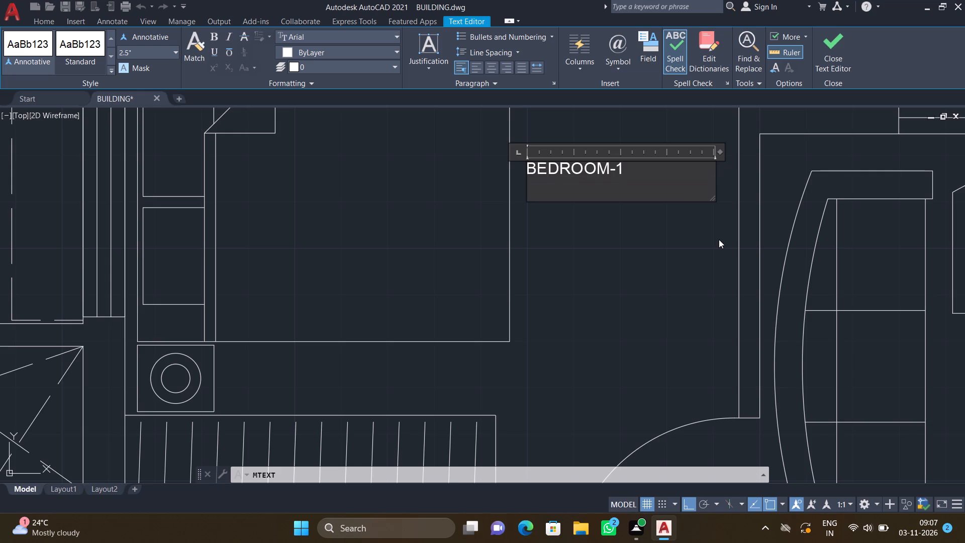
type("11'")
type("0\"*")
type("11'")
type("0\"")
key("Return")
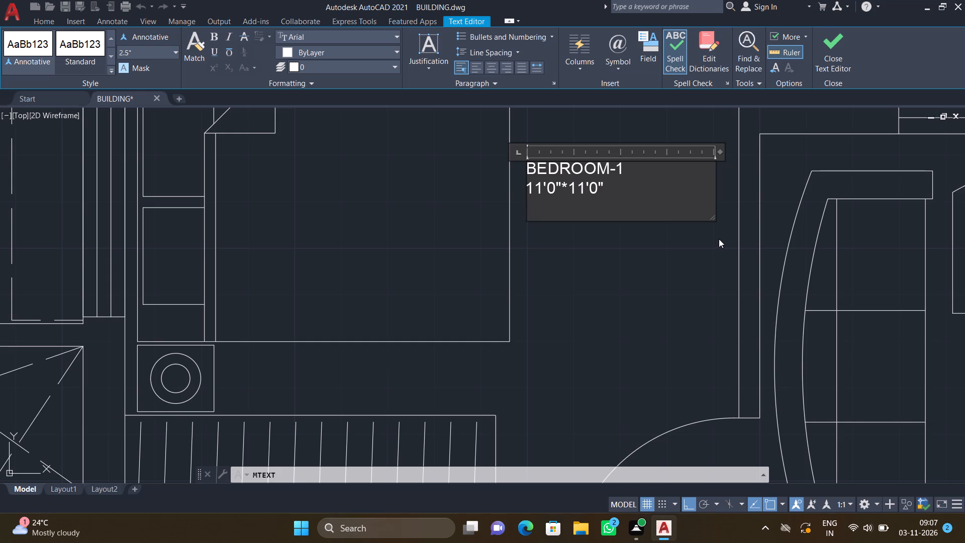
key("Escape")
left_click(510, 262)
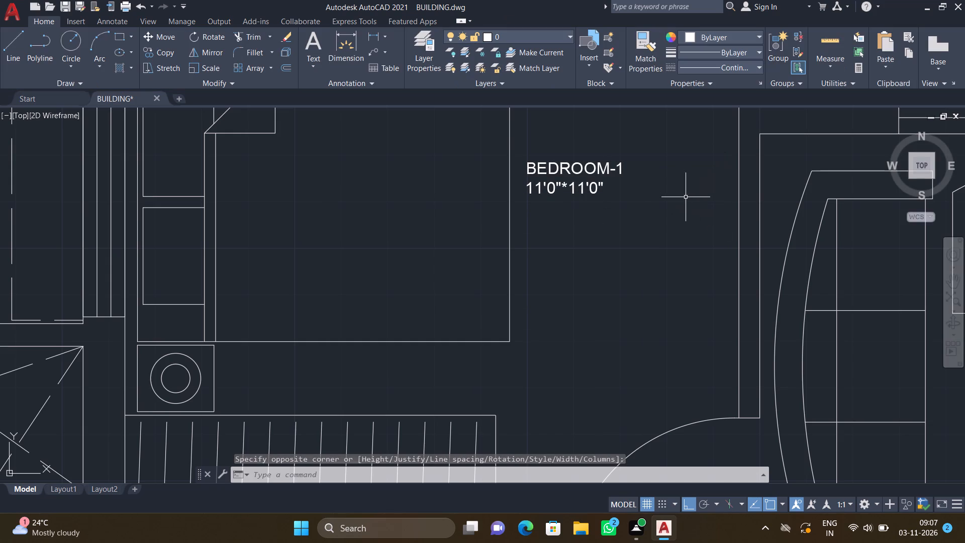
Add the multiline text label "6'8" WIDE BALCONY" in the balcony, north of the two chairs, and save it.
scroll(678, 200, "down", 2)
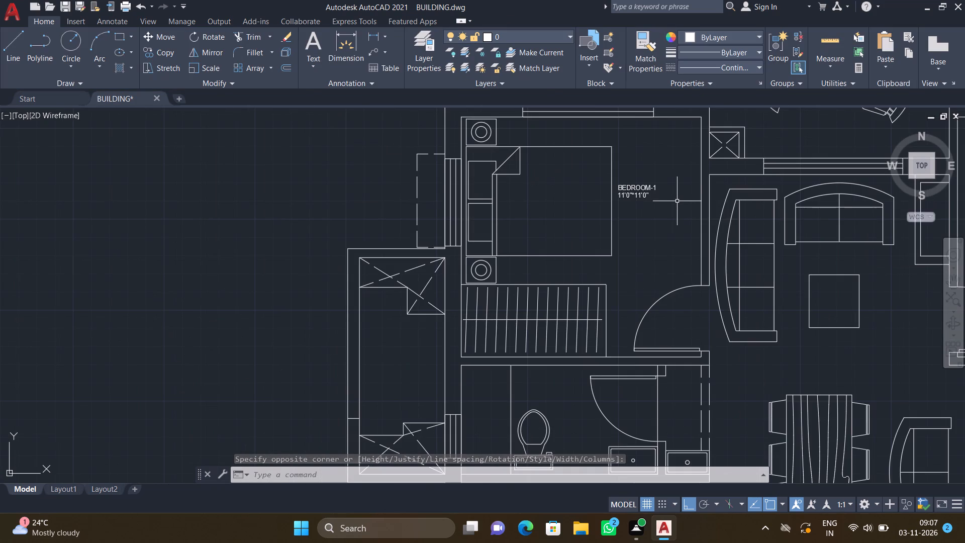
scroll(678, 198, "down", 2)
scroll(716, 150, "down", 1)
scroll(740, 133, "up", 3)
type("MT")
key("Return")
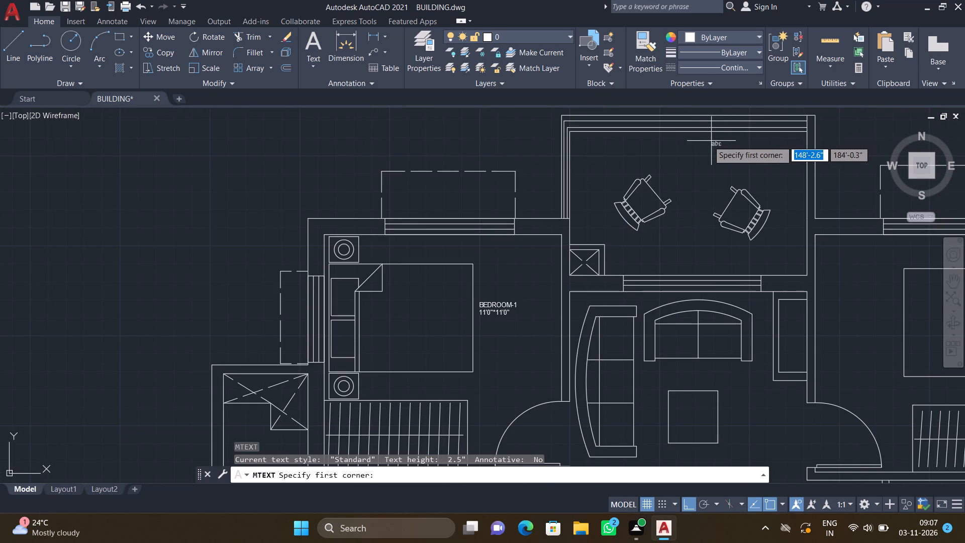
scroll(640, 152, "up", 1)
left_click(607, 141)
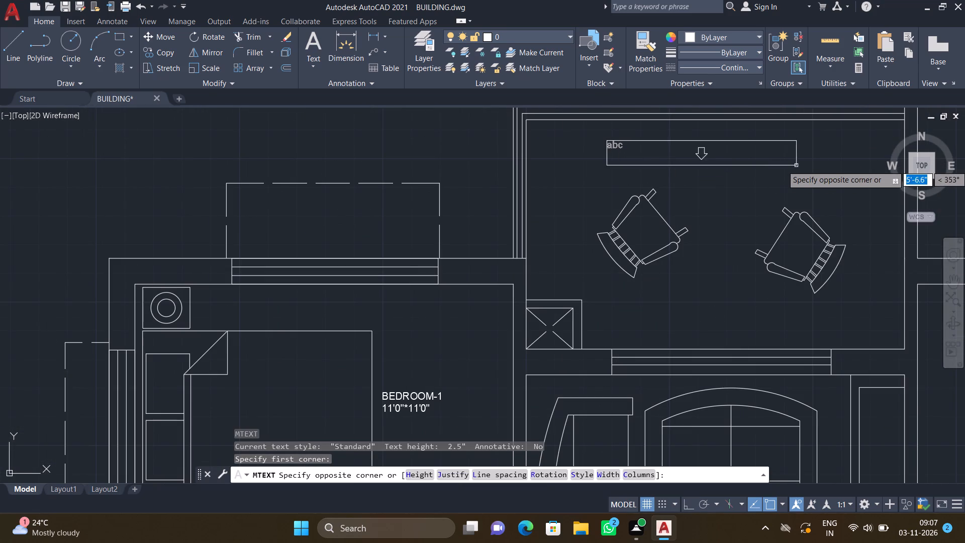
left_click(836, 171)
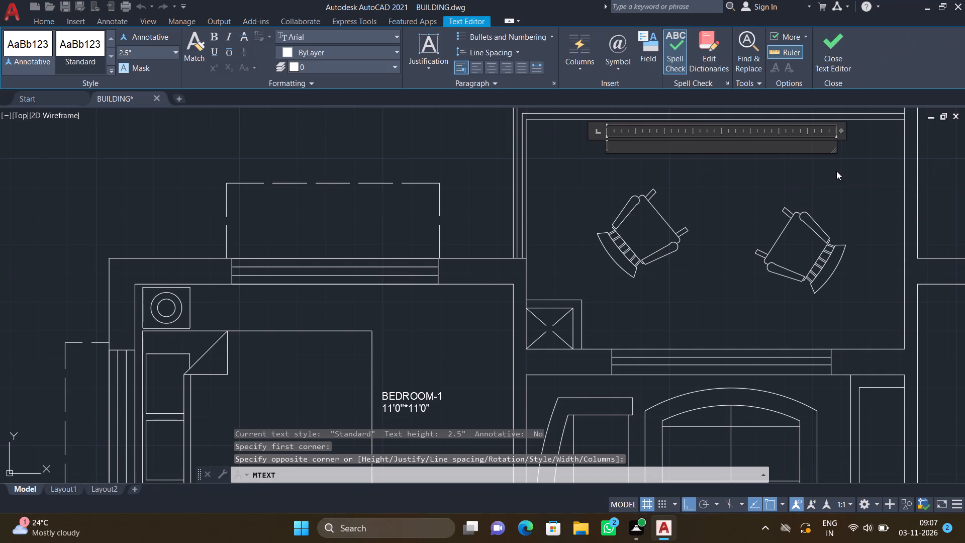
type("6'")
type("8\"")
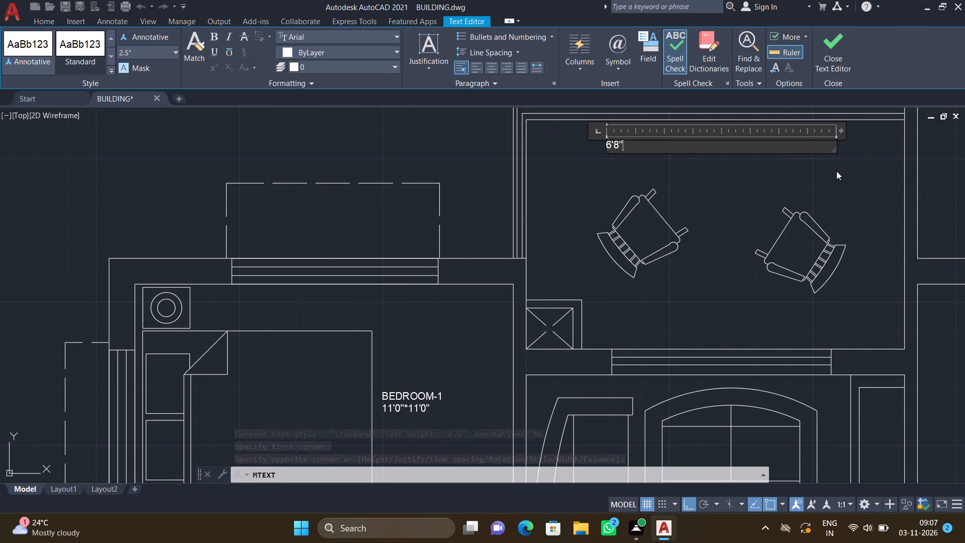
key("space")
type("WIDE")
key("space")
type("BALCONY")
key("Return")
key("Escape")
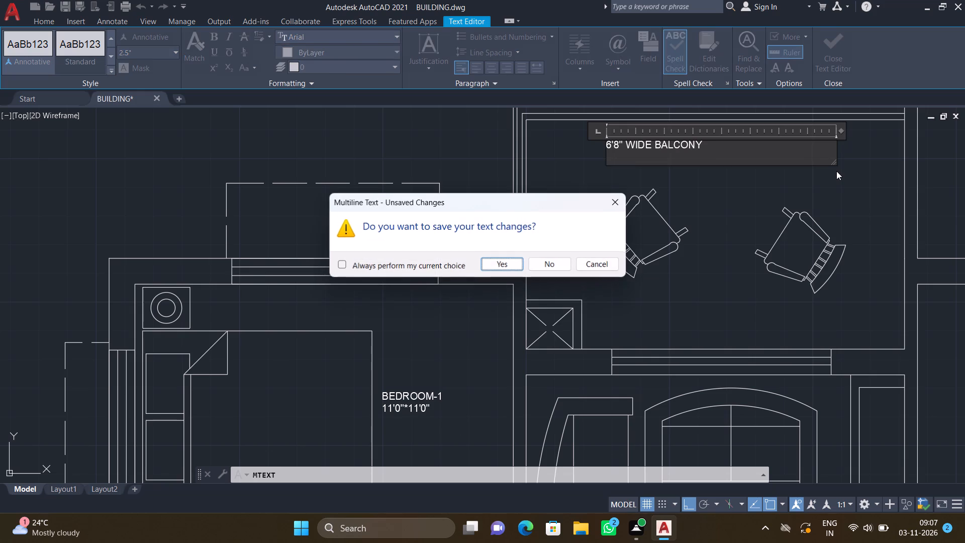
left_click(495, 265)
Move the balcony label about 2'-4" east and slightly south, with Ortho off, towards the gap between the chairs.
key("m")
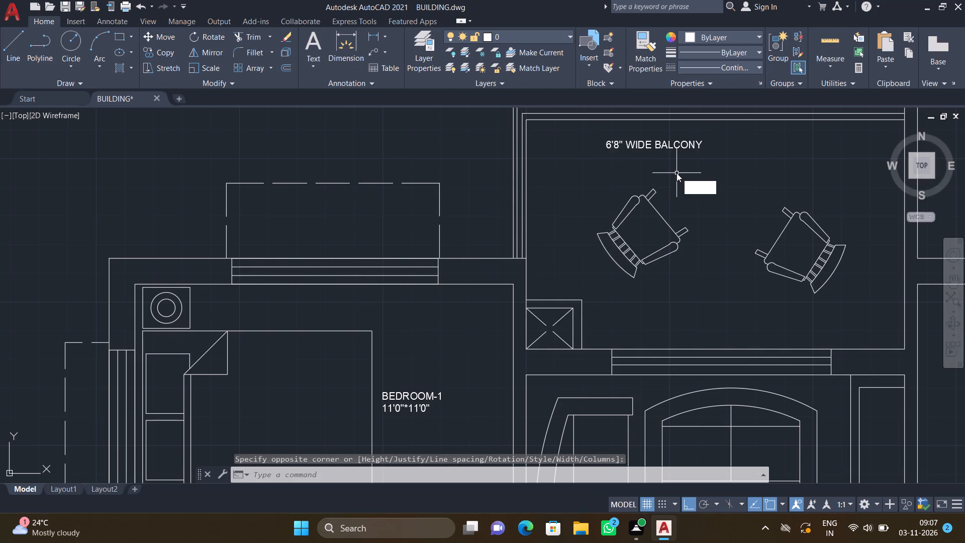
key("Return")
left_click(692, 147)
key("Return")
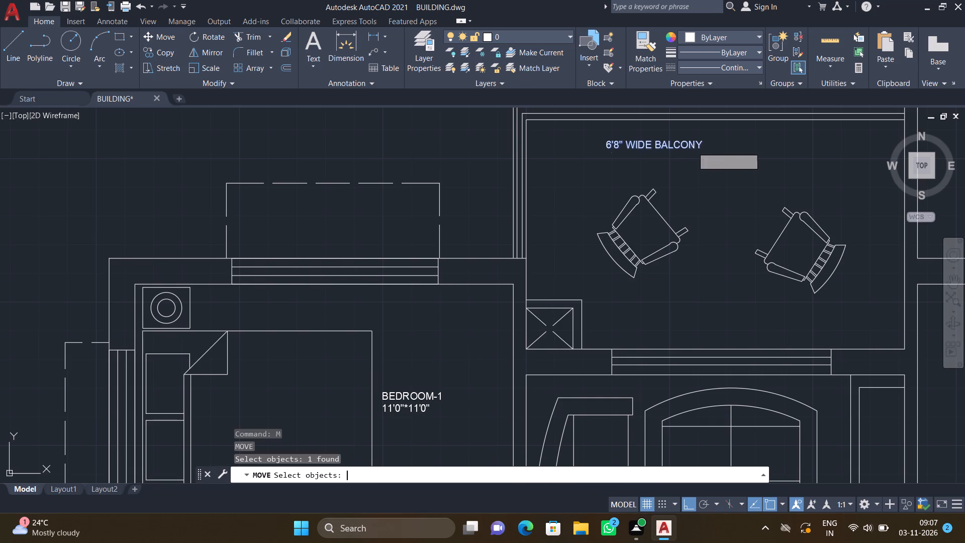
left_click(609, 148)
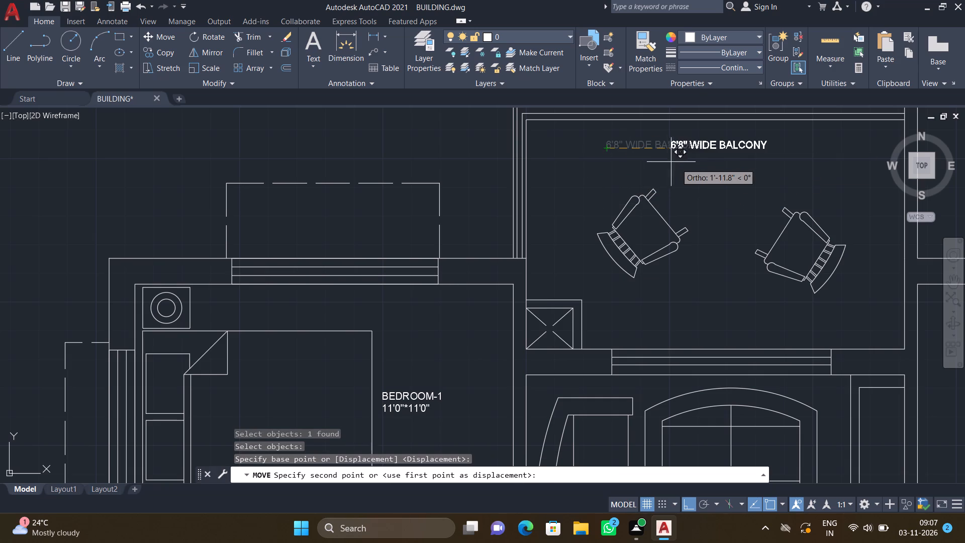
key("F8")
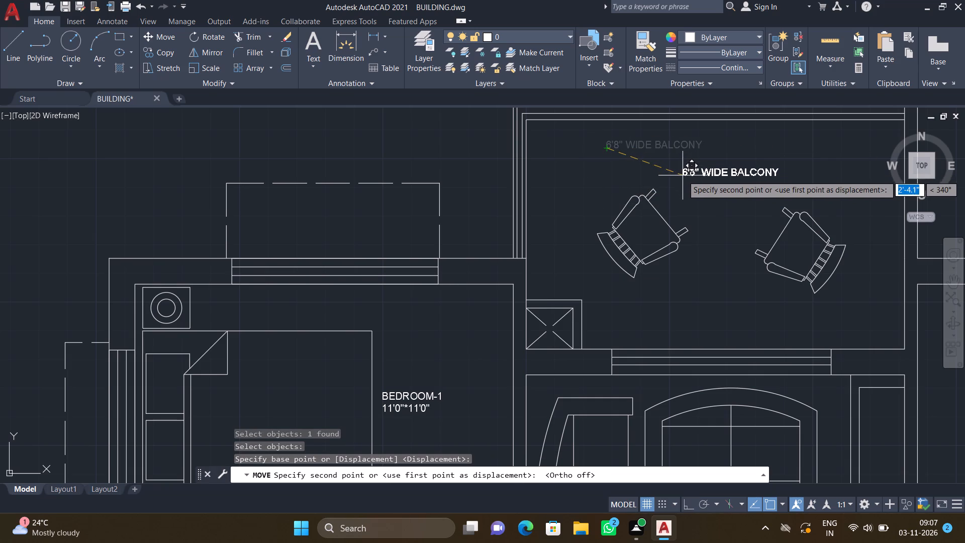
left_click(683, 175)
Label the northeast bedroom with multiline text "BEDROOM-2" over "11'4"*11'0"", between its west wall and the bed, and save it.
scroll(679, 180, "down", 4)
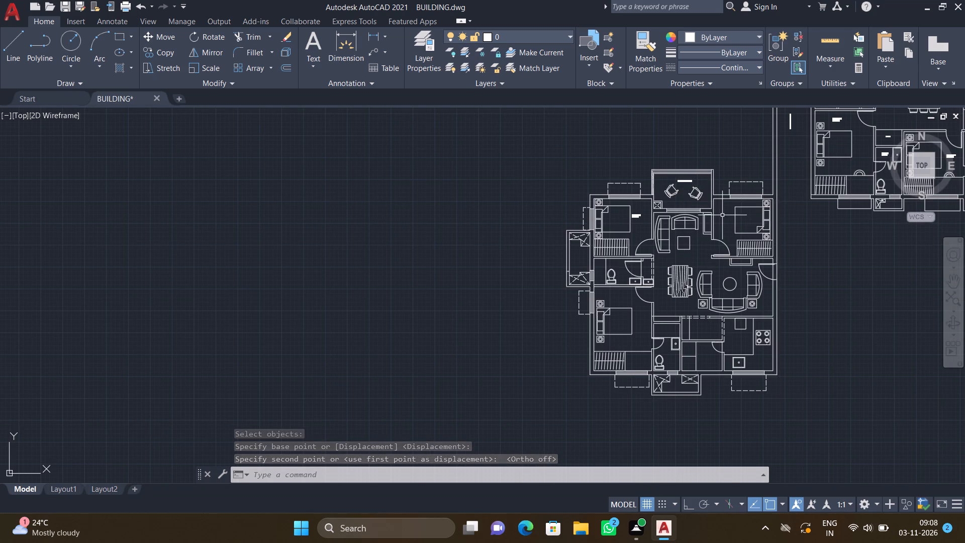
scroll(722, 215, "up", 3)
type("MT")
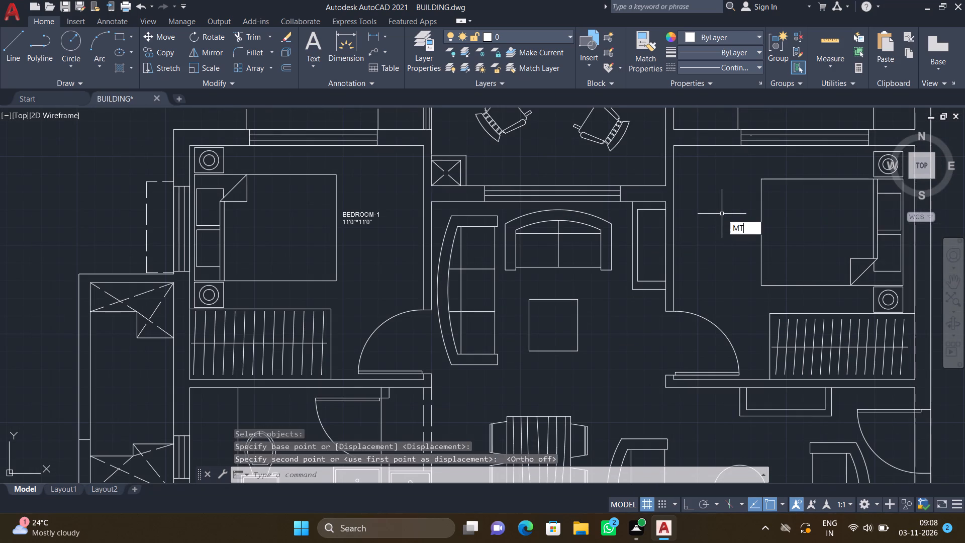
key("Return")
scroll(708, 234, "up", 2)
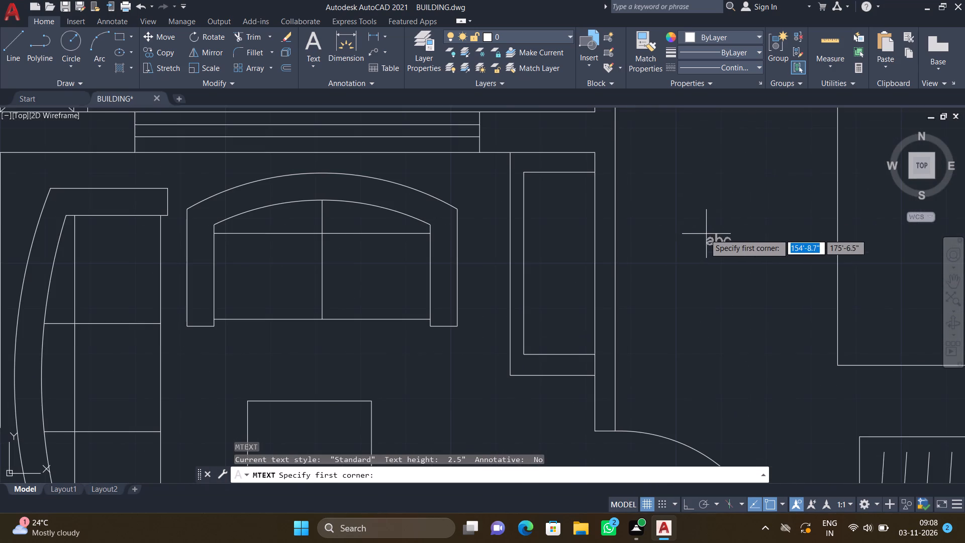
left_click_drag(632, 188, 650, 207)
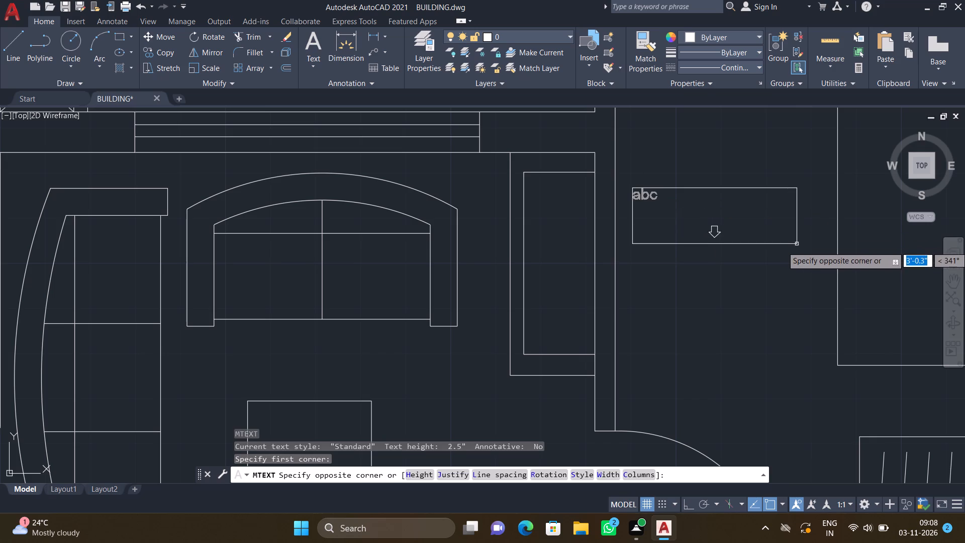
left_click(807, 251)
type("BEDROOM")
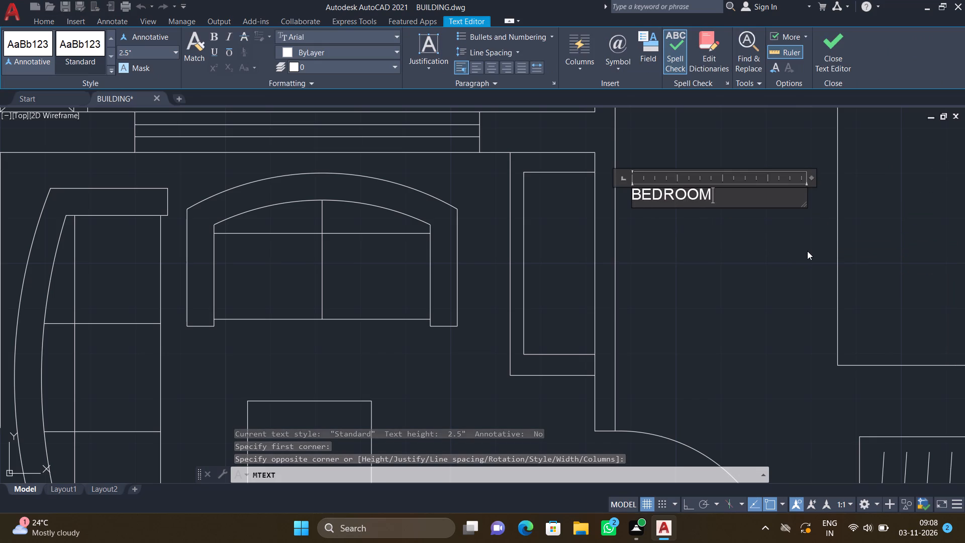
type("-2")
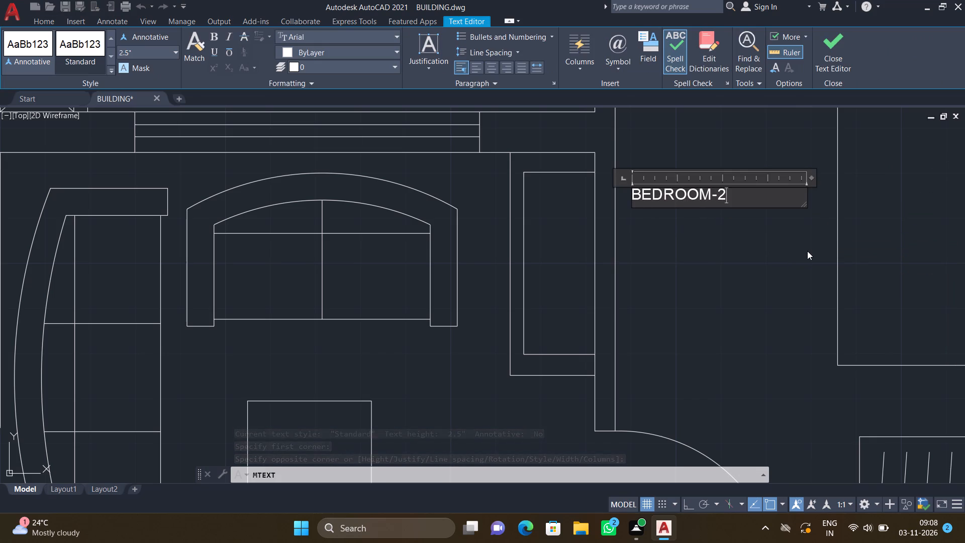
key("Return")
type("11'")
type("4\"*")
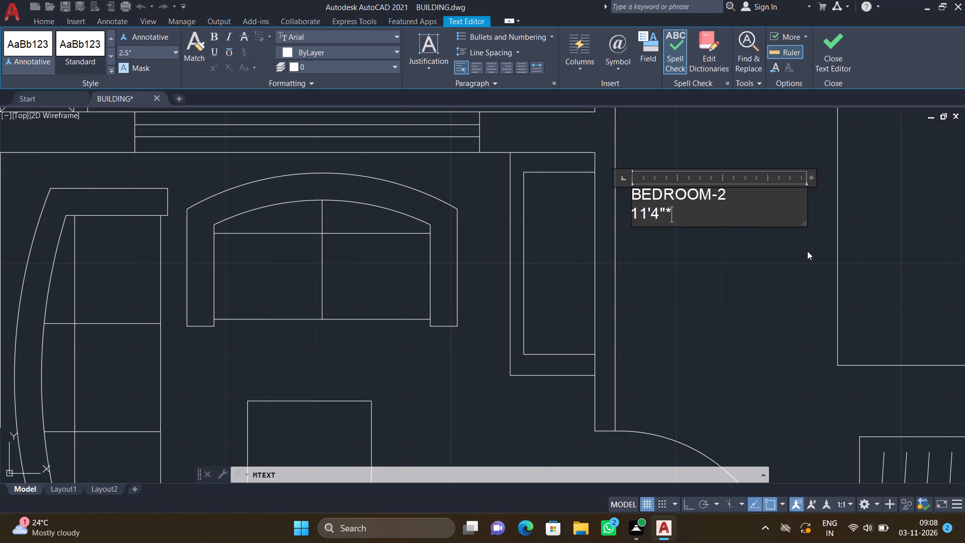
type("11'")
type("0\"")
key("Return")
key("Escape")
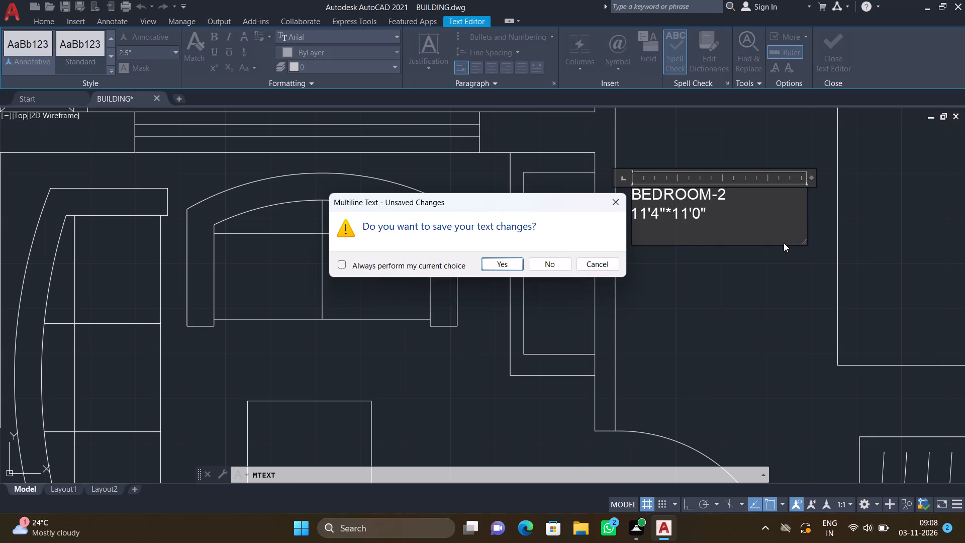
left_click(494, 263)
Label the west toilet with multiline text "C TOILET" over "9'0"*5'0"", just north of the WC, and save it.
scroll(671, 232, "down", 3)
scroll(582, 285, "down", 2)
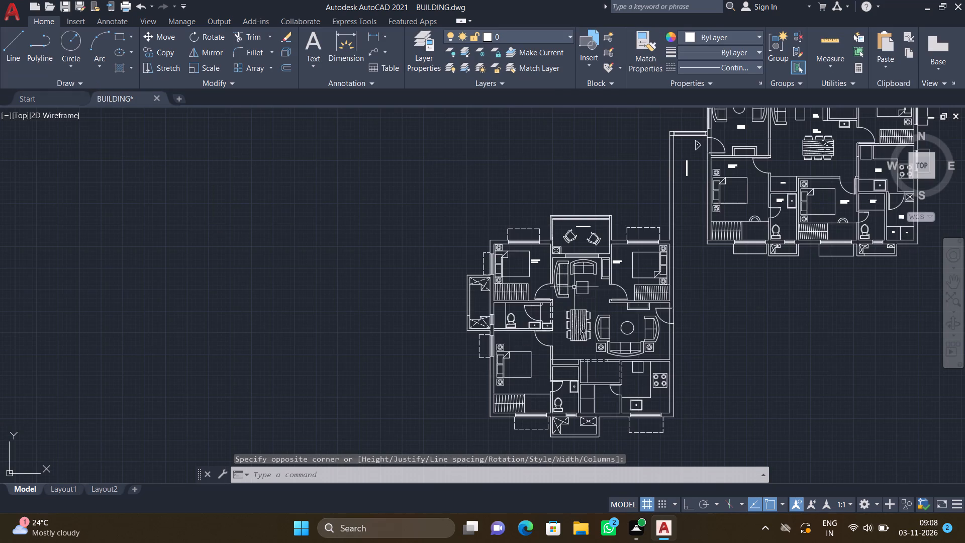
scroll(507, 320, "down", 1)
scroll(509, 339, "up", 1)
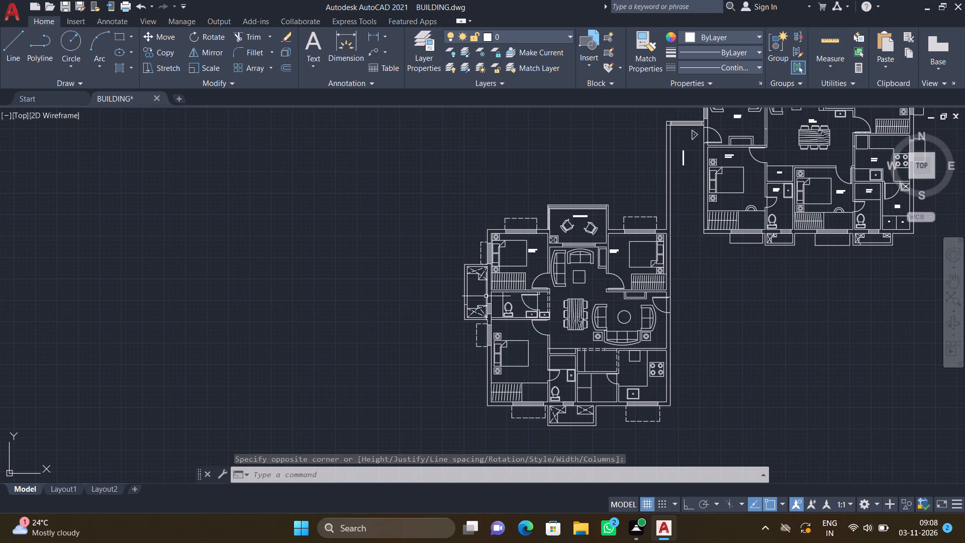
scroll(486, 296, "up", 2)
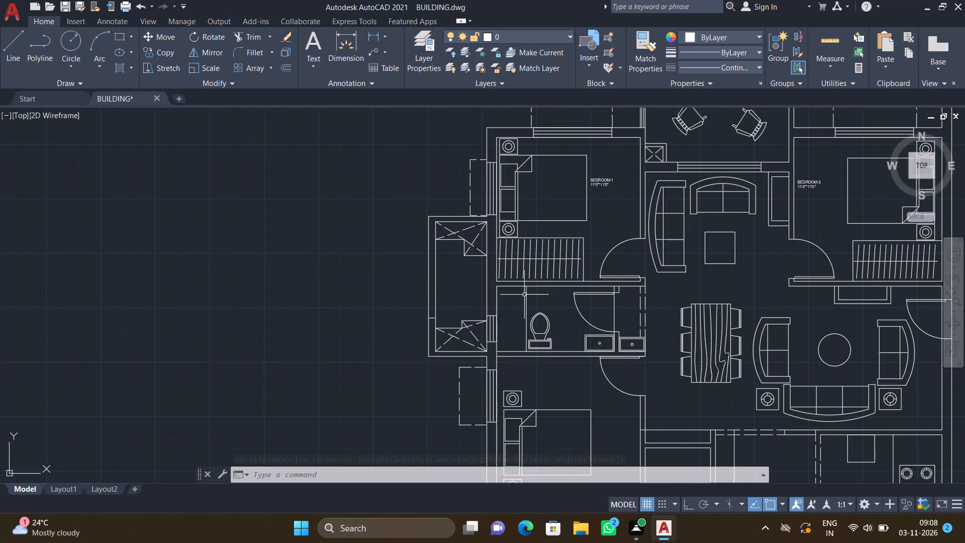
scroll(577, 316, "up", 2)
type("MT")
key("Return")
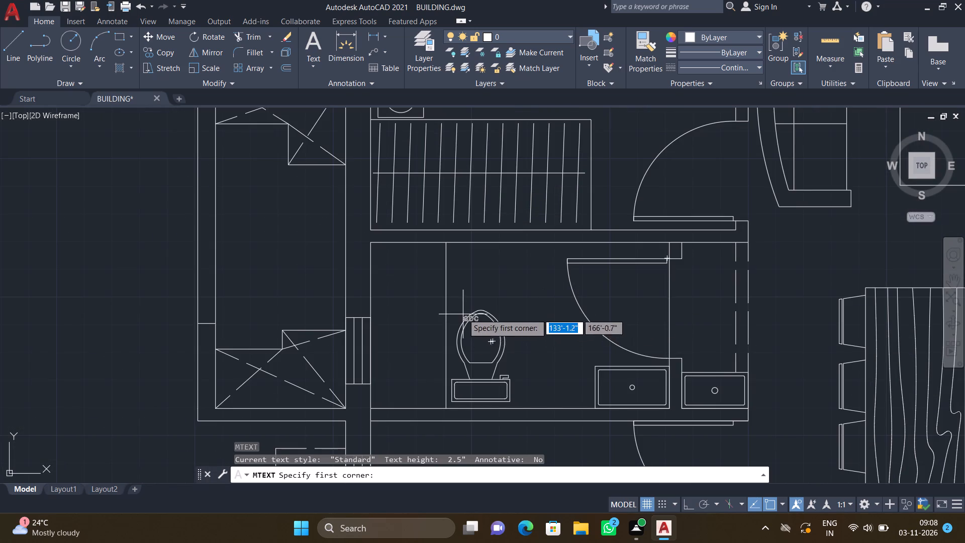
scroll(464, 293, "up", 2)
left_click(437, 222)
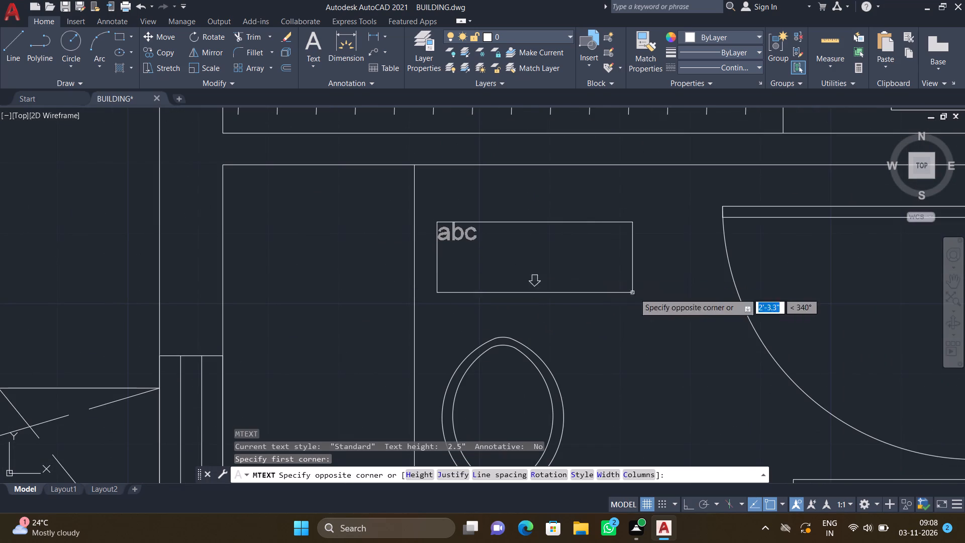
left_click(665, 302)
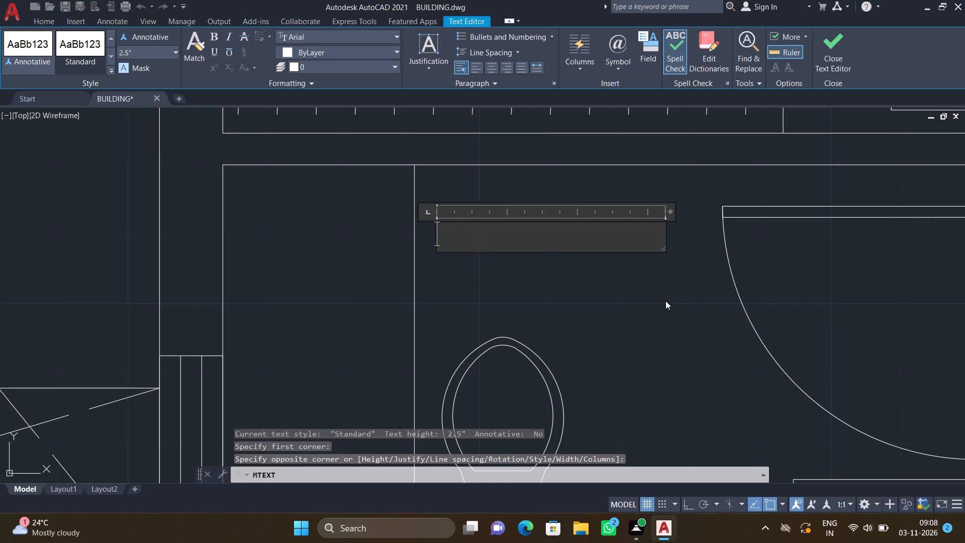
key("c")
key("Return")
key("BackSpace")
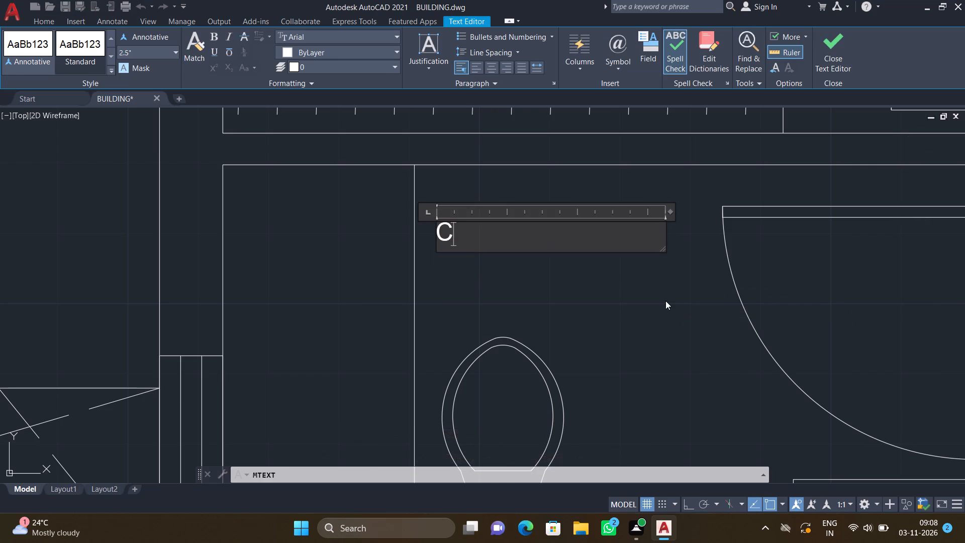
key("space")
type("TOILET")
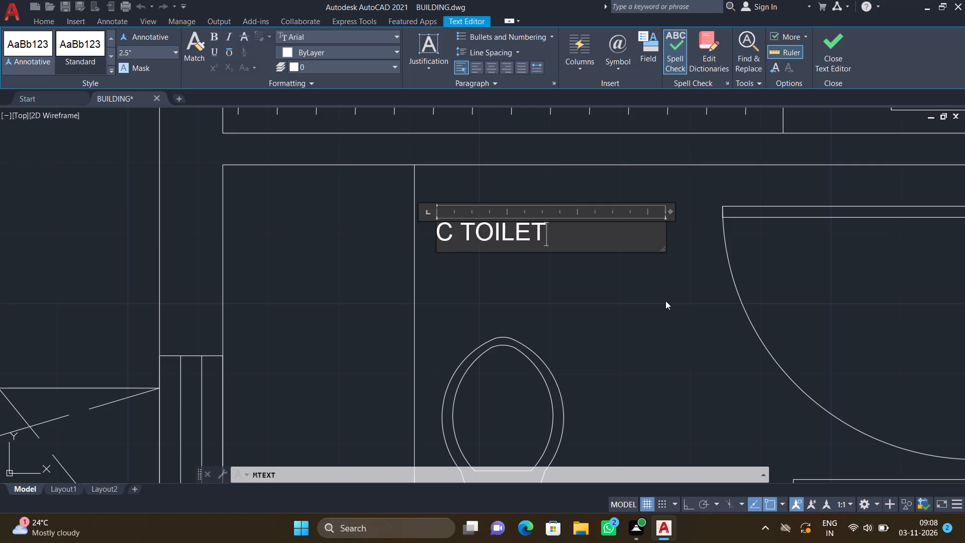
key("Return")
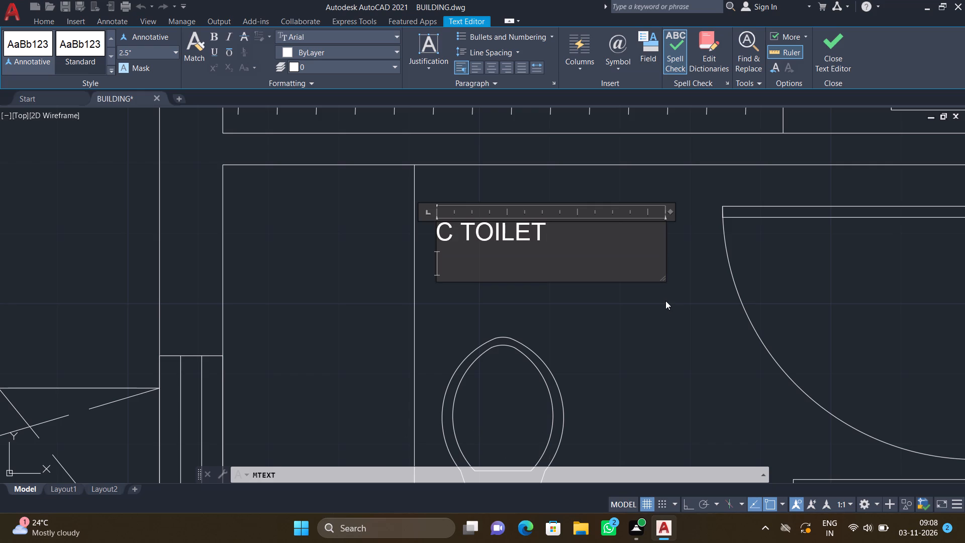
type("9'")
type("0\"*")
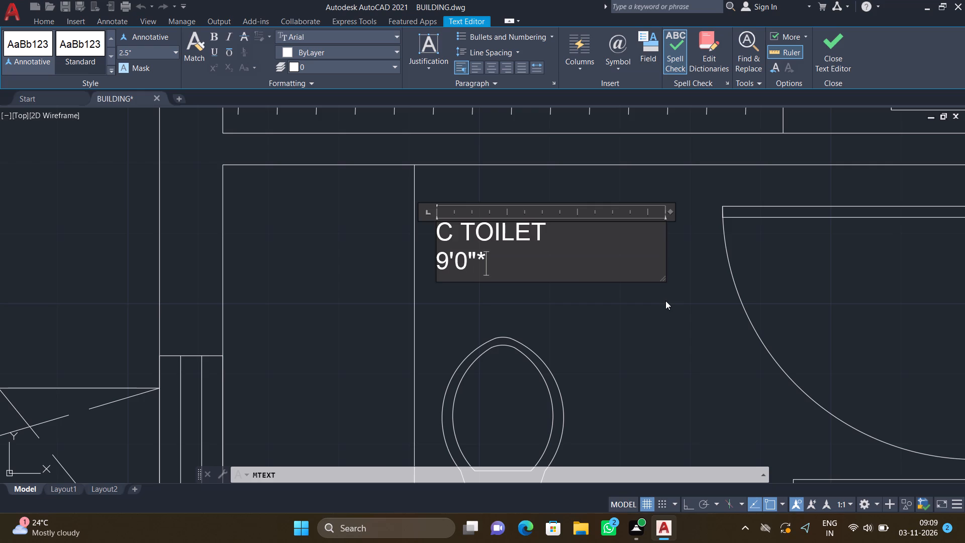
type("5'0\"")
key("Return")
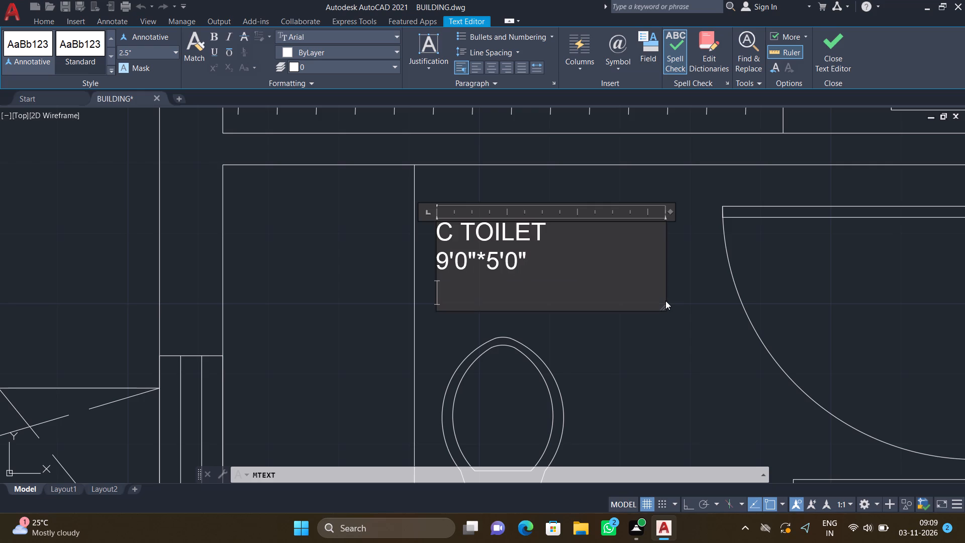
key("Escape")
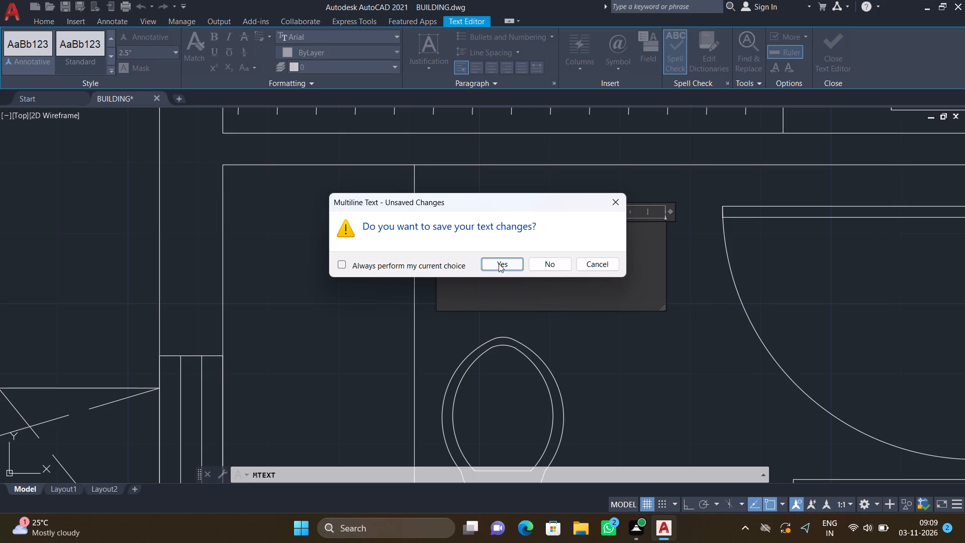
left_click(499, 262)
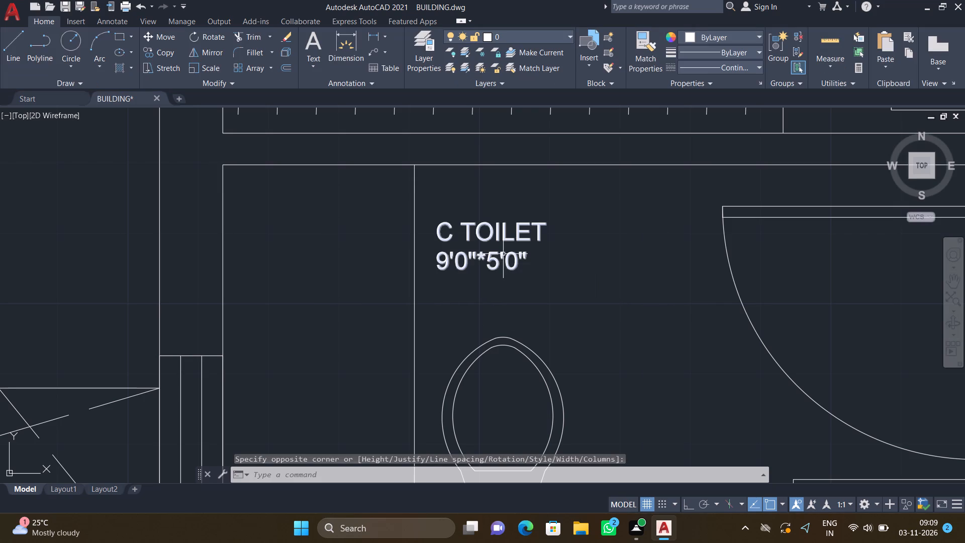
Label the southwest bedroom with multiline text "M.BEDROOM" over "11'0"*16'0"", between its north wall and the bed, and save it.
scroll(510, 275, "down", 3)
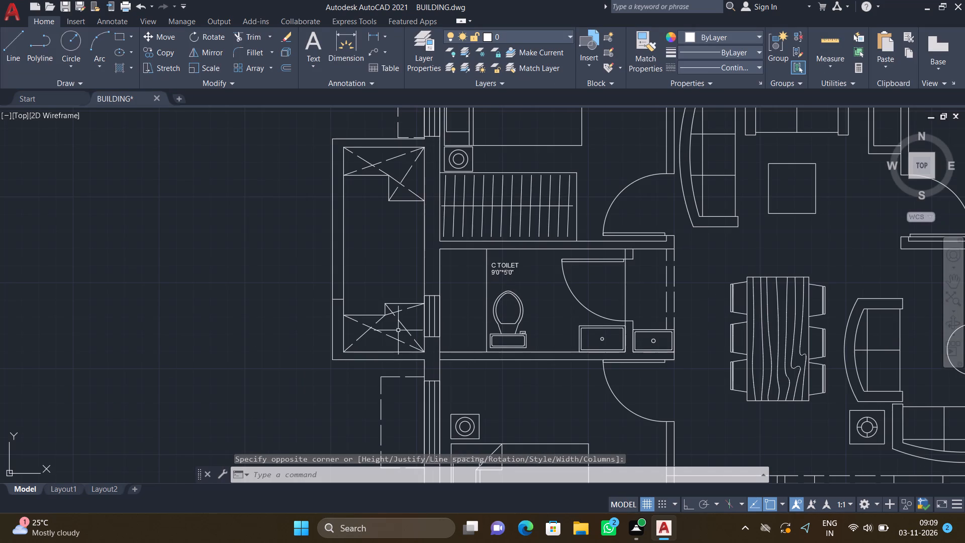
scroll(388, 335, "up", 2)
type("MT")
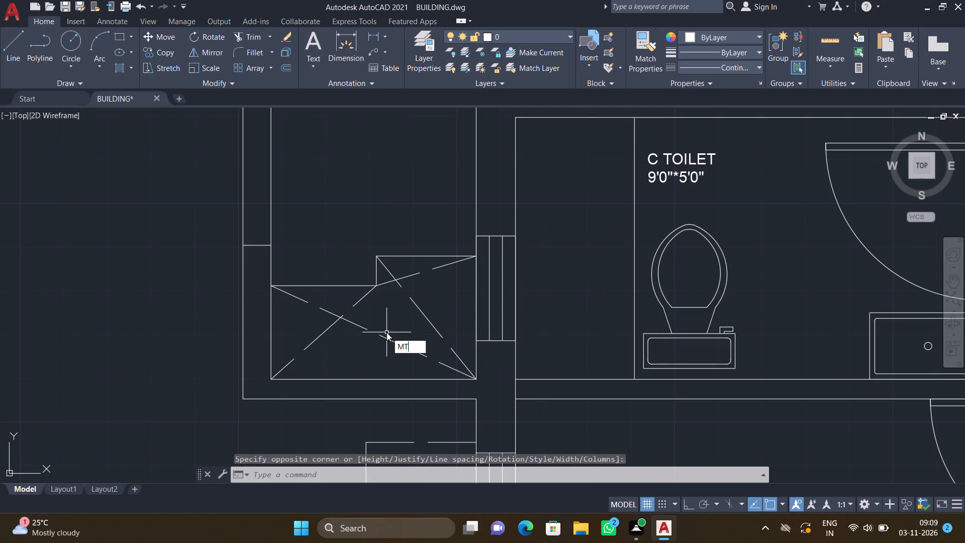
key("Return")
scroll(455, 316, "down", 3)
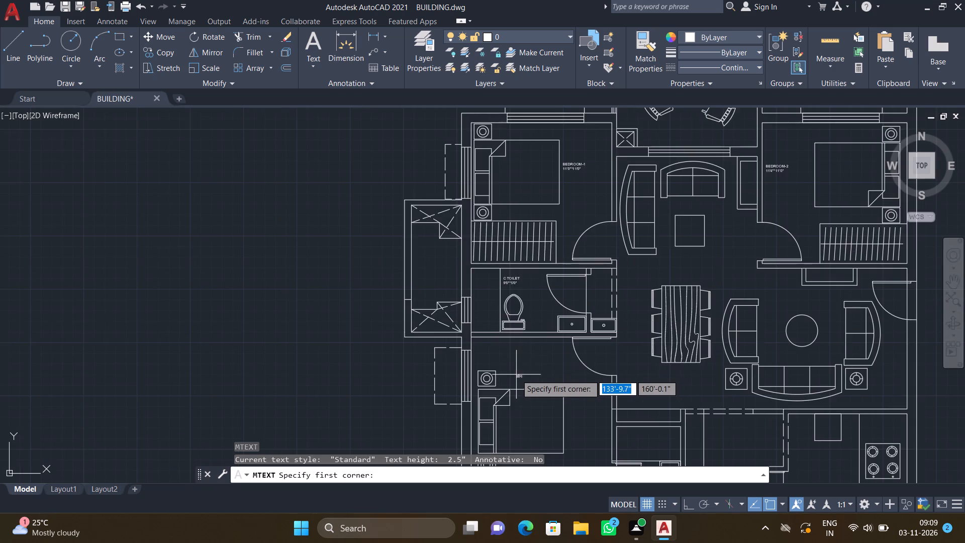
scroll(514, 375, "up", 3)
left_click(478, 296)
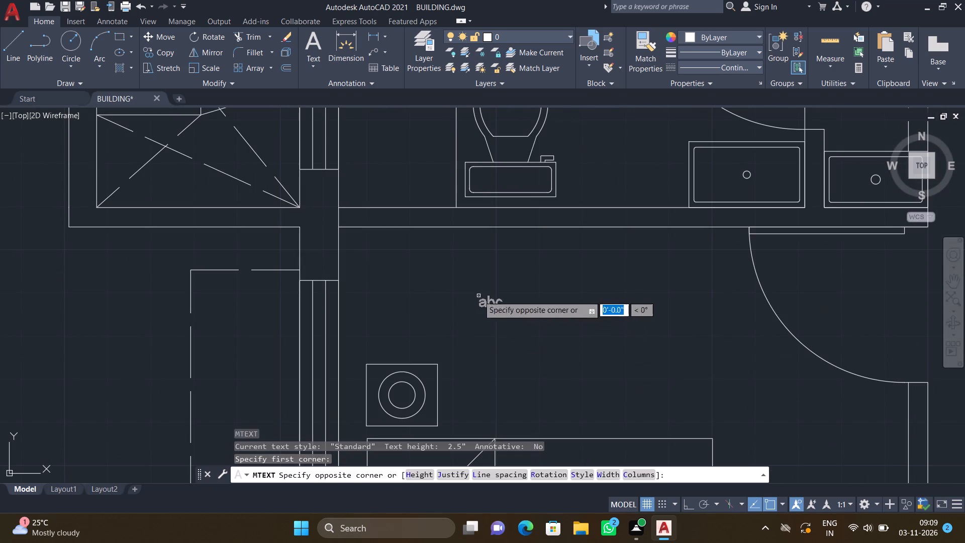
left_click(723, 353)
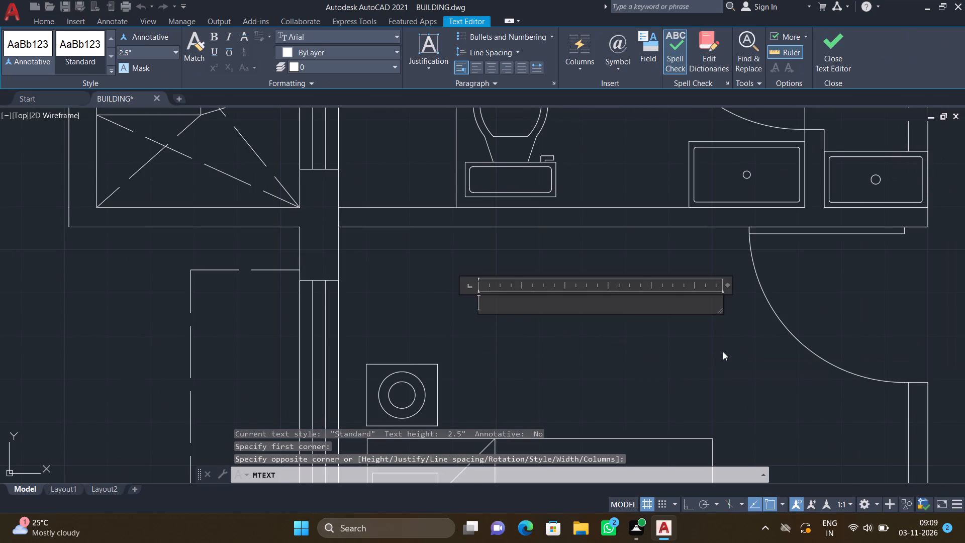
key("m")
key("period")
type("BEDROOM")
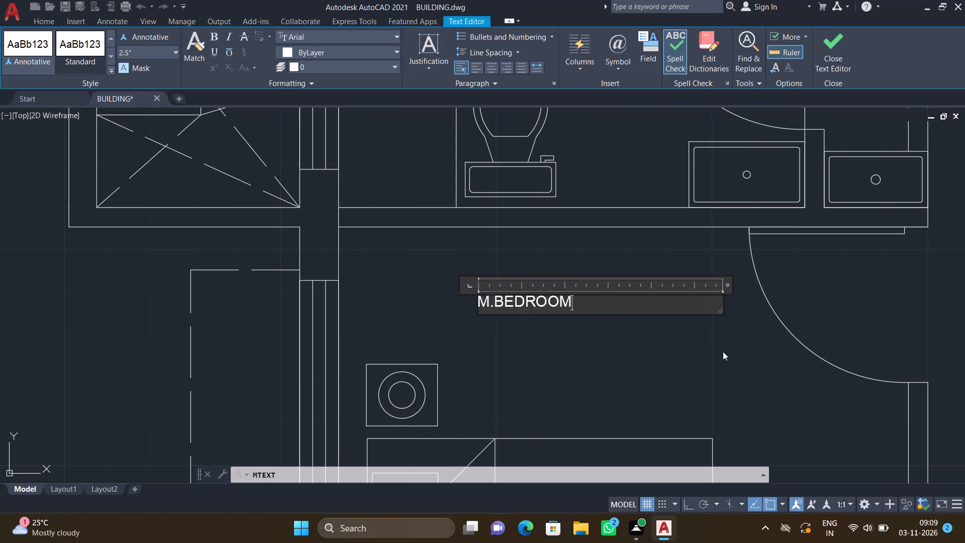
key("Return")
type("11'")
type("0\"")
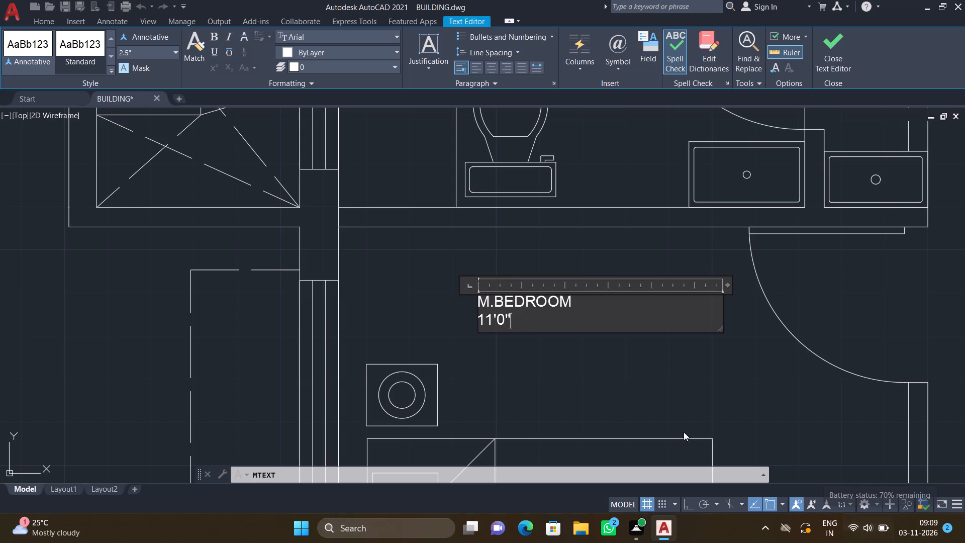
key("asterisk")
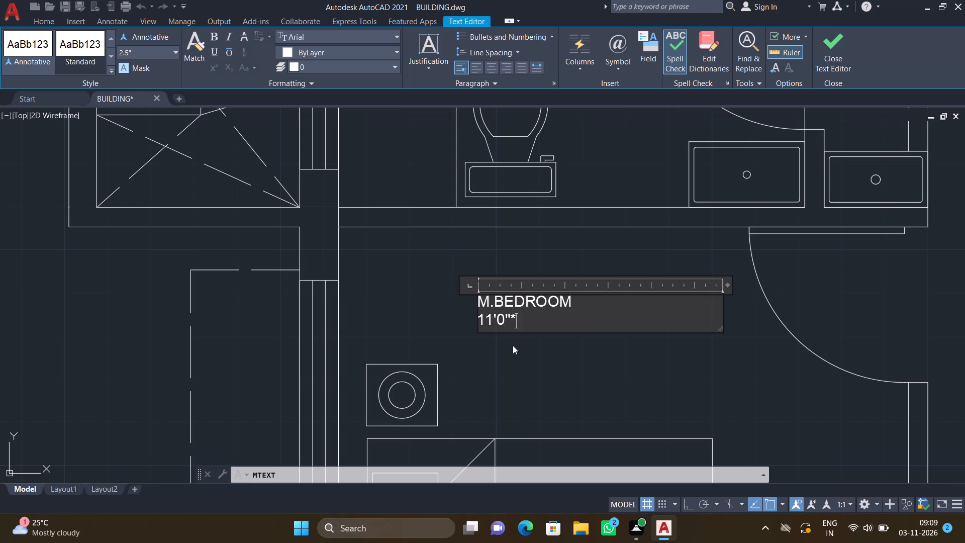
type("16'")
type("0\"")
key("Return")
key("Escape")
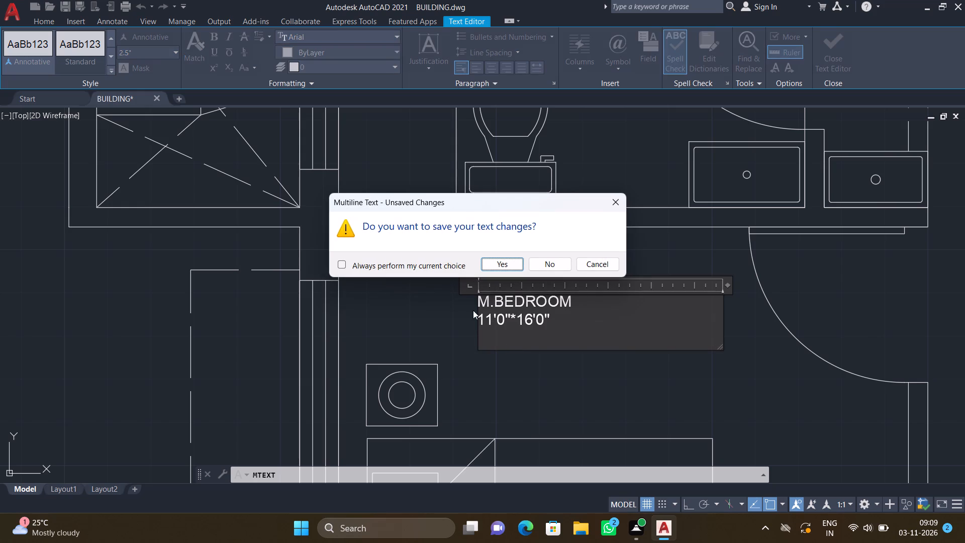
left_click(497, 262)
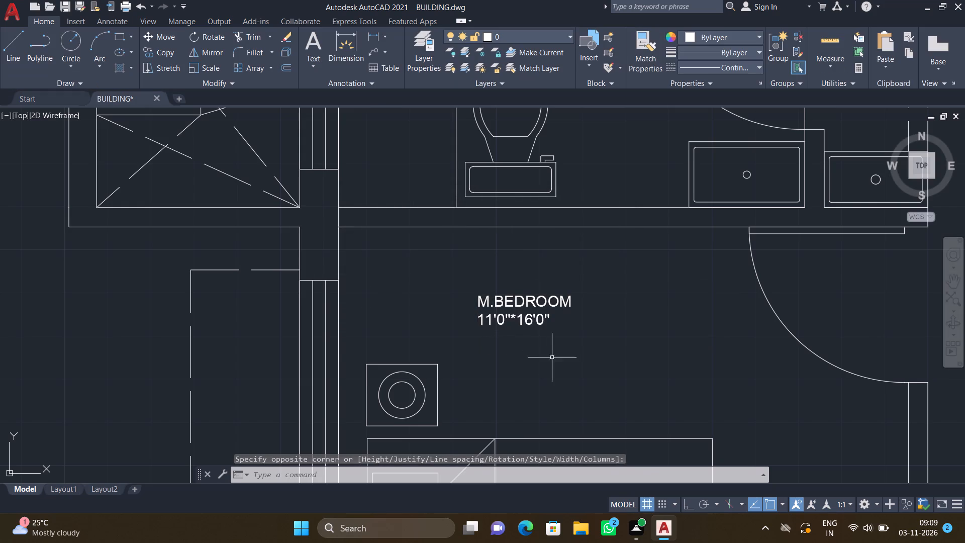
Move the M.BEDROOM label slightly southeast, closer to the bed's north side.
scroll(561, 343, "down", 3)
scroll(562, 342, "up", 3)
key("m")
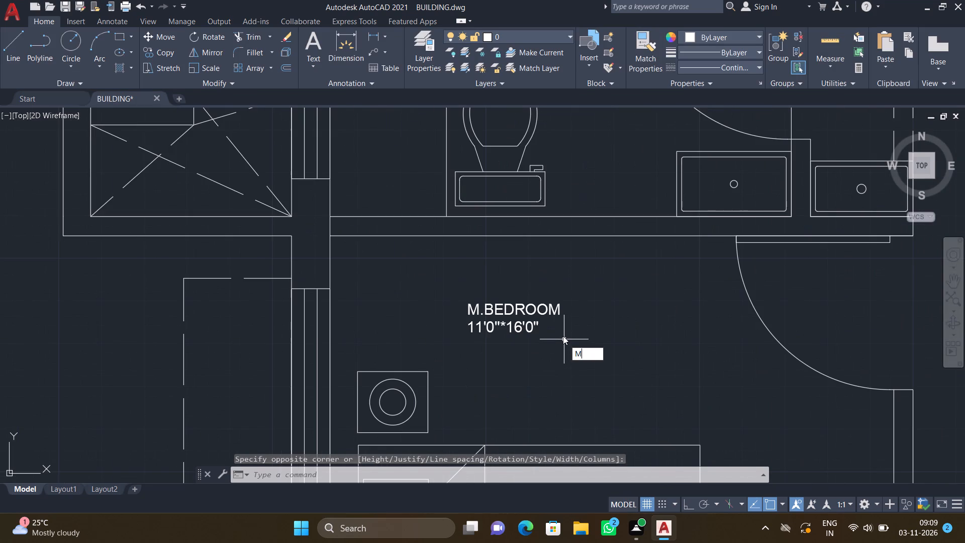
key("Return")
left_click_drag(571, 344, 560, 344)
left_click(443, 278)
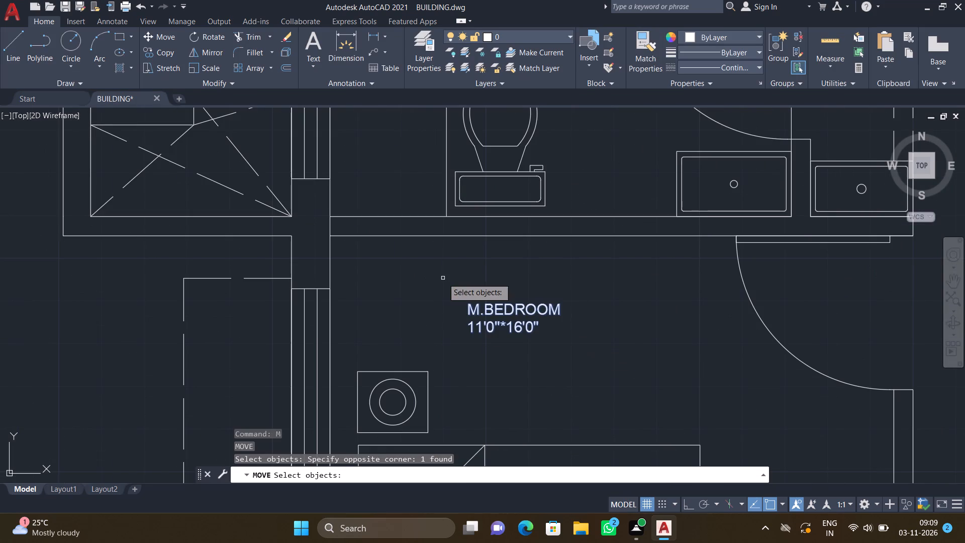
key("Return")
left_click(461, 305)
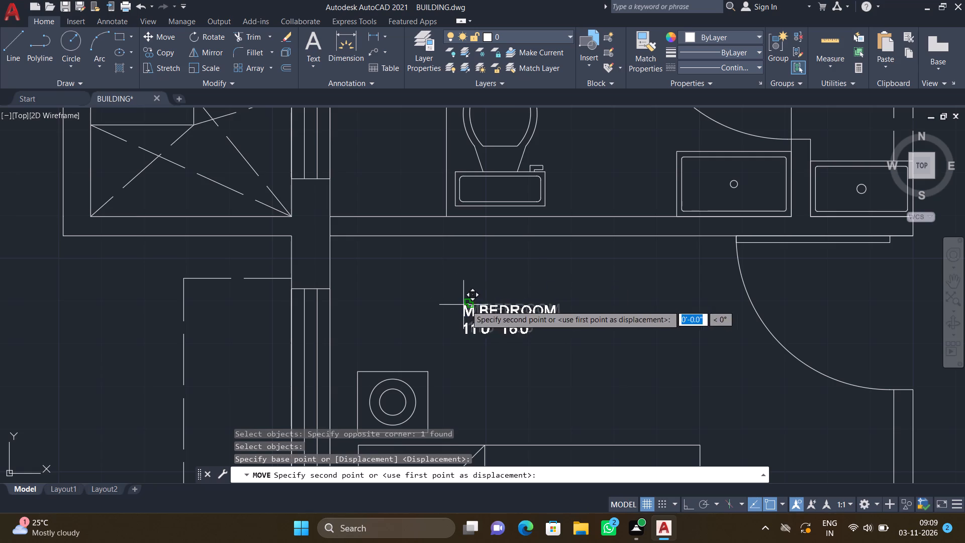
left_click(537, 349)
Label the toilet east of the master bedroom with multiline text "M.TOILET" over "5'0"*9'0"", north of its door and washbasin, and save it.
scroll(508, 314, "down", 4)
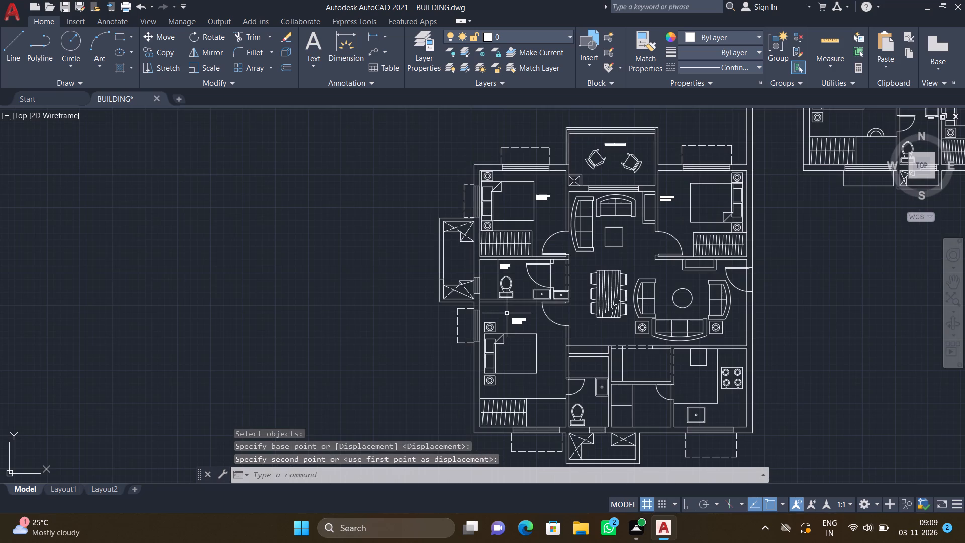
scroll(620, 386, "down", 1)
scroll(613, 396, "up", 3)
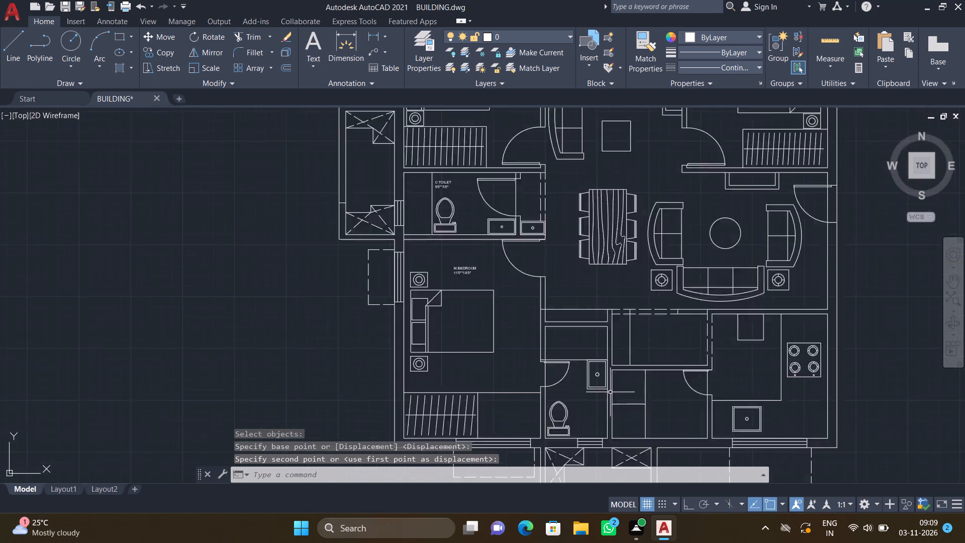
scroll(597, 323, "up", 2)
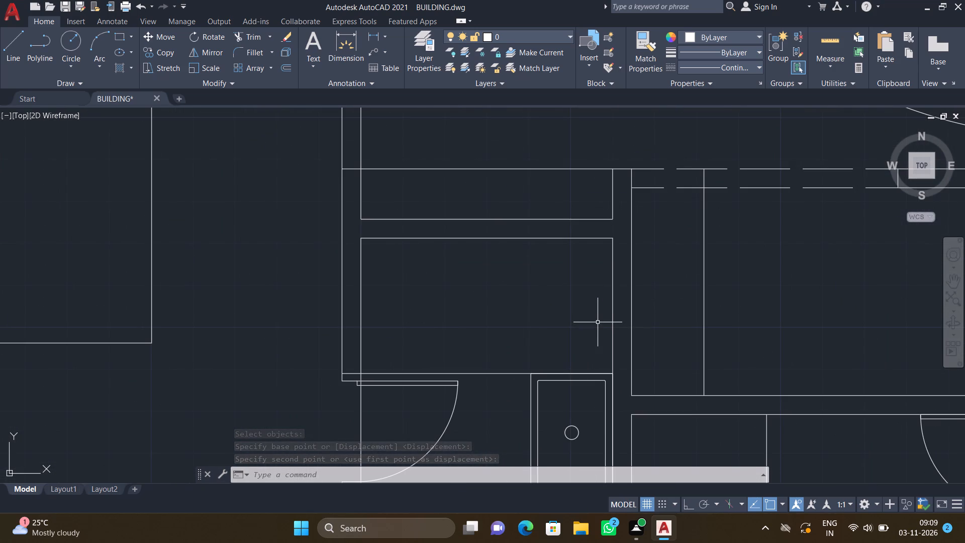
type("MT")
key("Return")
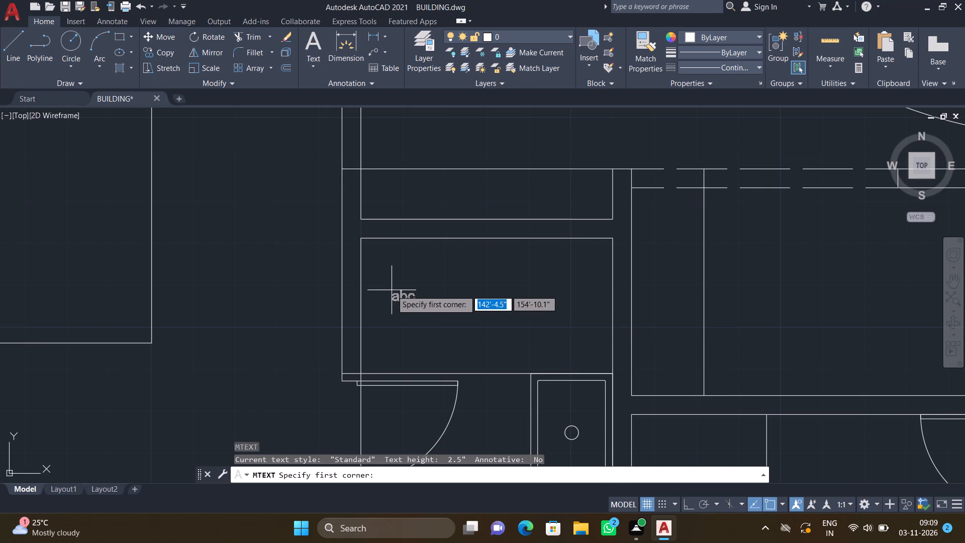
left_click(389, 277)
double_click(583, 336)
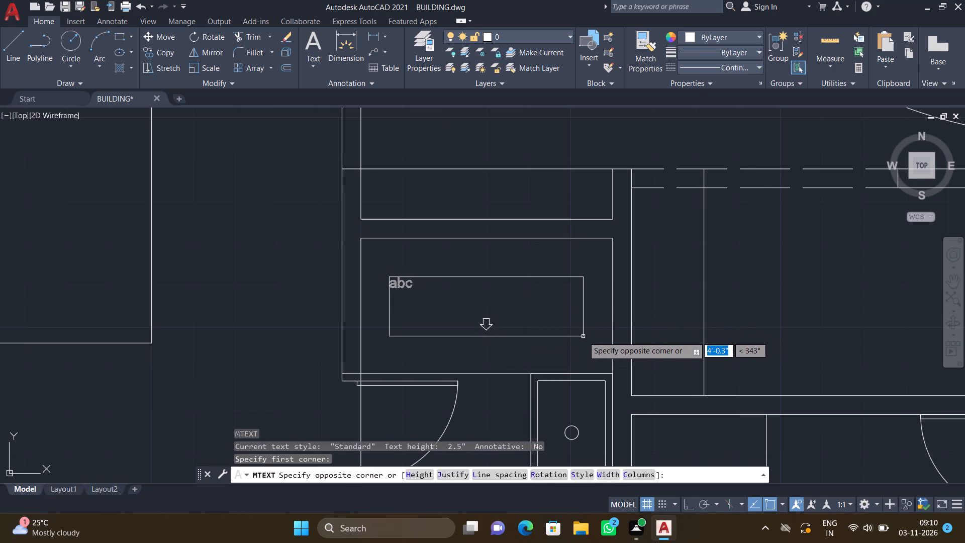
type("M.TOILET")
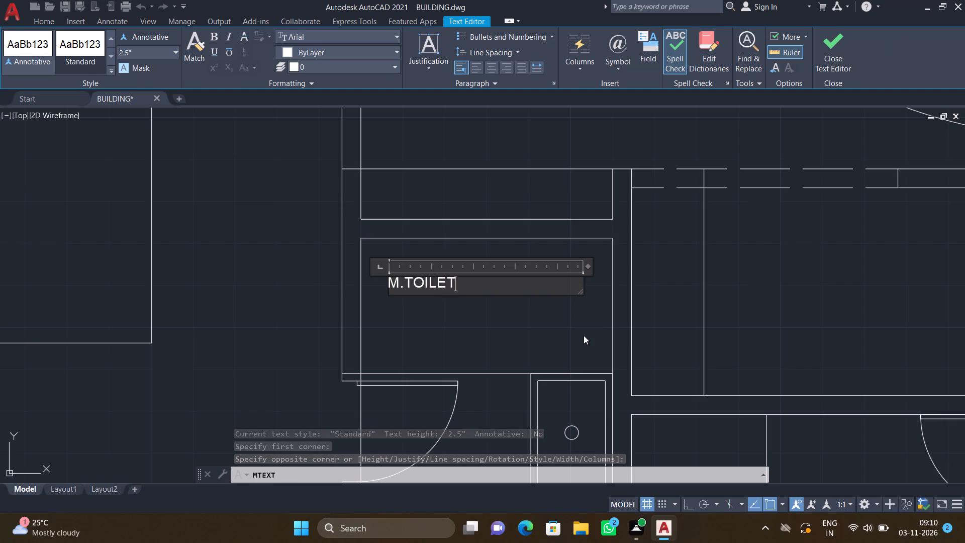
key("Return")
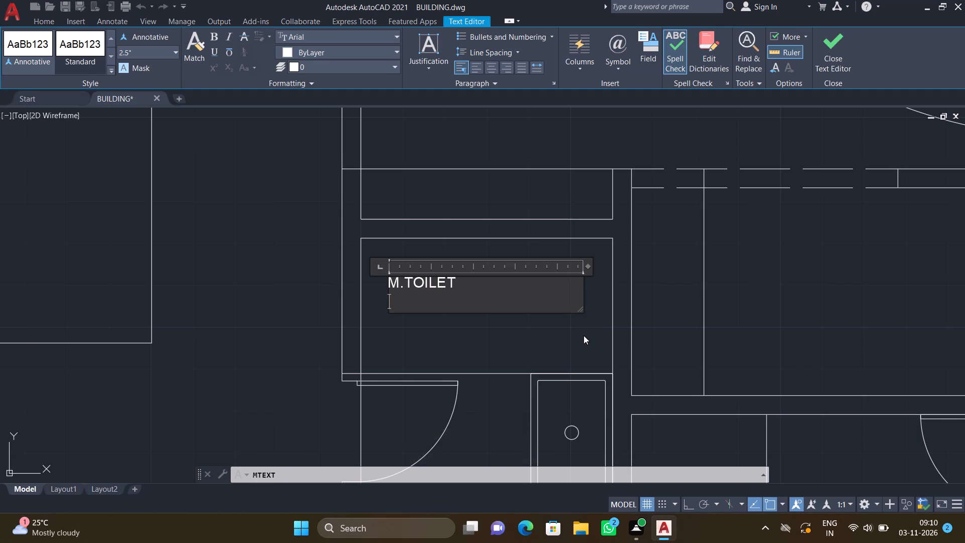
type("5'0\"*")
type("9'")
type("0\"")
key("Return")
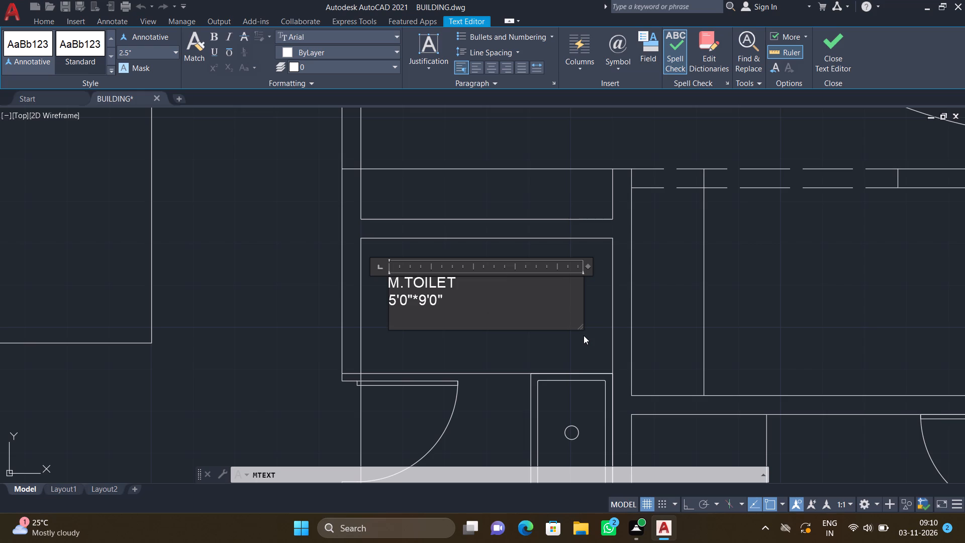
key("Escape")
left_click(501, 265)
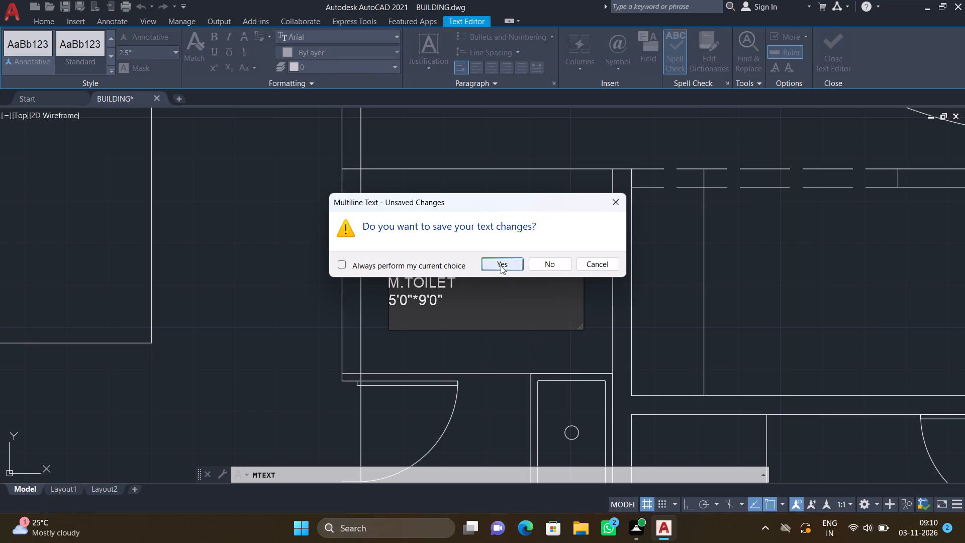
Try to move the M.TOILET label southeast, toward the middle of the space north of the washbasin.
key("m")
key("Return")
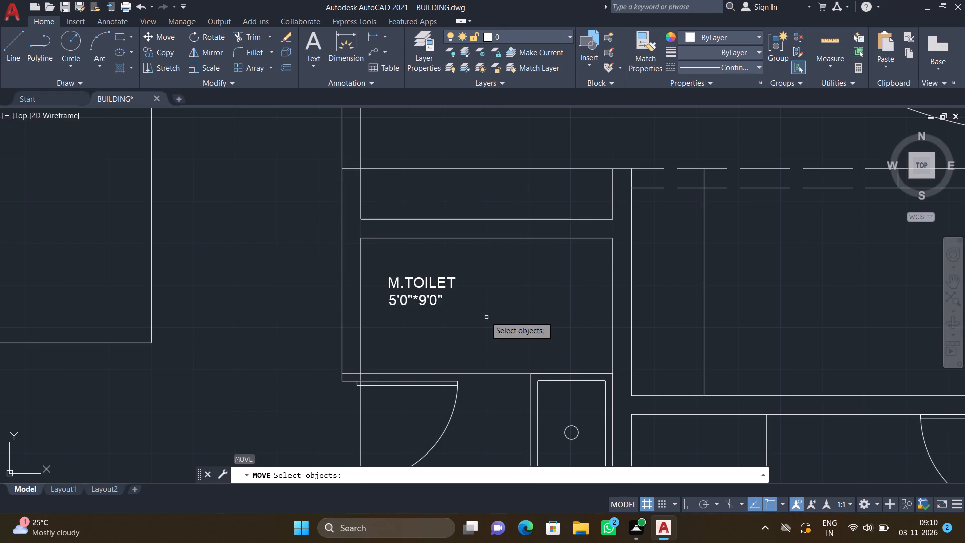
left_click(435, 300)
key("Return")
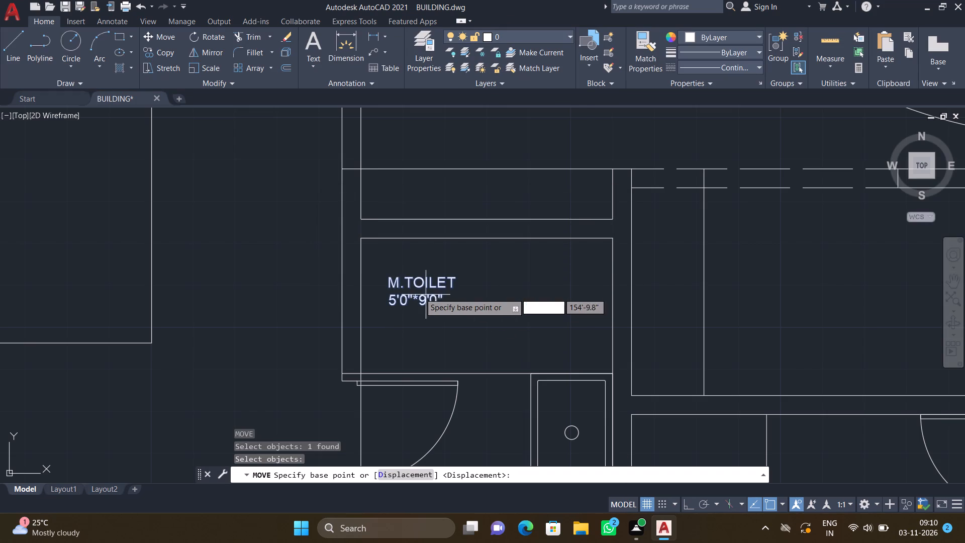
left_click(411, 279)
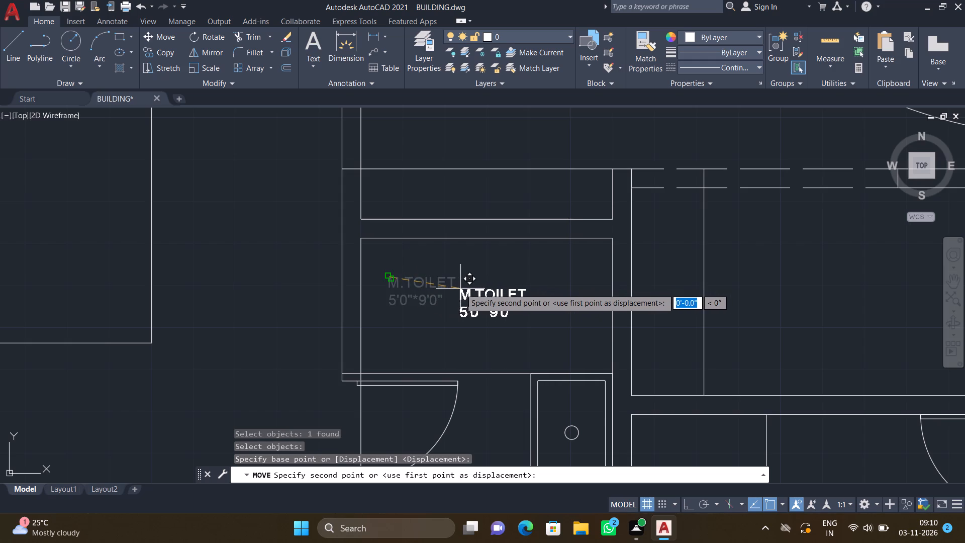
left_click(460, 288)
Move the M.TOILET label southeast to the middle of the space between the toilet's north wall and the washbasin.
key("m")
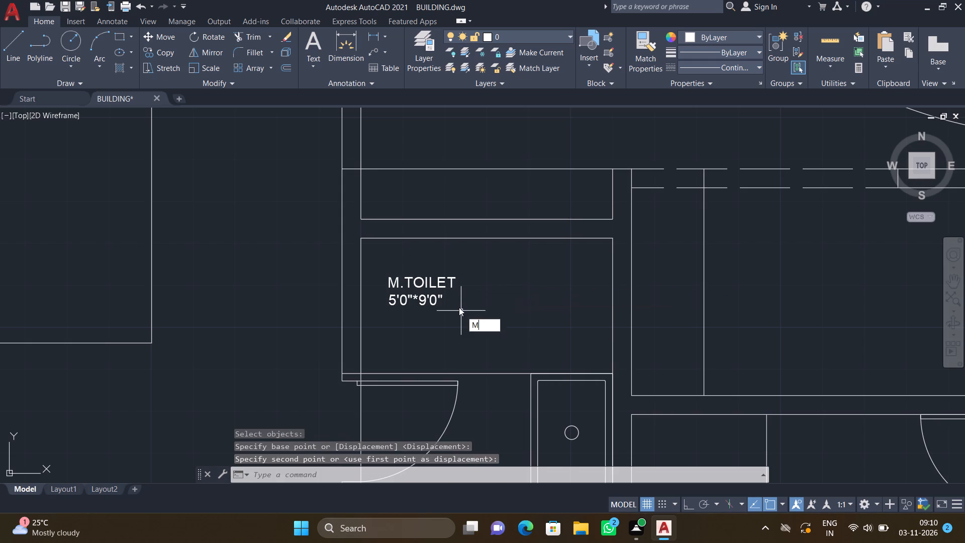
key("Return")
left_click(437, 304)
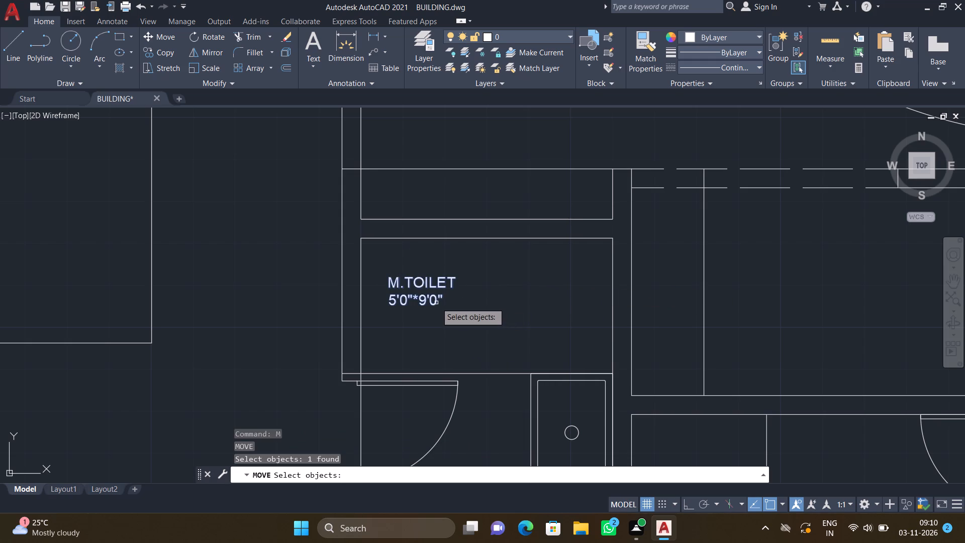
key("Return")
scroll(422, 302, "up", 1)
left_click(414, 260)
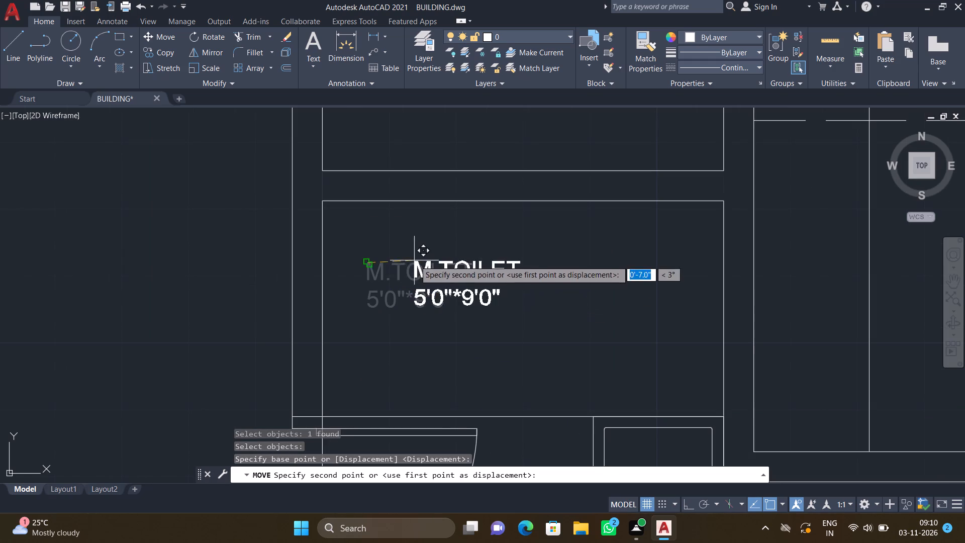
left_click(470, 291)
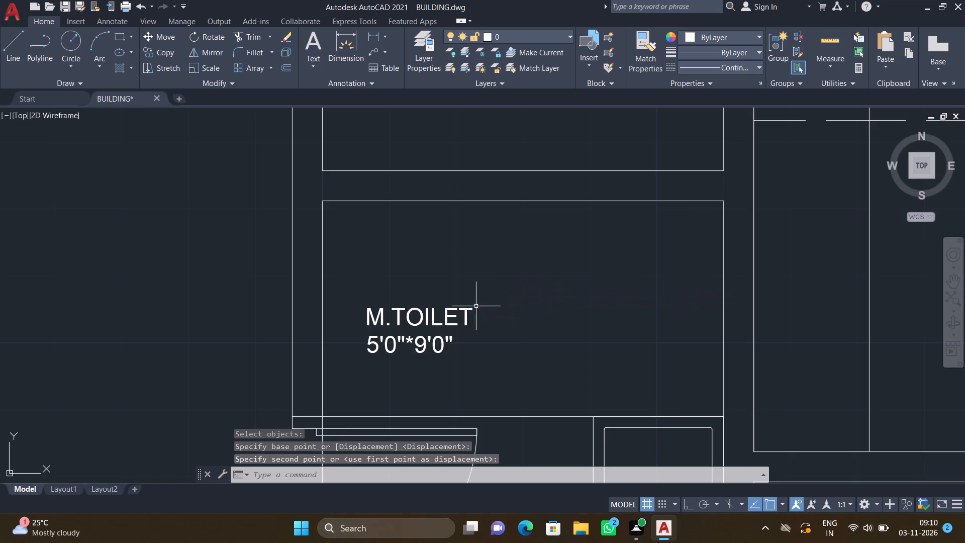
key("m")
key("Return")
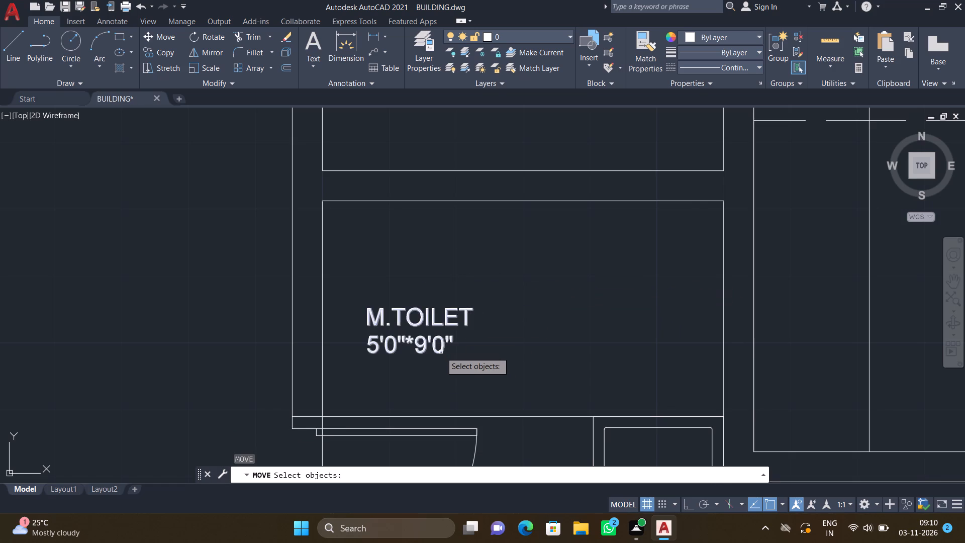
left_click(441, 352)
key("Return")
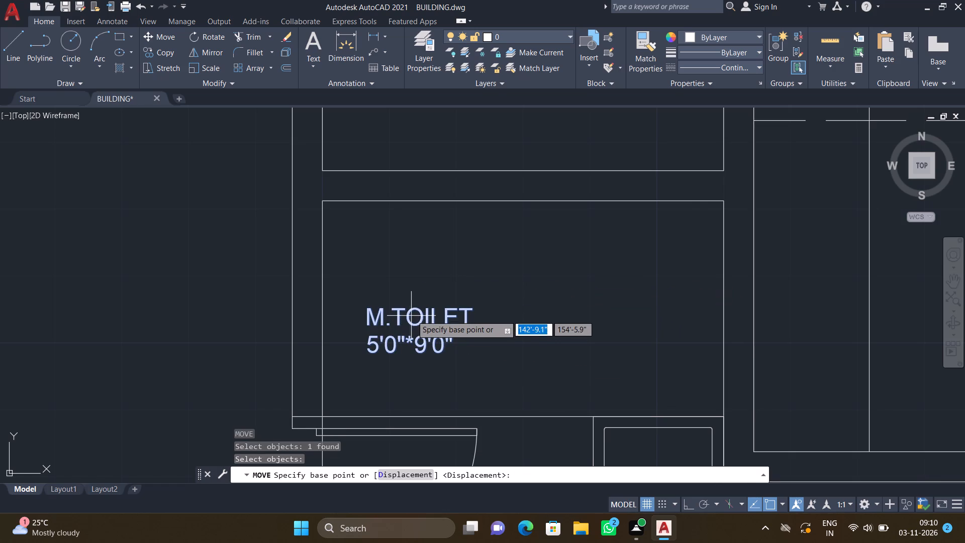
left_click(413, 311)
left_click(506, 285)
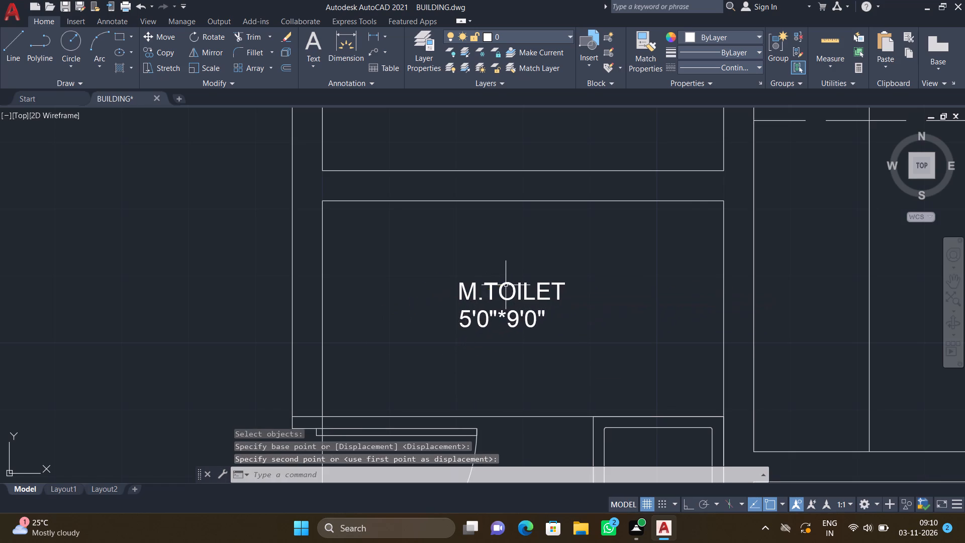
Label the narrow strip just east of the M.TOILET room with multiline text "POOJA" and save it.
scroll(499, 288, "down", 4)
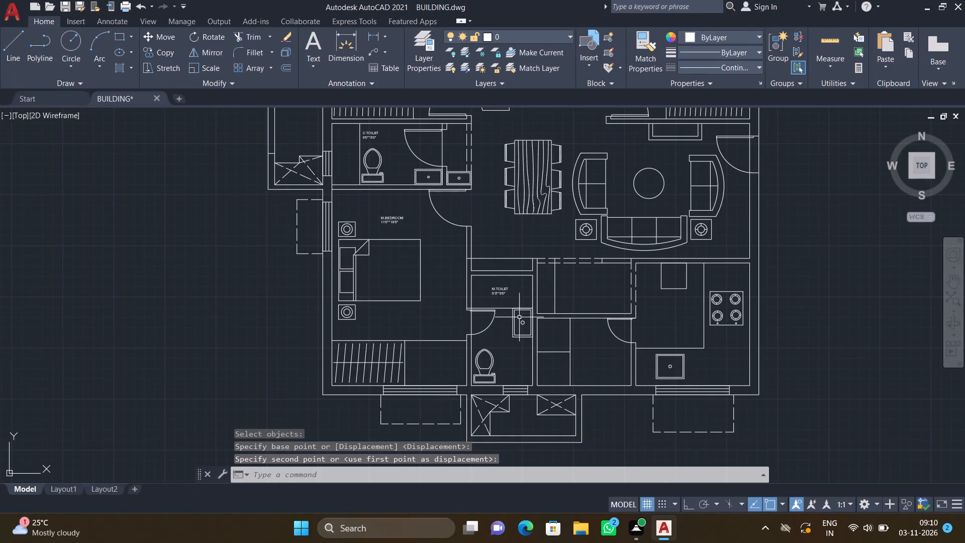
scroll(551, 294, "up", 3)
type("MT")
key("Return")
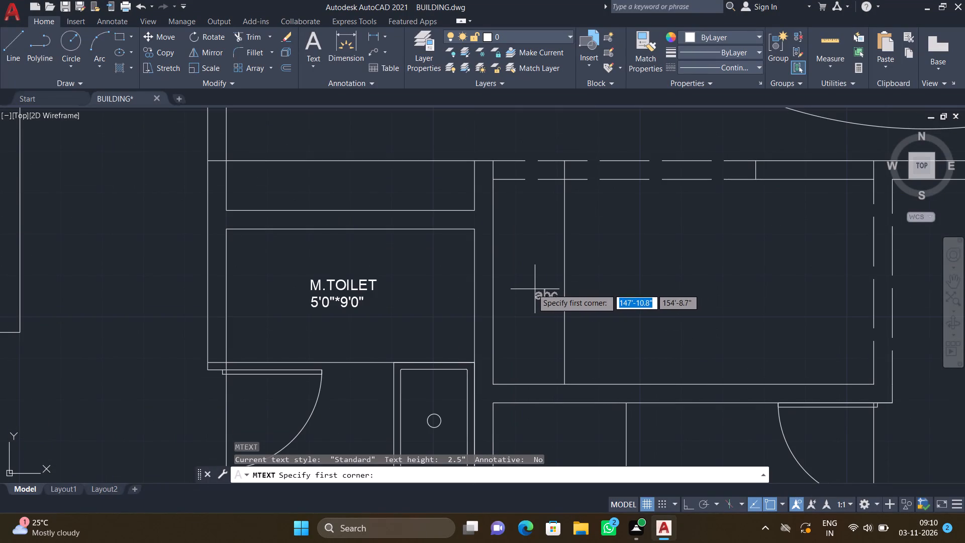
scroll(532, 288, "up", 3)
left_click_drag(399, 242, 403, 246)
left_click(618, 320)
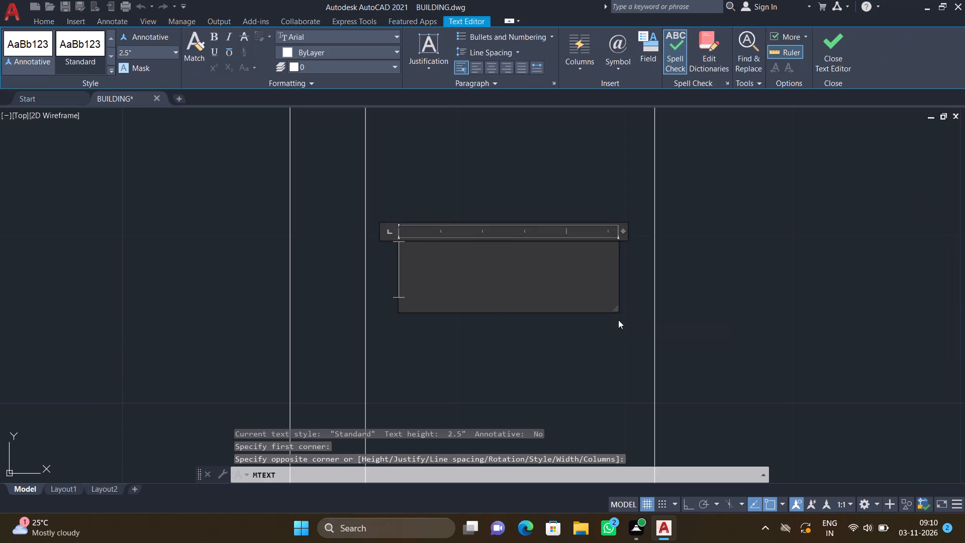
type("POOJA")
key("Return")
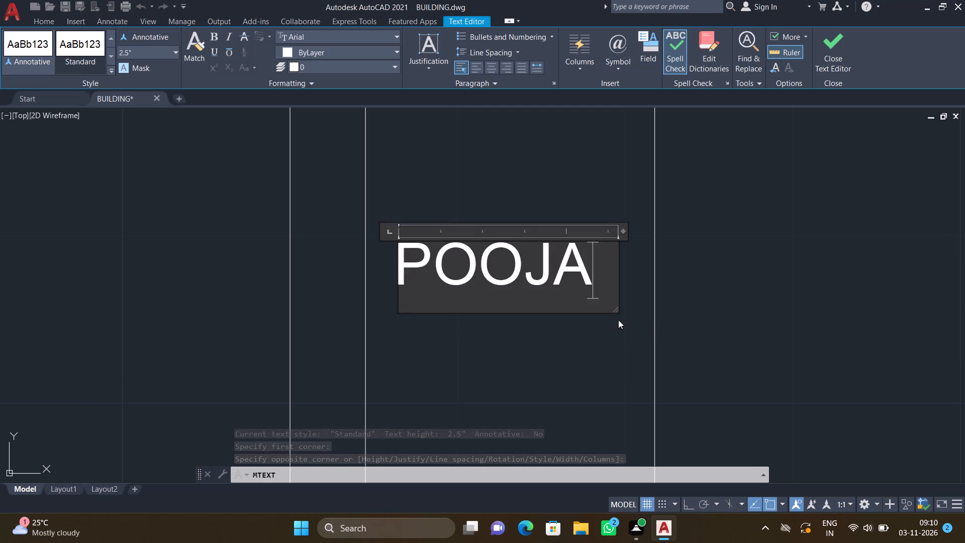
key("Escape")
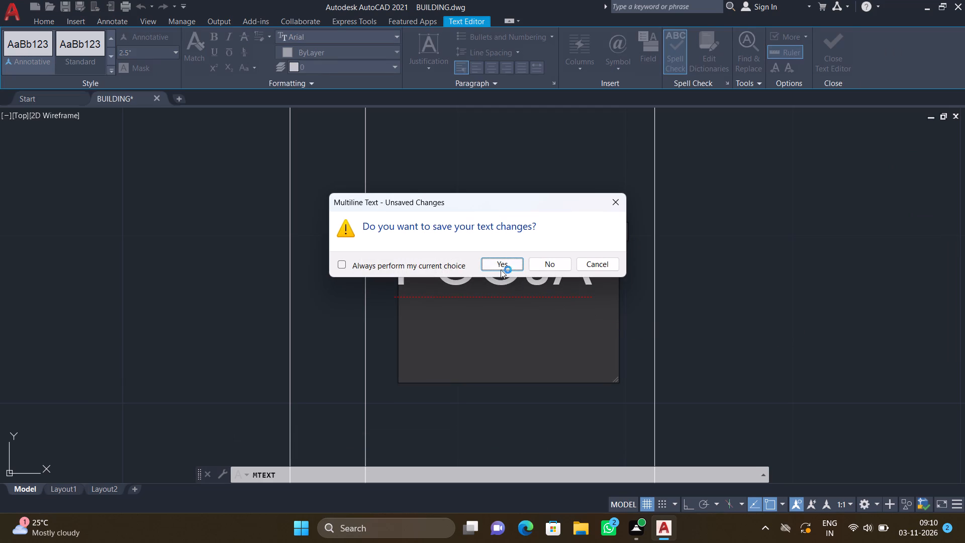
left_click(500, 263)
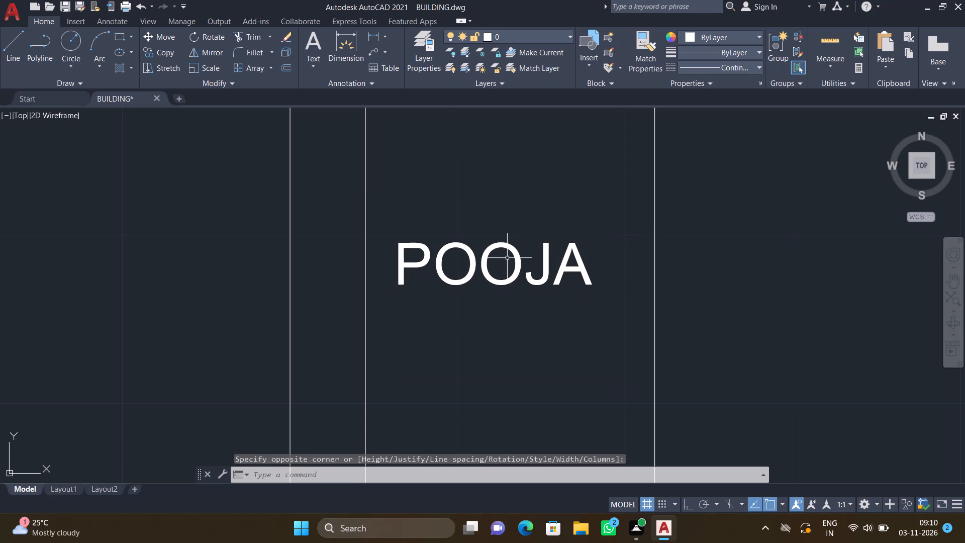
Turn Ortho on and rotate the POOJA label 90° counterclockwise about its top midpoint so it reads vertically.
key("F8")
type("RO")
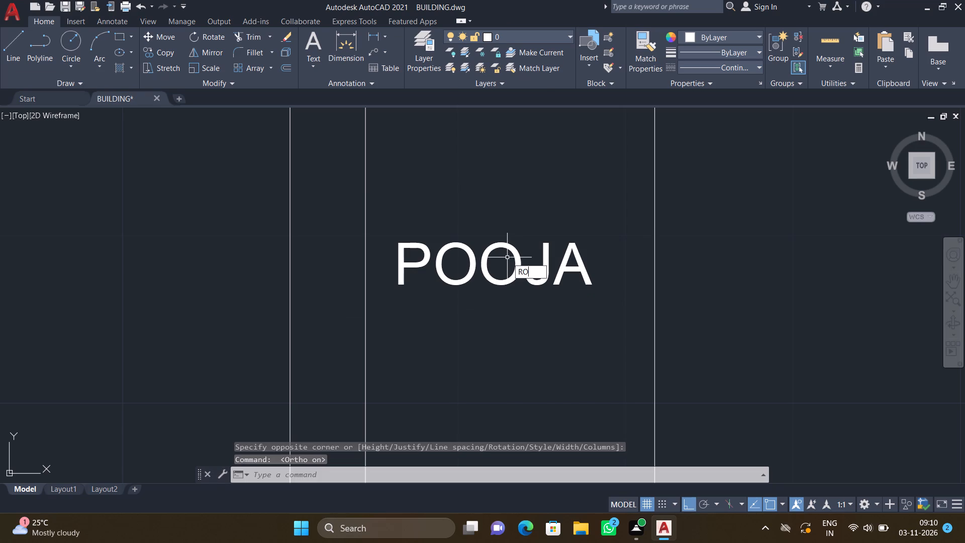
key("Return")
left_click(517, 267)
key("Return")
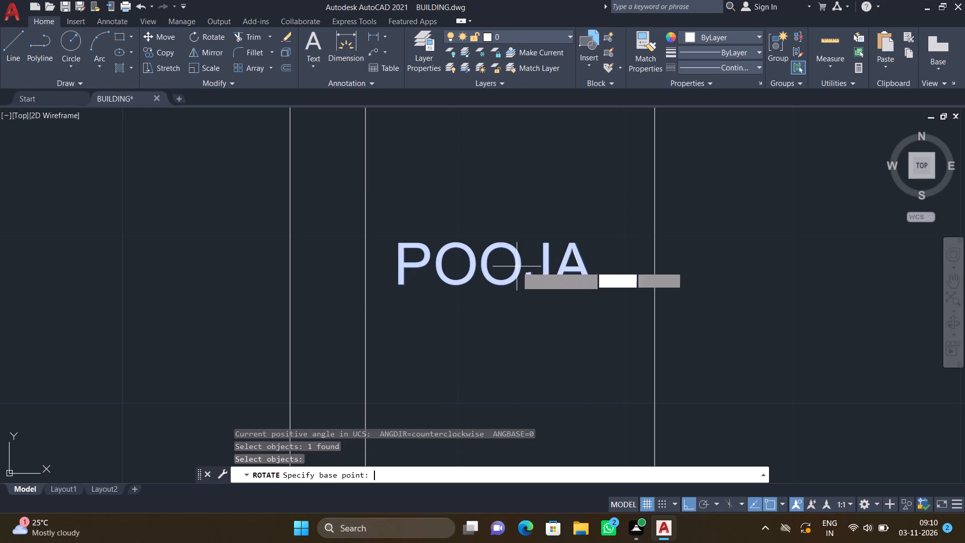
left_click(494, 244)
left_click(482, 210)
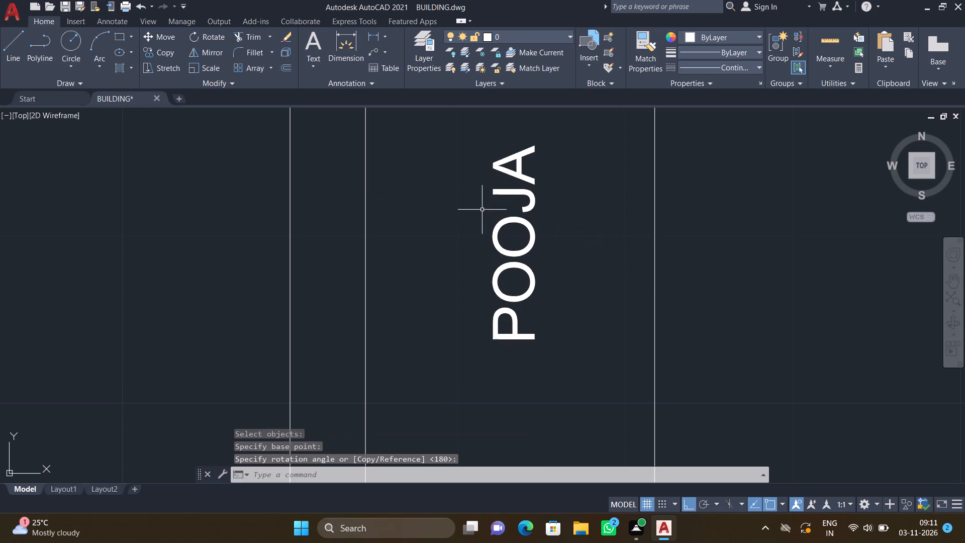
Label the room directly south of the pooja space with multiline text "UTILITY" and "7'8"*5'6"" on two lines, and save it.
scroll(532, 245, "down", 5)
scroll(538, 245, "up", 2)
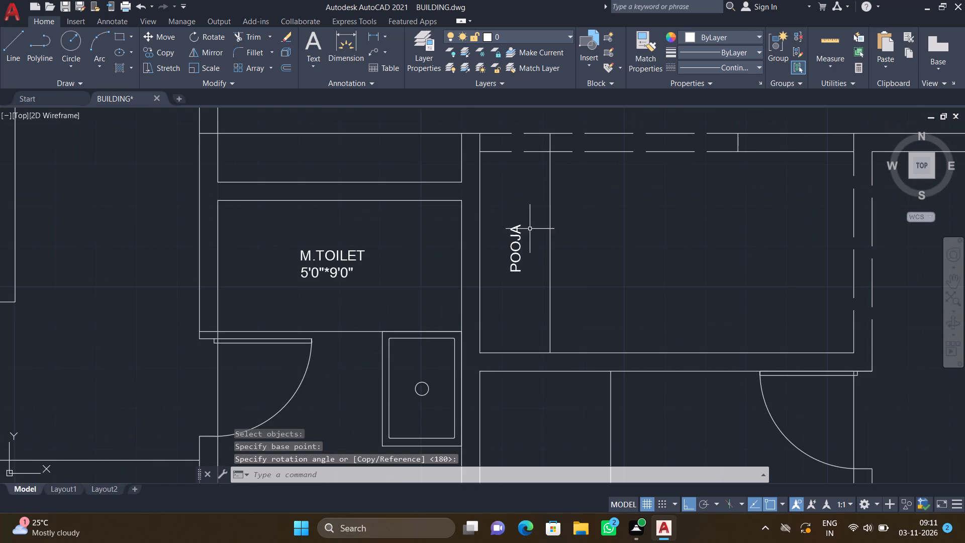
scroll(525, 243, "down", 3)
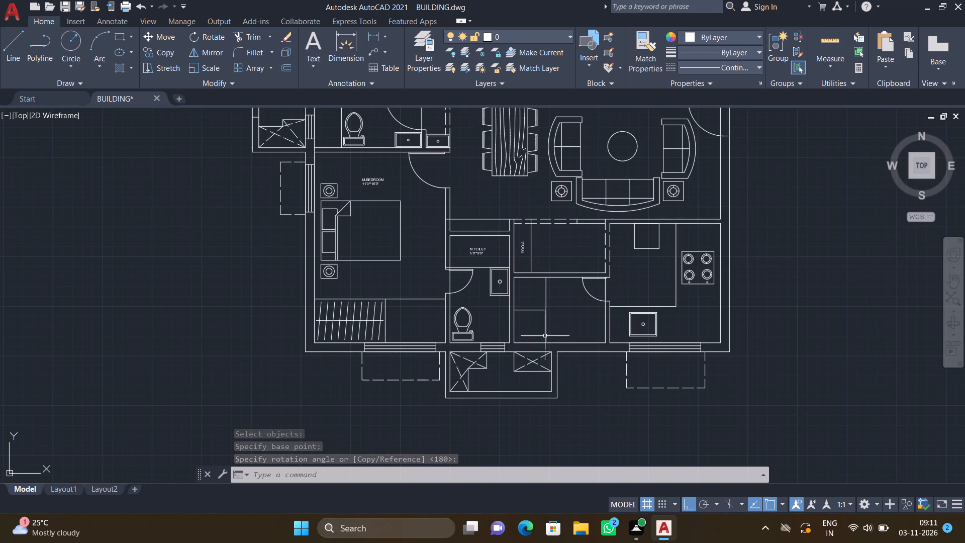
scroll(564, 307, "up", 3)
type("MT")
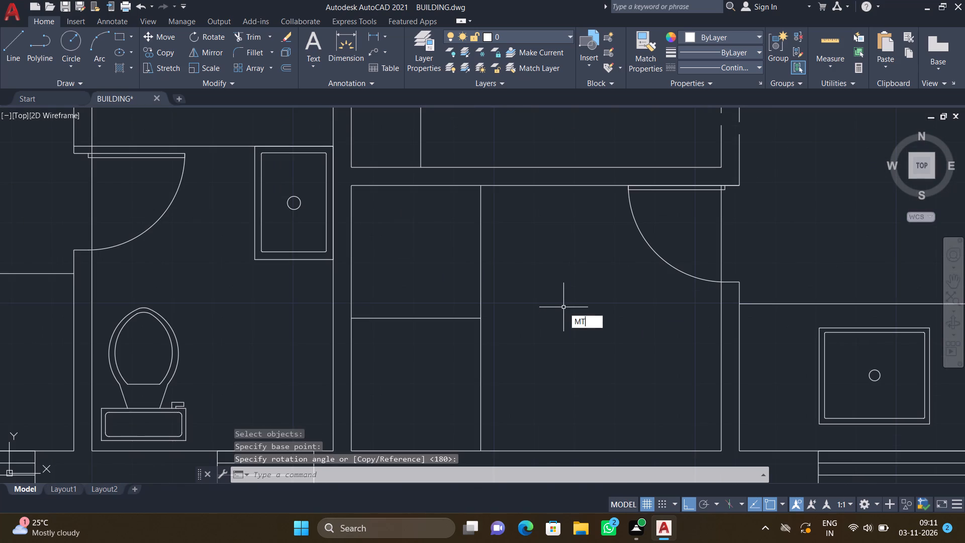
key("Return")
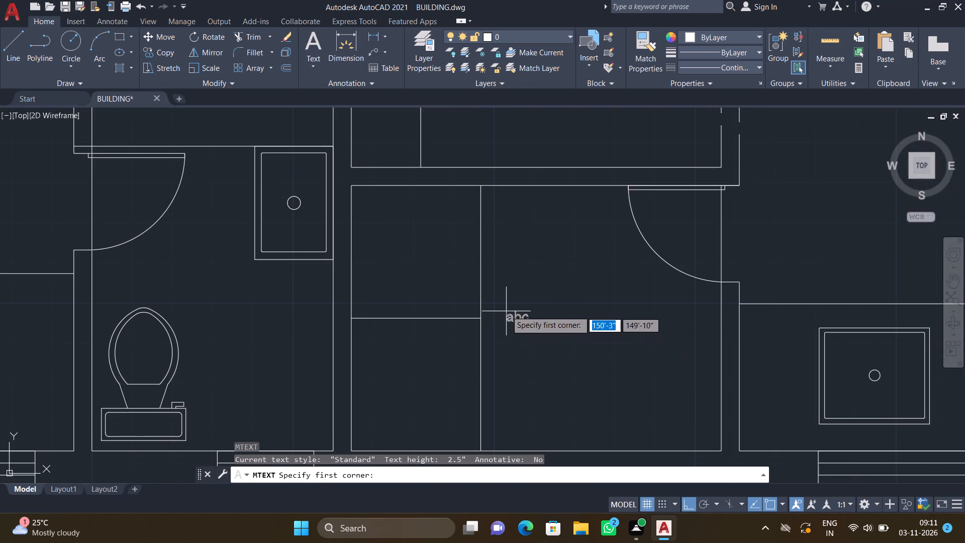
left_click(506, 311)
left_click(684, 374)
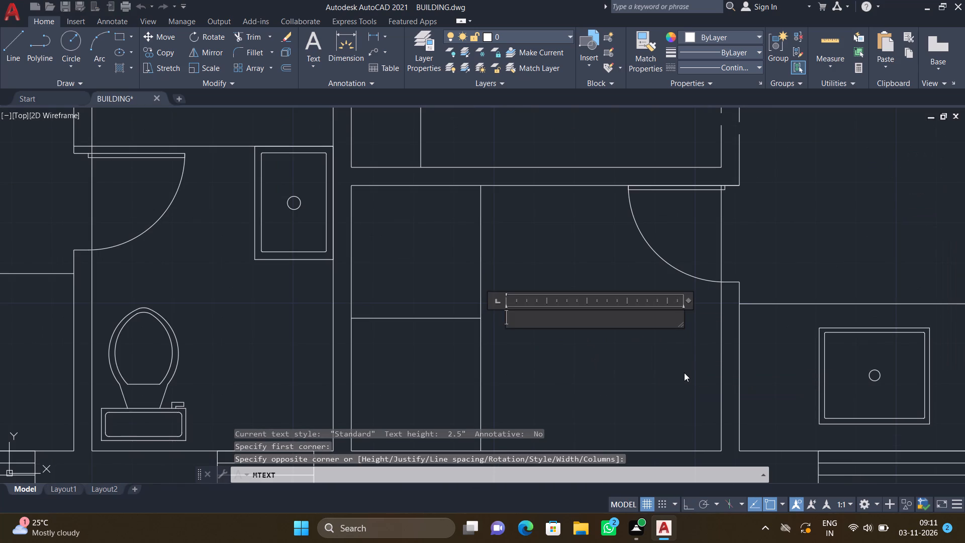
type("UTILITY")
key("Return")
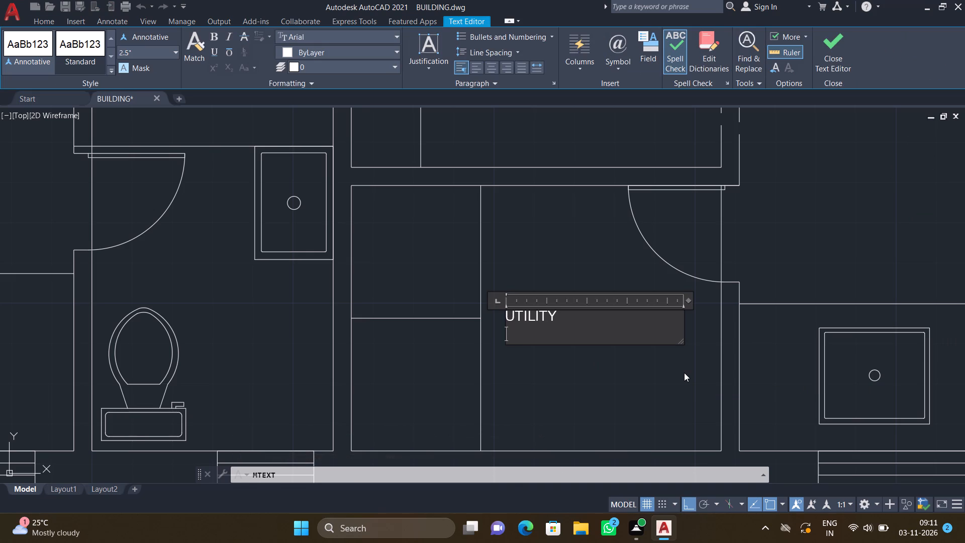
type("7'8\"")
key("asterisk")
type("5'")
type("6\"")
key("Return")
key("Escape")
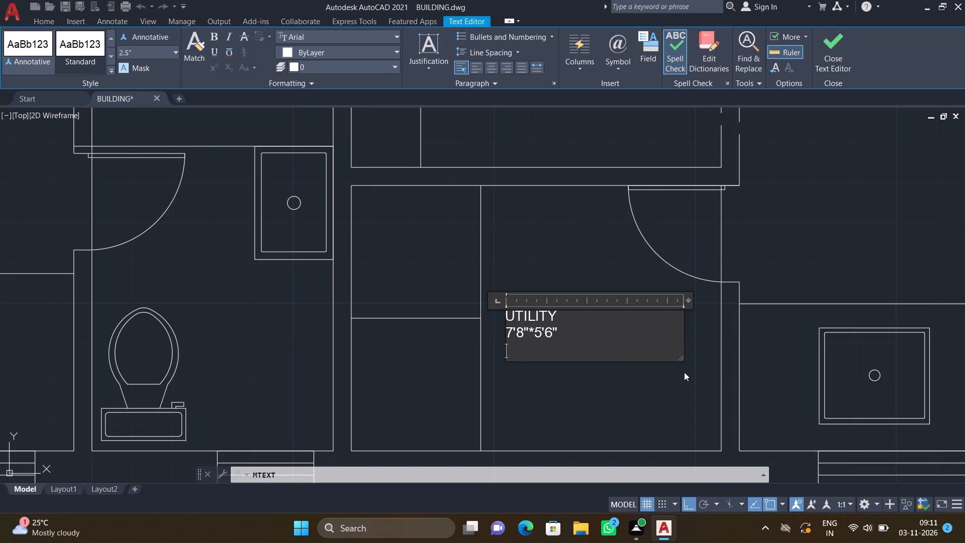
left_click(499, 260)
Turn Ortho off and move the UTILITY label about 1'-6" east-southeast, toward the middle of the room's open floor.
key("m")
key("Return")
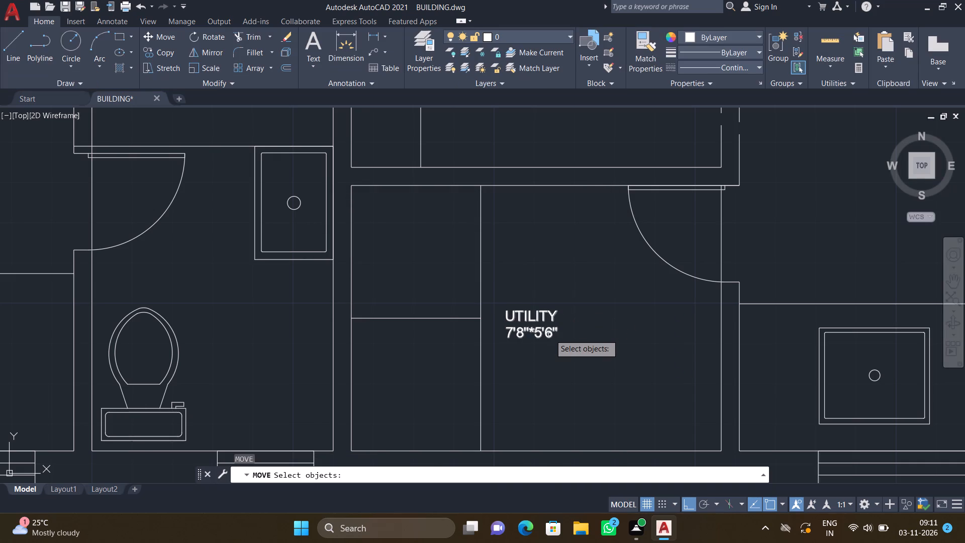
left_click(550, 334)
key("Return")
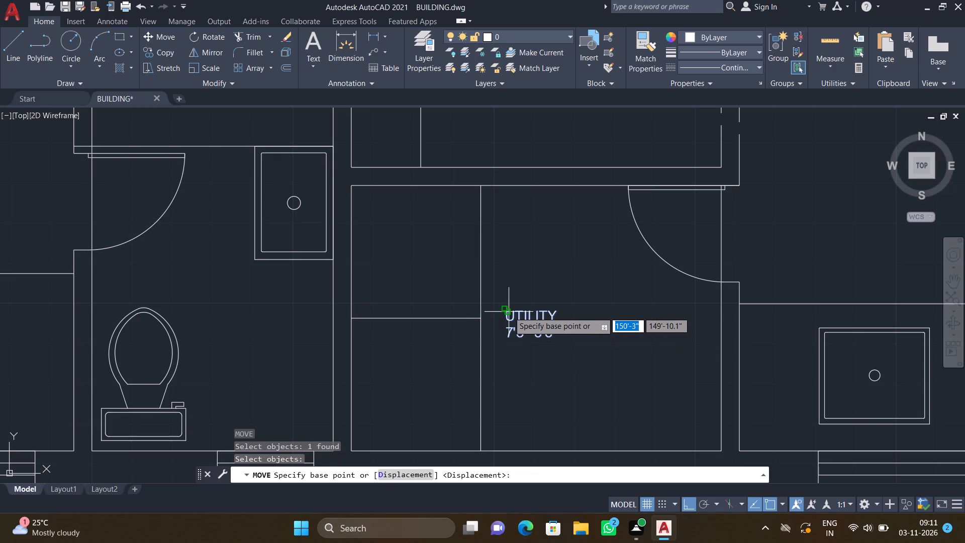
left_click(509, 312)
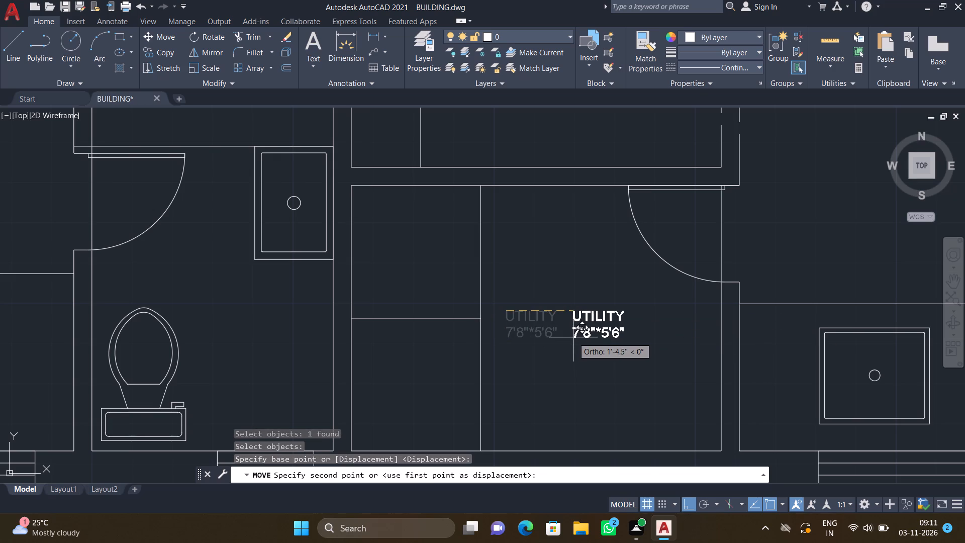
key("F8")
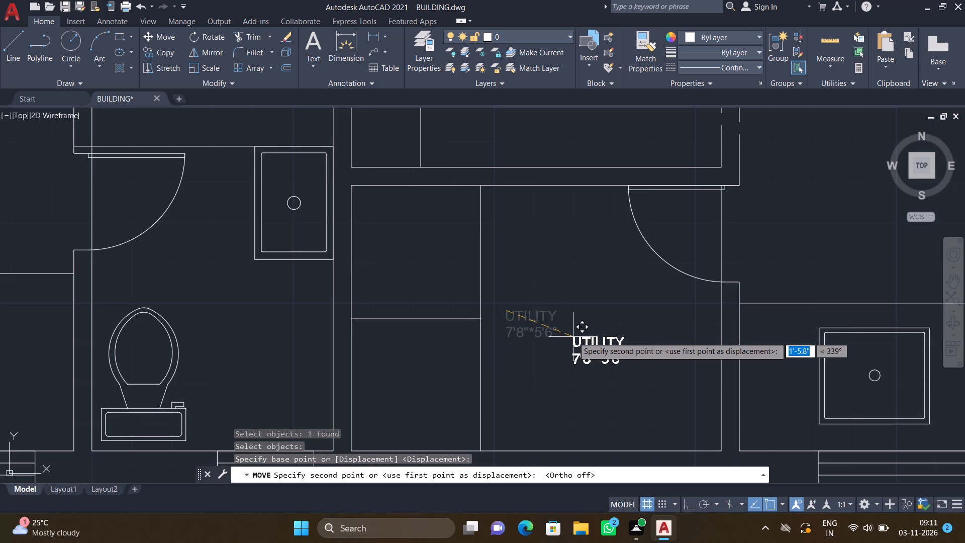
left_click(575, 334)
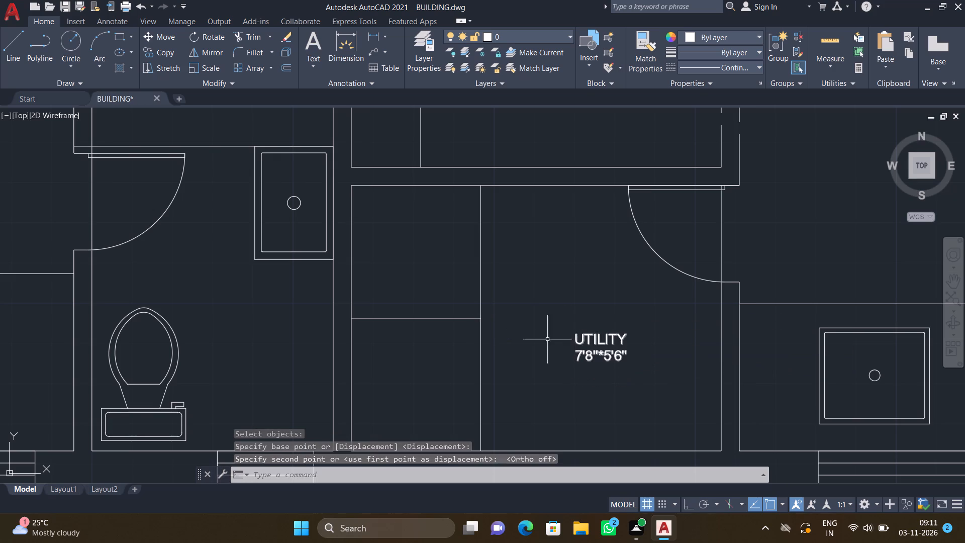
Label the northern of the two rectangles along the utility room's west wall with multiline text "wm" and save it.
scroll(506, 354, "down", 2)
scroll(479, 318, "up", 2)
type("MT")
key("Return")
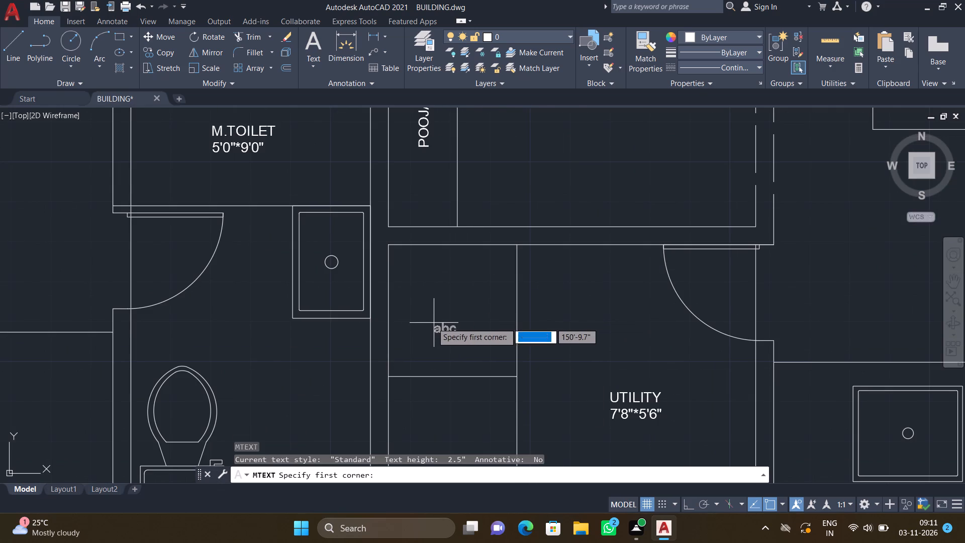
left_click(410, 306)
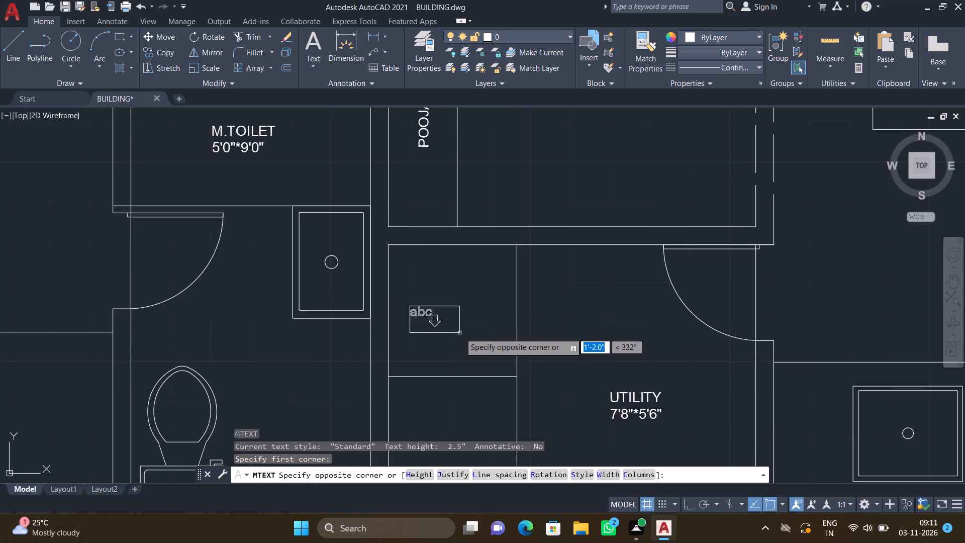
scroll(460, 333, "up", 2)
left_click(552, 349)
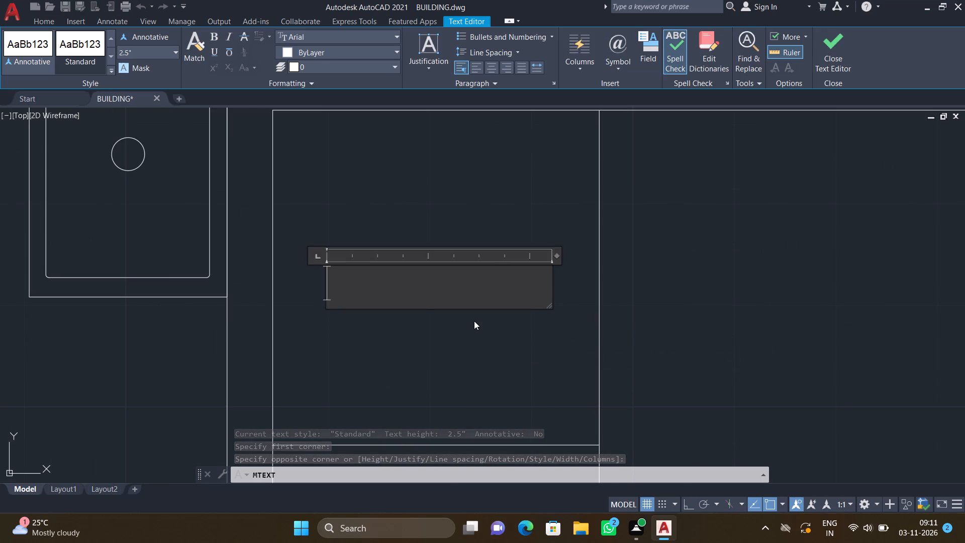
type("wm")
key("Return")
key("Escape")
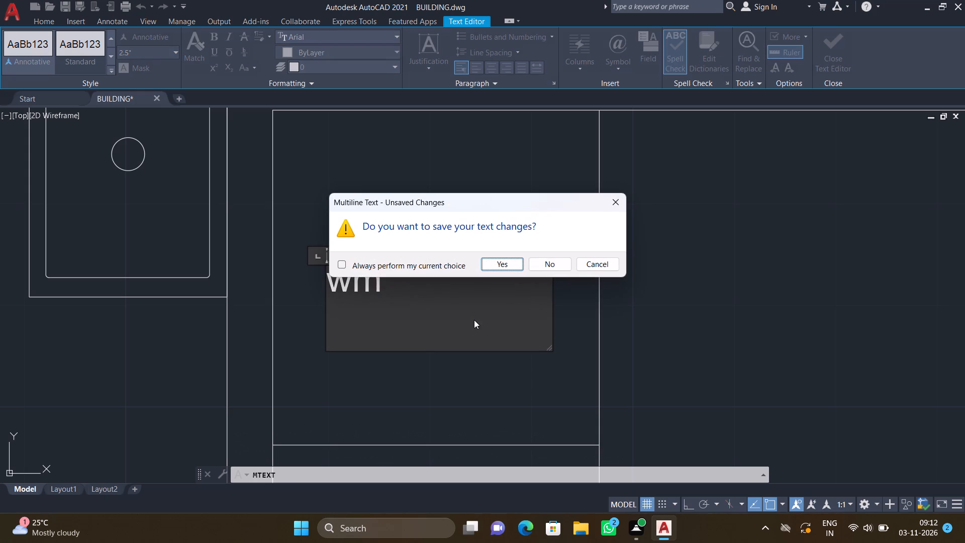
left_click(507, 266)
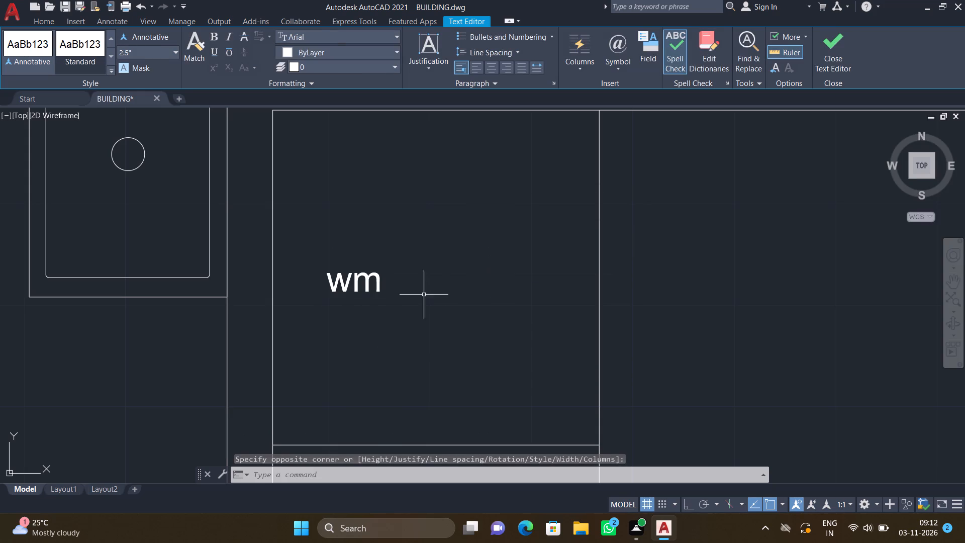
Move the wm label about 8" east to the middle of its rectangle.
key("m")
key("Return")
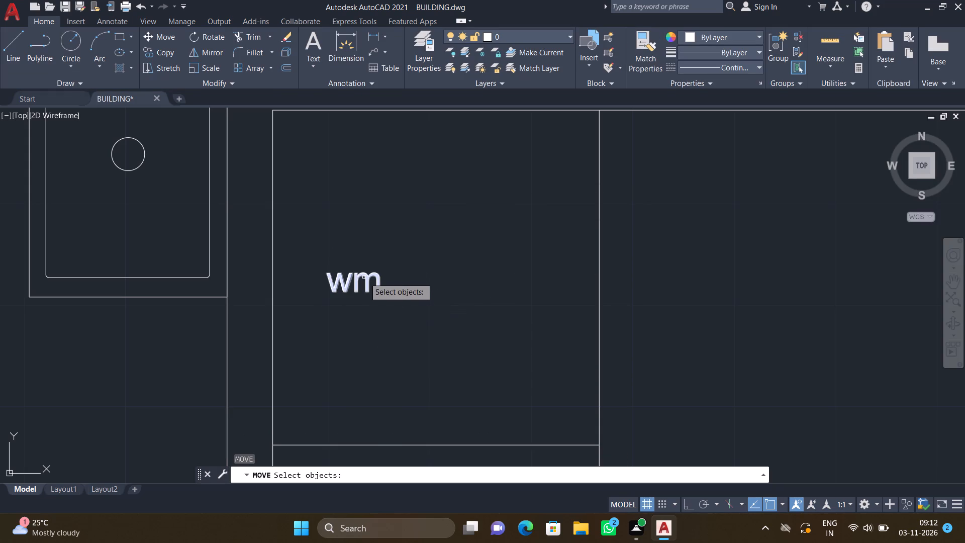
left_click(378, 286)
key("Return")
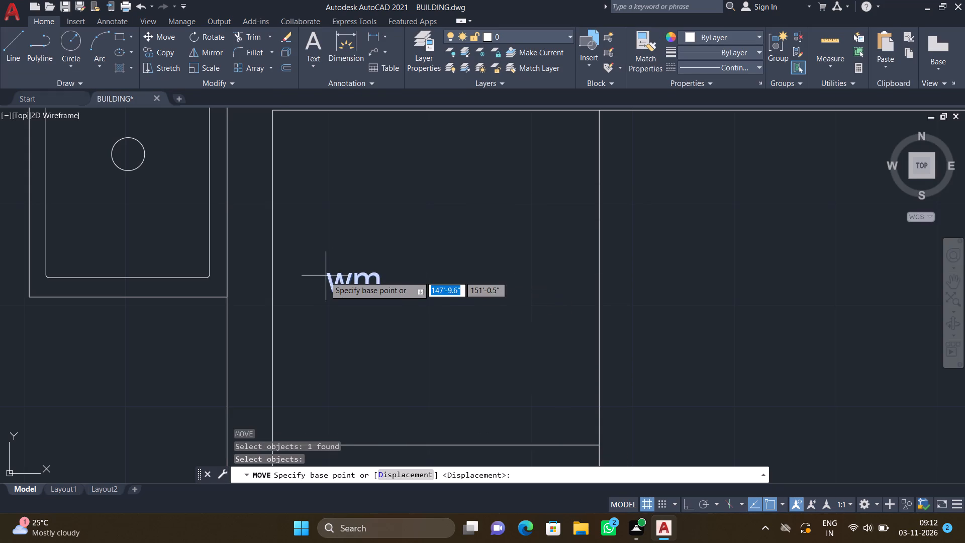
left_click(354, 276)
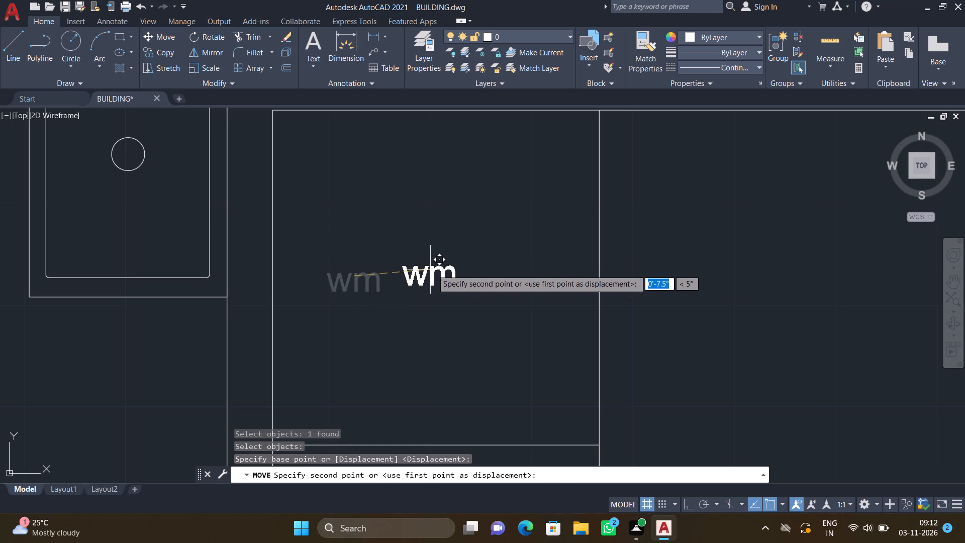
left_click(435, 271)
Label the rectangle directly south of the wm rectangle with multiline text "dw" and save it.
scroll(433, 285, "down", 3)
scroll(428, 354, "down", 1)
scroll(428, 358, "up", 2)
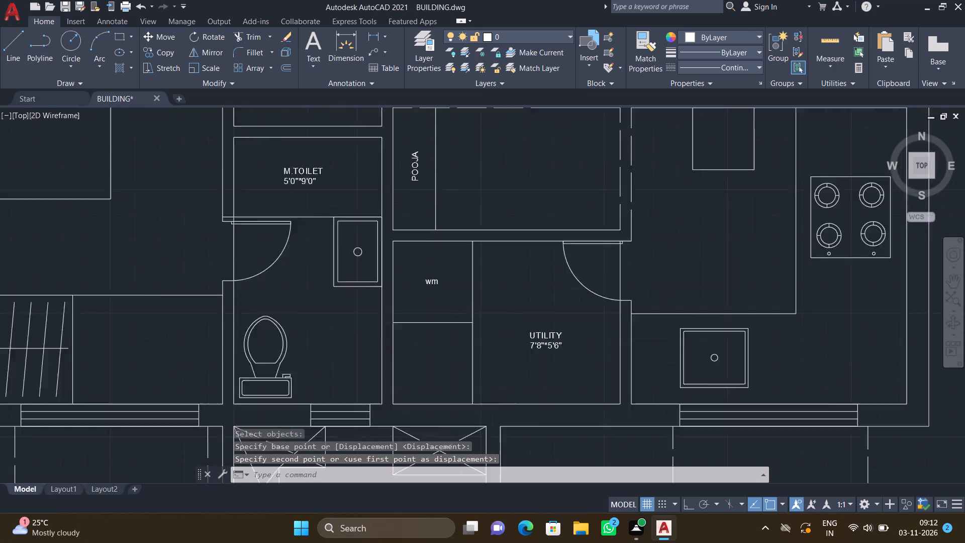
key("m")
key("t")
key("Return")
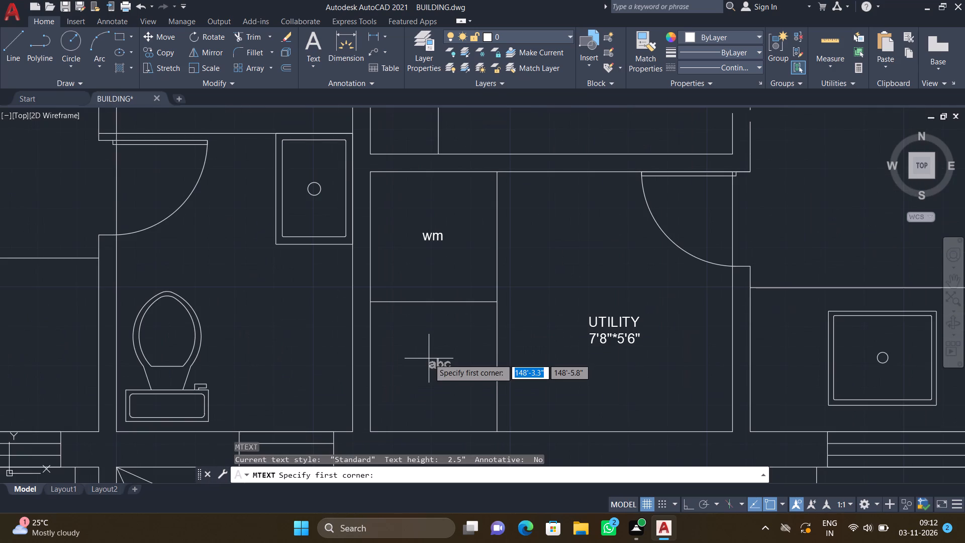
scroll(415, 380, "up", 1)
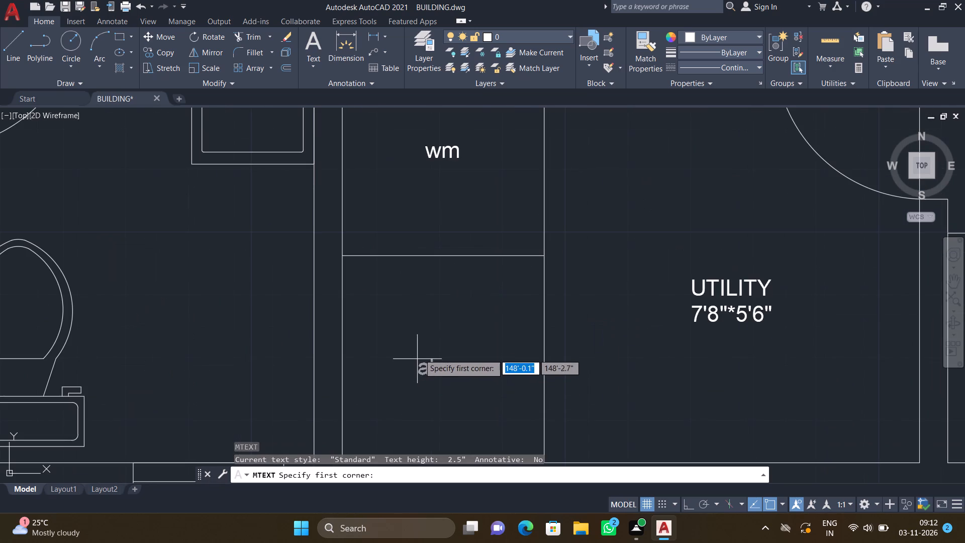
left_click(414, 336)
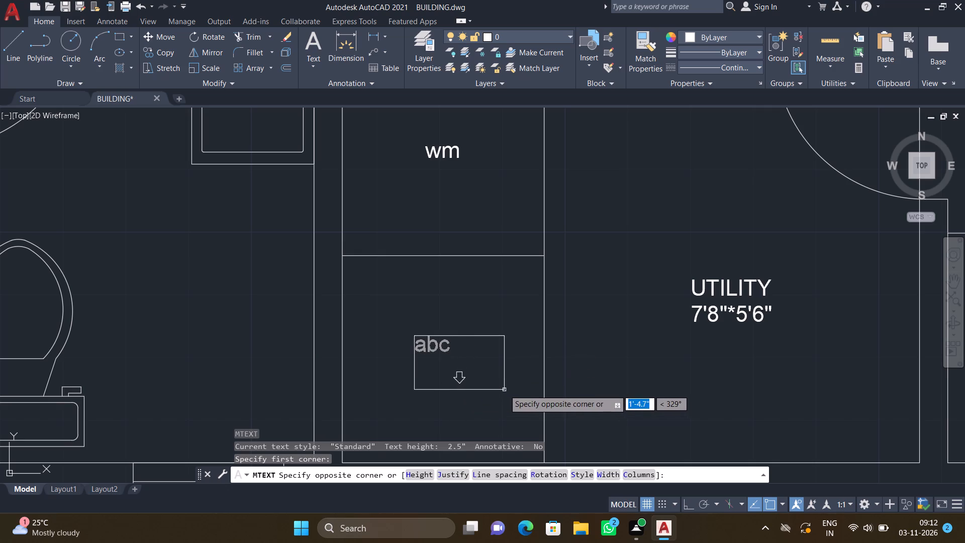
left_click(504, 390)
type("dw")
key("Return")
key("Escape")
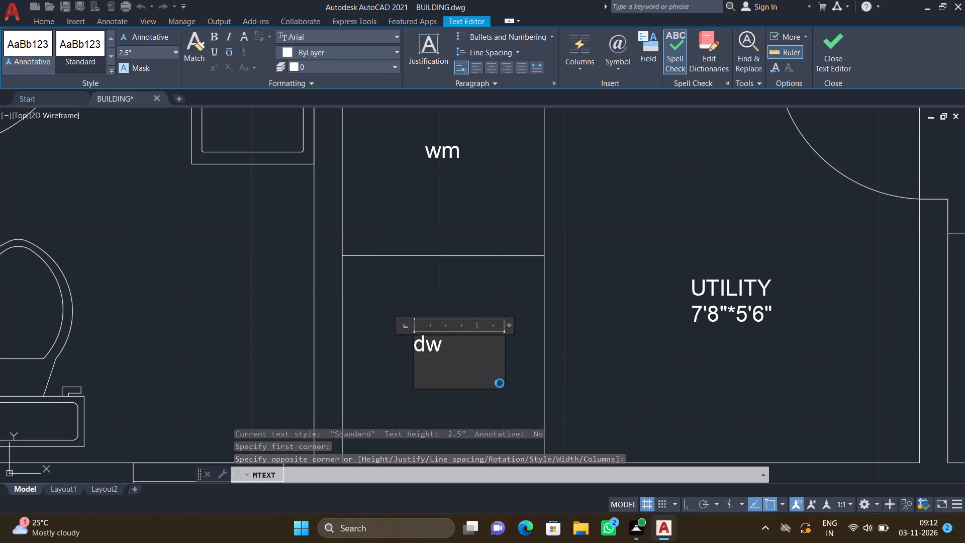
left_click(507, 262)
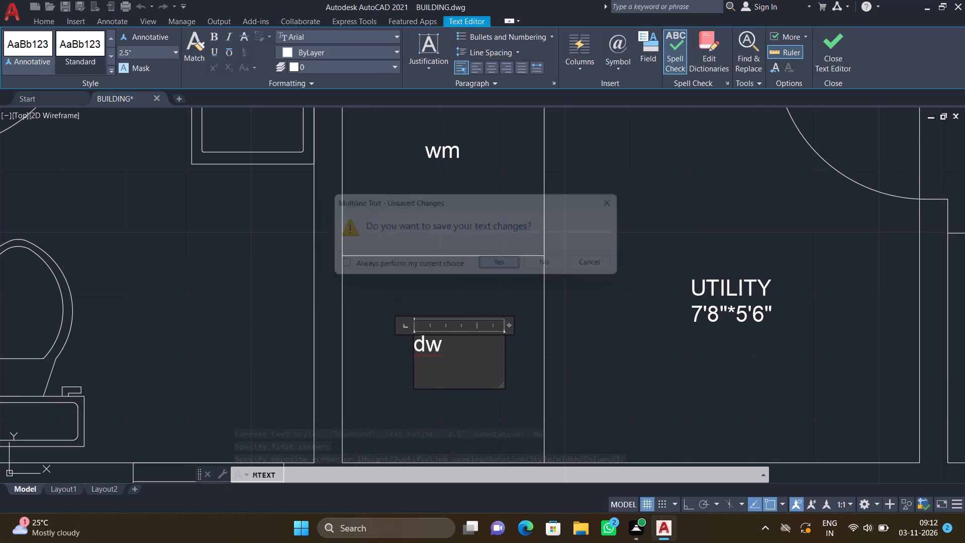
Move the dw label slightly east-northeast, toward the middle of its rectangle.
scroll(438, 360, "up", 2)
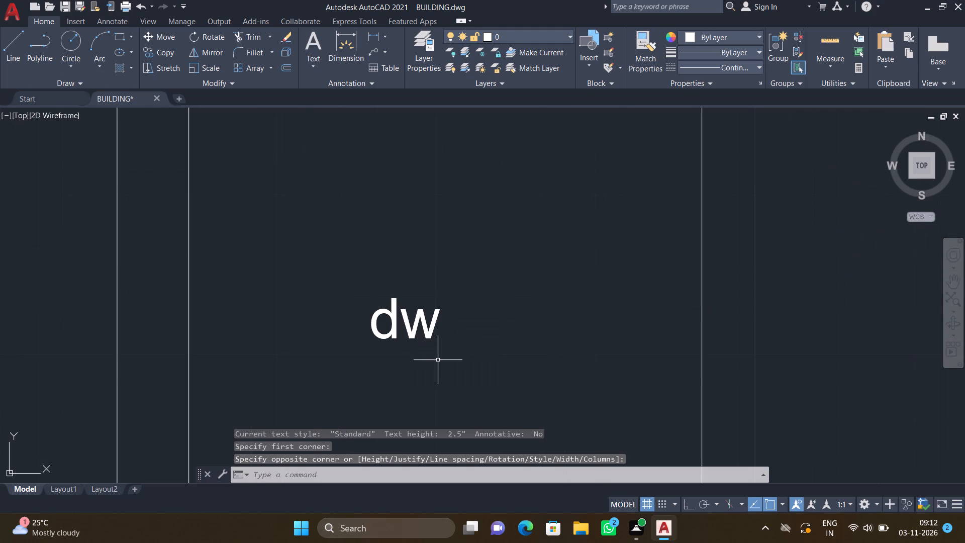
key("m")
key("Return")
left_click(429, 336)
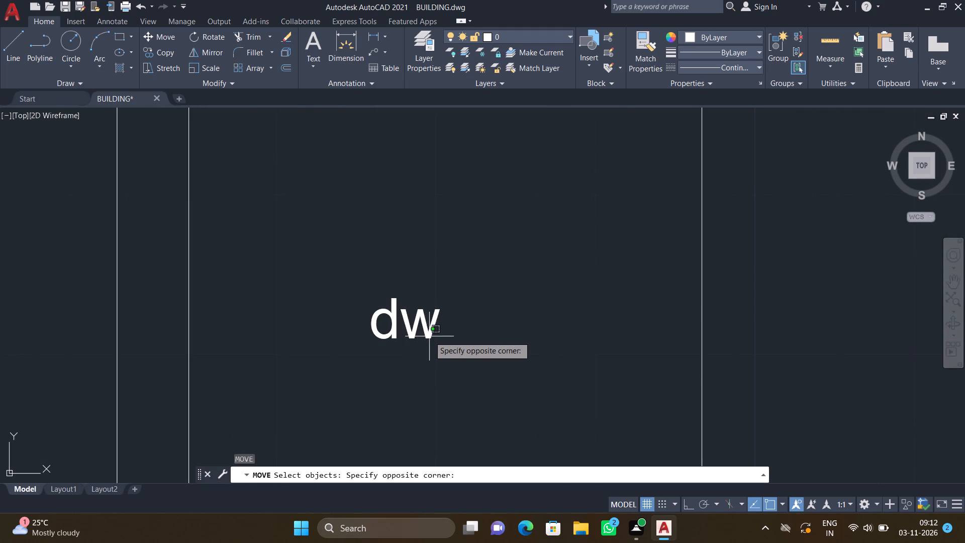
key("Return")
key("m")
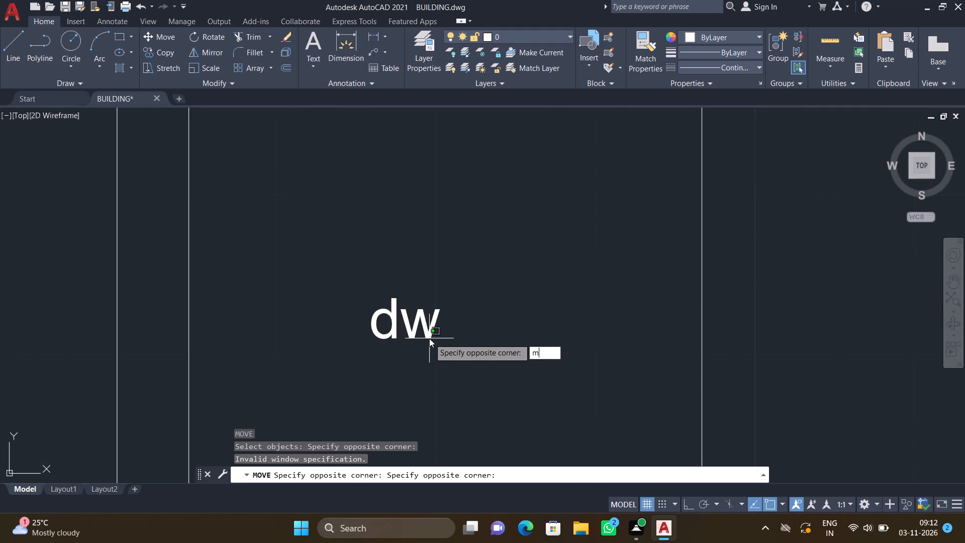
key("Return")
left_click(422, 325)
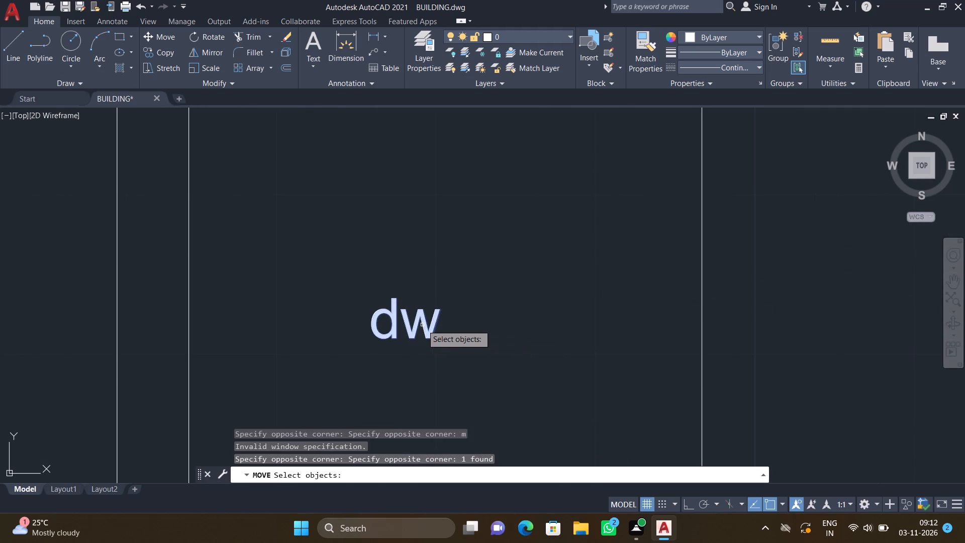
key("Return")
left_click(394, 301)
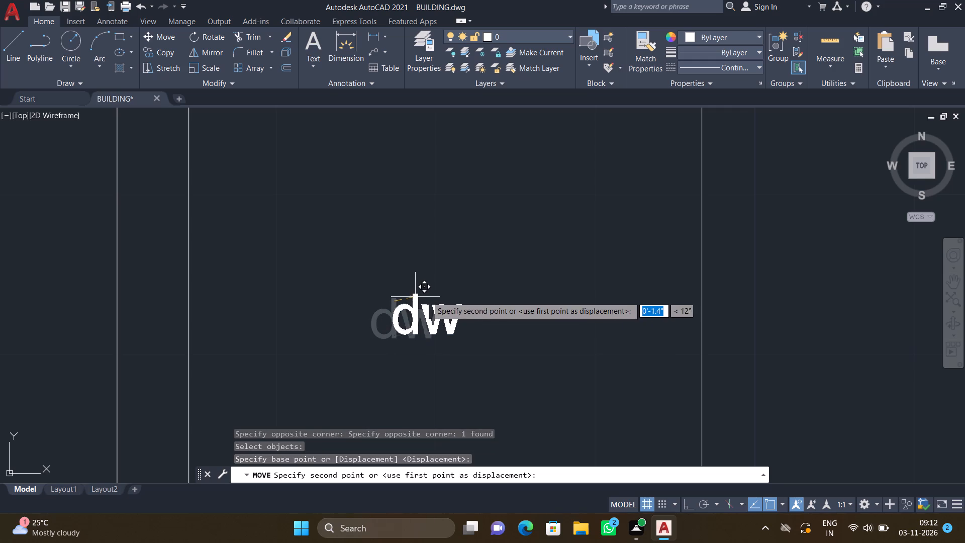
left_click(435, 291)
scroll(425, 335, "down", 3)
scroll(427, 343, "up", 2)
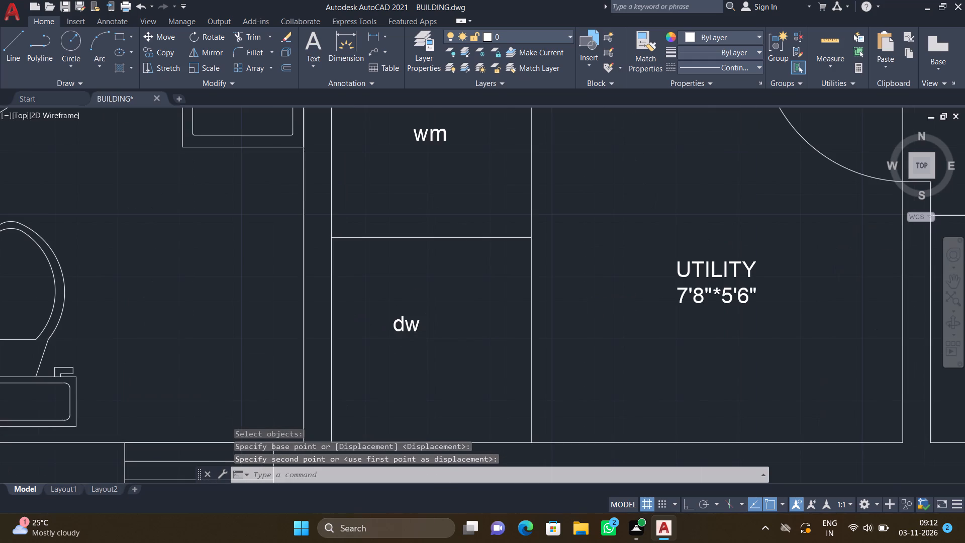
Move the dw label about 4" east-southeast to the middle of its rectangle.
key("m")
key("Return")
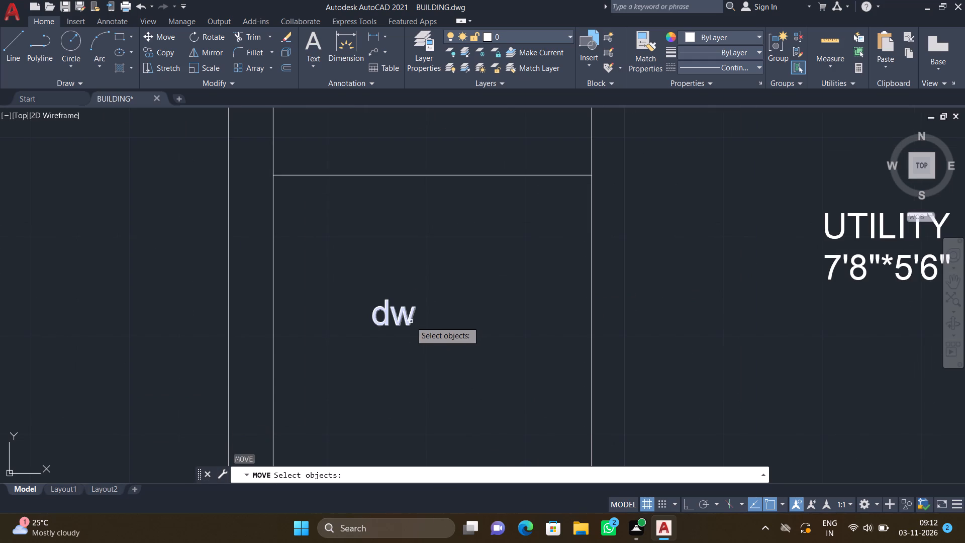
left_click(411, 321)
key("Return")
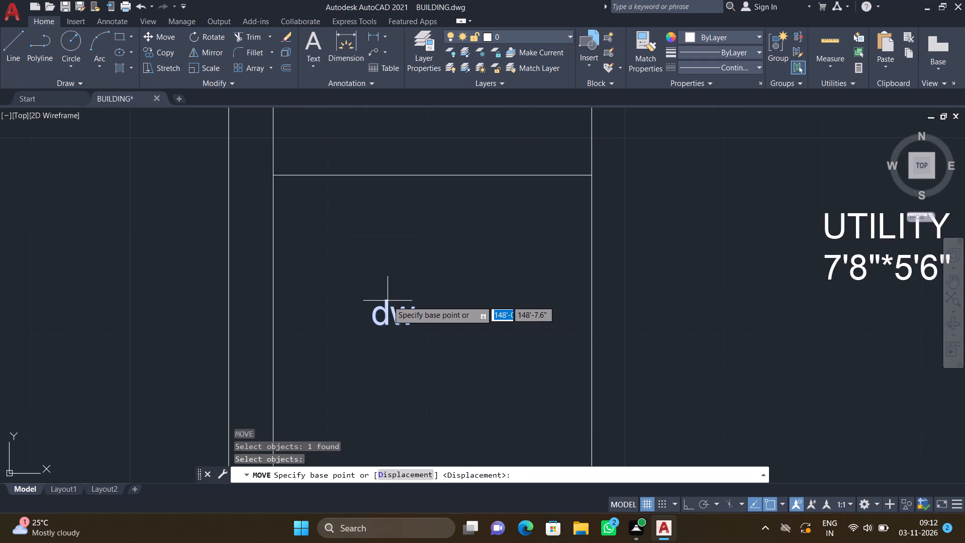
left_click(387, 301)
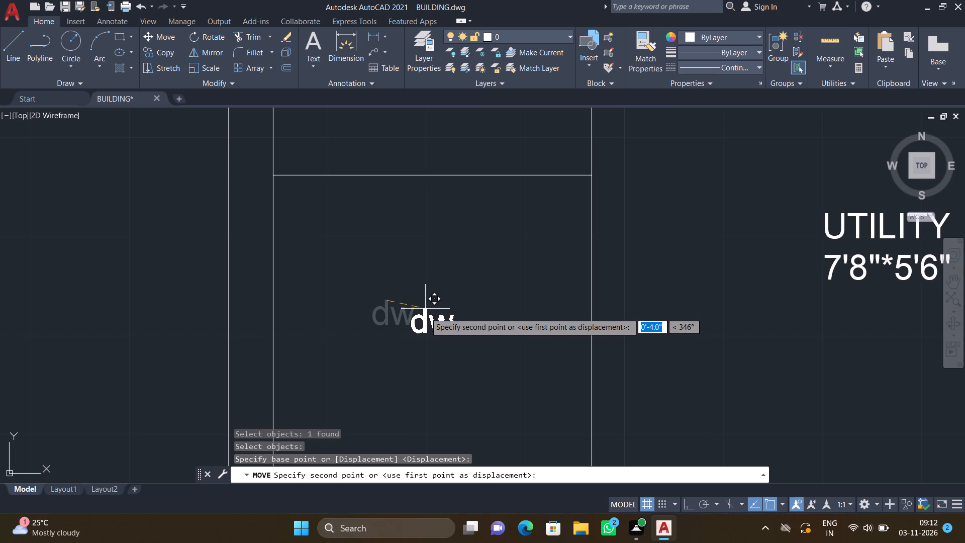
left_click(425, 320)
Start a multiline text label in the kitchen floor area west of the stove, with "KITCHEN" in capitals as its first line.
scroll(421, 312, "down", 3)
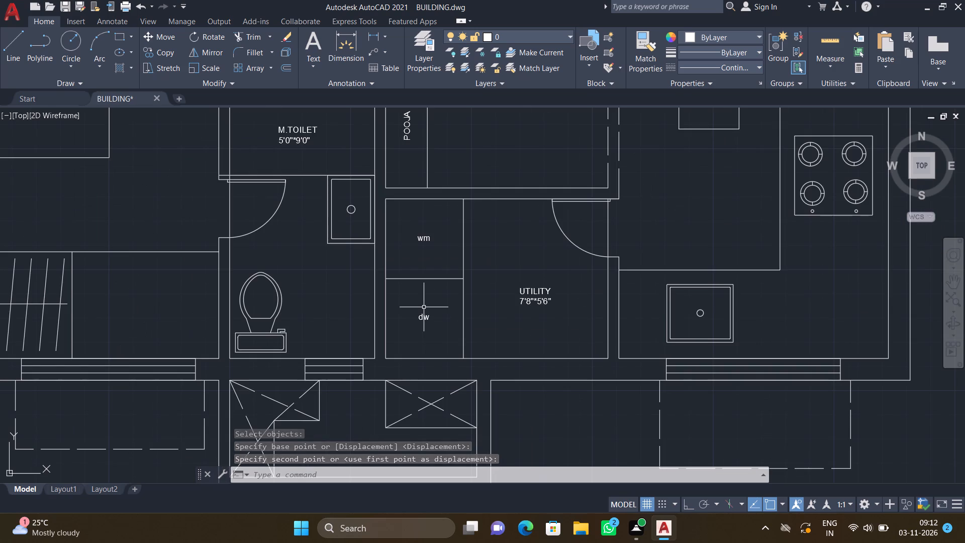
scroll(432, 332, "down", 2)
scroll(554, 267, "up", 2)
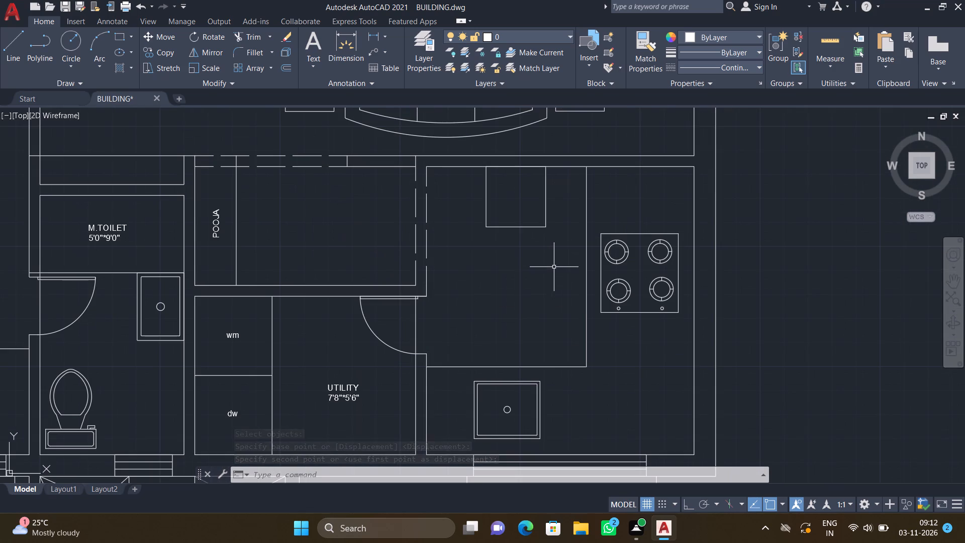
type("mt")
key("Return")
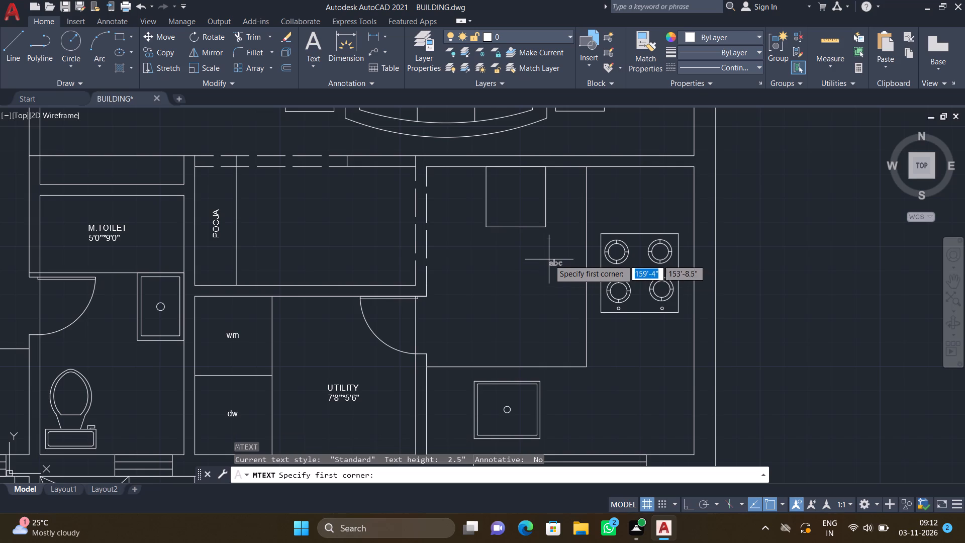
left_click(462, 265)
scroll(567, 310, "up", 1)
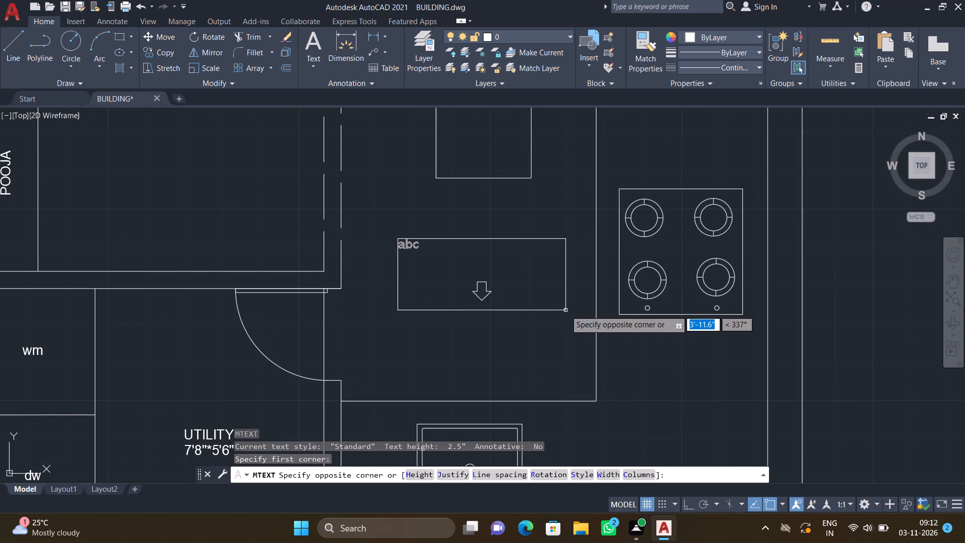
left_click(569, 310)
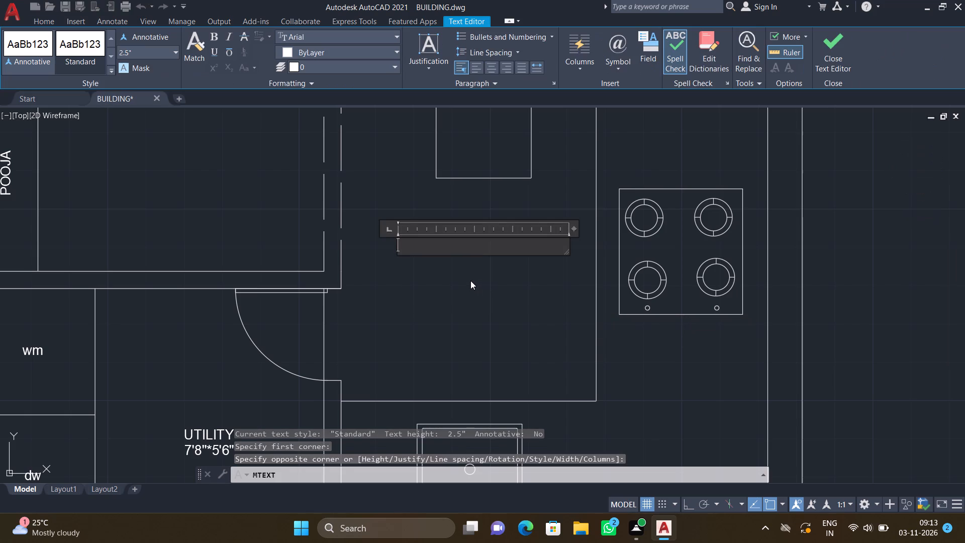
type("kitchen")
key("Return")
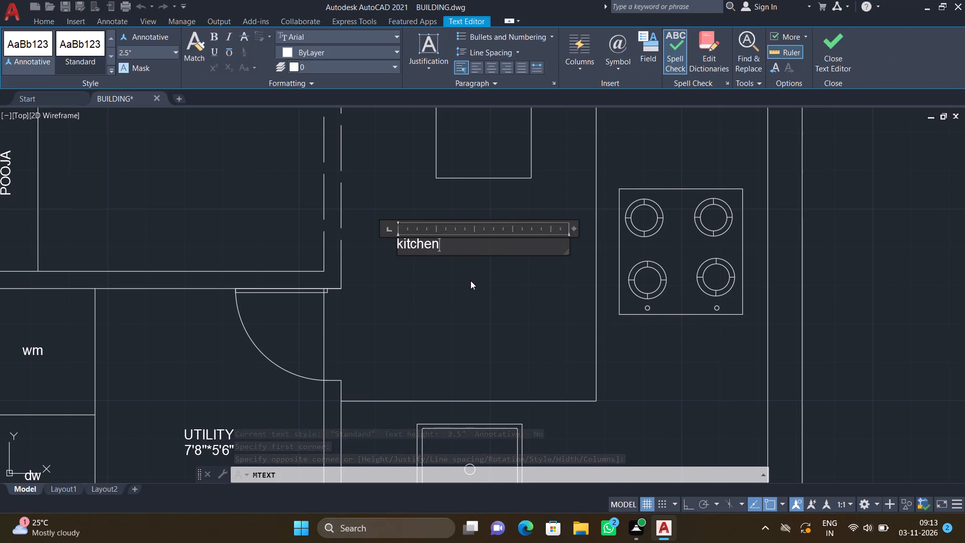
key("BackSpace")
key("BackSpace")
key("BackSpace")
key("BackSpace")
key("BackSpace")
key("BackSpace")
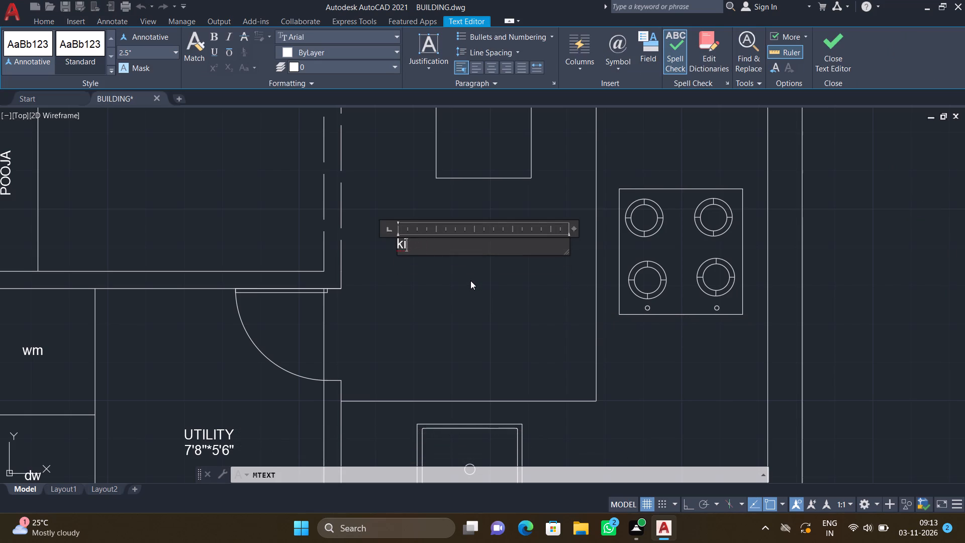
key("BackSpace")
key("BackSpace")
type("KITC")
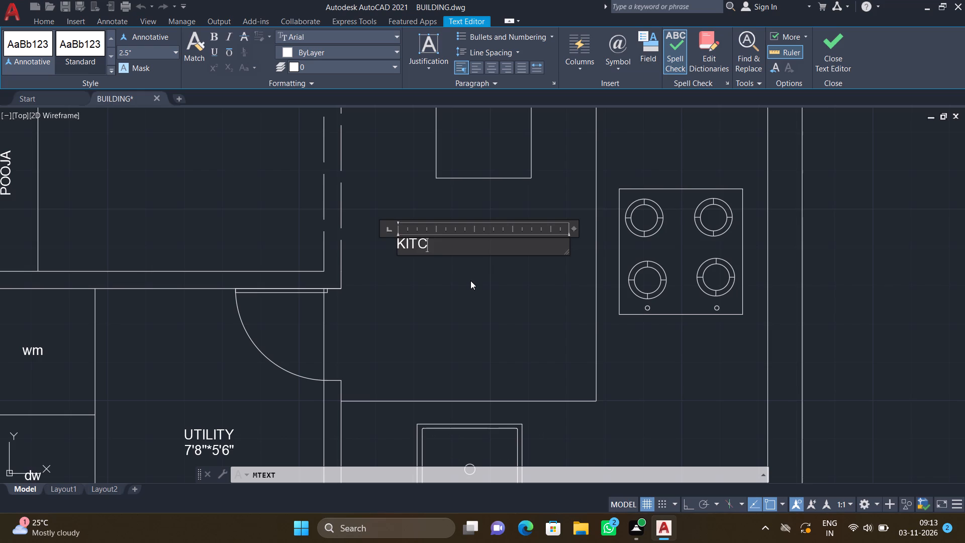
type("HEN")
key("Return")
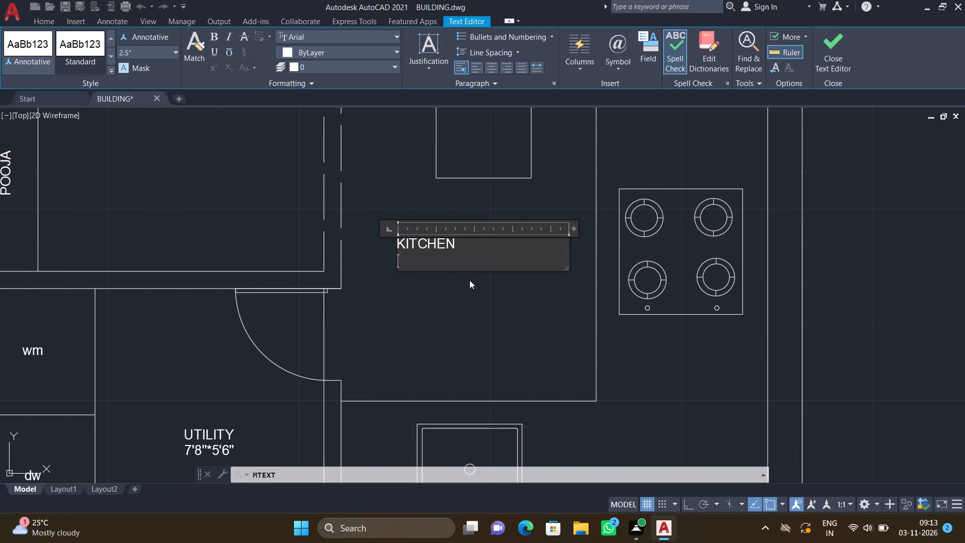
Add the size 9'0"*10'0" as the second line of the kitchen label and save the text.
type("9'")
type("0\"*")
type("10'")
type("0\"")
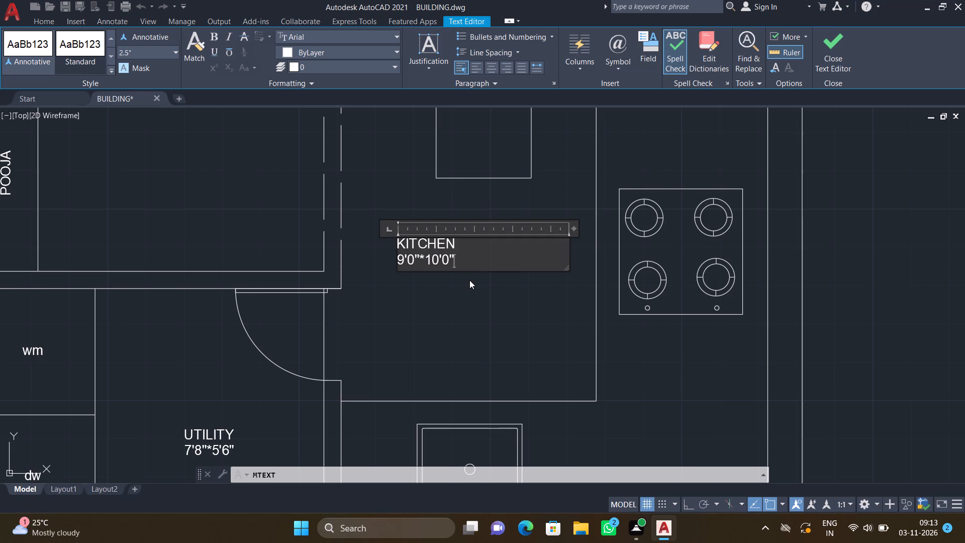
key("Return")
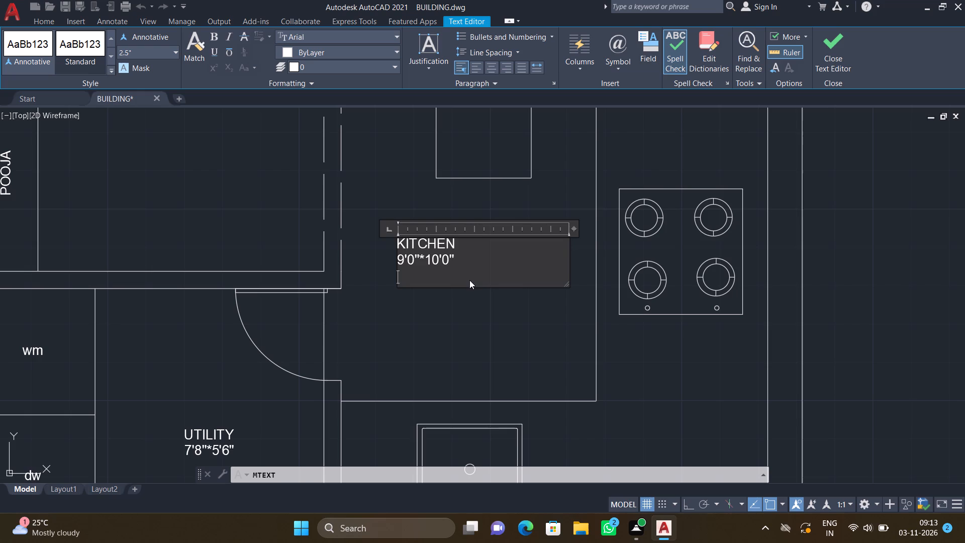
key("Escape")
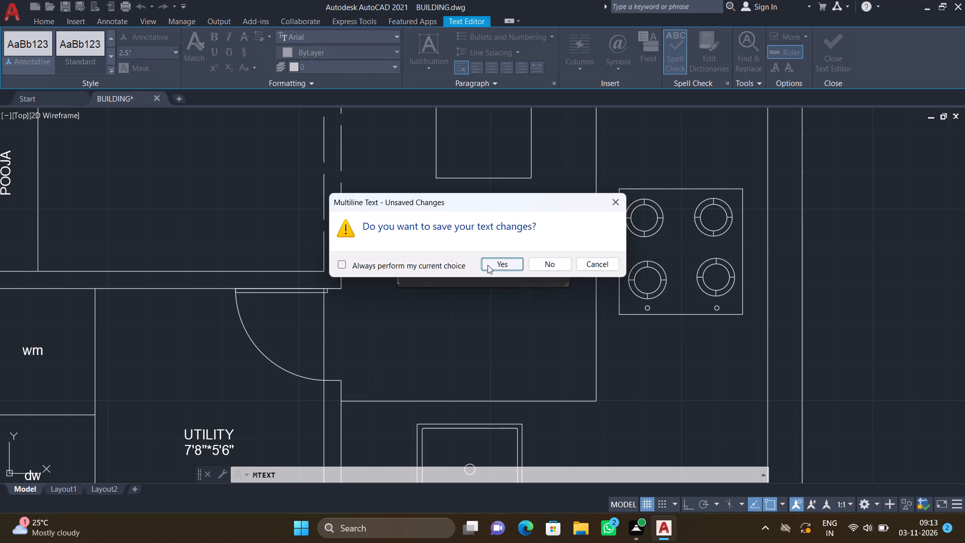
left_click(488, 265)
Move the KITCHEN label southeast toward the middle of the kitchen's open floor area.
scroll(466, 261, "up", 1)
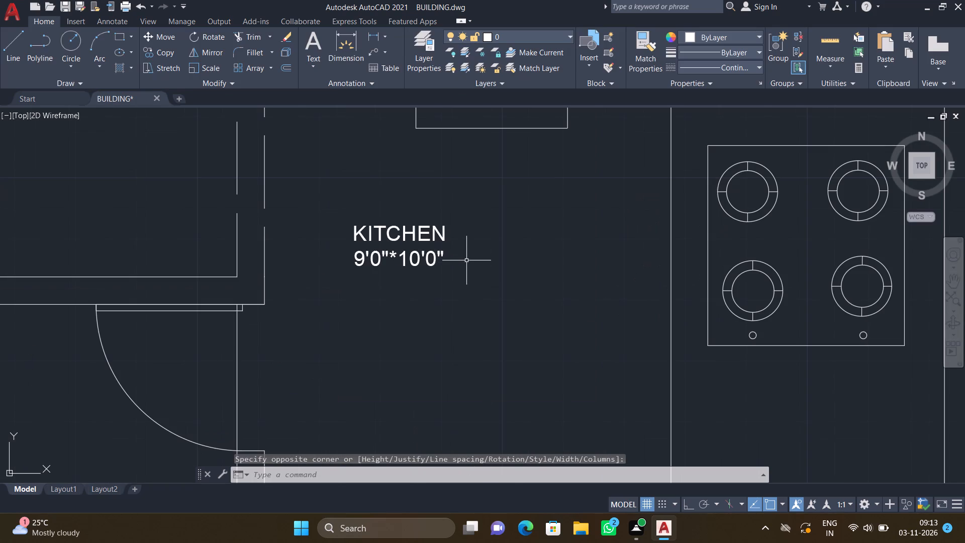
key("m")
key("Return")
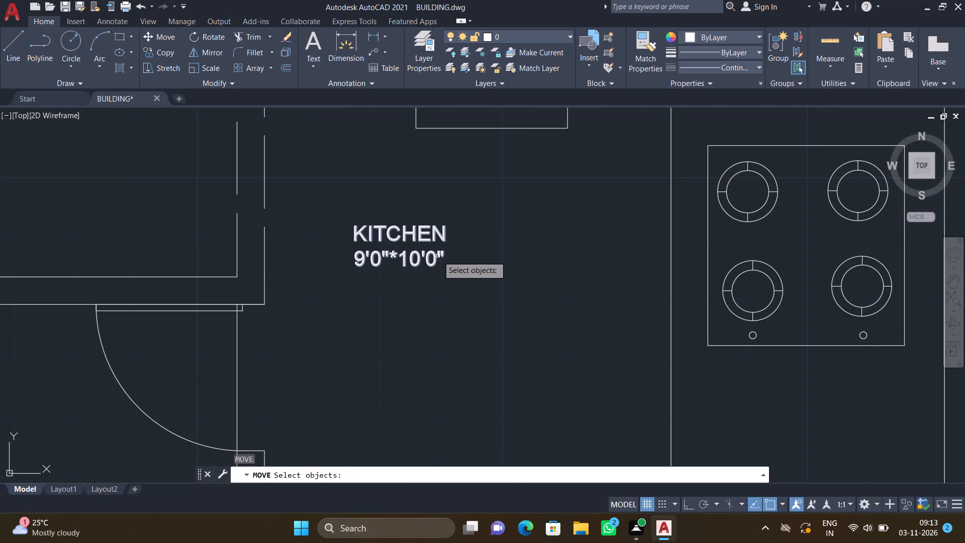
left_click(438, 256)
key("Return")
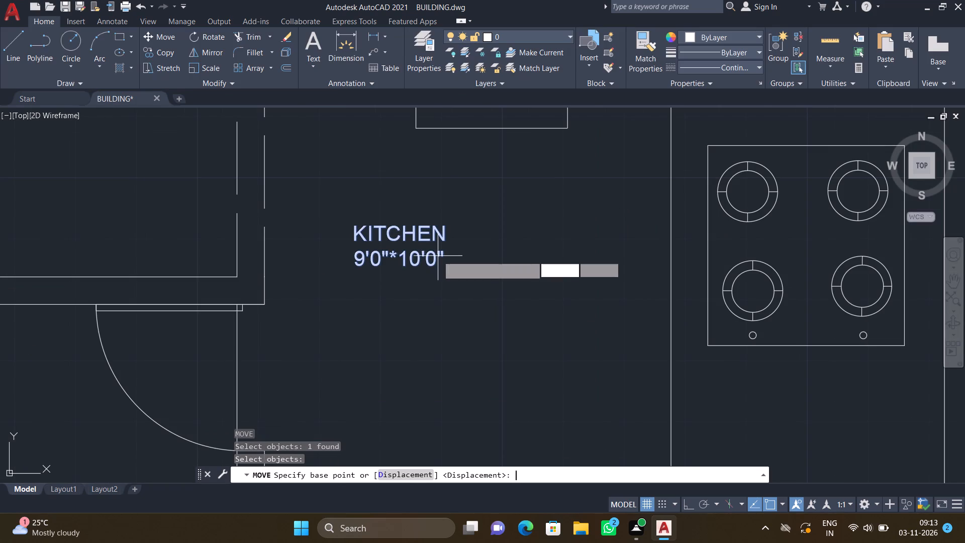
left_click(355, 225)
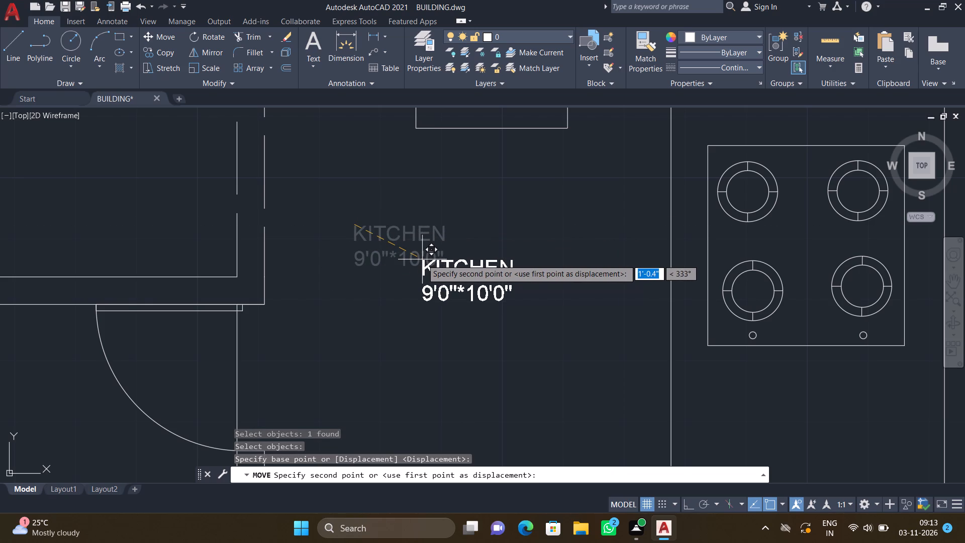
left_click(431, 284)
Label the crossed L-shaped duct outside the toilet's south wall with multiline text "D" and save it.
scroll(417, 264, "down", 3)
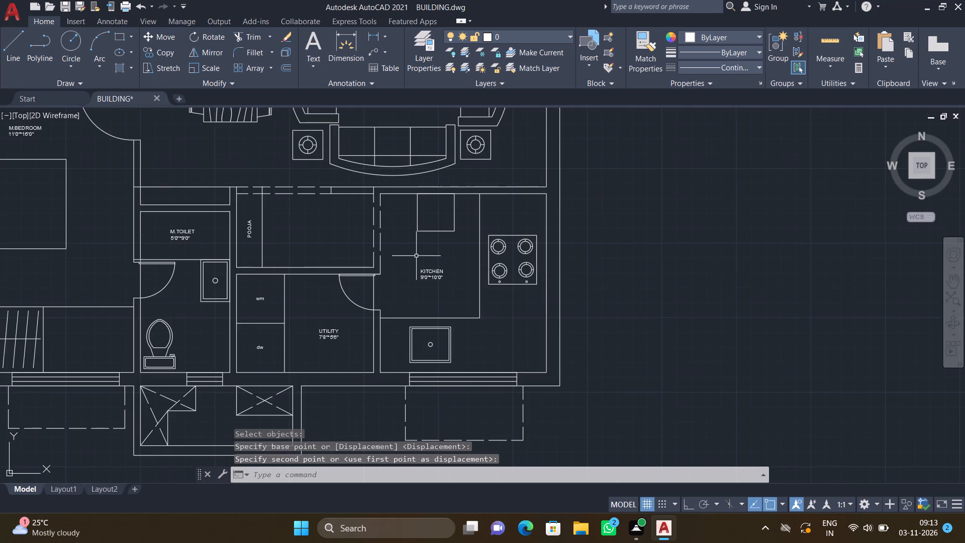
scroll(415, 253, "down", 2)
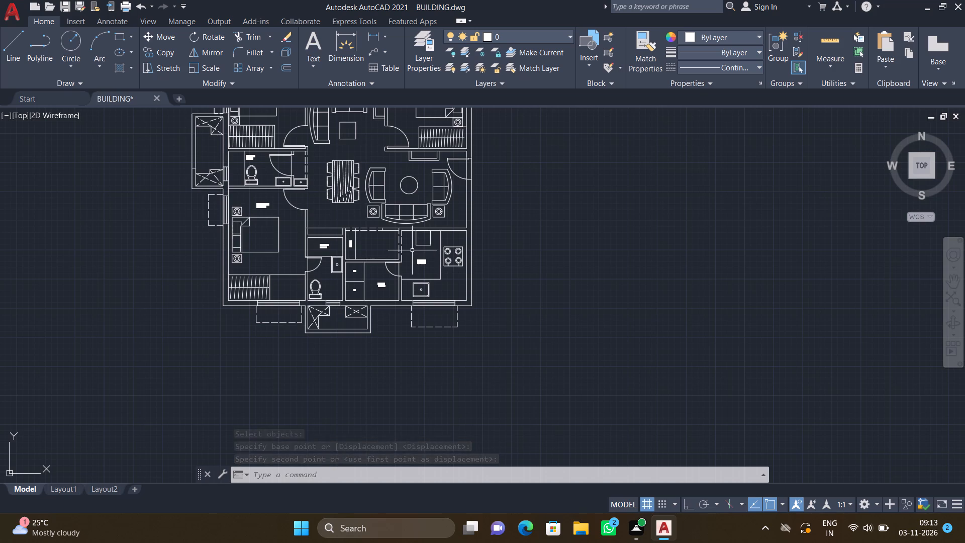
scroll(416, 260, "up", 2)
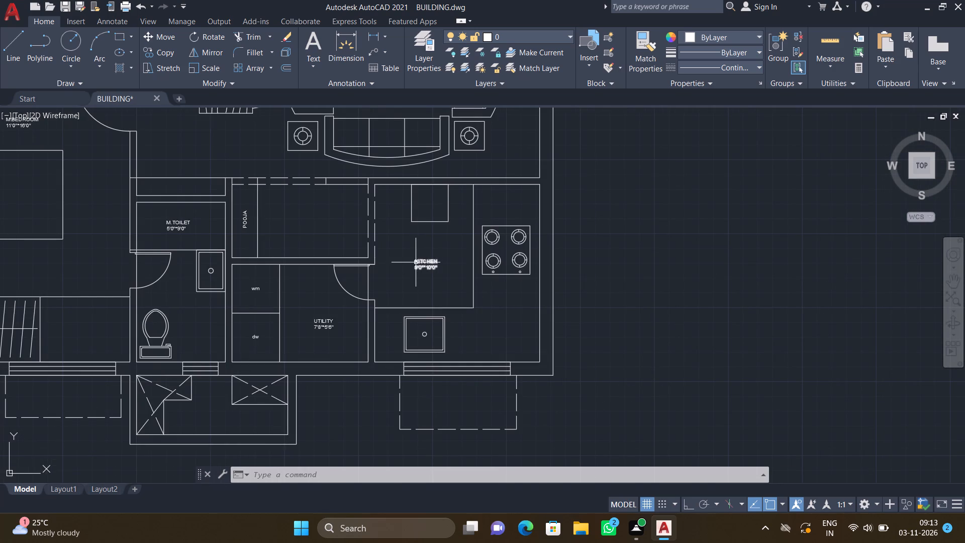
scroll(356, 306, "down", 2)
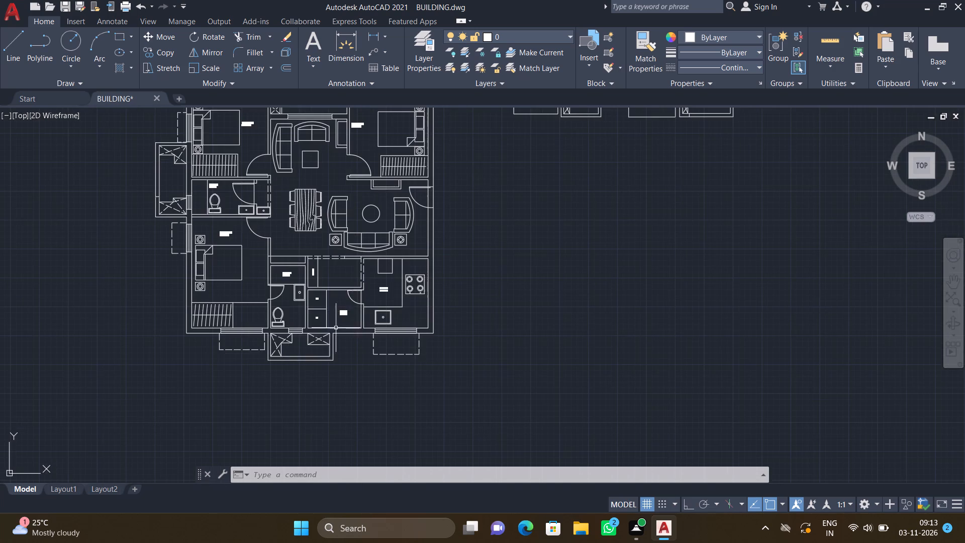
scroll(296, 357, "up", 2)
scroll(248, 304, "up", 3)
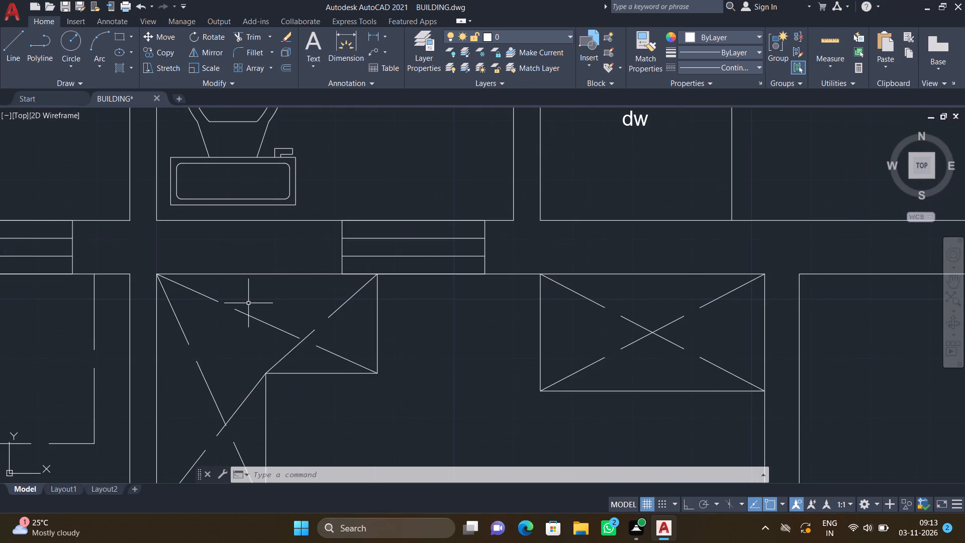
type("MT")
key("Return")
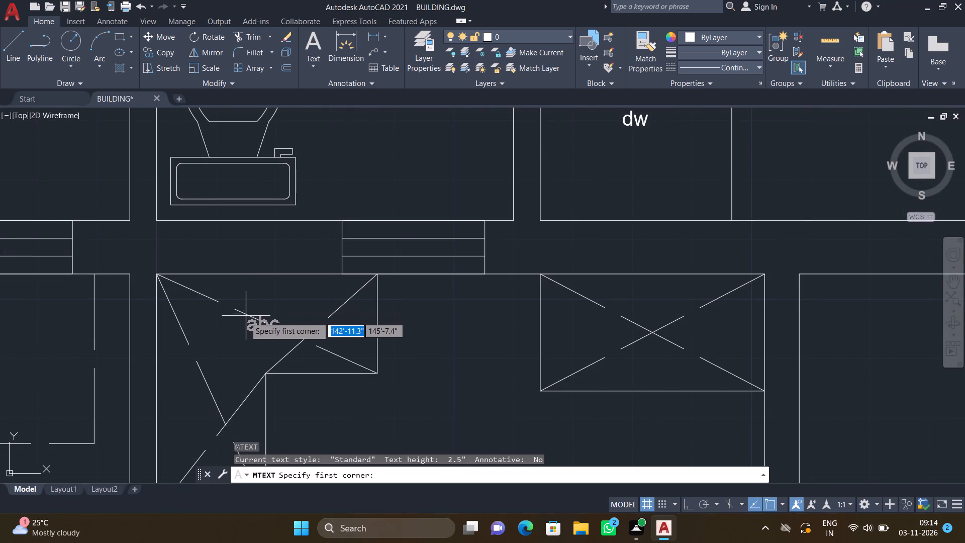
scroll(289, 319, "down", 1)
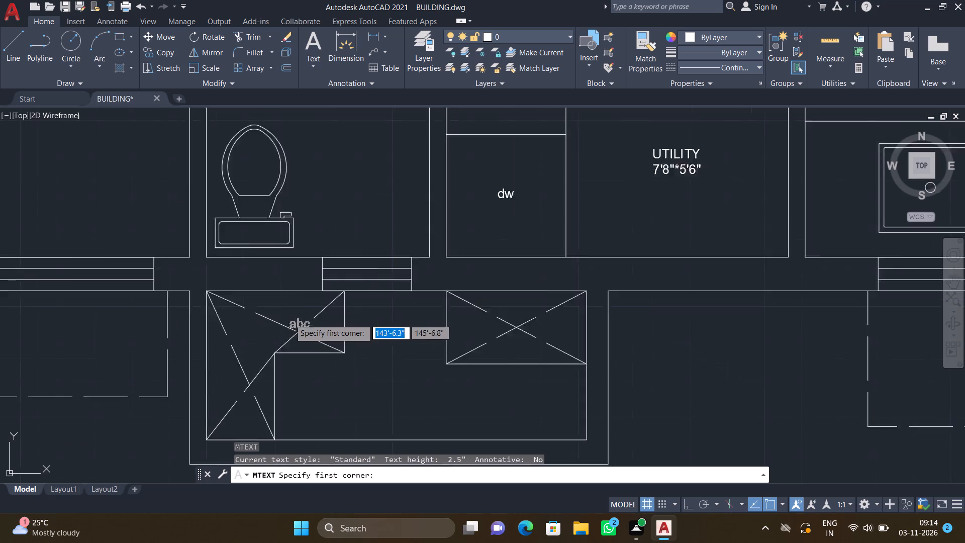
scroll(289, 319, "down", 1)
scroll(292, 317, "up", 5)
left_click_drag(259, 309, 263, 316)
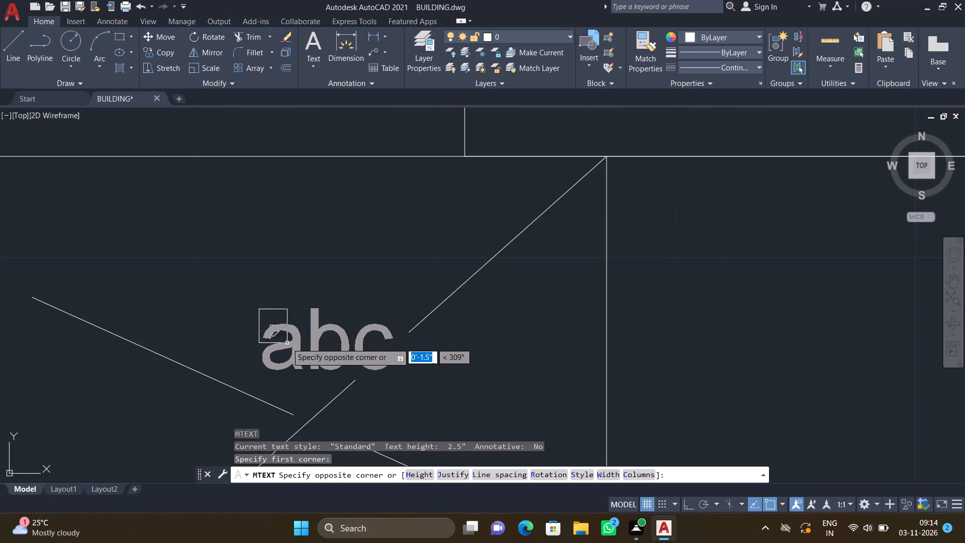
left_click(346, 368)
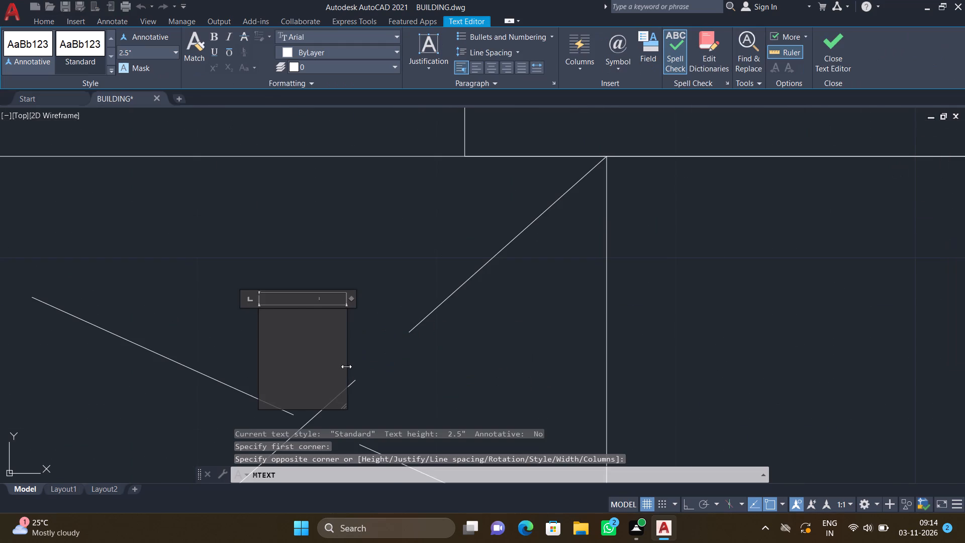
key("d")
key("Return")
key("Escape")
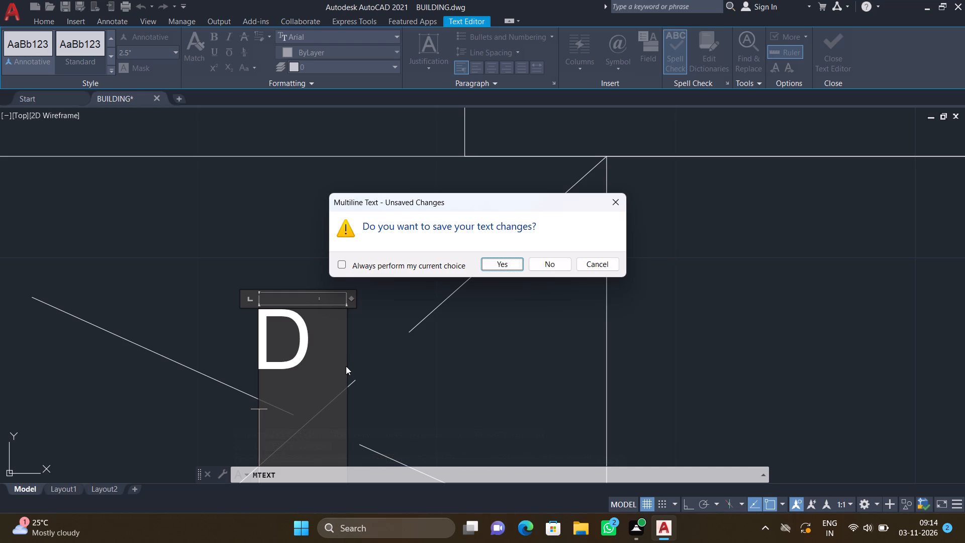
left_click(490, 265)
scroll(365, 307, "down", 5)
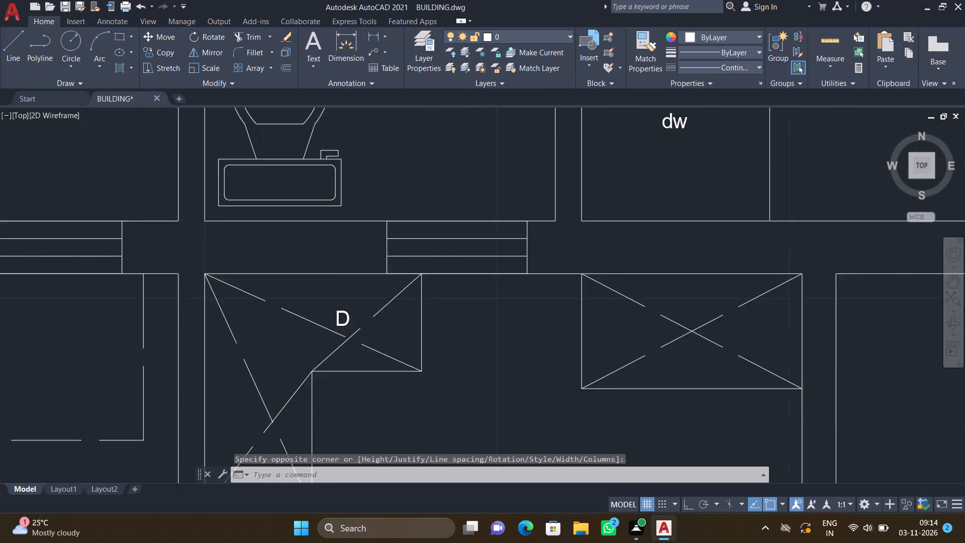
Label the crossed rectangular duct outside the utility's south wall with multiline text "D" and save it.
scroll(359, 315, "down", 2)
scroll(445, 322, "up", 4)
type("MT")
key("Return")
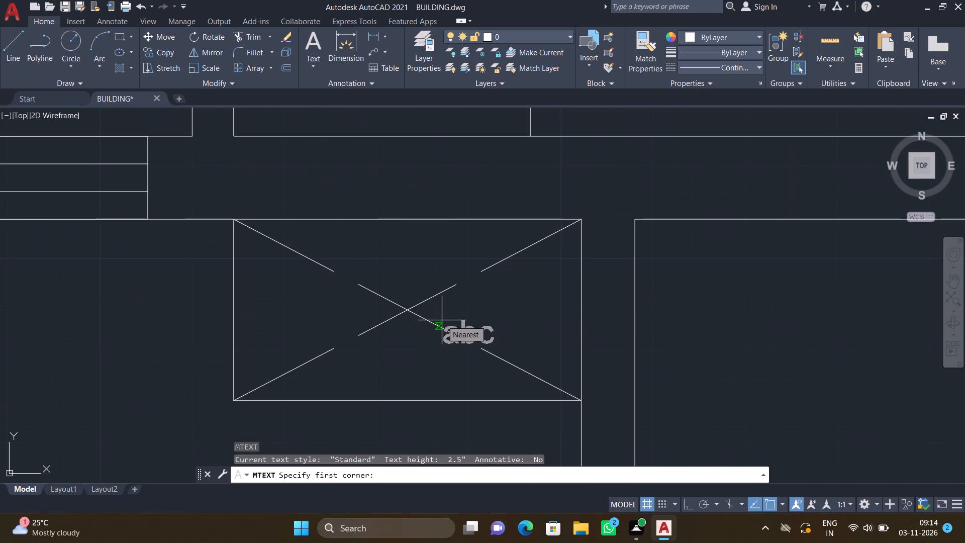
scroll(433, 316, "up", 2)
left_click(316, 196)
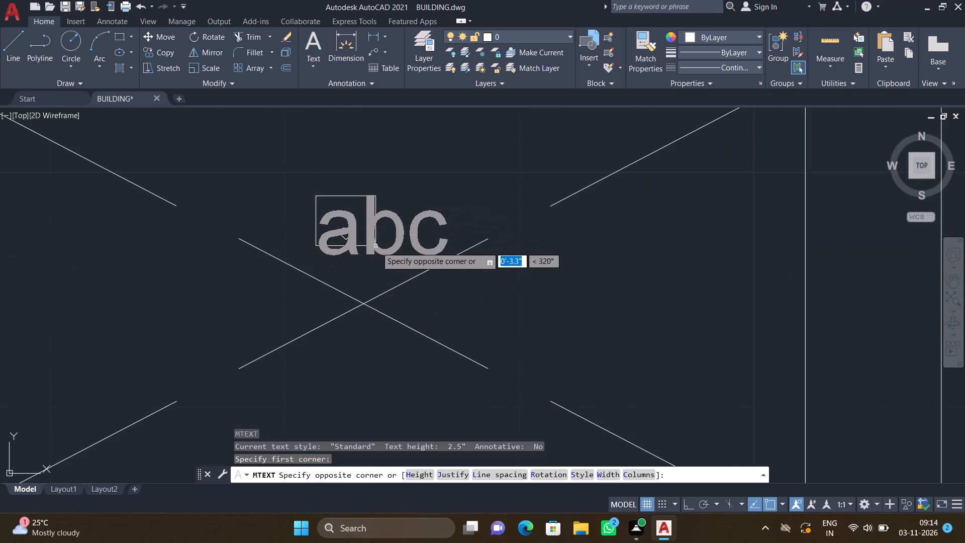
double_click(385, 252)
key("d")
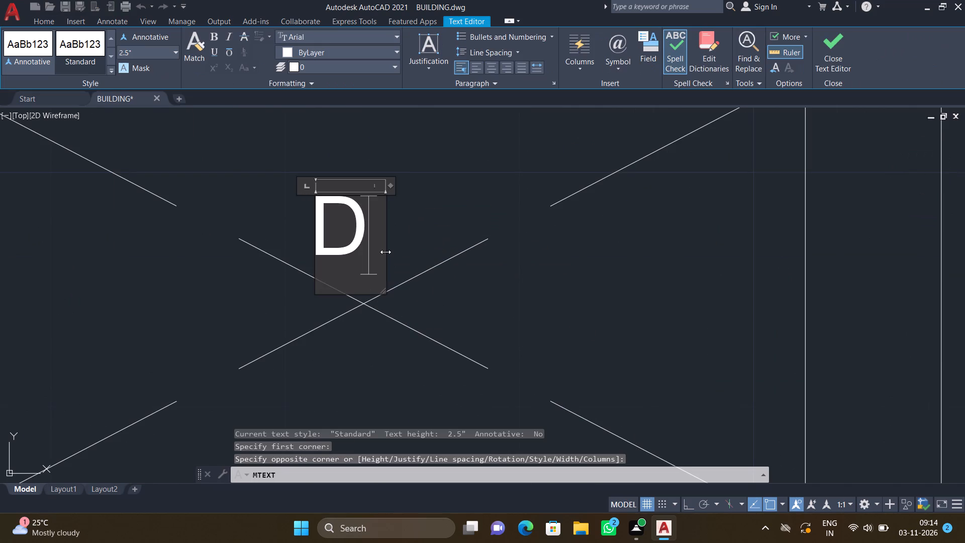
key("Return")
key("Escape")
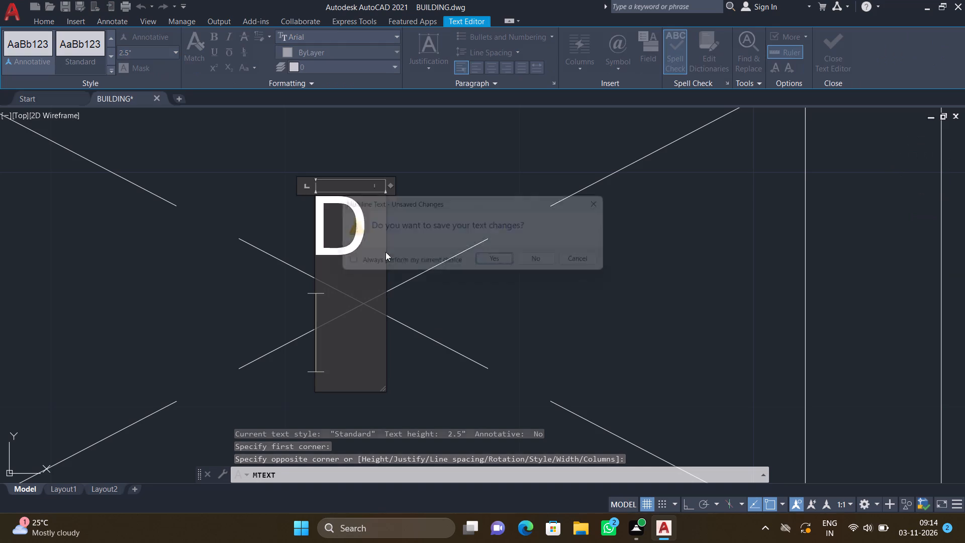
left_click(503, 263)
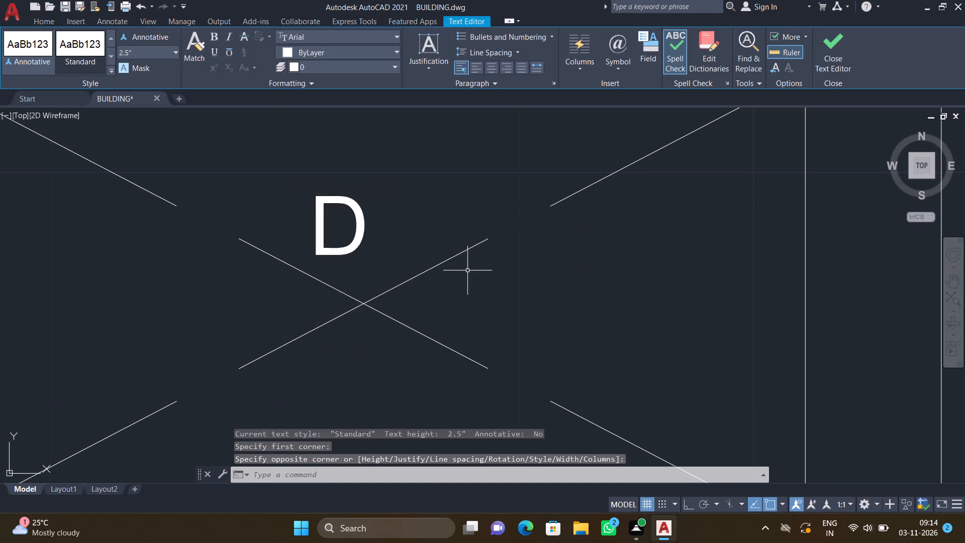
Label the small crossed duct in the balcony's southwest corner with multiline text "D" and save it.
scroll(413, 274, "down", 5)
scroll(370, 245, "down", 5)
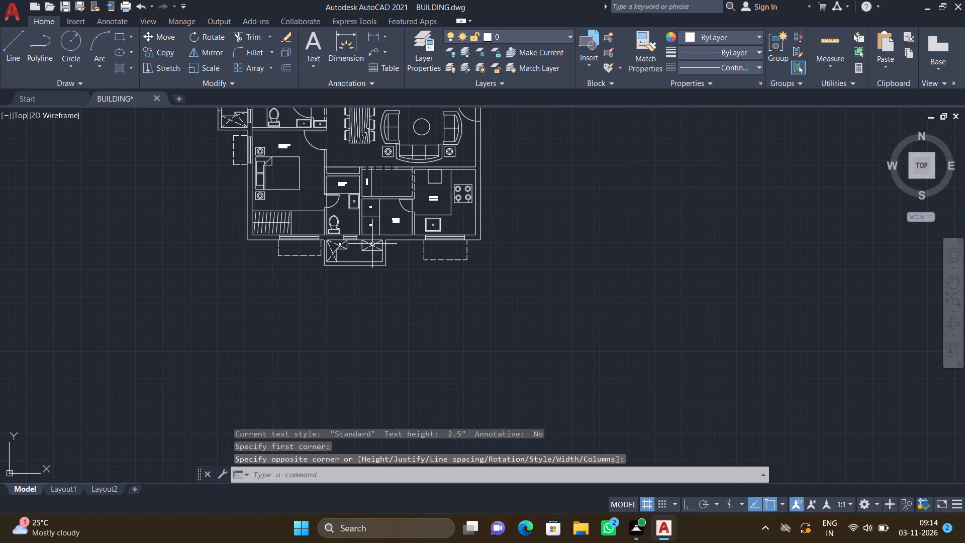
scroll(361, 237, "down", 3)
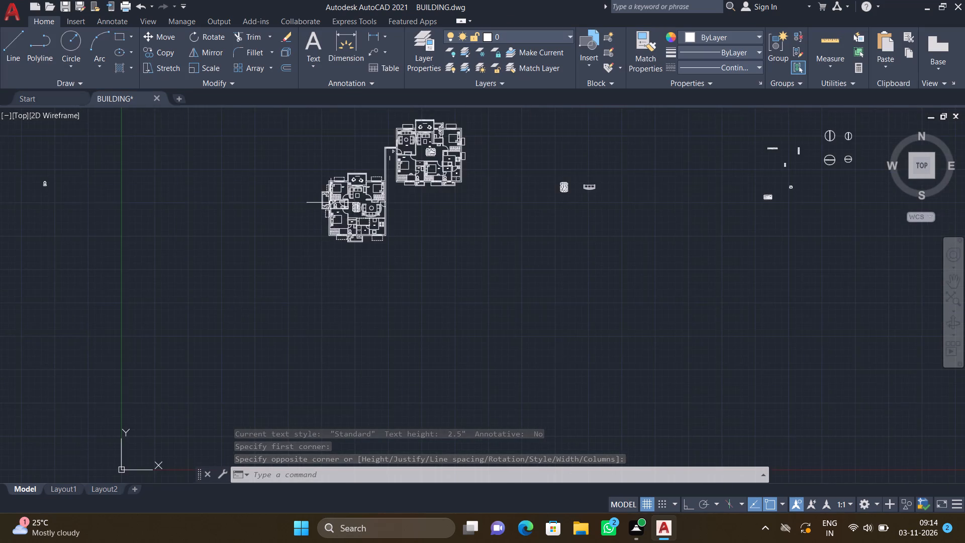
scroll(329, 194, "up", 3)
scroll(397, 139, "up", 3)
scroll(418, 186, "up", 3)
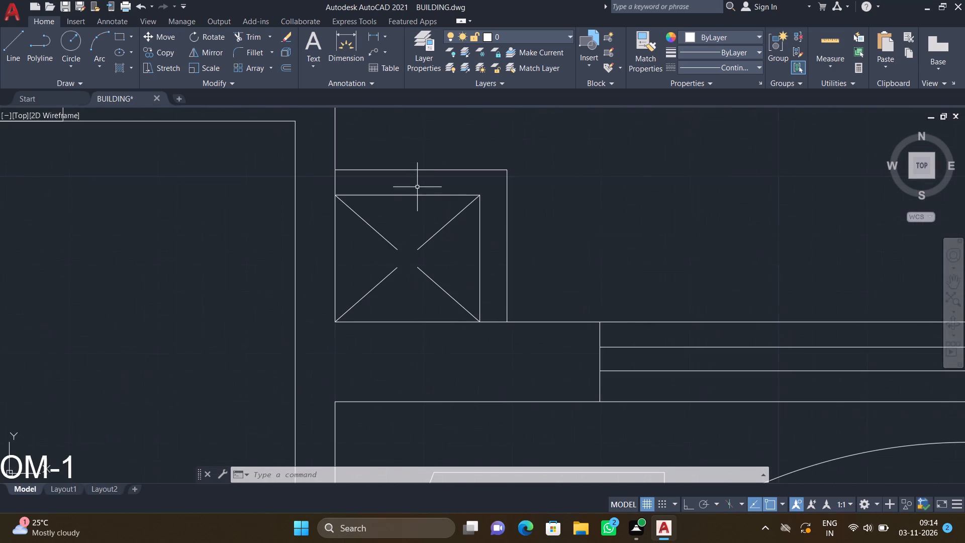
type("MT")
key("Return")
scroll(397, 255, "up", 4)
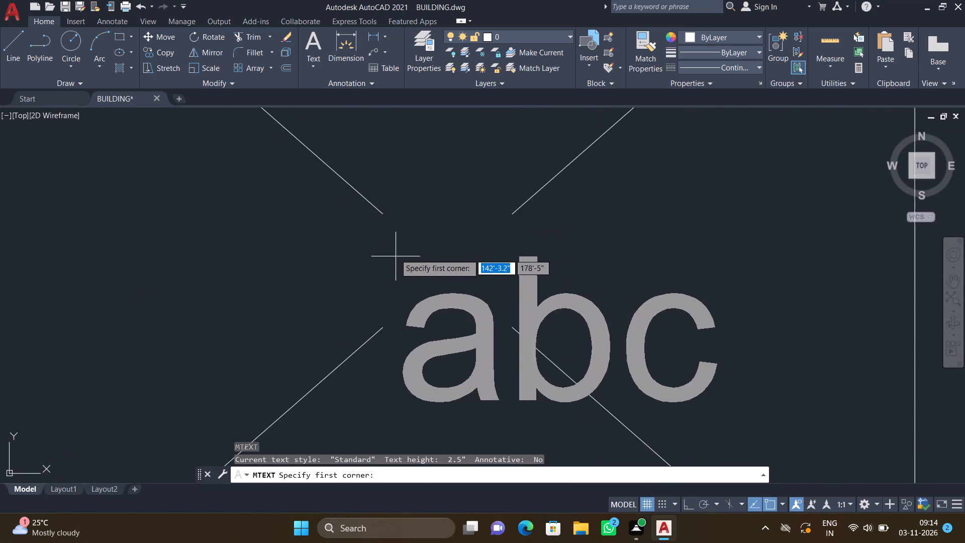
left_click_drag(393, 226, 397, 235)
left_click(495, 318)
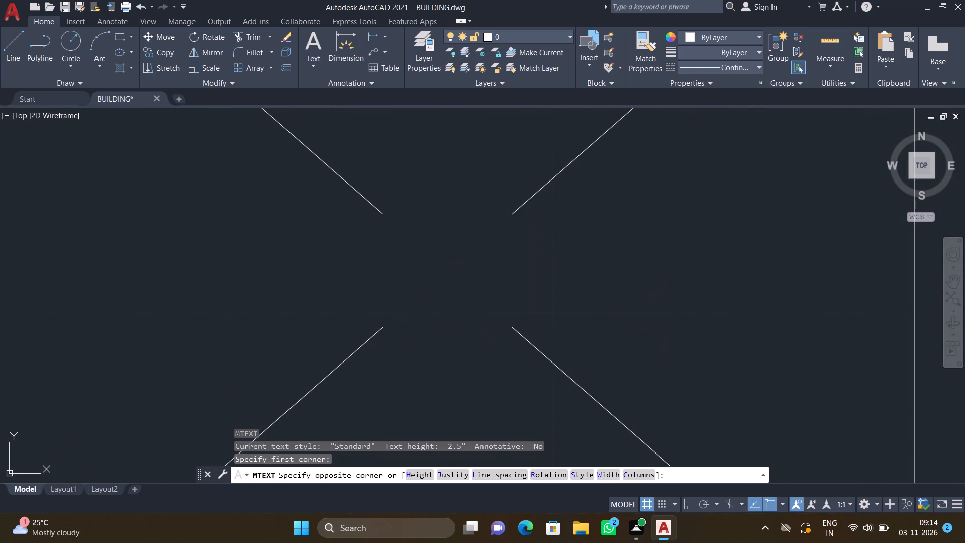
key("d")
key("Return")
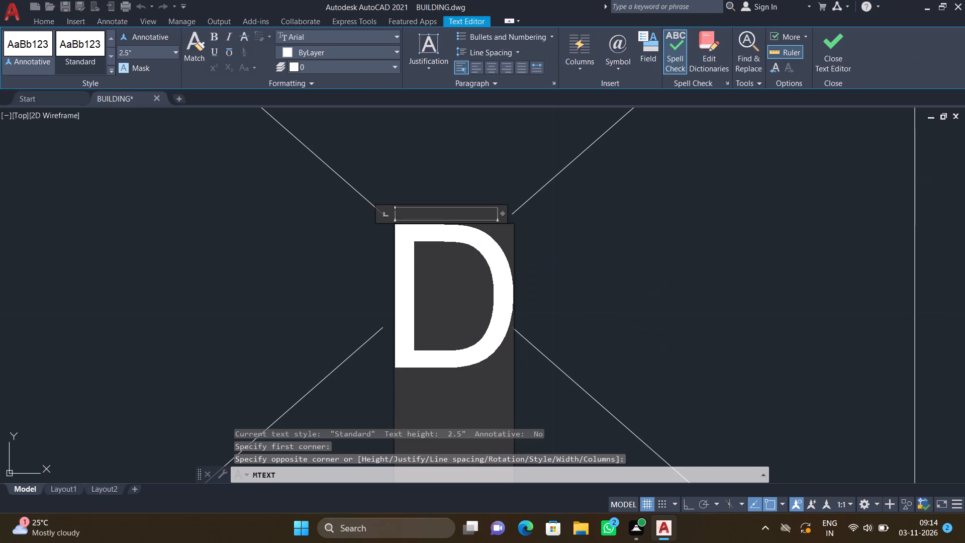
key("Escape")
left_click(497, 265)
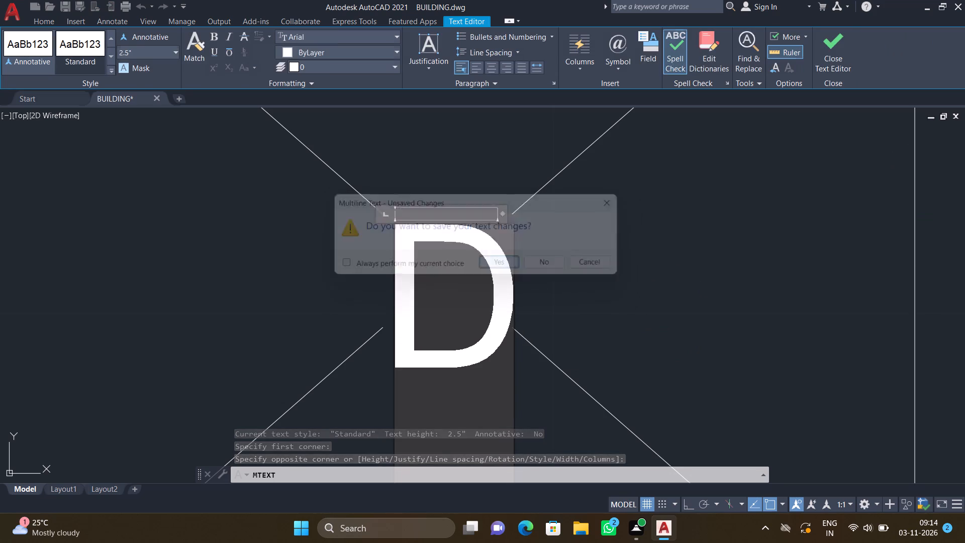
Start a multiline text label between the coffee table and the dining table, with "LIVING/DINING" as its first line.
scroll(497, 263, "down", 7)
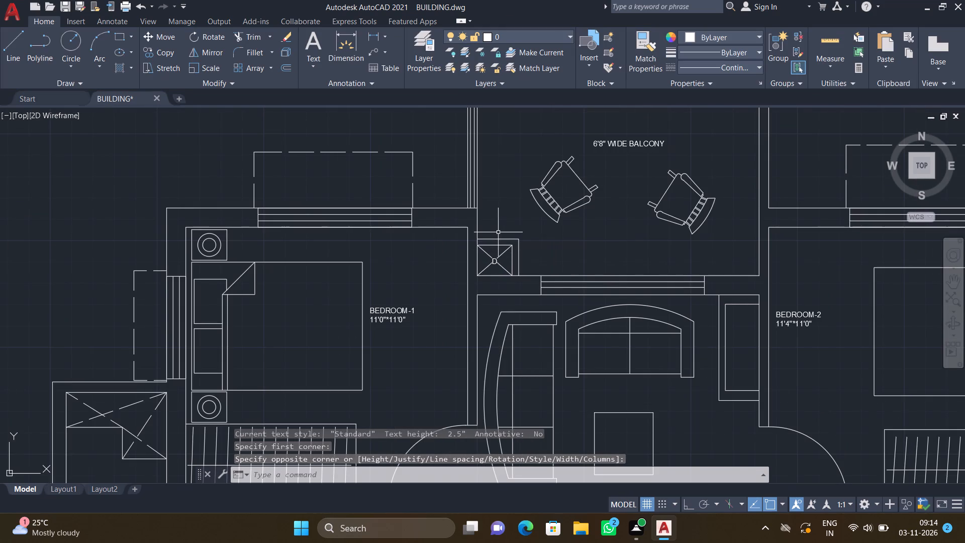
scroll(537, 233, "down", 2)
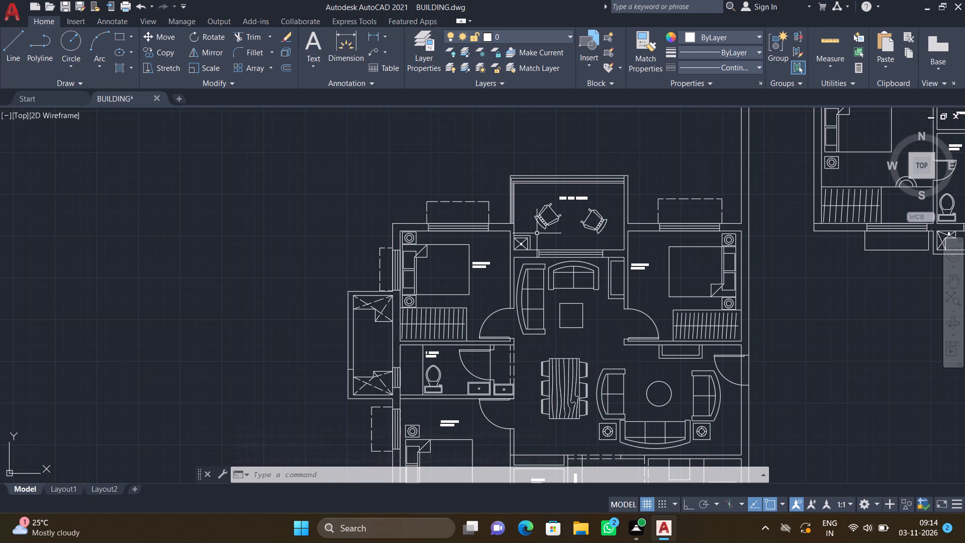
scroll(530, 249, "up", 2)
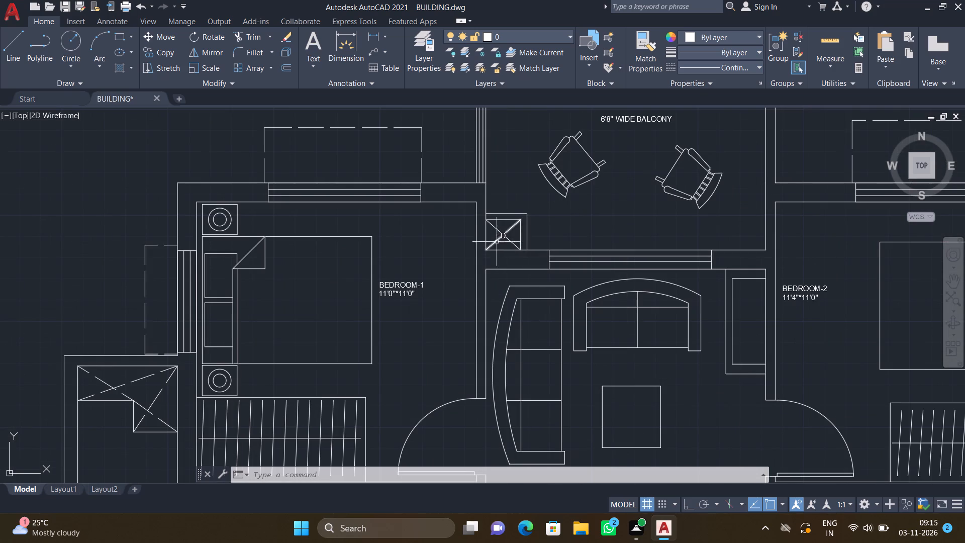
scroll(431, 289, "down", 7)
scroll(427, 344, "up", 2)
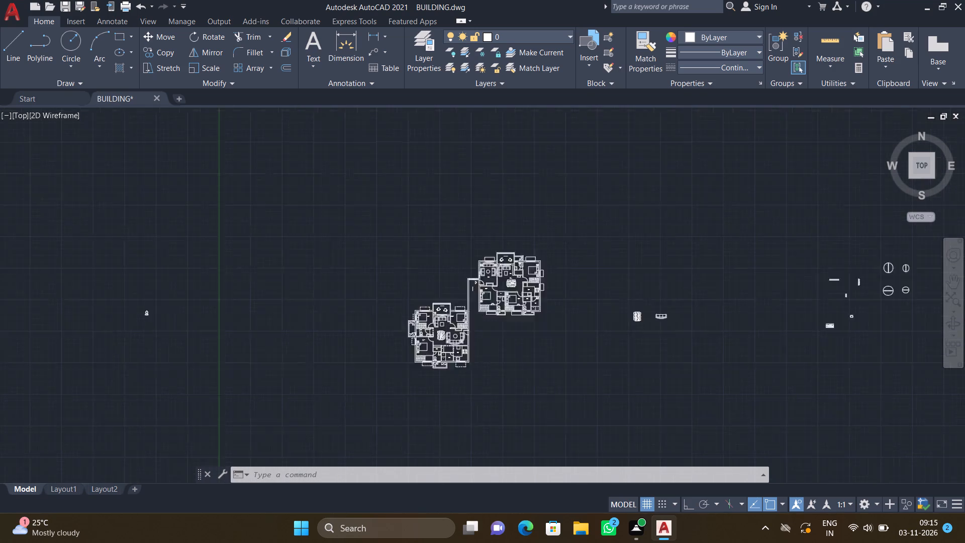
scroll(427, 344, "up", 2)
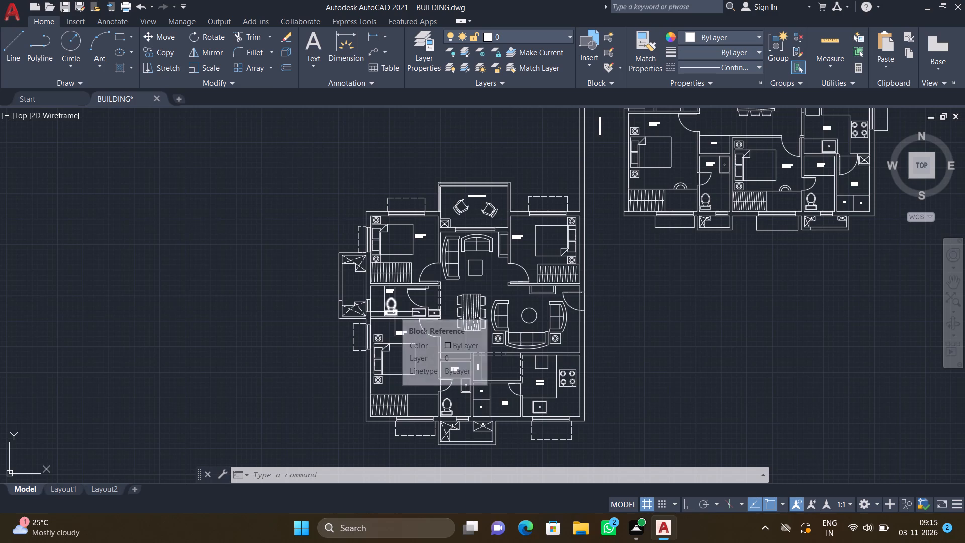
type("MT")
key("Return")
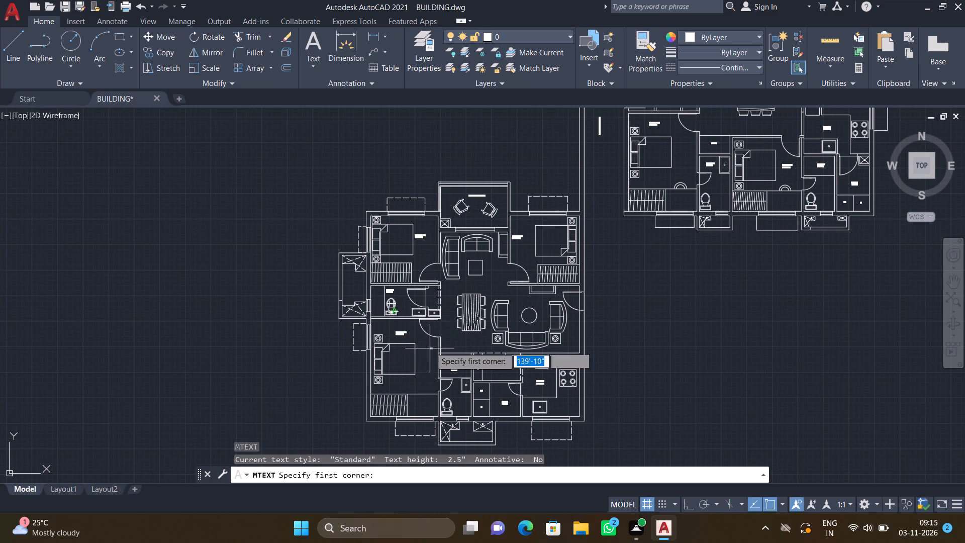
scroll(455, 295, "up", 2)
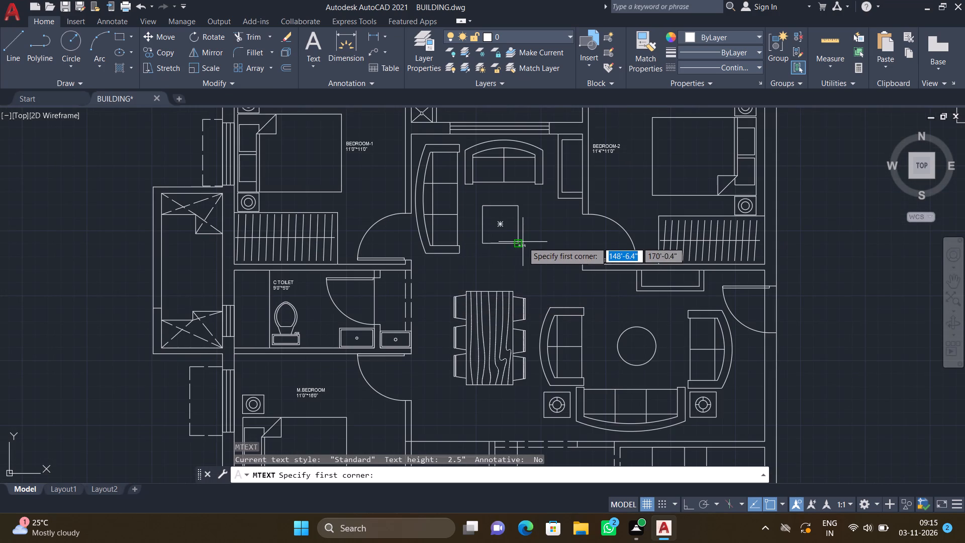
scroll(476, 258, "up", 1)
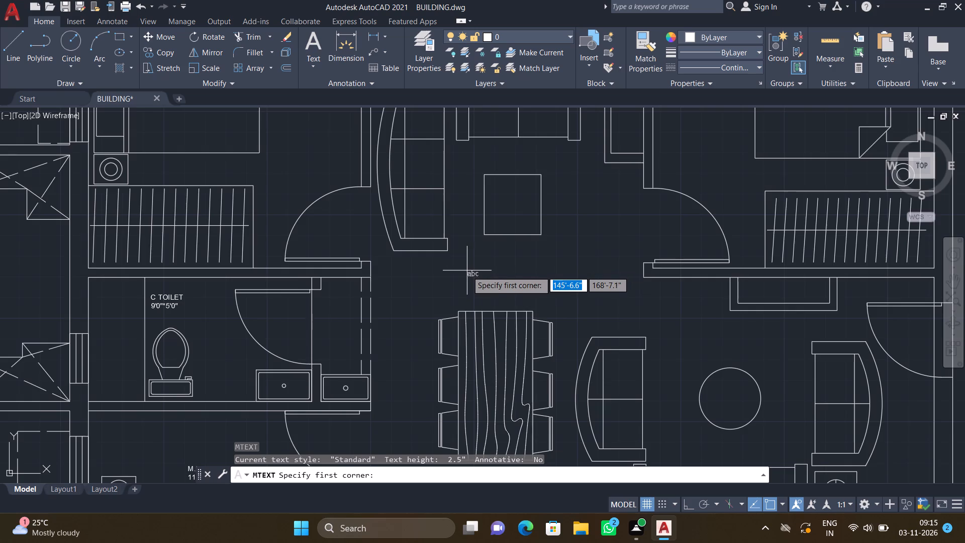
scroll(467, 271, "up", 2)
left_click_drag(419, 258, 424, 264)
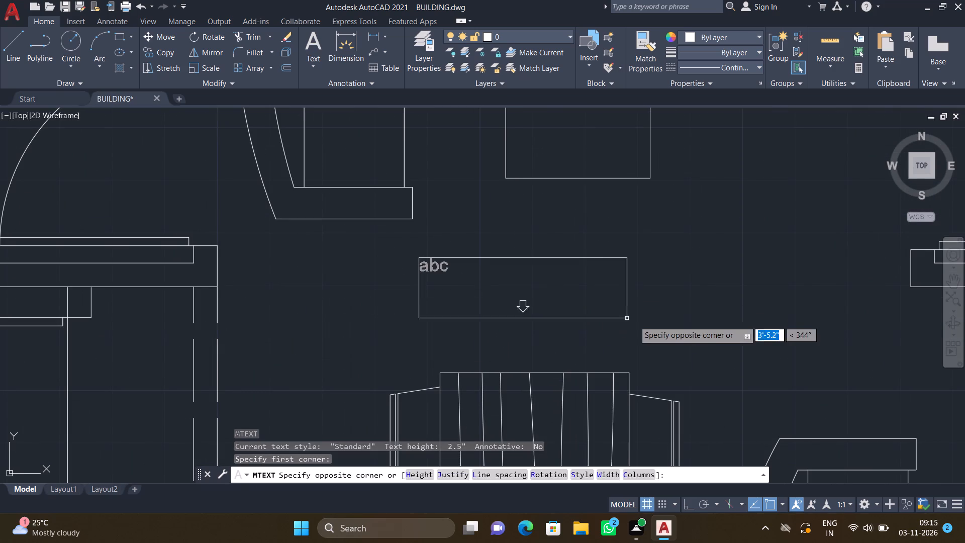
left_click(715, 326)
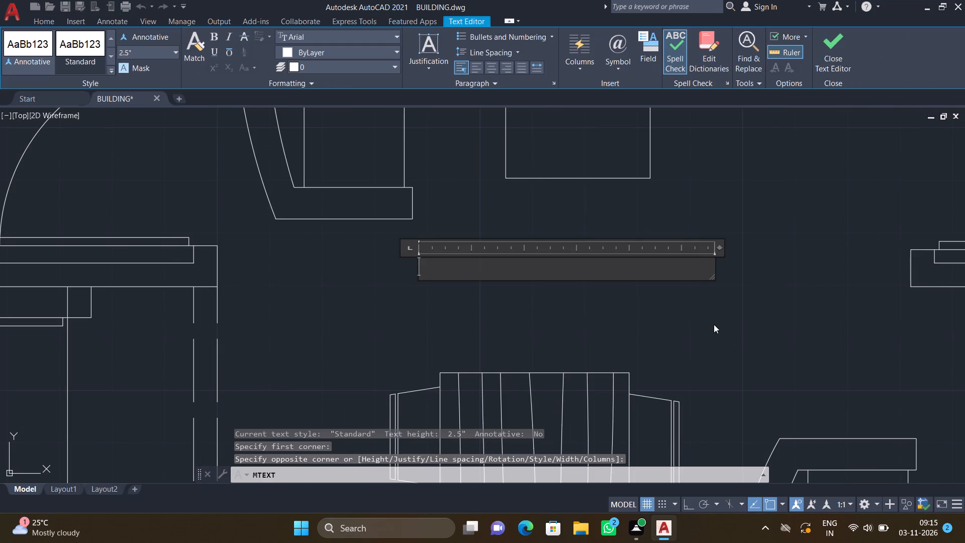
type("LI")
type("VING")
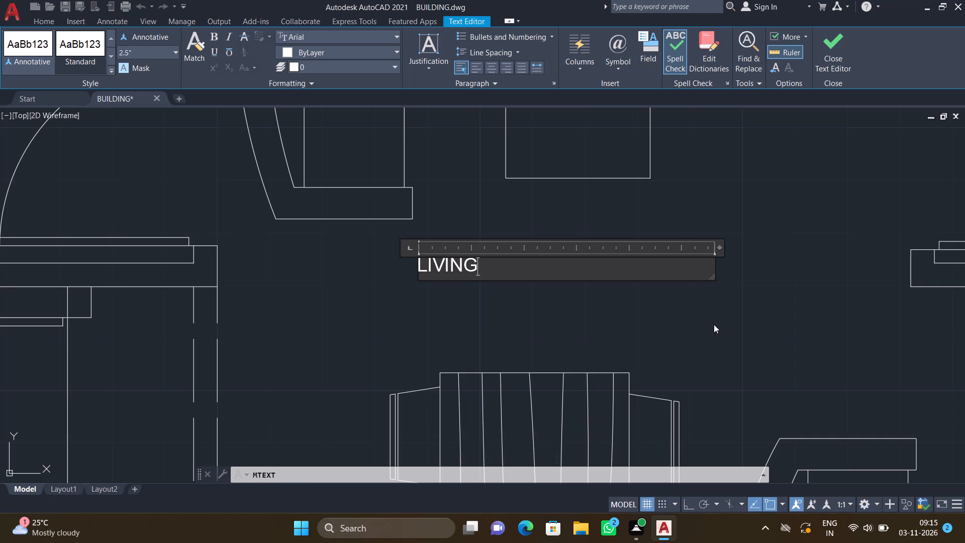
key("slash")
type("DINING")
key("Return")
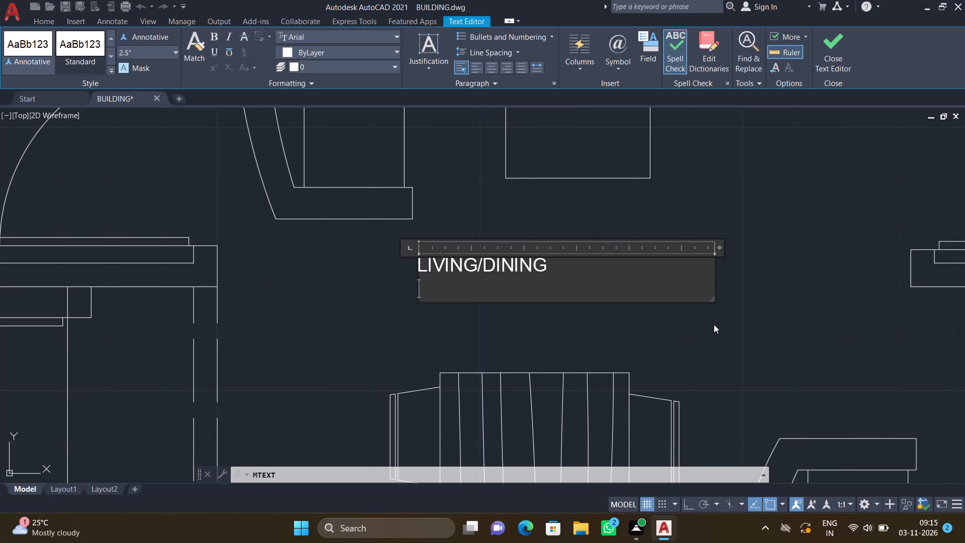
Add the size 11'0"*20'0" as the second line of the living/dining label and save the text.
type("11'")
type("0\"*")
type("20'")
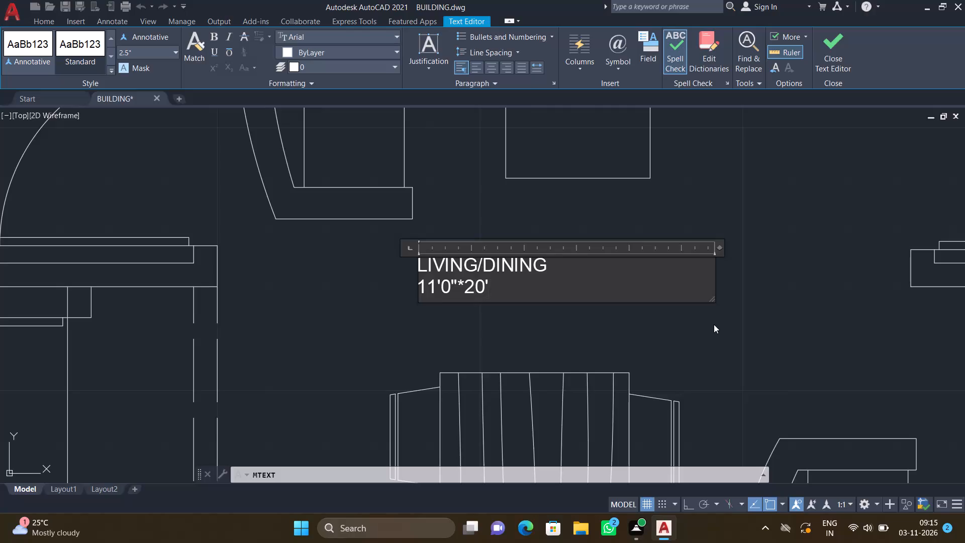
type("0\"")
key("Return")
key("Escape")
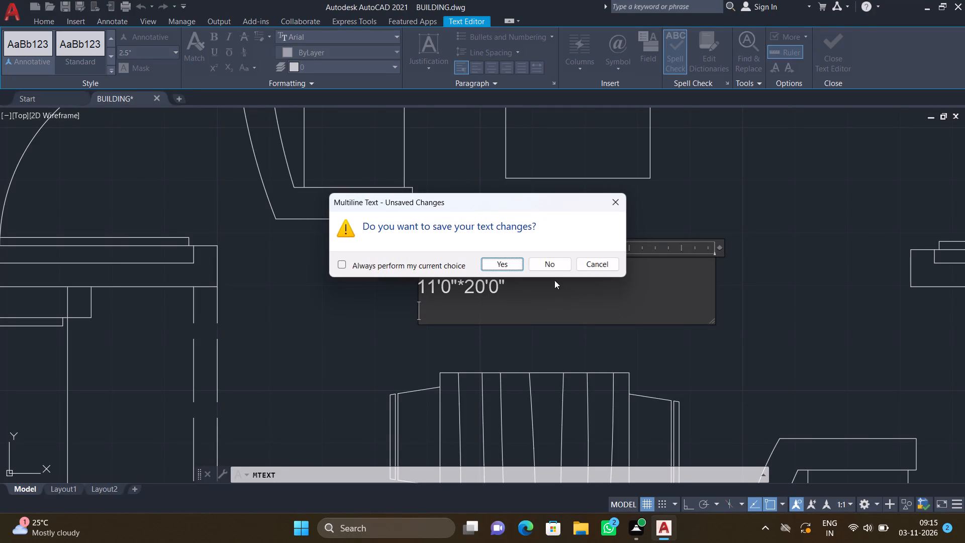
left_click(508, 264)
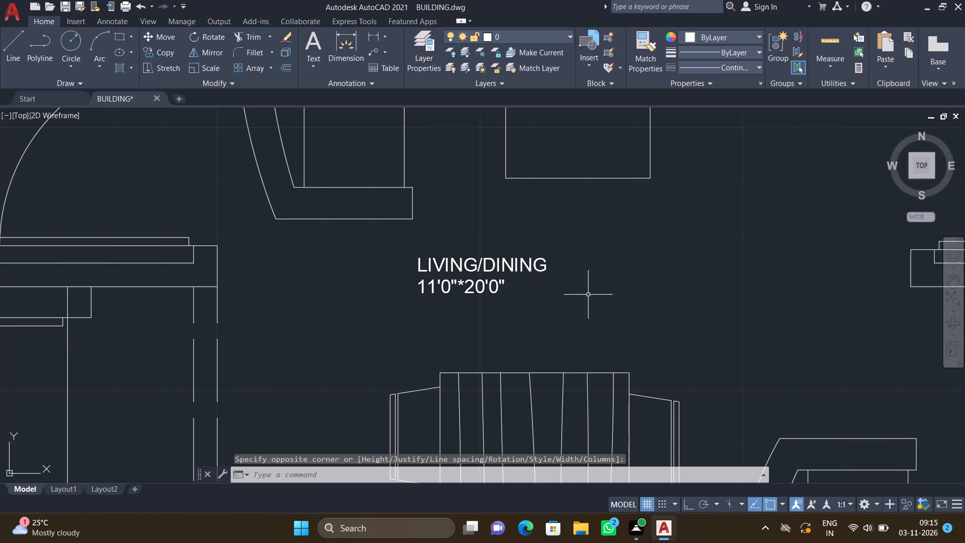
Move the LIVING/DINING label about 7" south, closer to the top edge of the dining table.
scroll(565, 288, "up", 1)
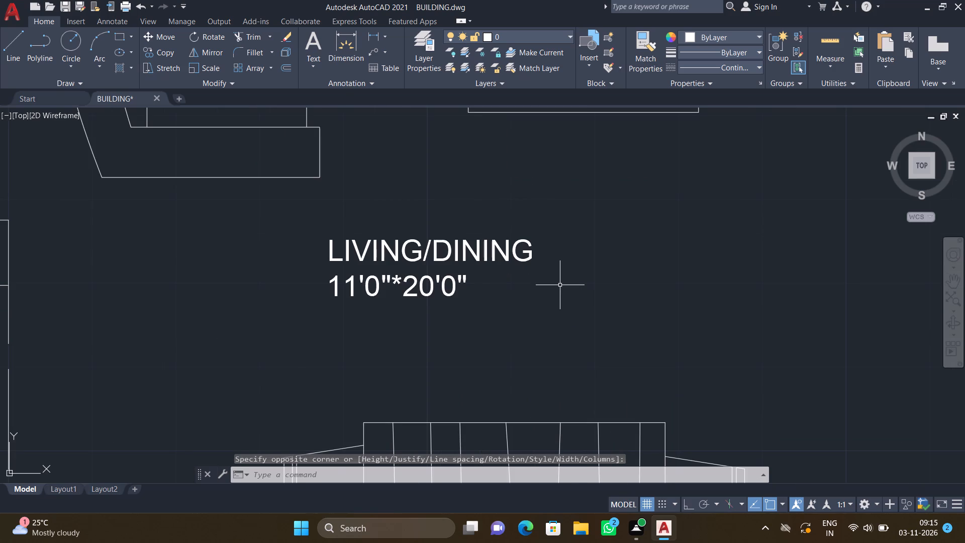
key("m")
key("Return")
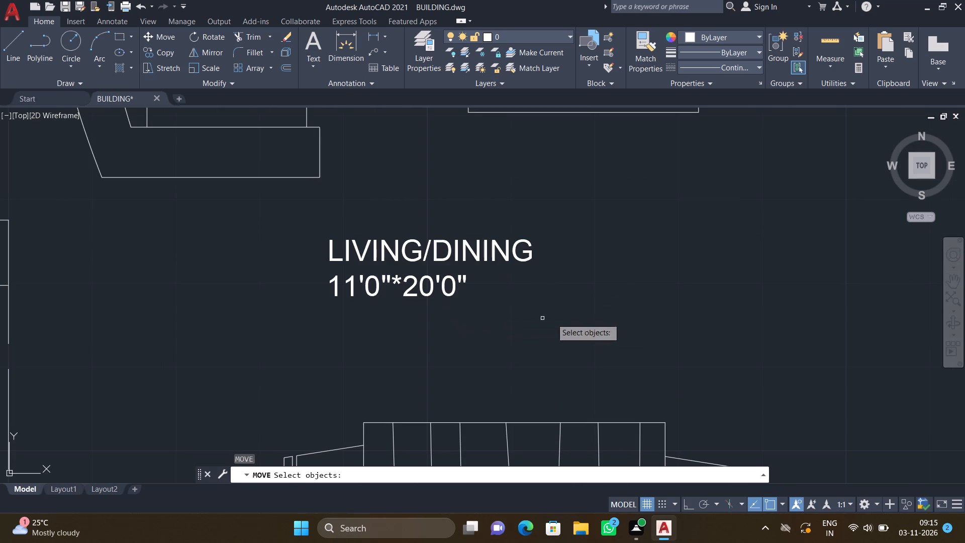
left_click_drag(577, 322, 558, 312)
left_click(276, 220)
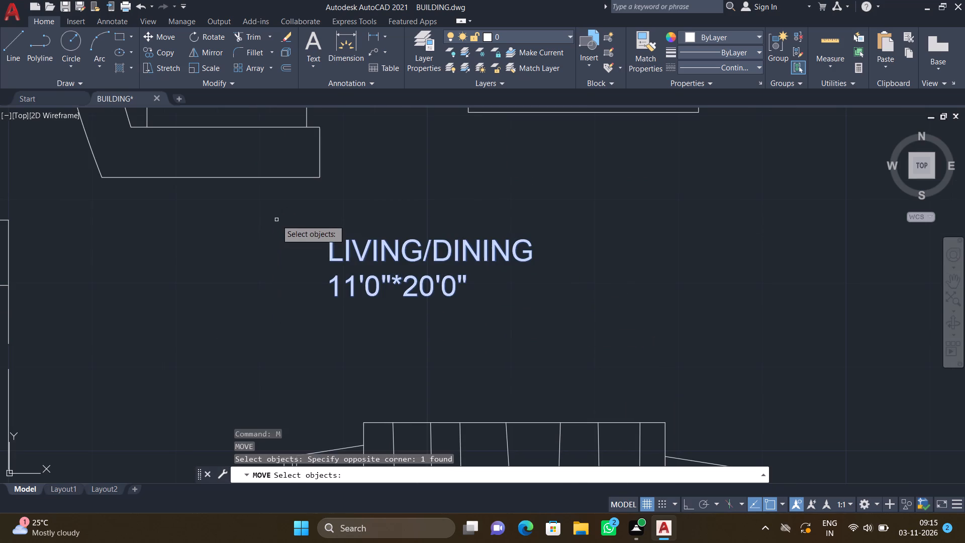
key("Return")
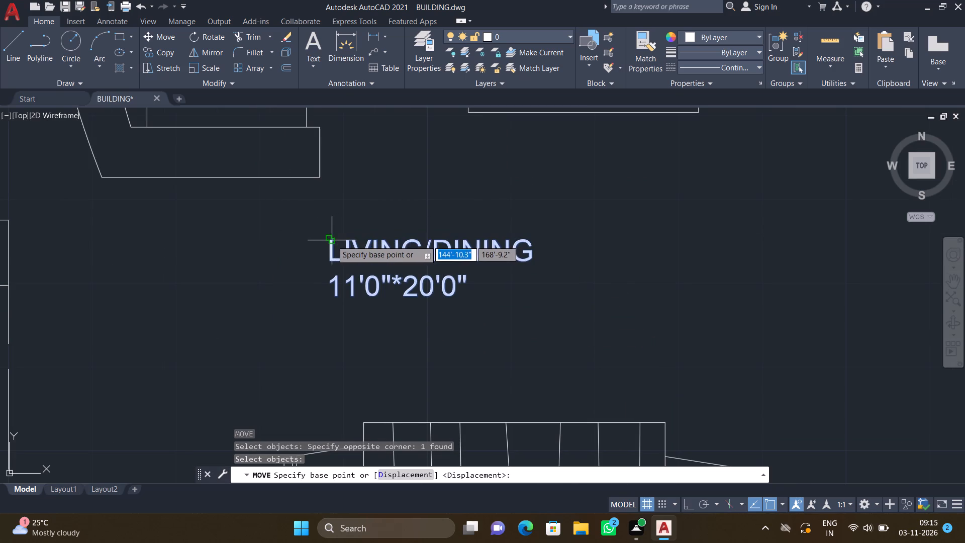
left_click(330, 240)
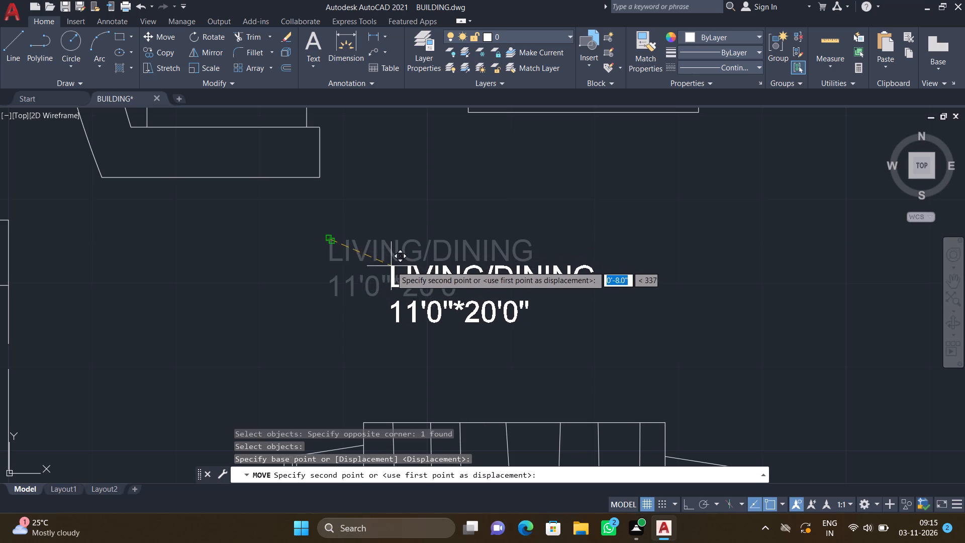
left_click(439, 301)
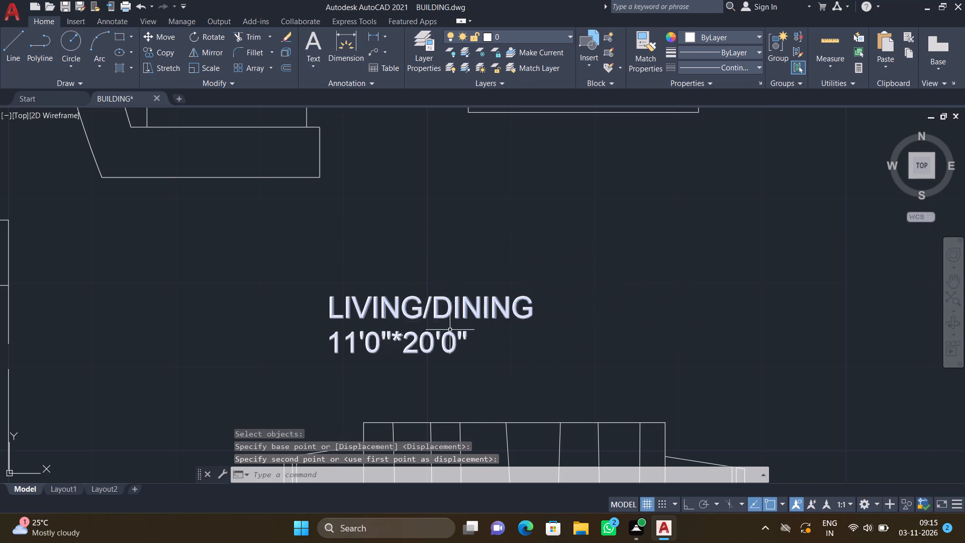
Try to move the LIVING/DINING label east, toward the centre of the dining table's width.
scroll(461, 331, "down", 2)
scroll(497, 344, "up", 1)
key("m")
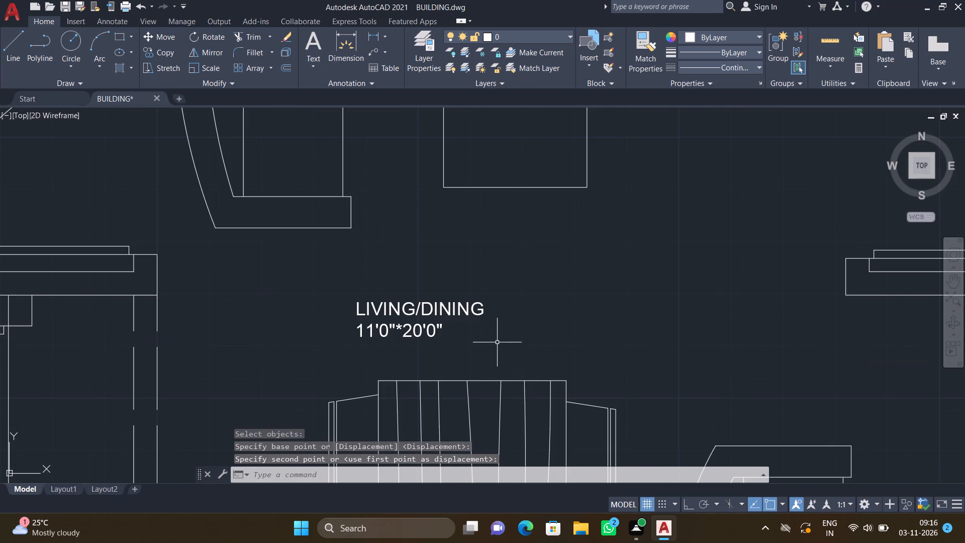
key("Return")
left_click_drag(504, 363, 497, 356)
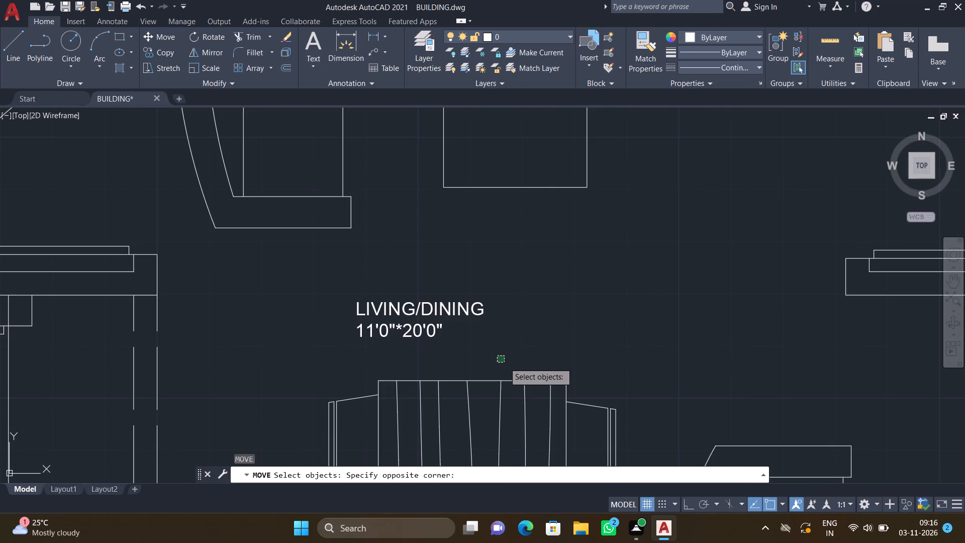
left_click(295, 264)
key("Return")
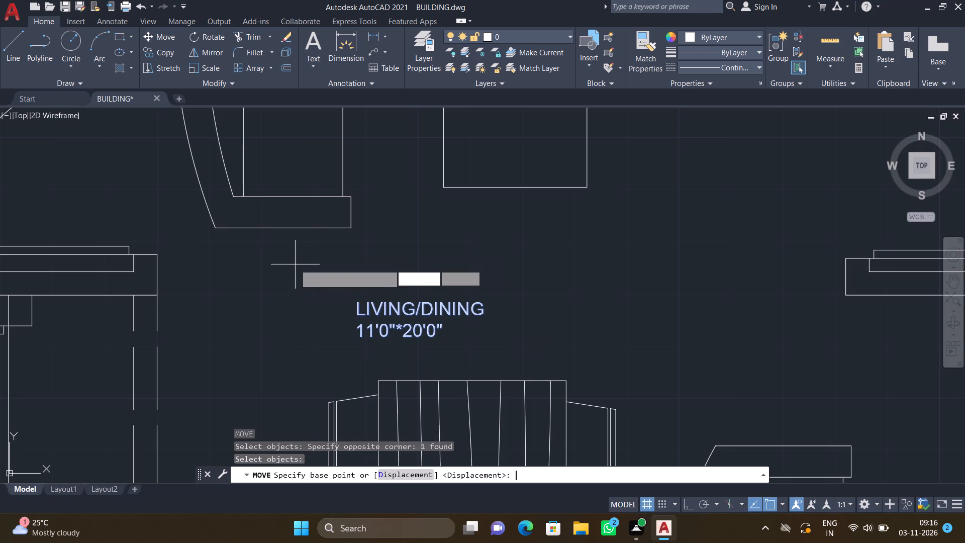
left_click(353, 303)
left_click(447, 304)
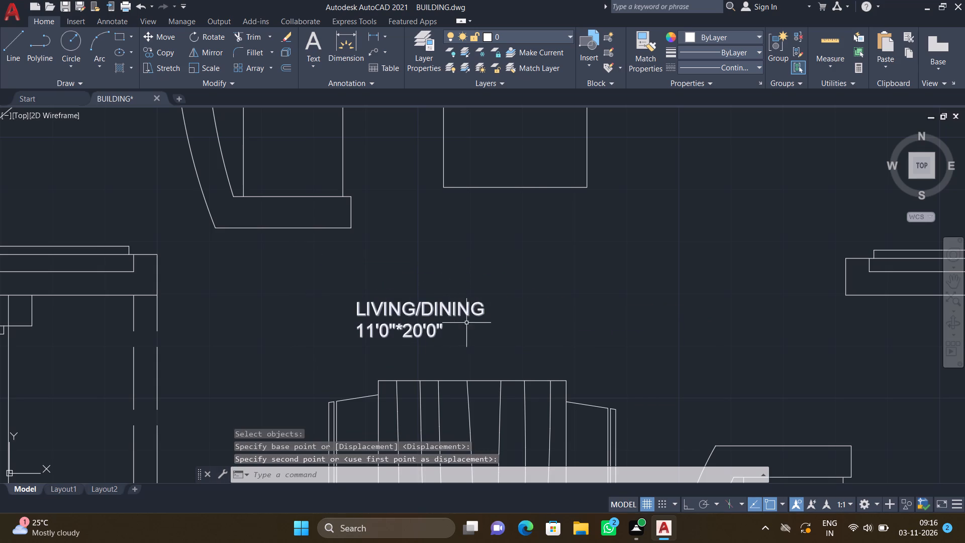
Move the LIVING/DINING label east so it sits roughly centred above the dining table.
key("m")
key("Return")
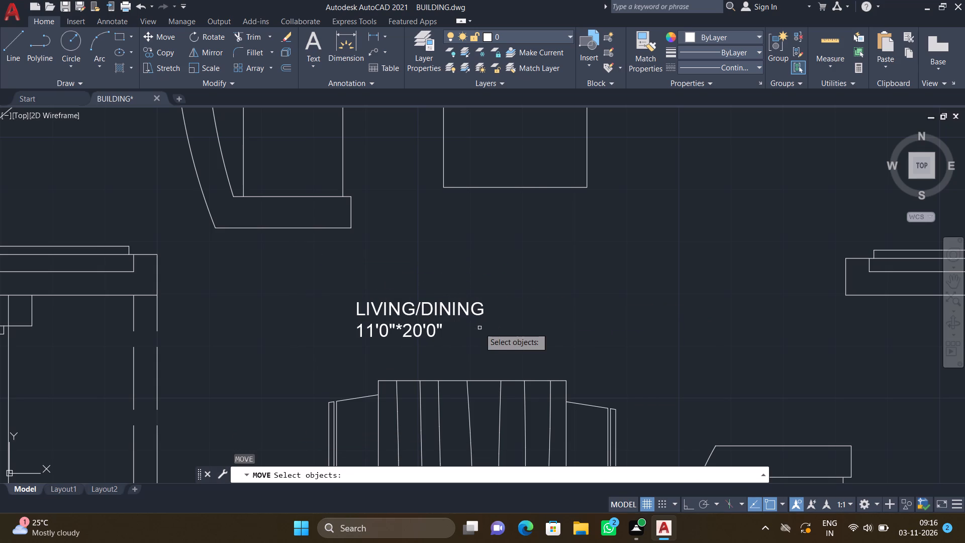
left_click_drag(502, 354, 494, 350)
left_click(331, 264)
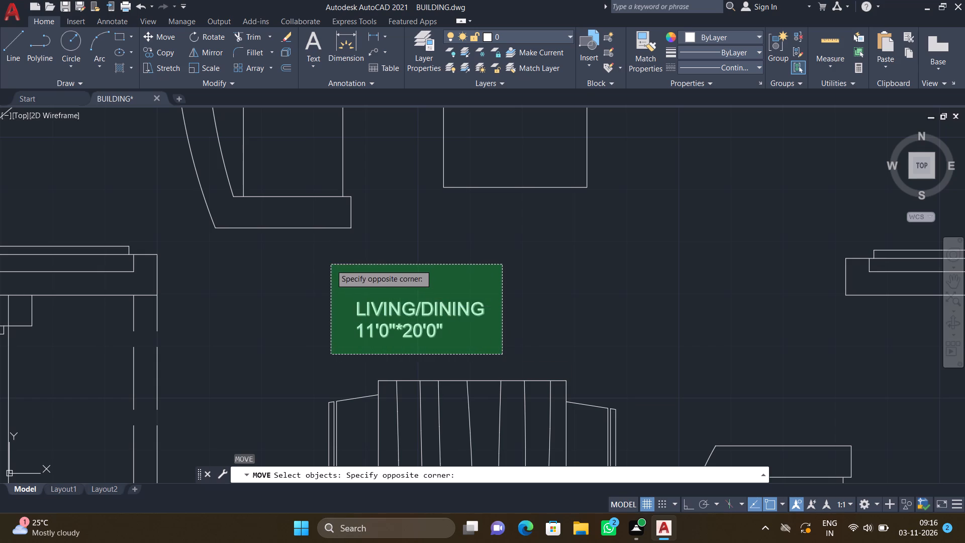
key("Return")
scroll(349, 330, "up", 2)
left_click(368, 258)
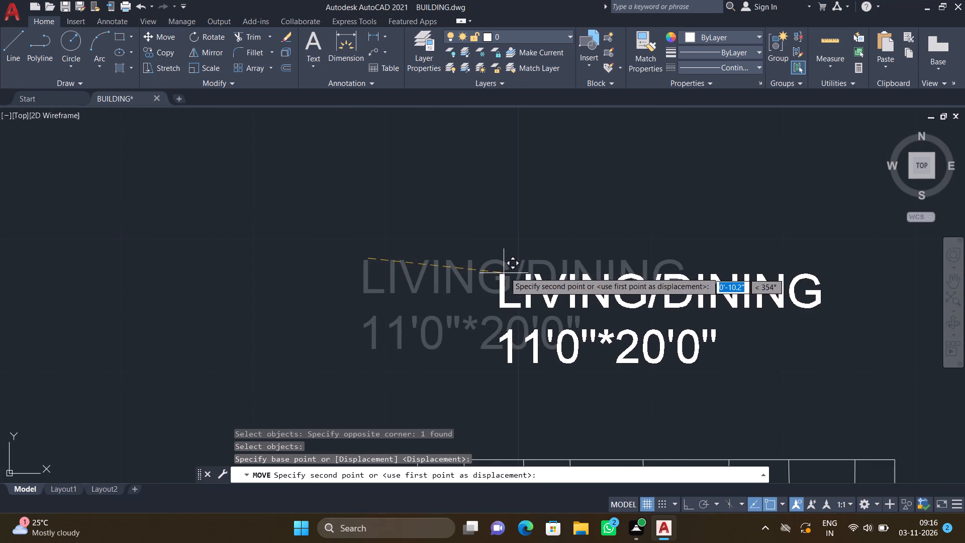
left_click(524, 266)
scroll(544, 287, "down", 4)
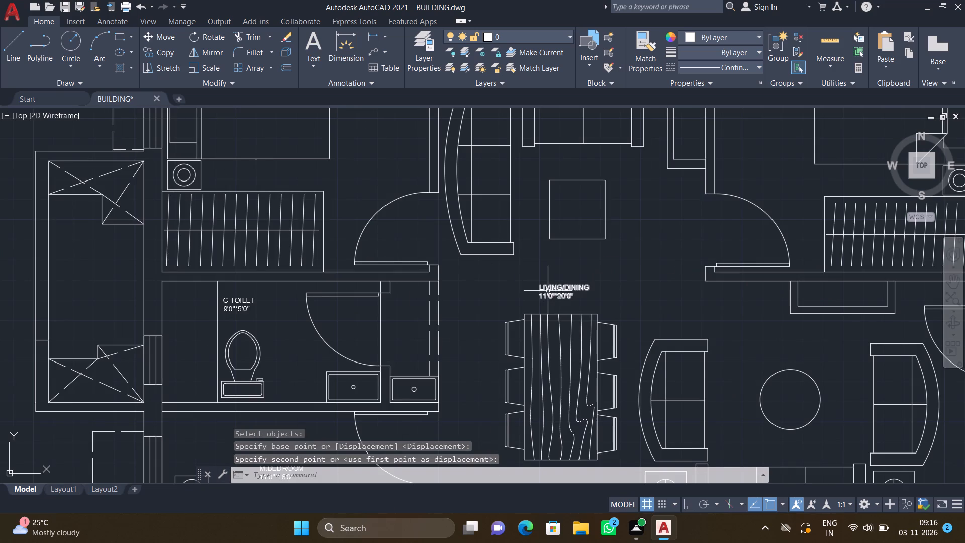
Start a multiline text label above the round coffee table between the two sofas, with "DRAWING" as its first line.
scroll(547, 292, "down", 4)
scroll(595, 309, "up", 5)
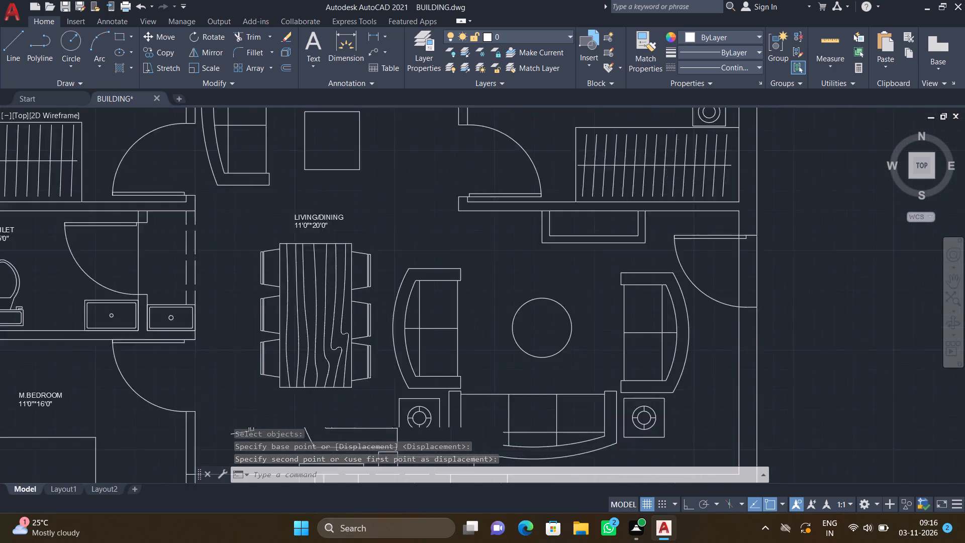
scroll(565, 289, "up", 1)
type("MT")
key("Return")
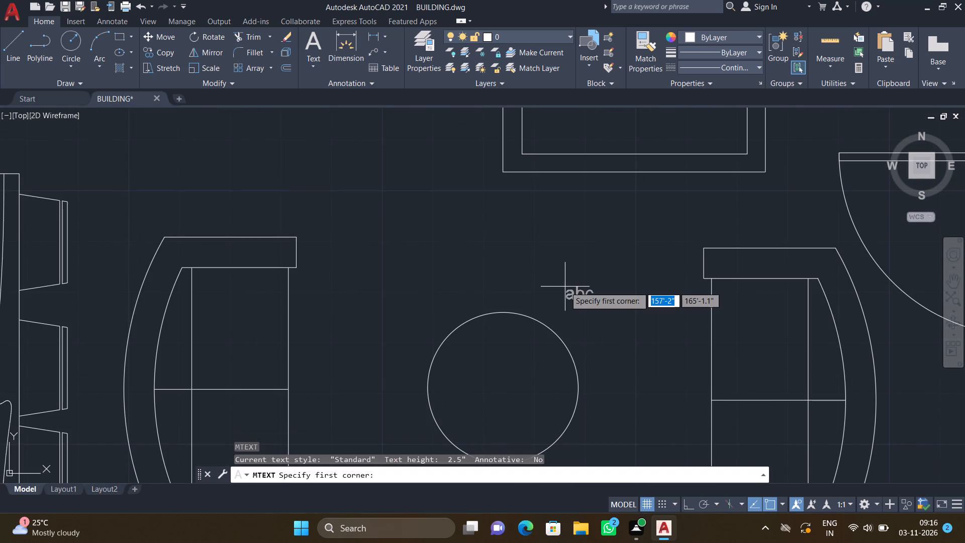
left_click(392, 229)
left_click(620, 292)
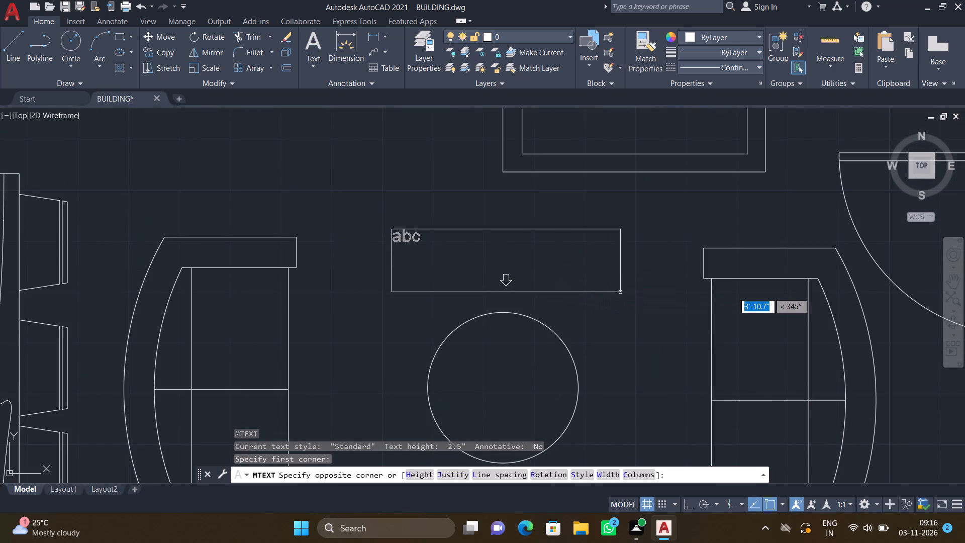
type("DRAWING")
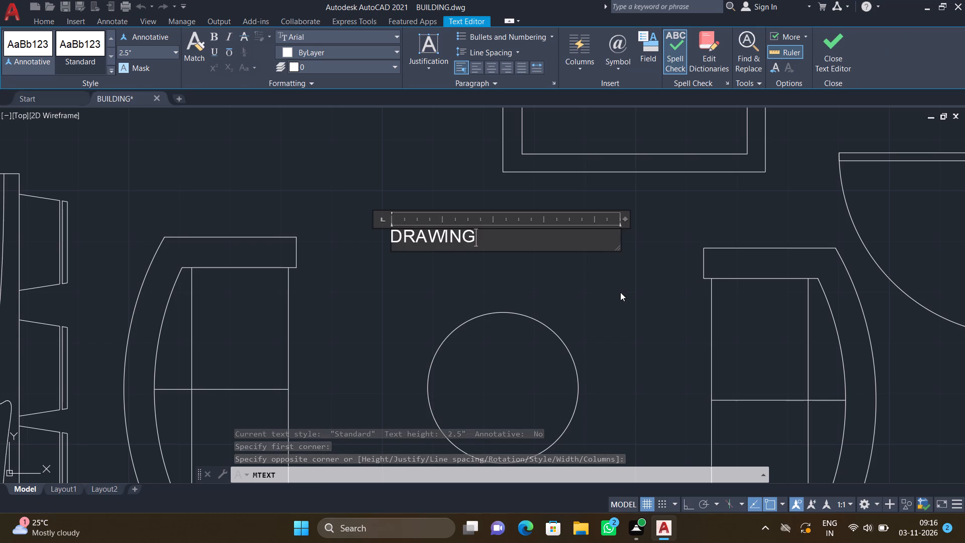
key("Return")
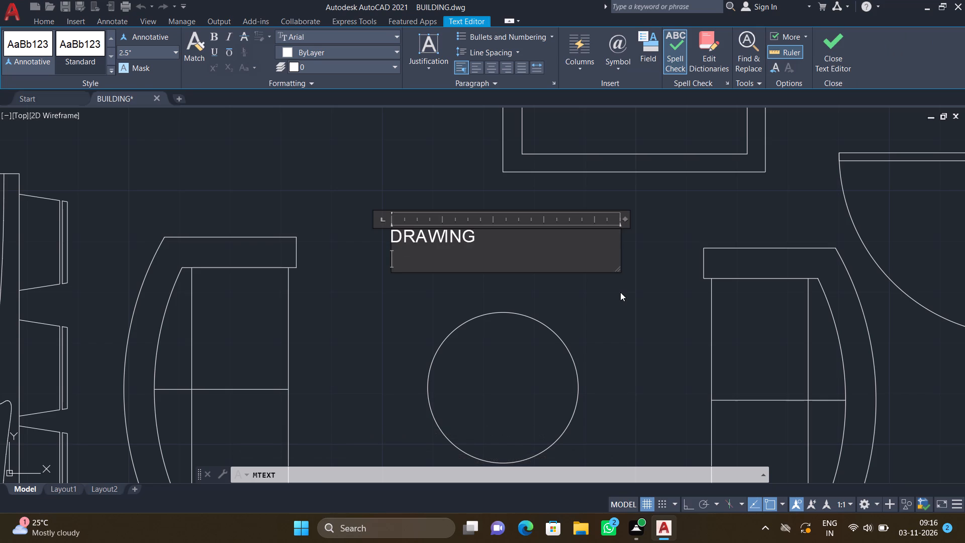
Add the size 11'8"*11'0" as the second line of the drawing room label and save the text.
type("11'8\"*")
type("11'")
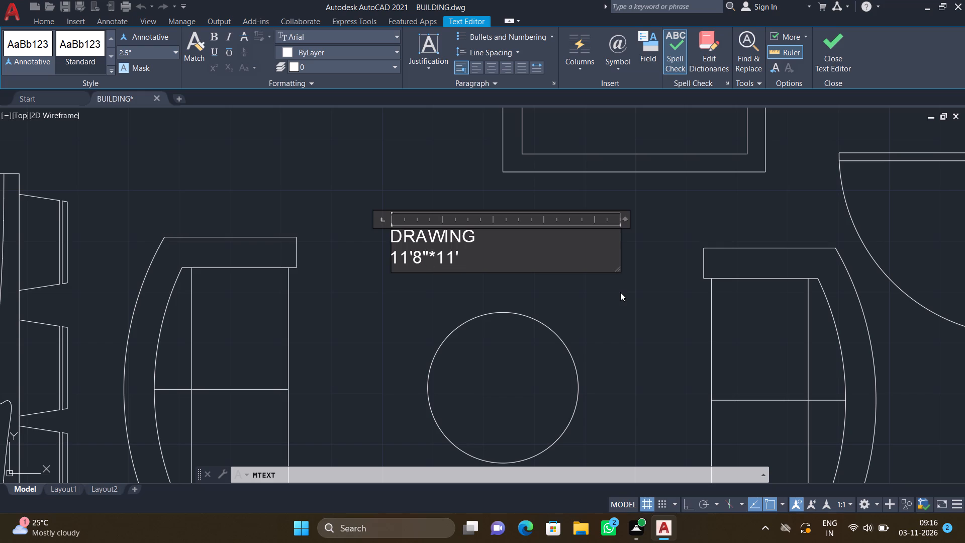
key("0")
key("shift+quotedbl")
key("Return")
key("Escape")
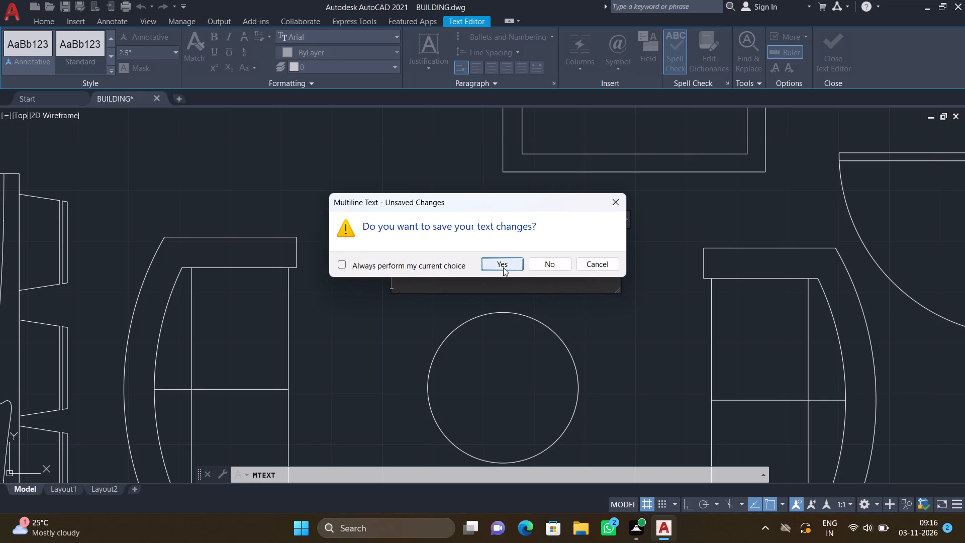
left_click(503, 267)
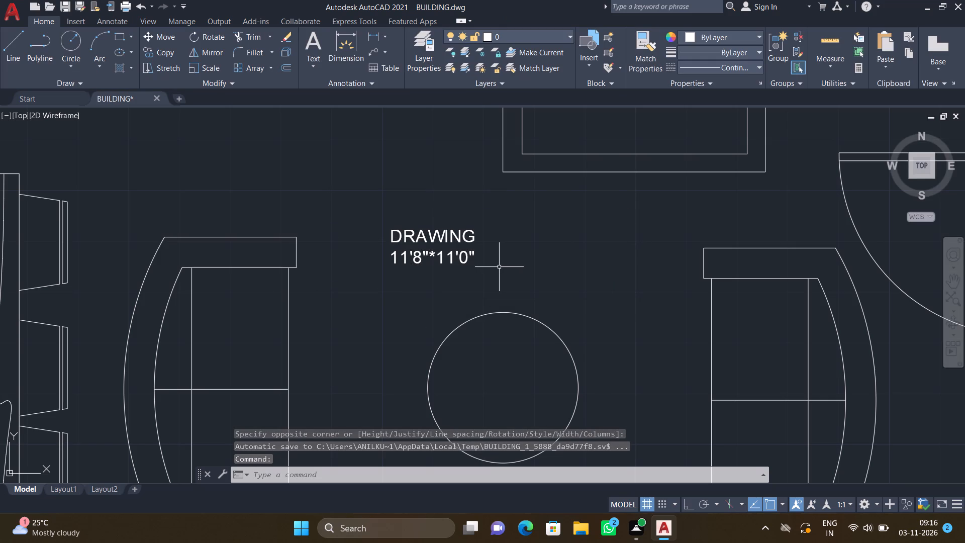
Move the DRAWING label east so it sits roughly centred above the round coffee table.
key("m")
key("Return")
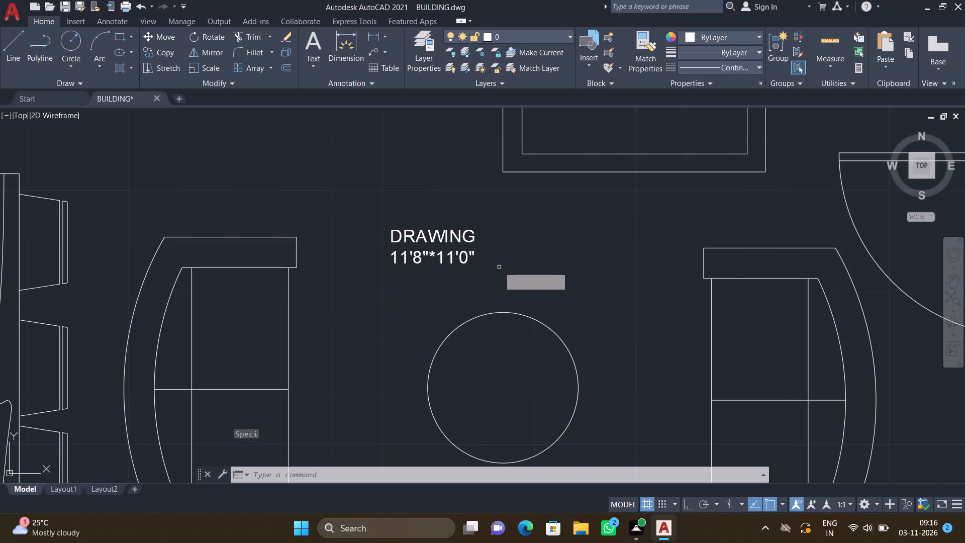
left_click(495, 282)
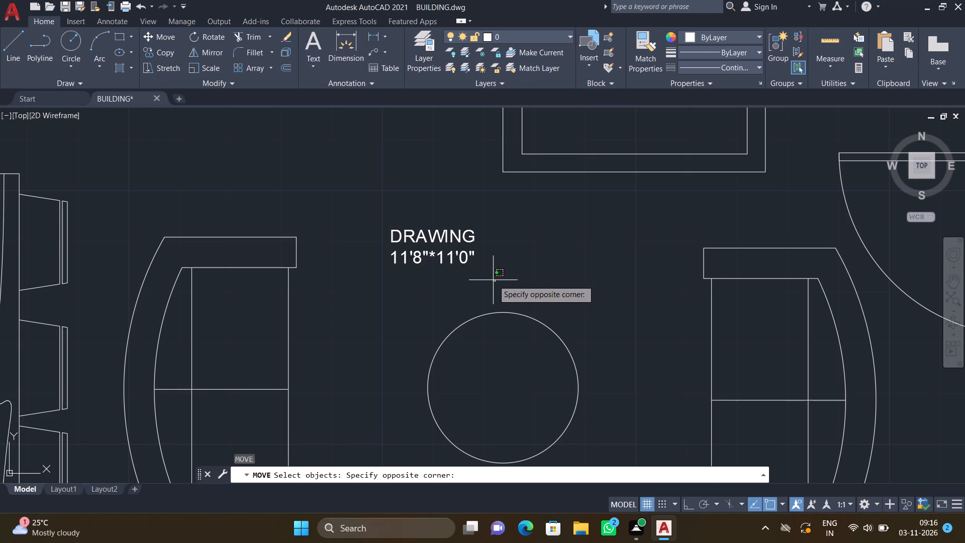
left_click(370, 202)
key("Return")
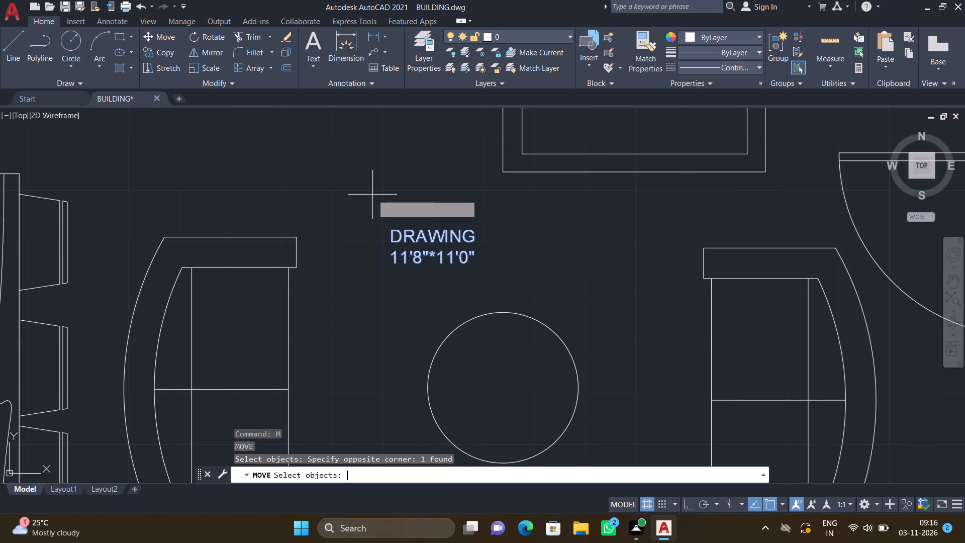
scroll(416, 244, "up", 2)
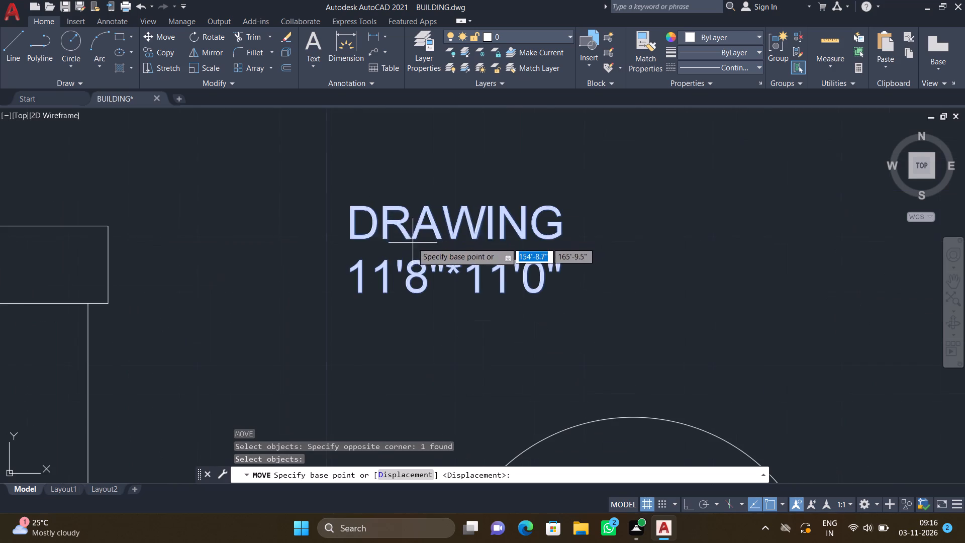
left_click(347, 204)
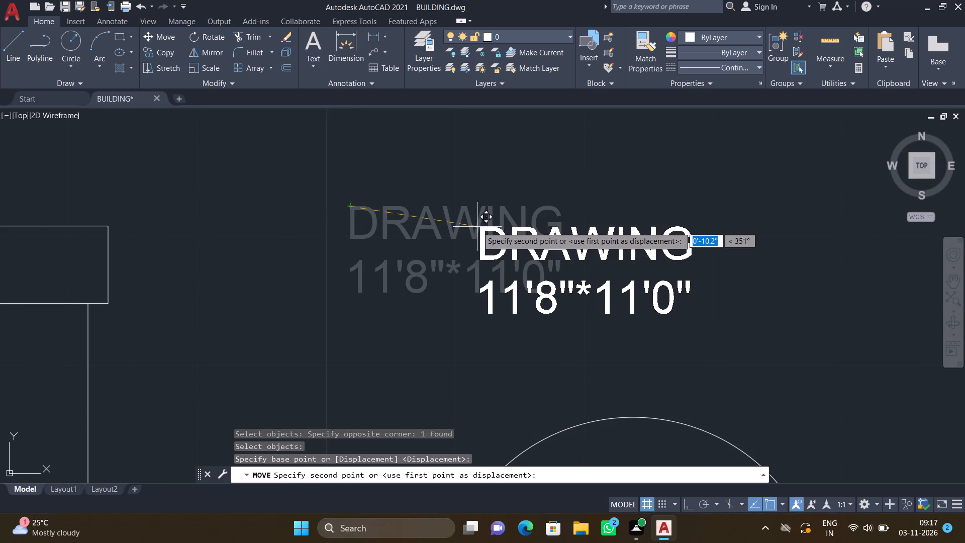
scroll(485, 225, "down", 1)
left_click(519, 220)
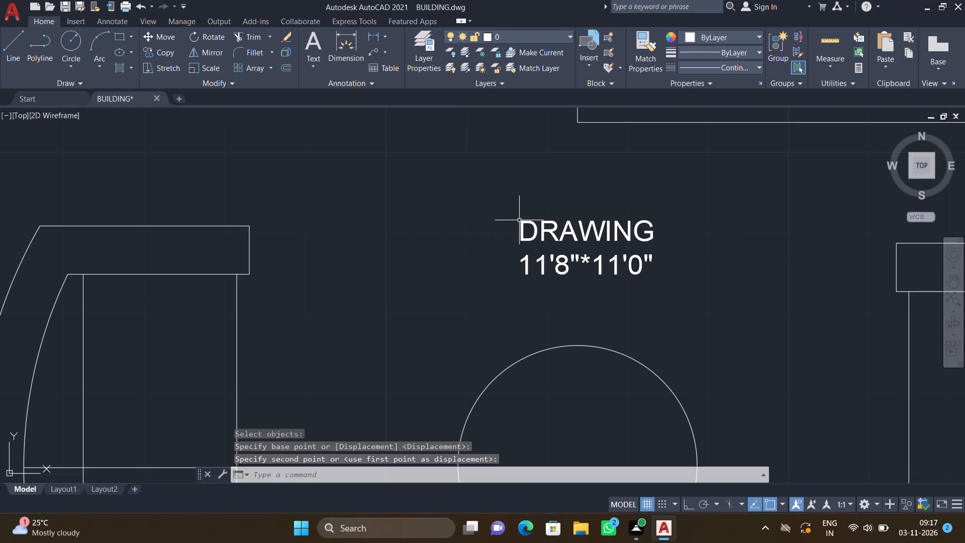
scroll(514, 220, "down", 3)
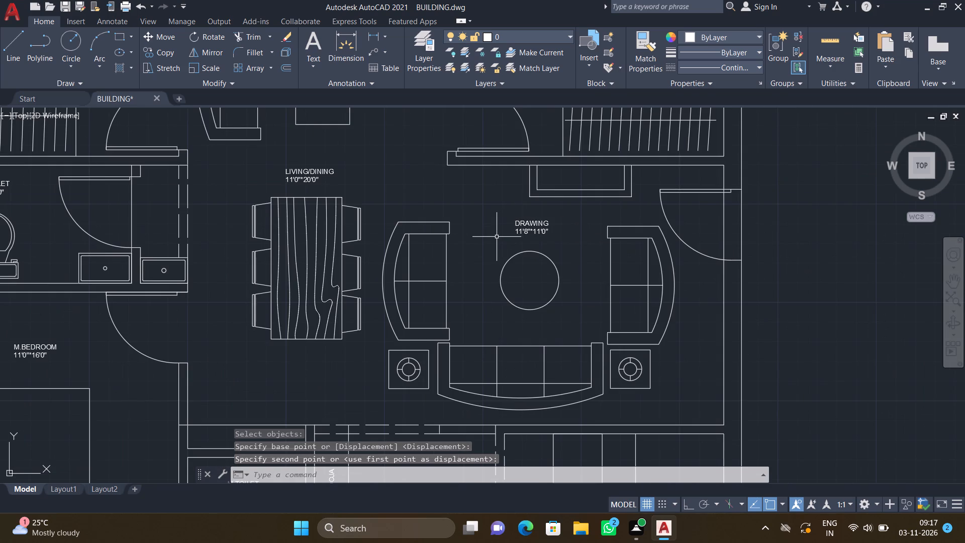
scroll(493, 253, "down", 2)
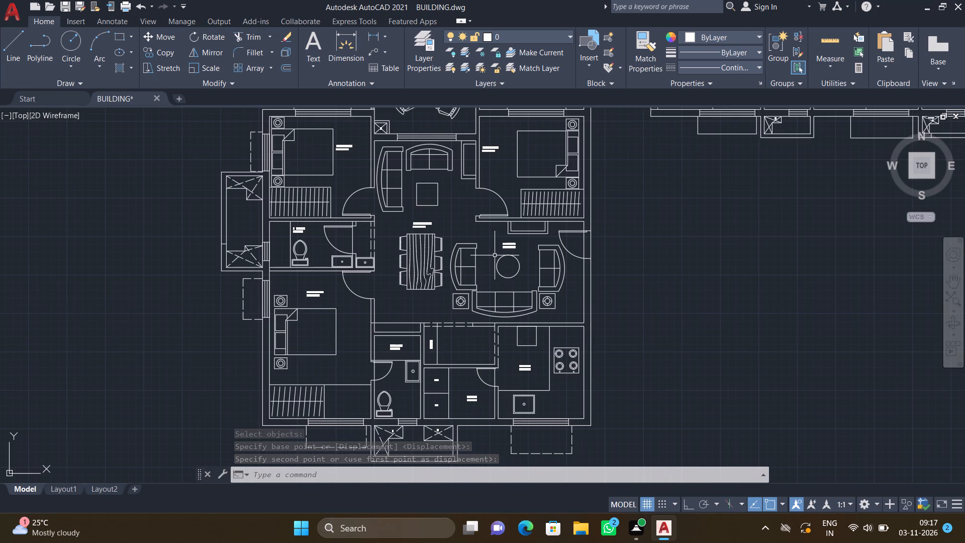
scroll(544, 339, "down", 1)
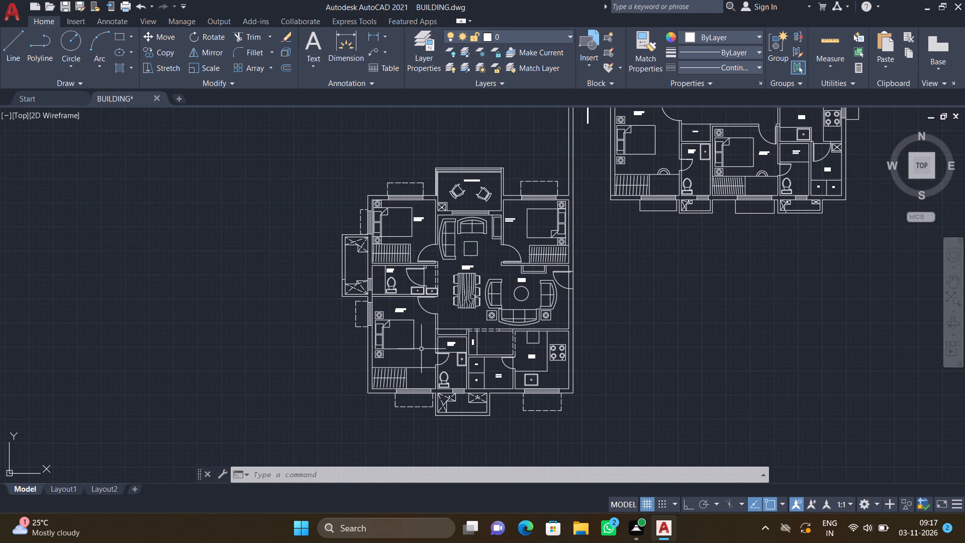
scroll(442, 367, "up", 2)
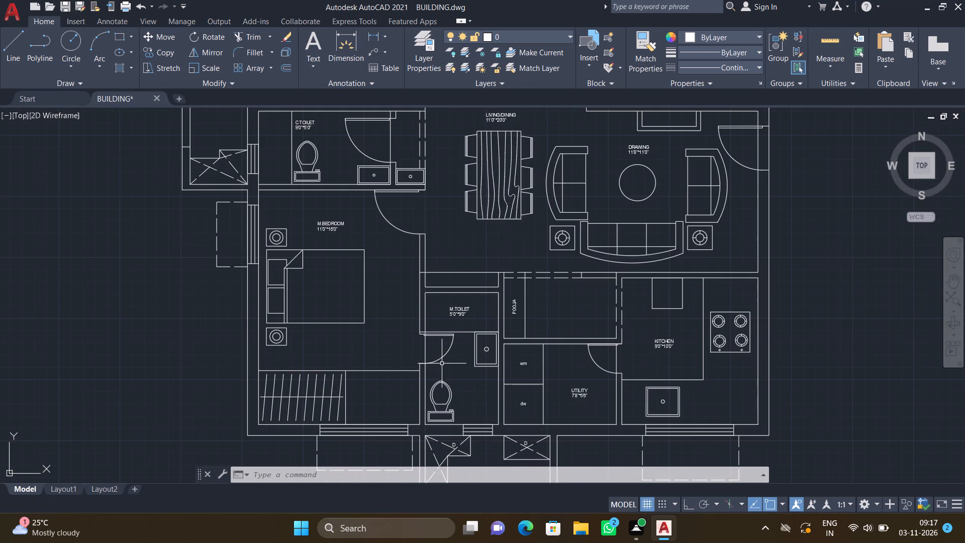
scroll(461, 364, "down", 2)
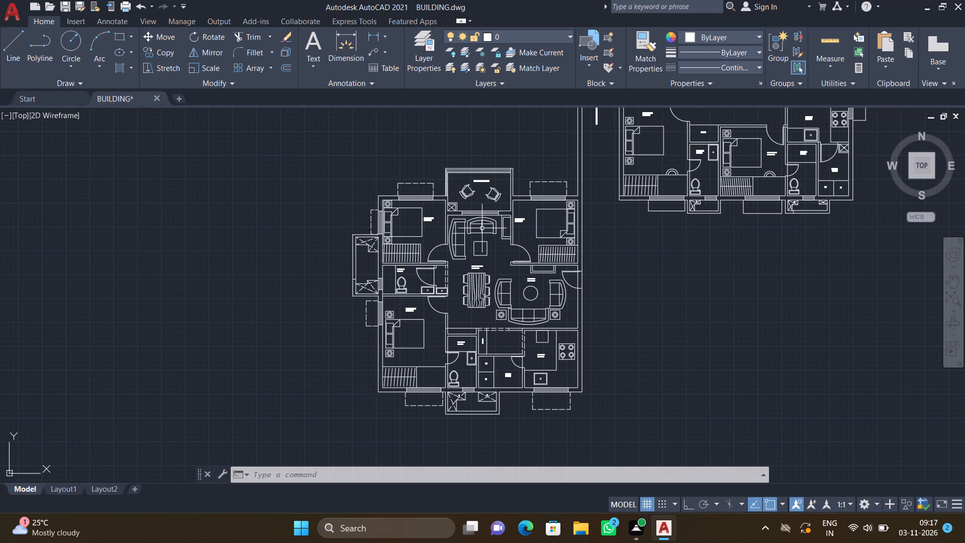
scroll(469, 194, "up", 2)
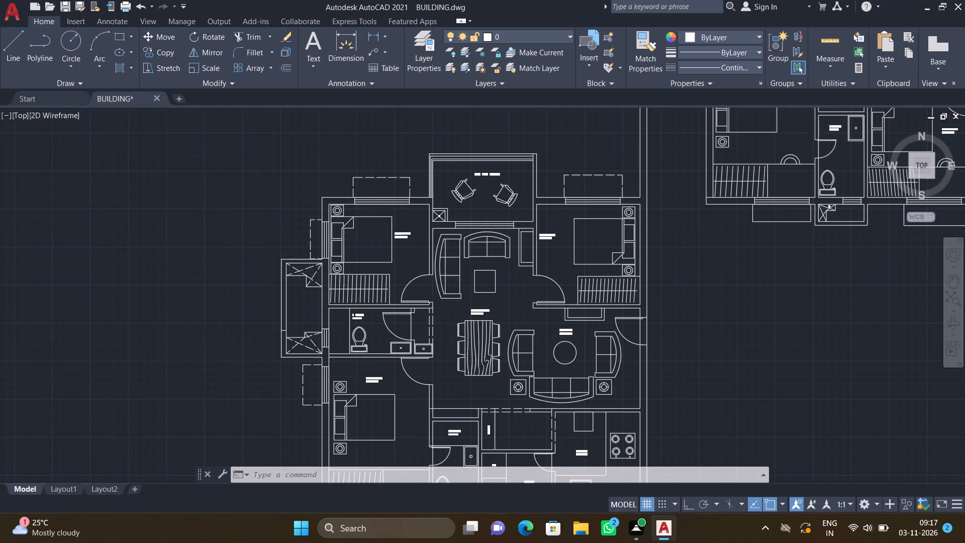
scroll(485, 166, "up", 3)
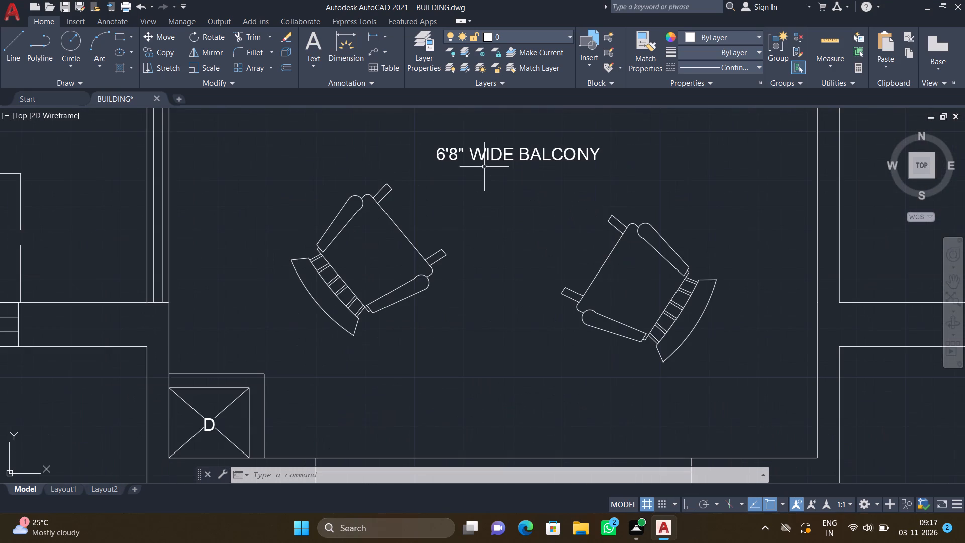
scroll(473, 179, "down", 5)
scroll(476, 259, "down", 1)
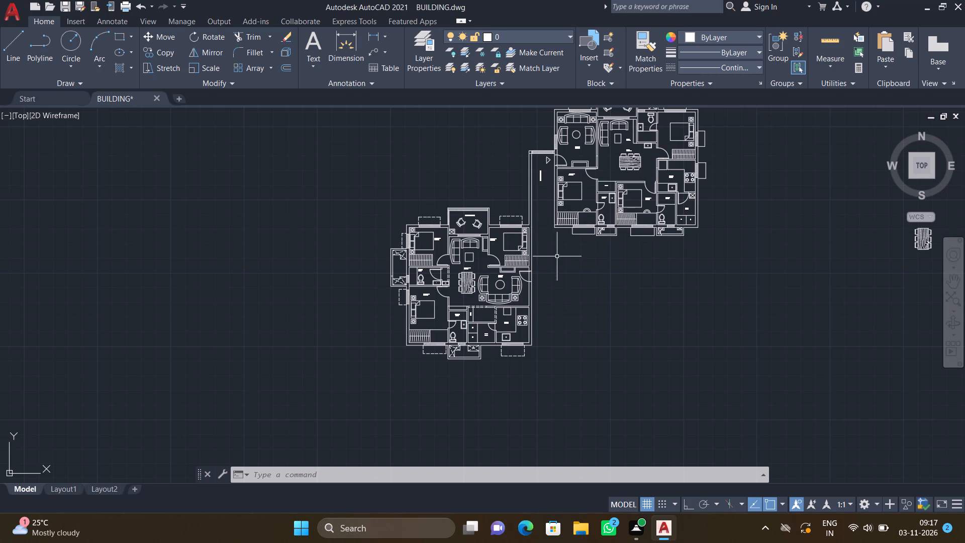
With Ortho on, draw a vertical line about 21' long southward from the inner southwest wall corner of the northeast flat.
scroll(543, 221, "up", 2)
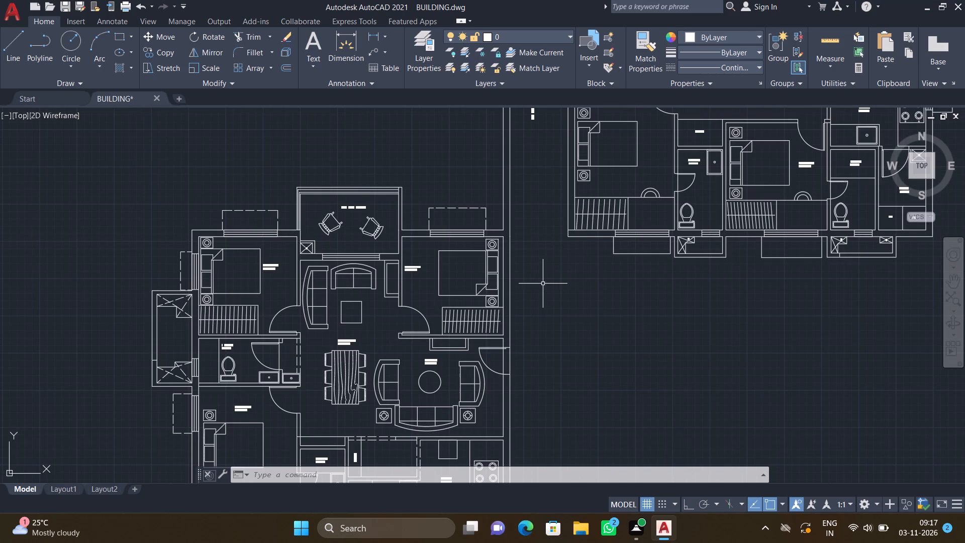
key("l")
key("Return")
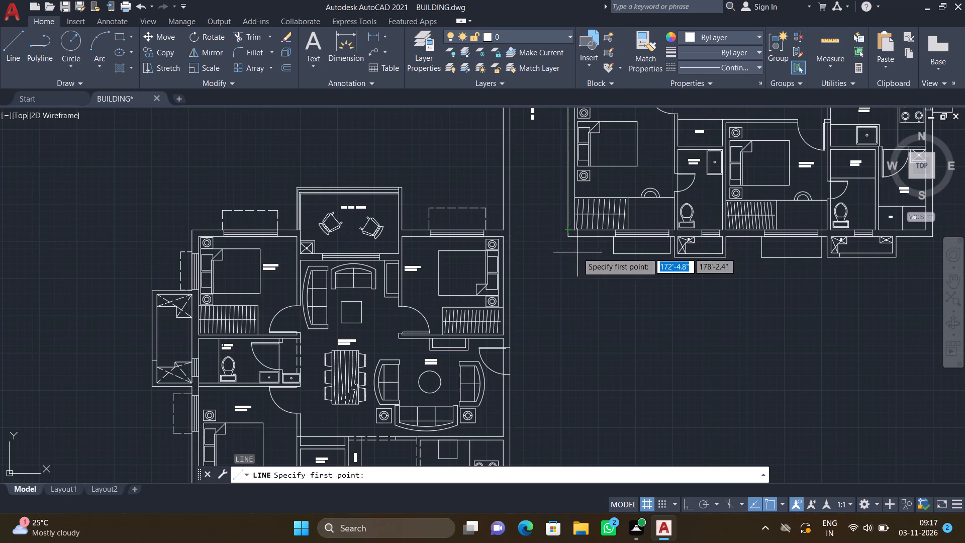
scroll(572, 241, "up", 3)
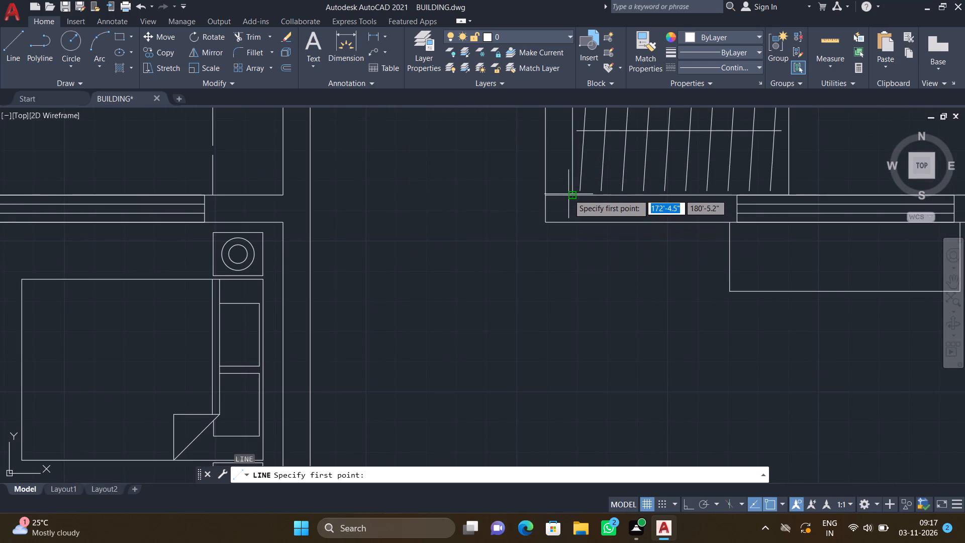
left_click(571, 194)
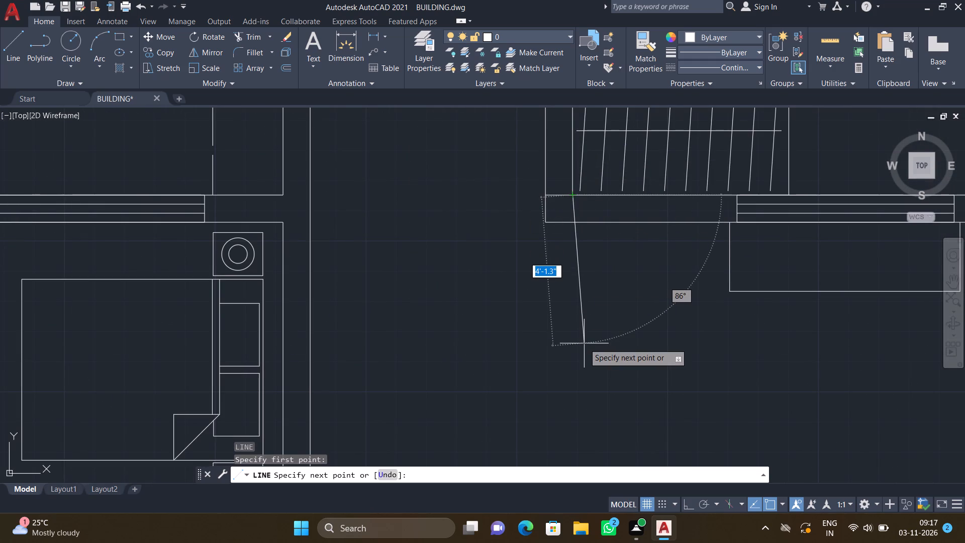
key("F8")
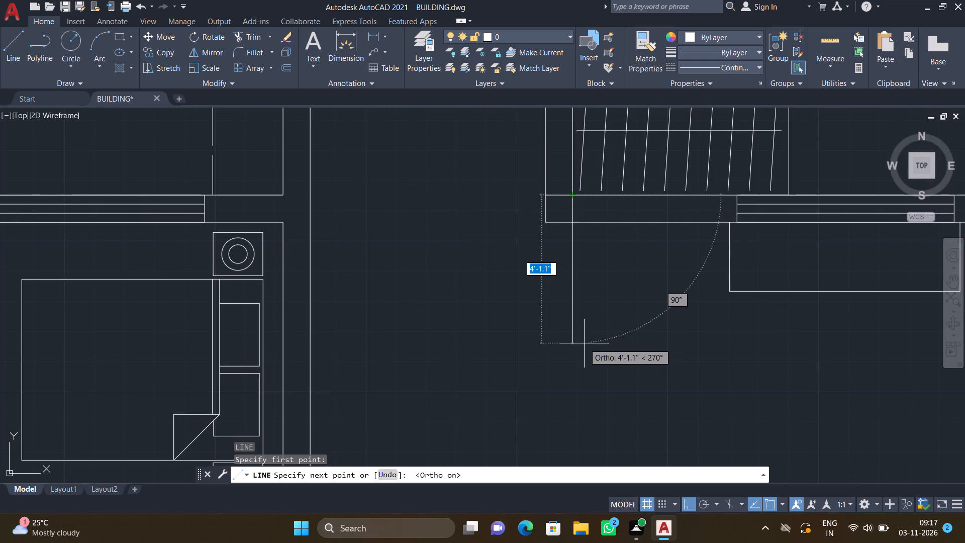
scroll(569, 355, "down", 4)
scroll(574, 409, "up", 2)
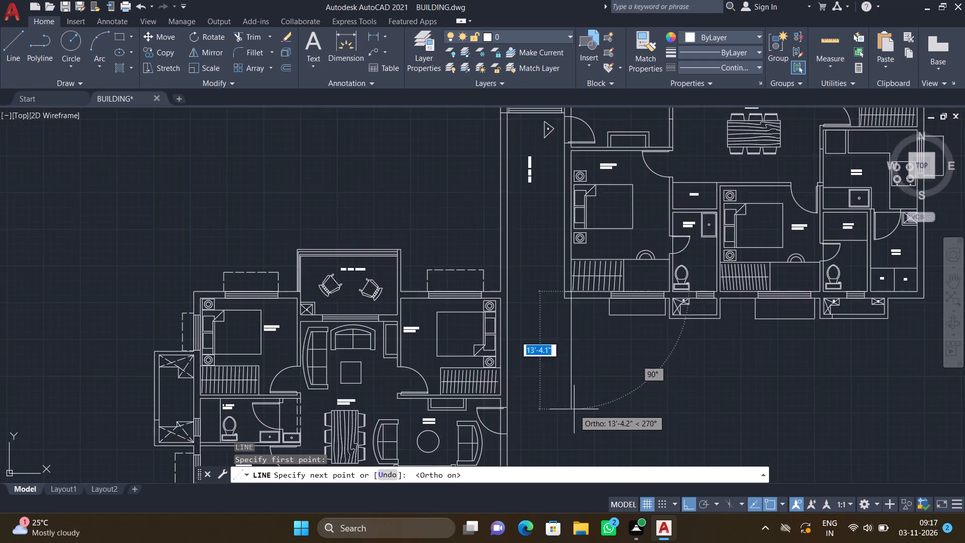
scroll(567, 436, "down", 4)
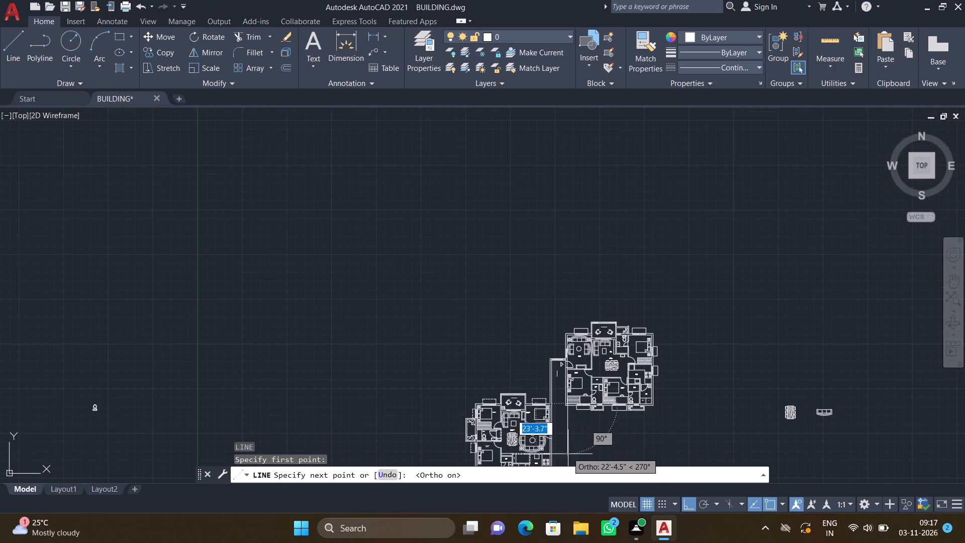
scroll(571, 465, "up", 3)
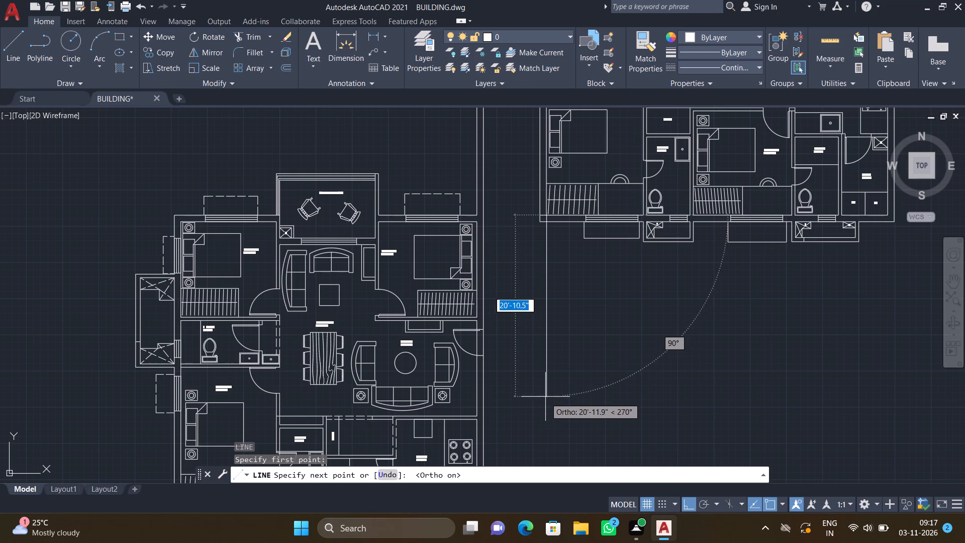
left_click(546, 396)
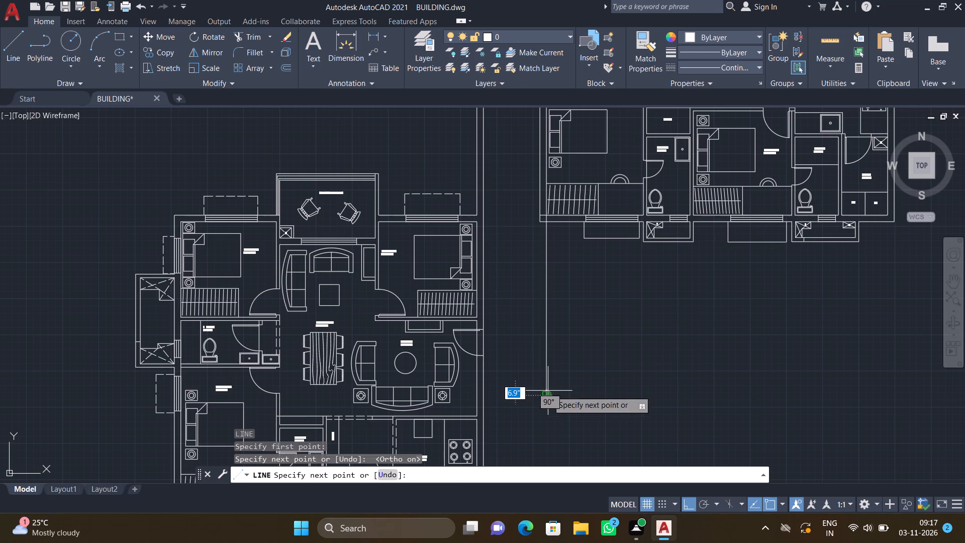
key("Return")
Draw a parallel vertical line about 20' long from the flat's outer southwest corner, ending level with the first line.
key("l")
key("Return")
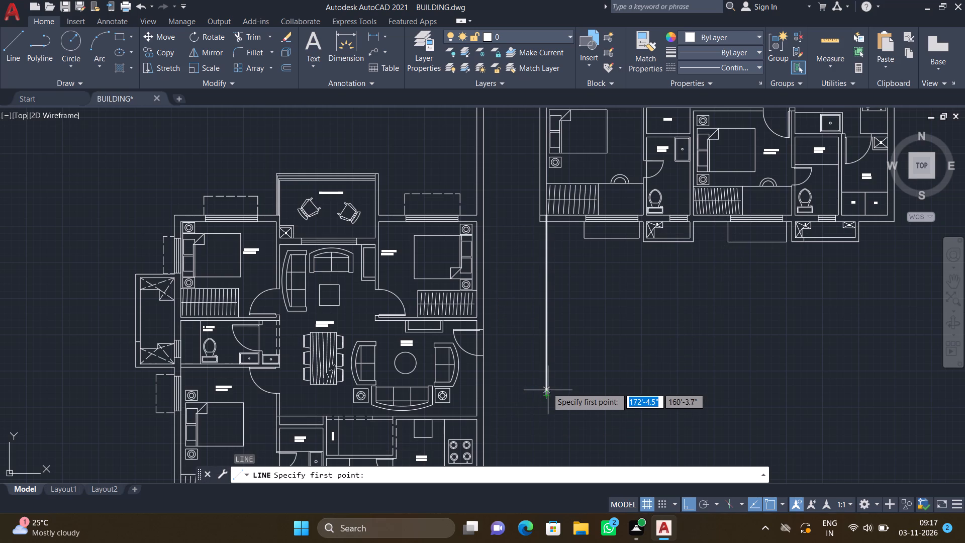
scroll(527, 232, "up", 3)
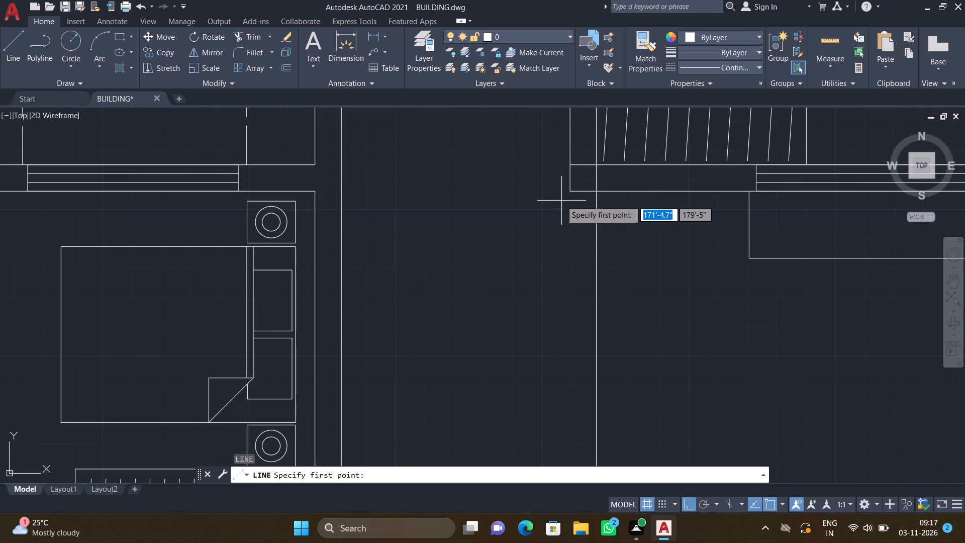
left_click_drag(570, 194, 574, 198)
scroll(577, 281, "down", 5)
scroll(589, 363, "up", 2)
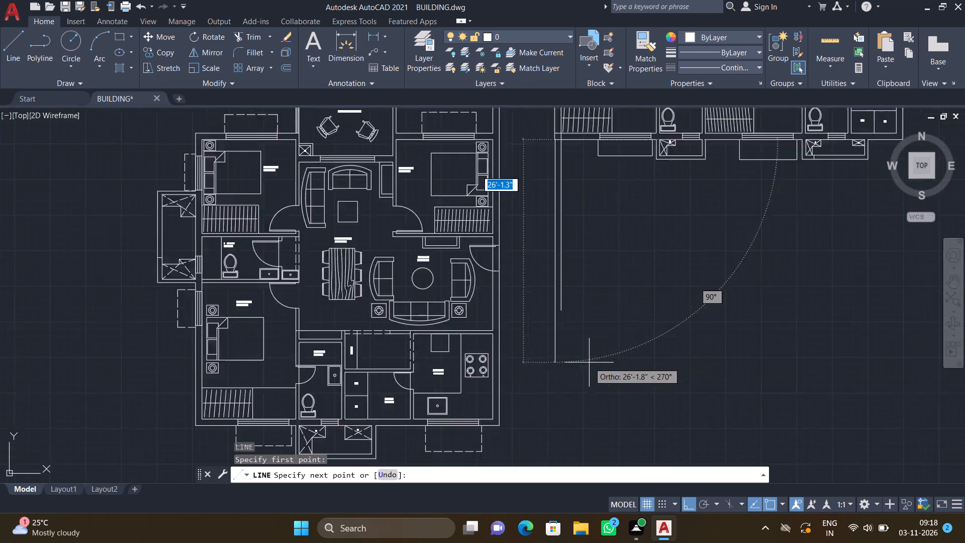
scroll(589, 362, "up", 2)
scroll(500, 232, "up", 2)
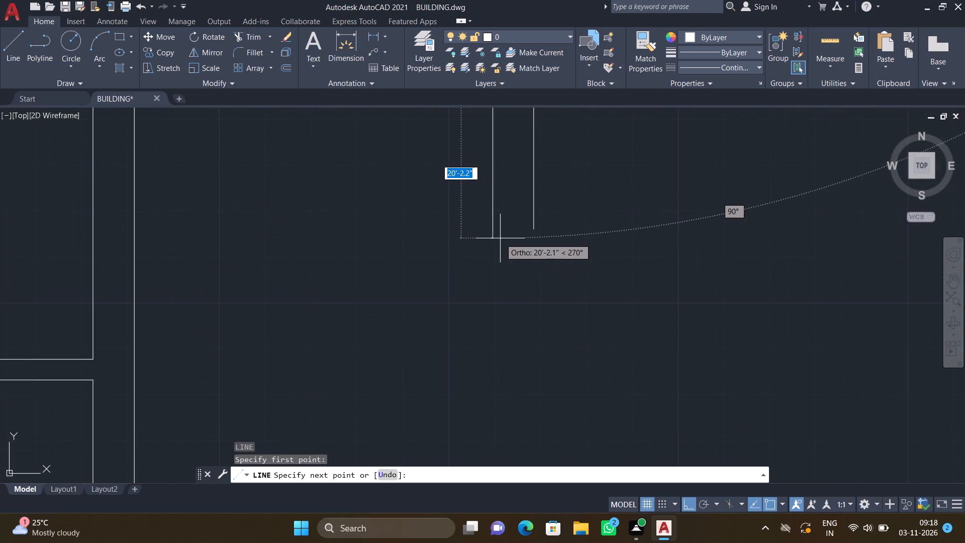
left_click(497, 229)
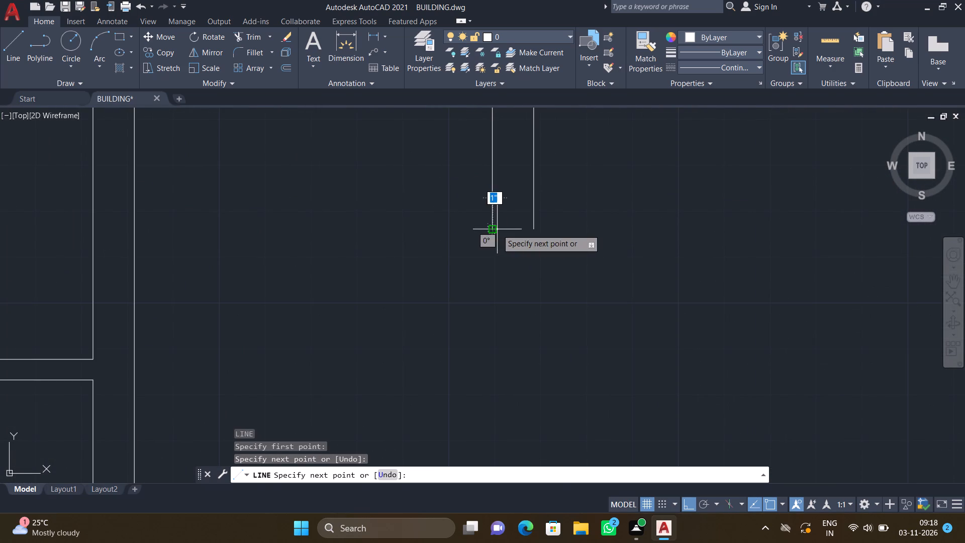
key("Return")
Draw a horizontal line about 38' long eastward from the midpoint of the outer vertical line, below the northeast flat.
scroll(488, 241, "down", 5)
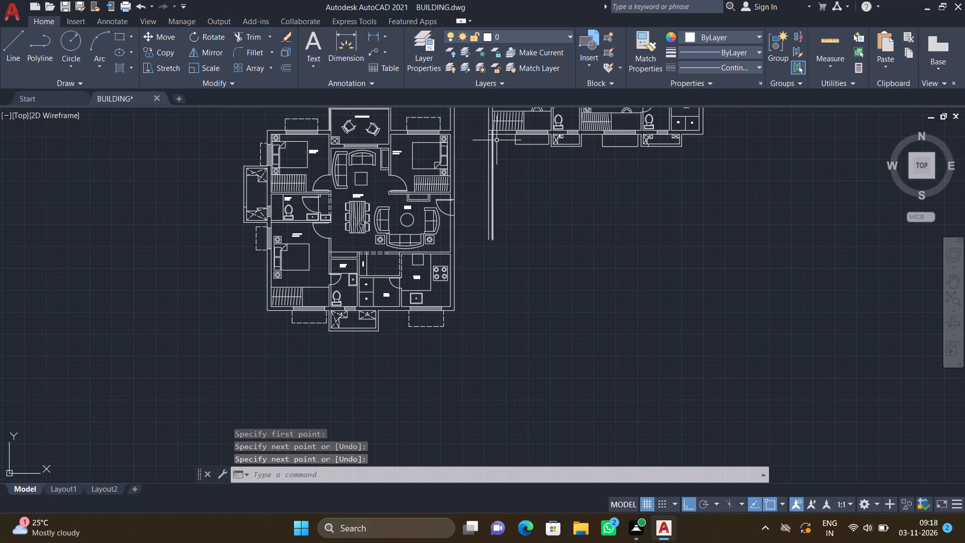
scroll(504, 146, "up", 2)
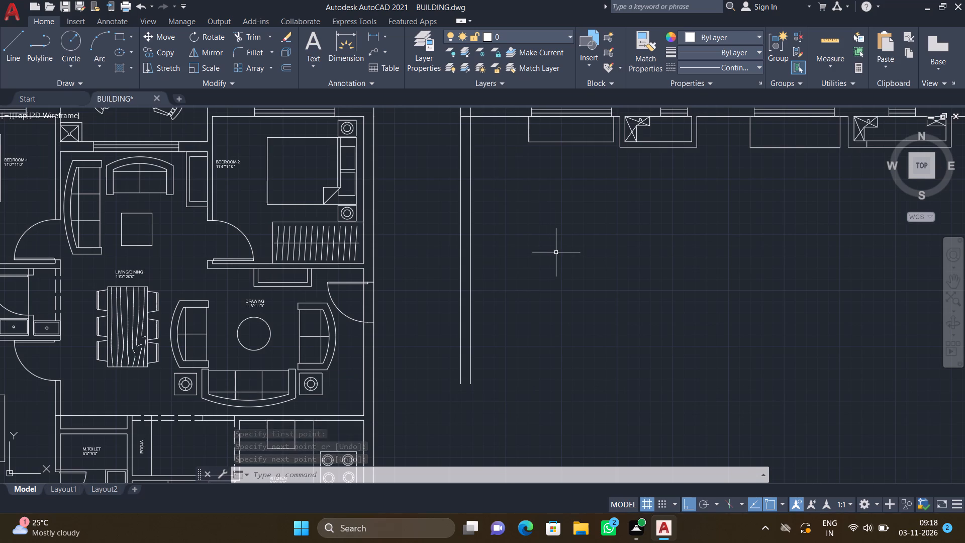
key("l")
key("Return")
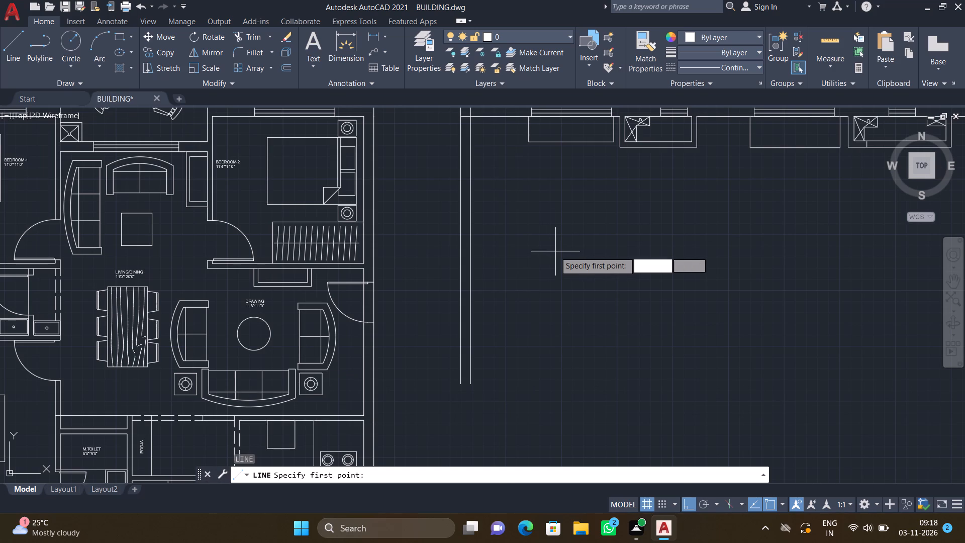
scroll(549, 244, "down", 3)
scroll(515, 250, "up", 1)
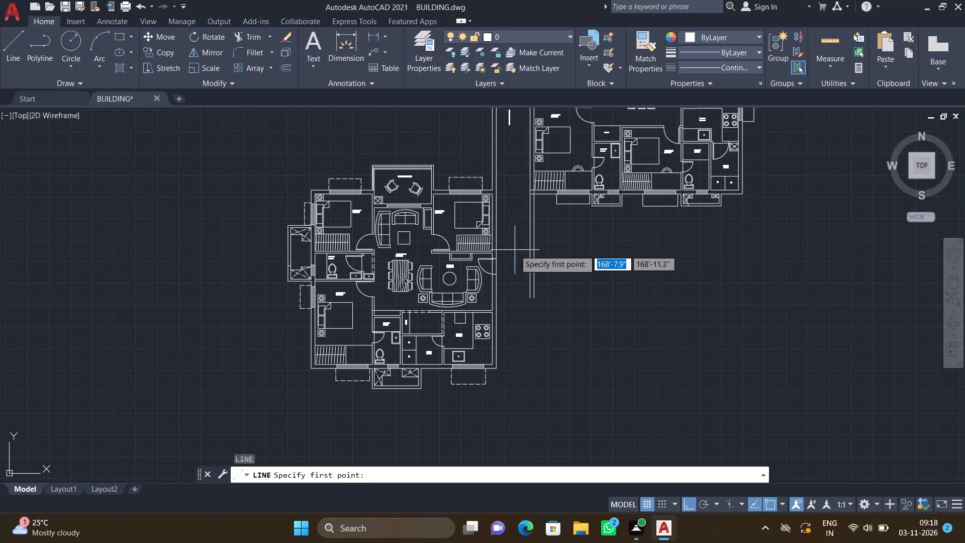
scroll(540, 262, "up", 2)
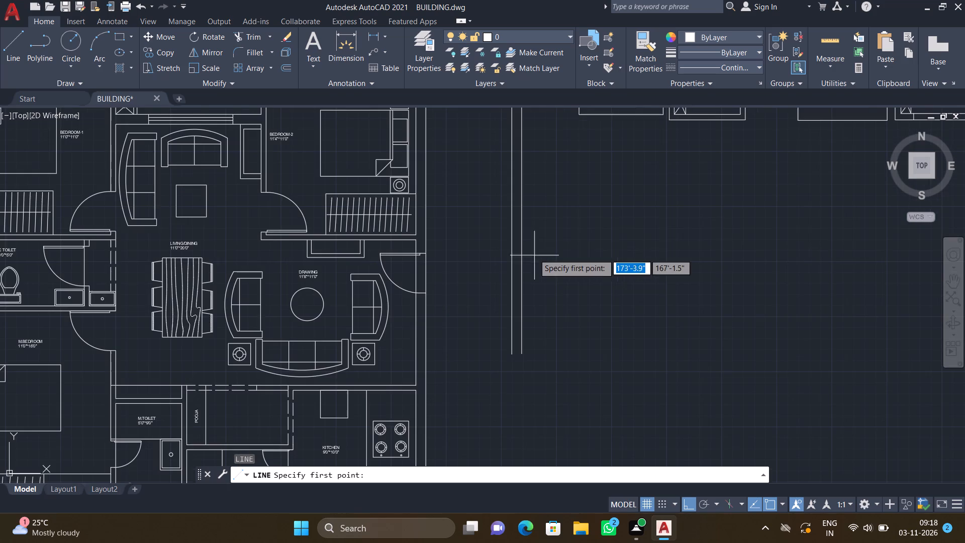
scroll(516, 219, "up", 1)
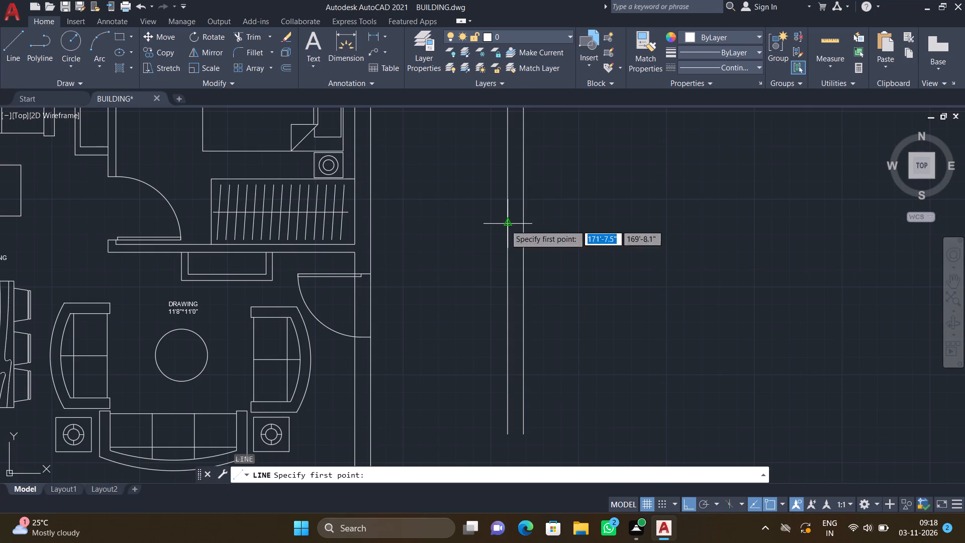
left_click(505, 225)
scroll(616, 225, "down", 4)
scroll(644, 230, "up", 3)
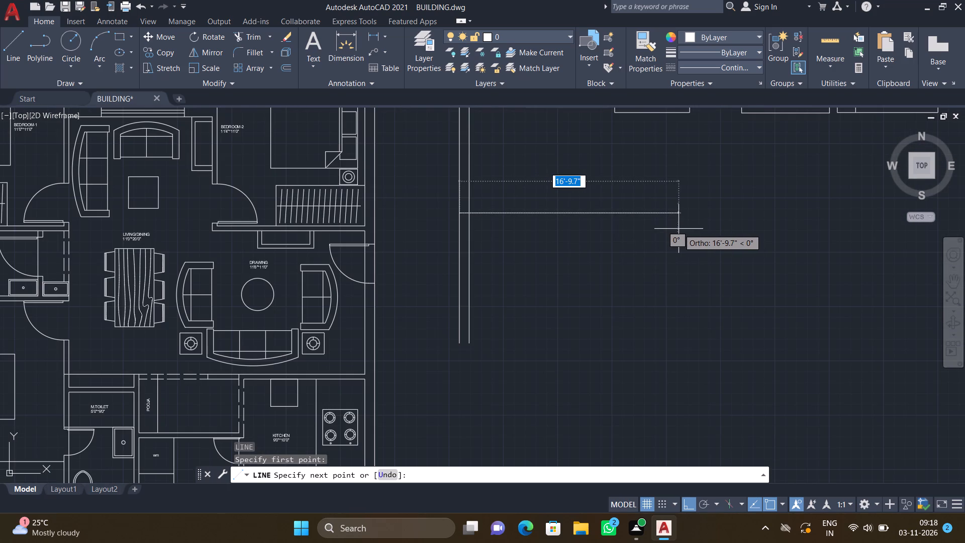
scroll(684, 231, "down", 3)
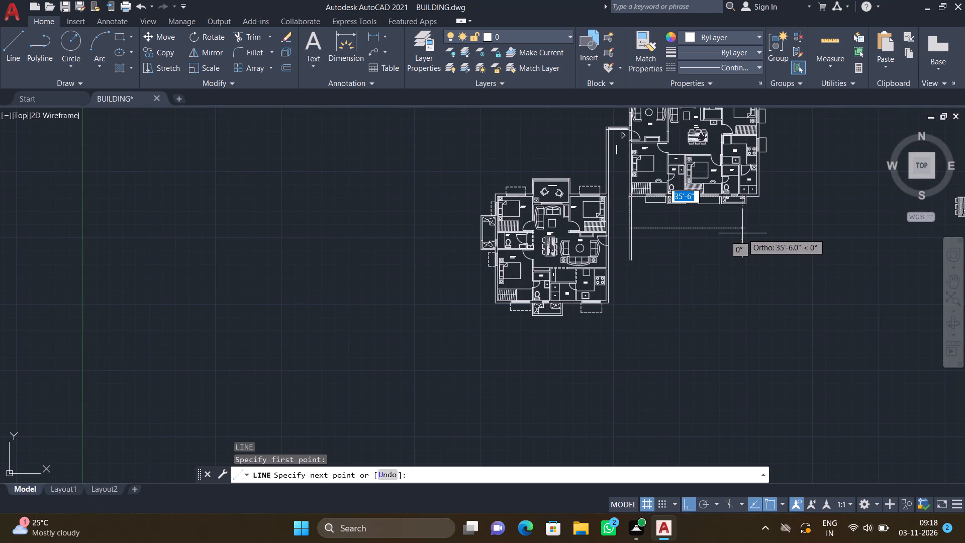
scroll(750, 234, "up", 2)
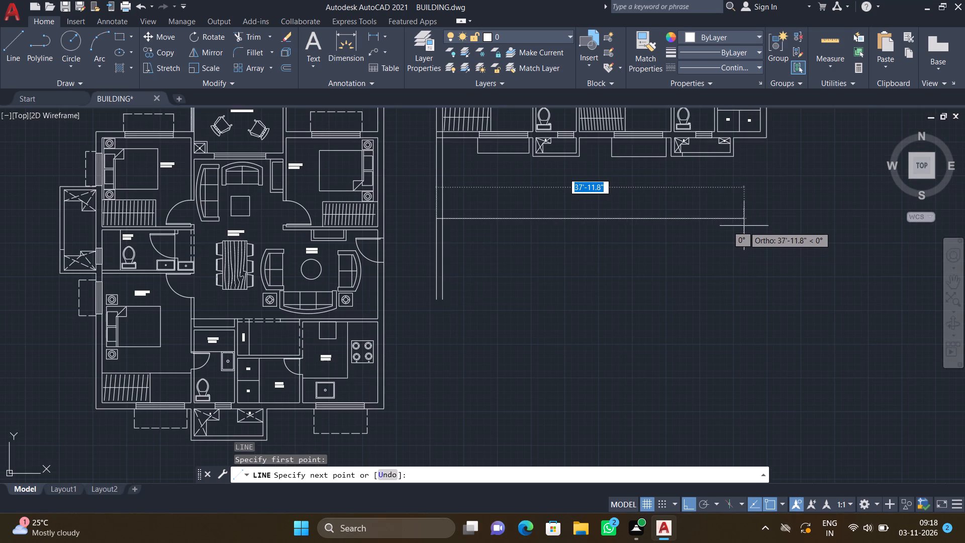
left_click(748, 220)
key("Return")
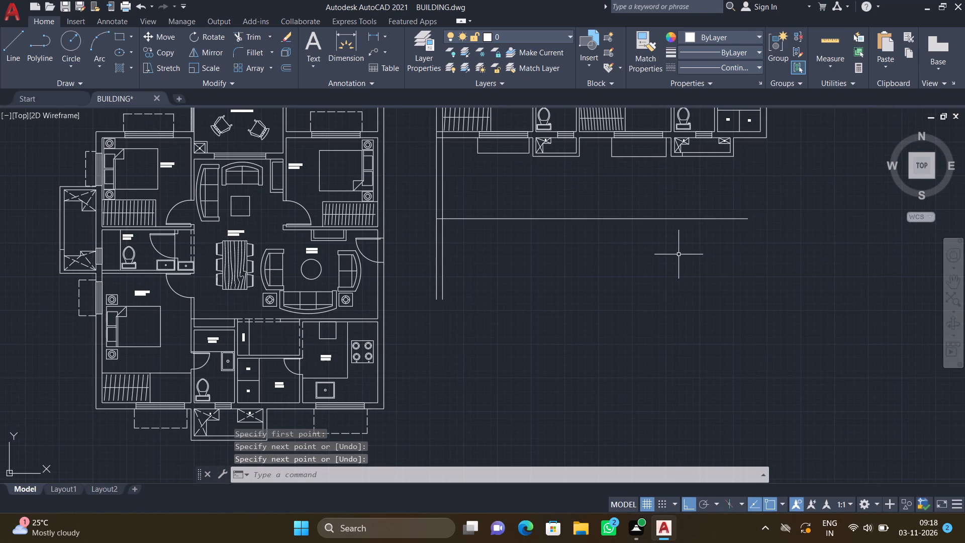
Offset the horizontal line 9" to the south to form the second face of the wall.
key("o")
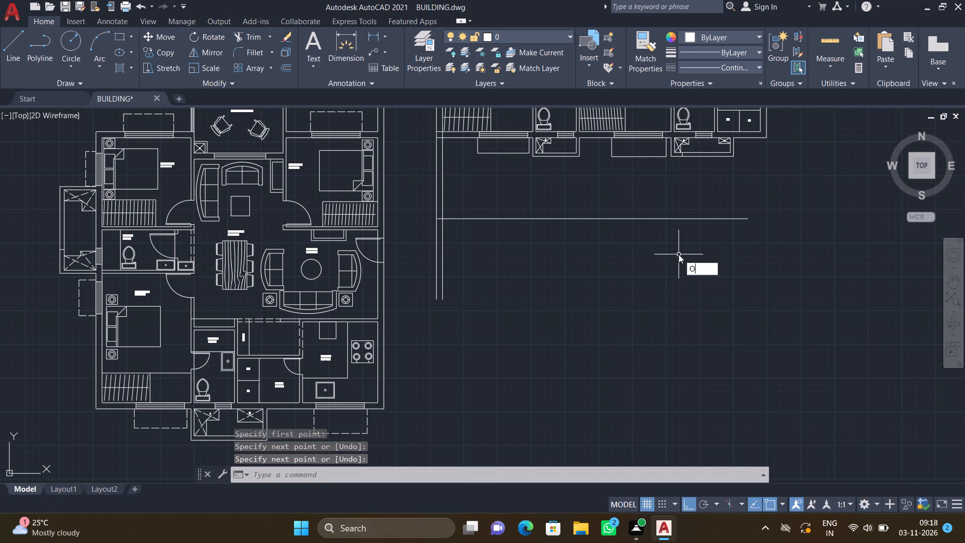
key("Return")
key("9")
key("shift+quotedbl")
key("Return")
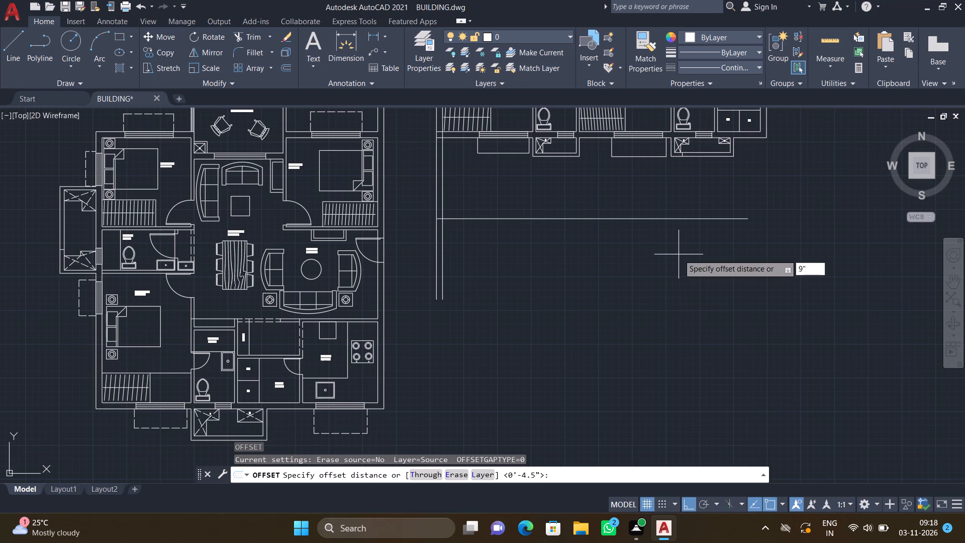
left_click(637, 219)
left_click(648, 268)
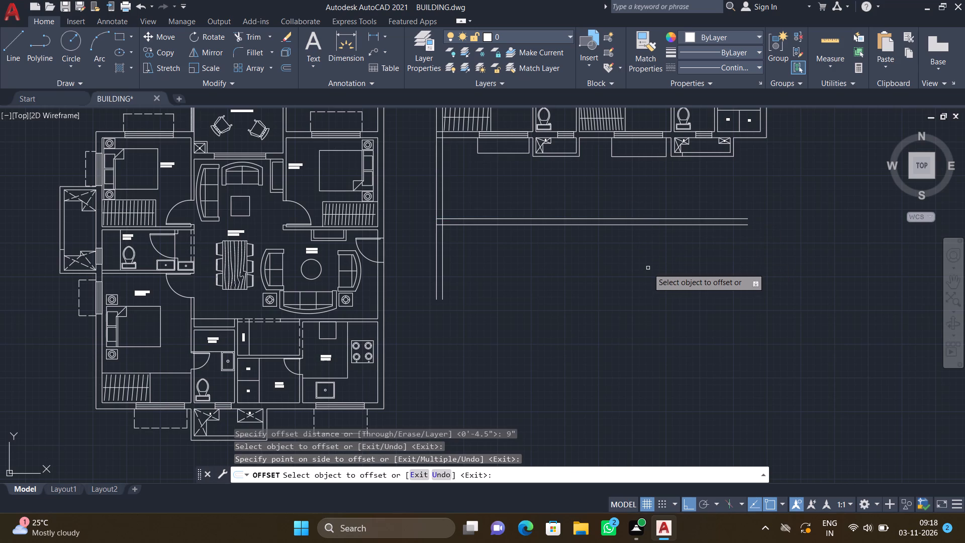
key("Return")
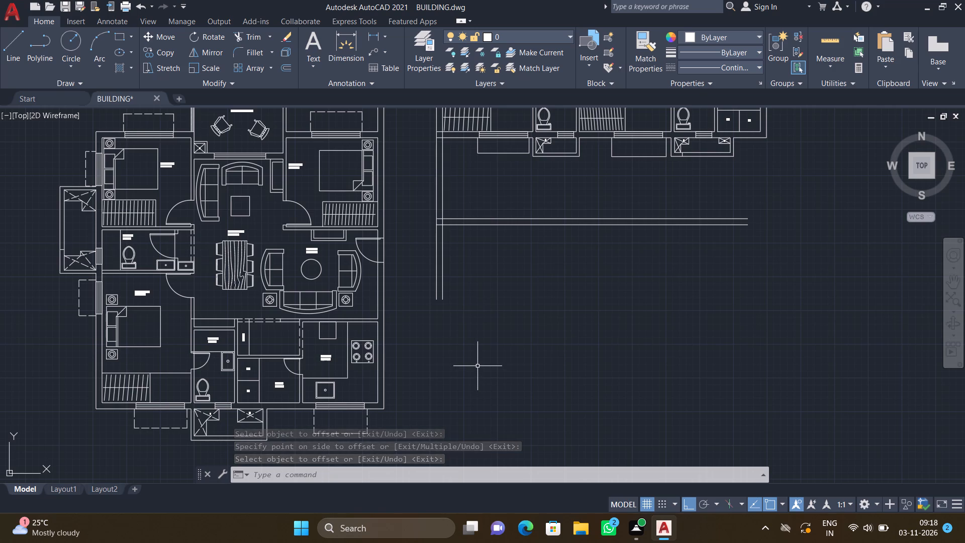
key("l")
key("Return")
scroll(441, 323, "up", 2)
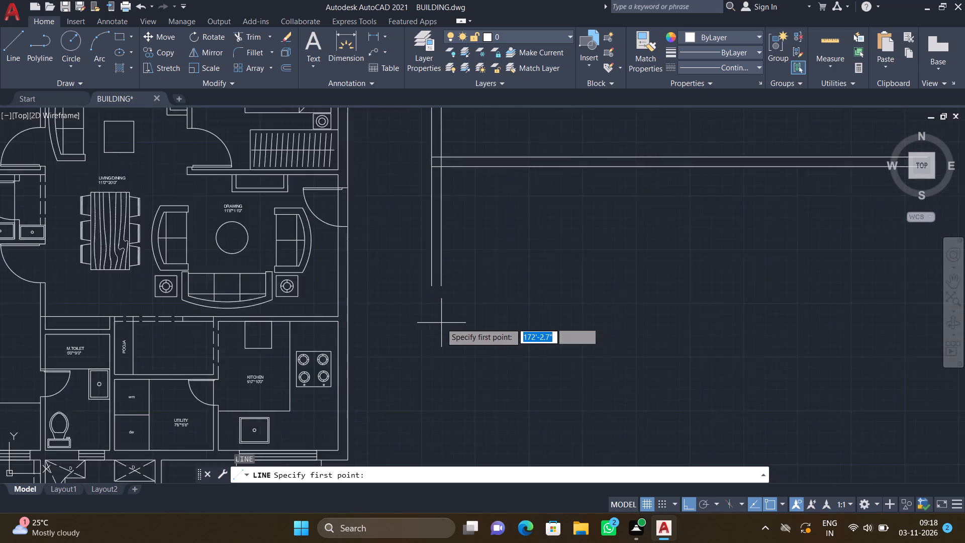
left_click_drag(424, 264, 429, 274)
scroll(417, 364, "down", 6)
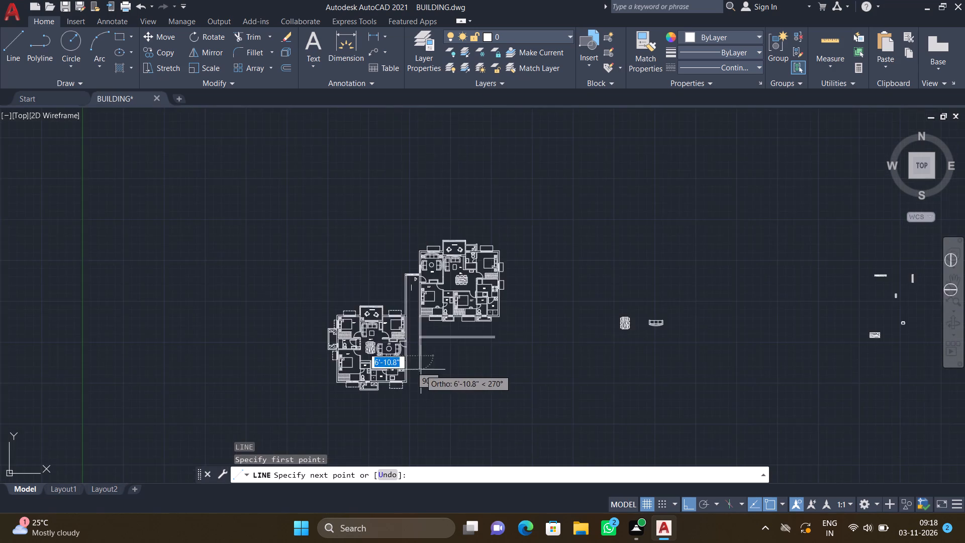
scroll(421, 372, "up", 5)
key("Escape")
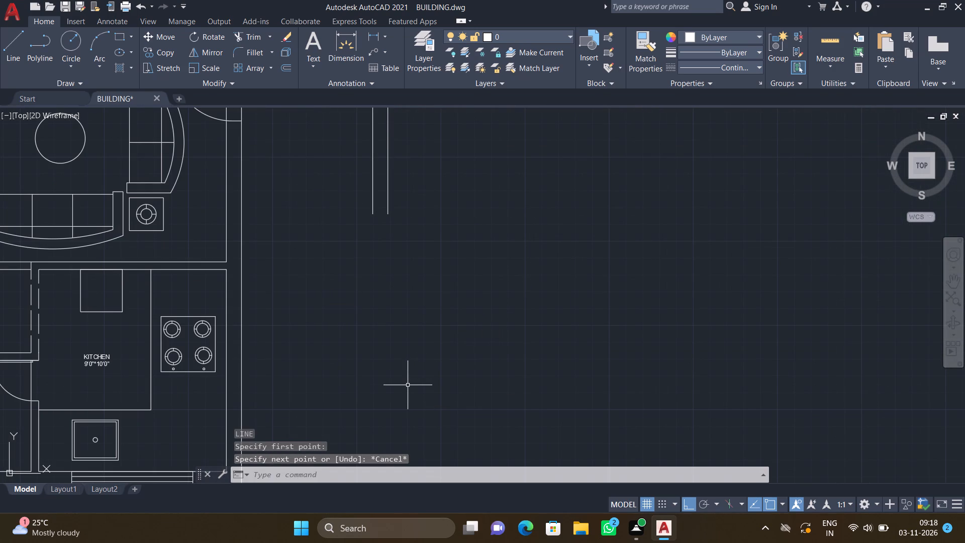
Draw a vertical line about 27' long southward from the south end of the western wall line below the northeast flat.
key("l")
key("Return")
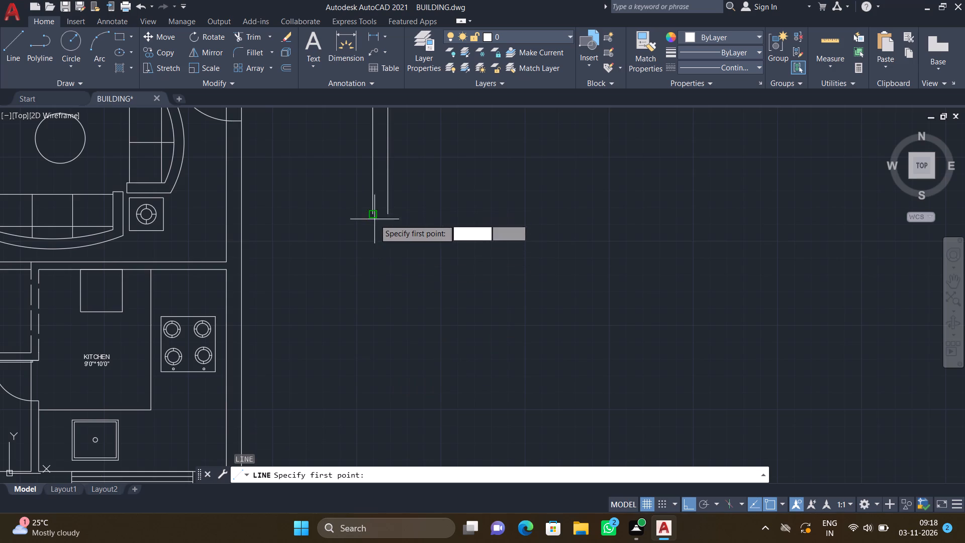
scroll(374, 219, "up", 2)
left_click(364, 205)
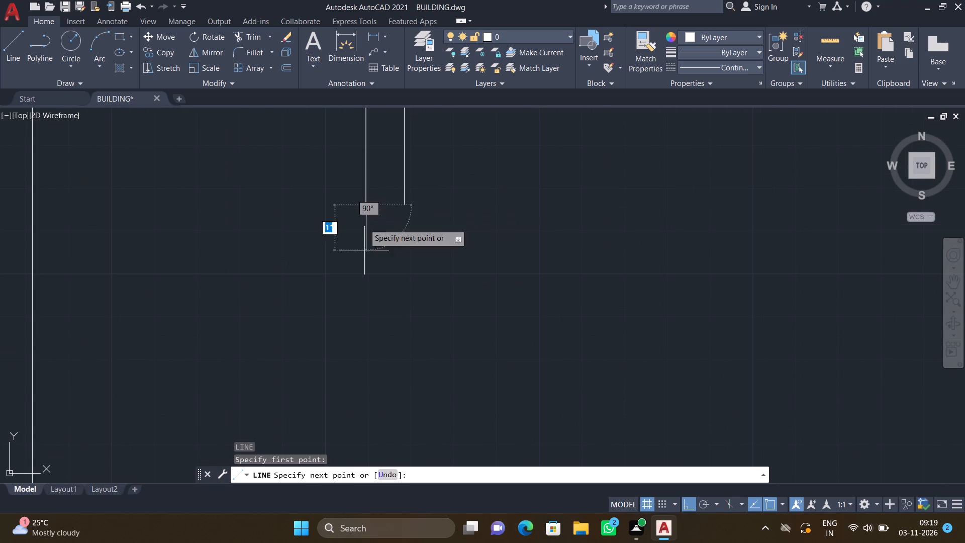
scroll(366, 350, "down", 6)
scroll(368, 422, "up", 2)
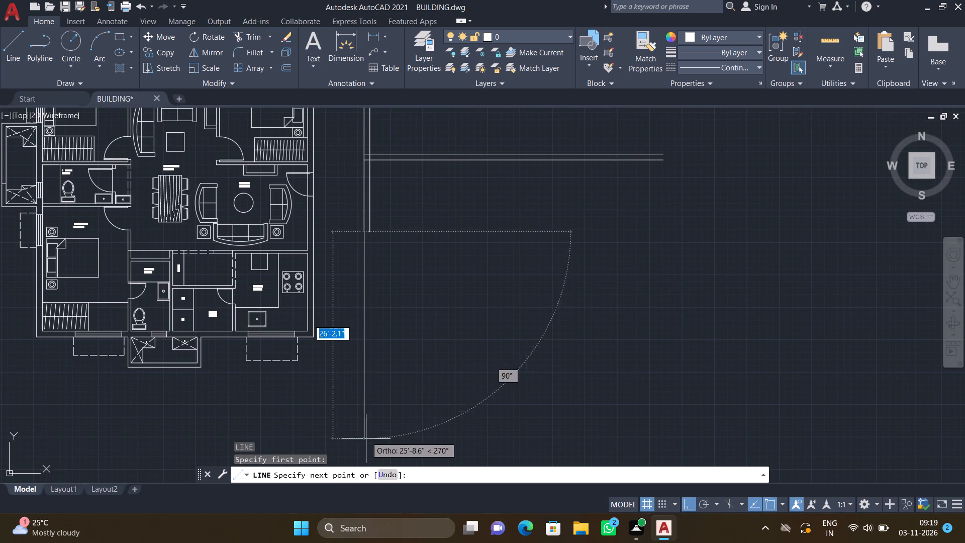
left_click(366, 444)
key("Return")
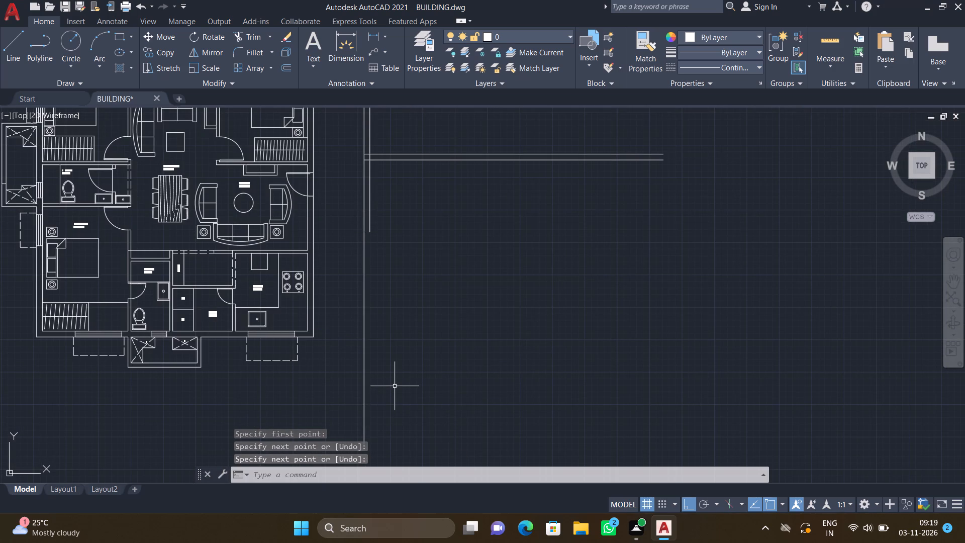
Draw a parallel vertical line about 27' long from the eastern wall line's south end, ending roughly level with the first extension.
key("l")
key("Return")
scroll(371, 231, "up", 2)
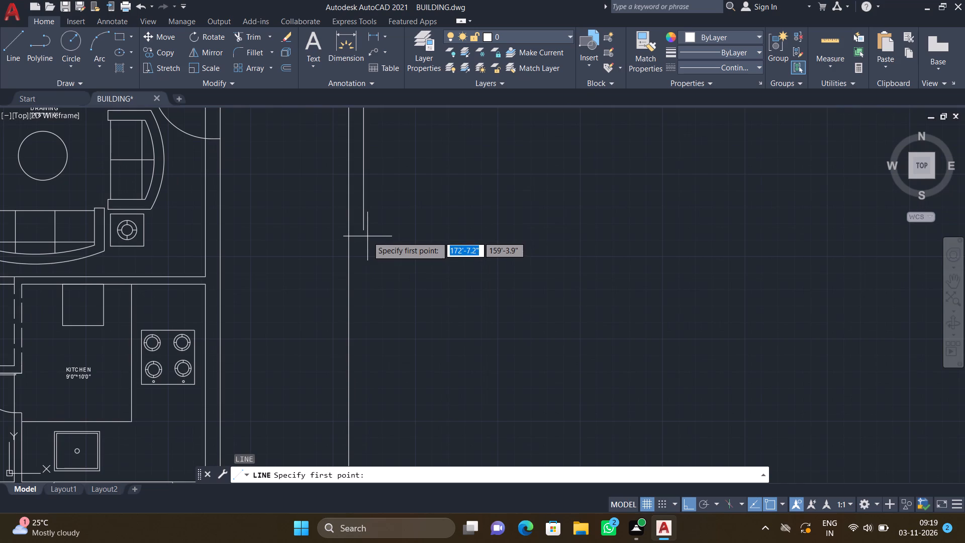
left_click_drag(364, 230, 368, 244)
scroll(379, 331, "down", 4)
scroll(383, 406, "up", 1)
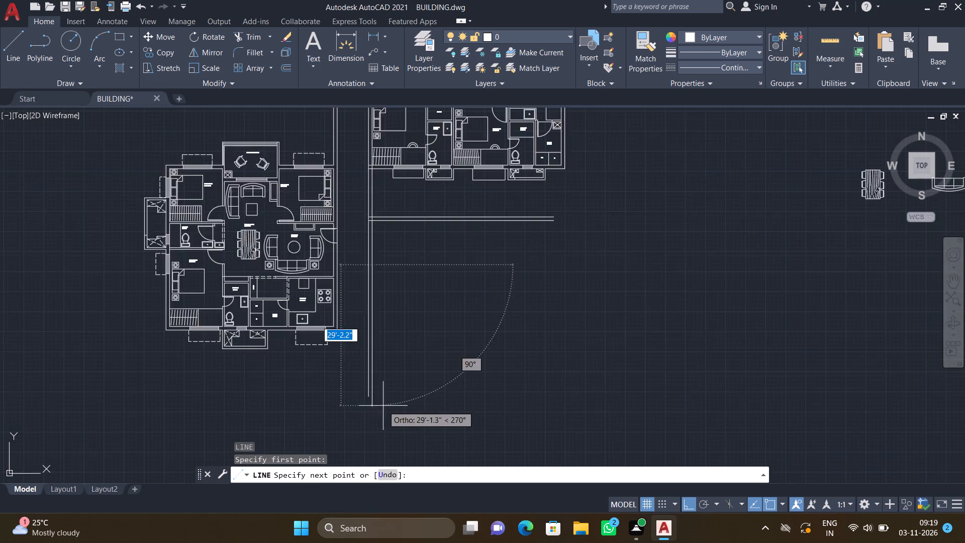
scroll(383, 406, "up", 5)
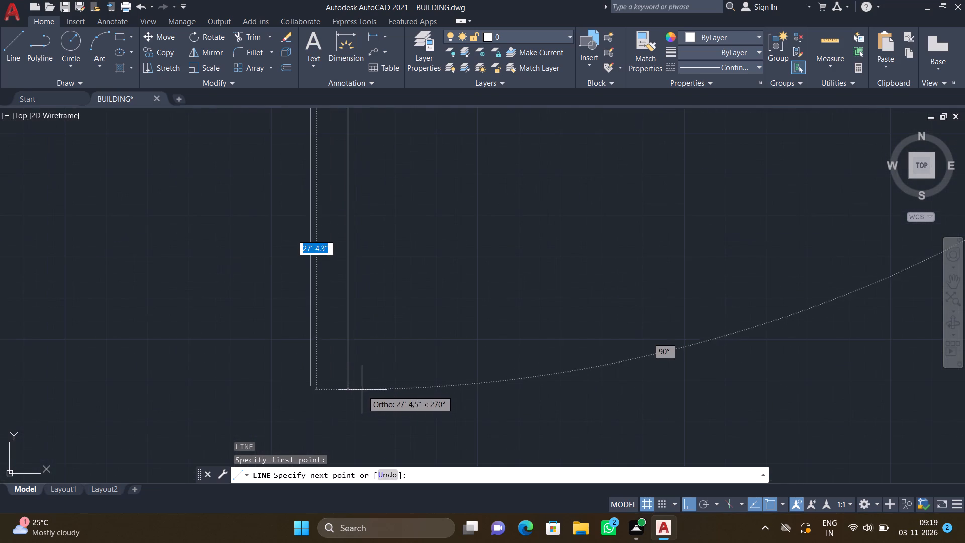
left_click(354, 383)
key("Return")
scroll(389, 373, "down", 2)
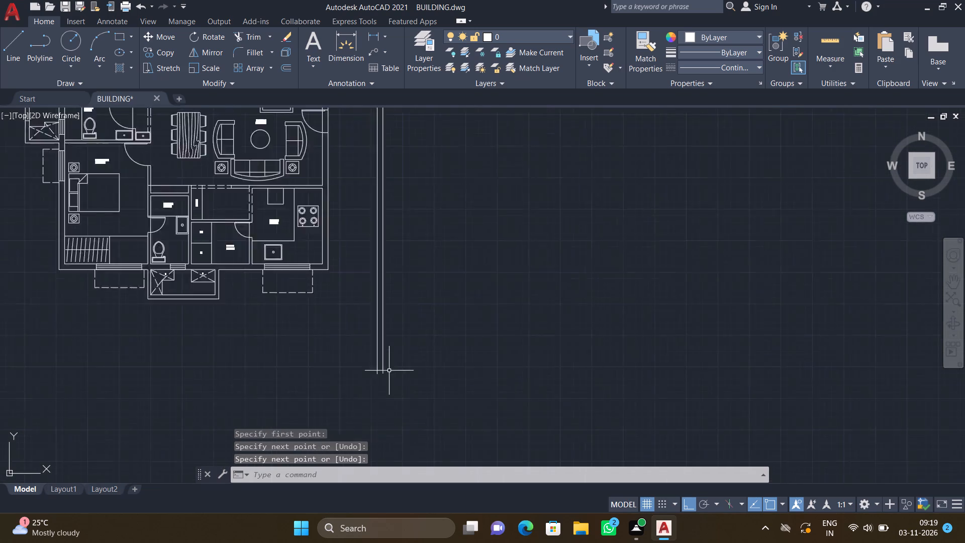
scroll(389, 370, "down", 4)
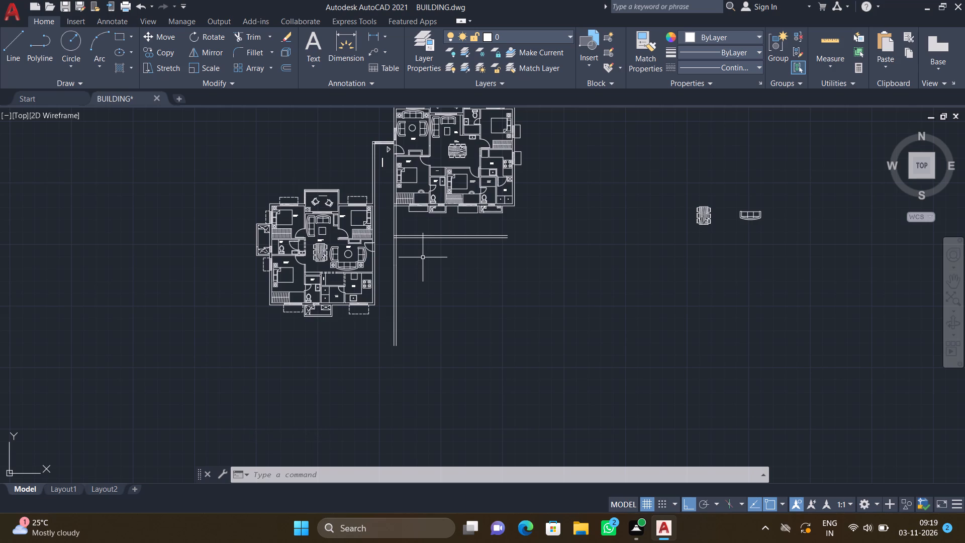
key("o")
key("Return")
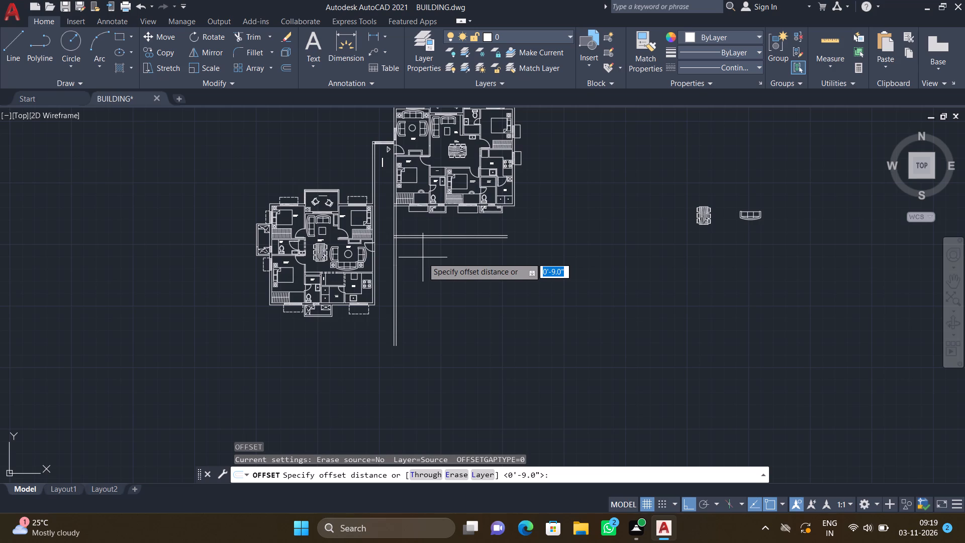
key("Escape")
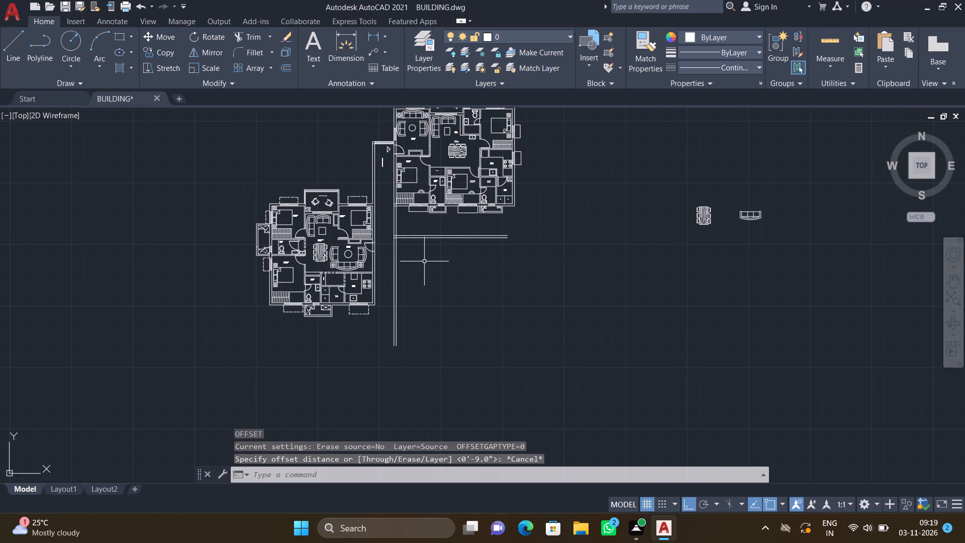
Draw a horizontal line about 11' long eastward from the western line of the long vertical wall, south of the existing horizontal wall.
scroll(395, 245, "up", 2)
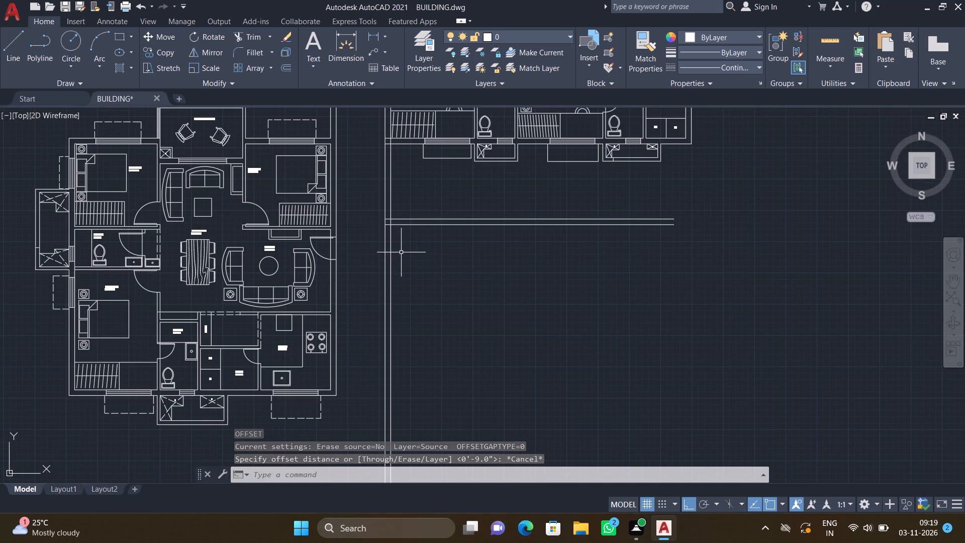
key("l")
key("Return")
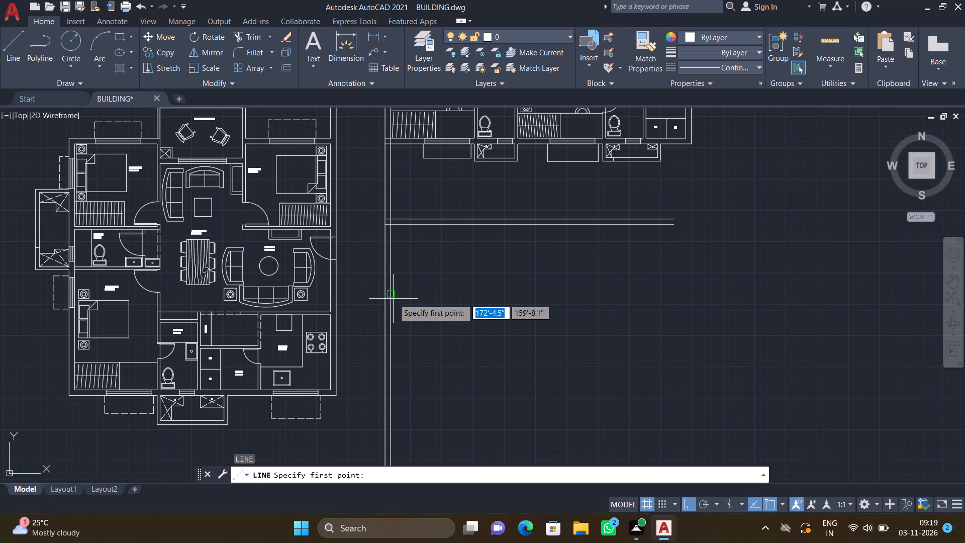
scroll(392, 301, "up", 1)
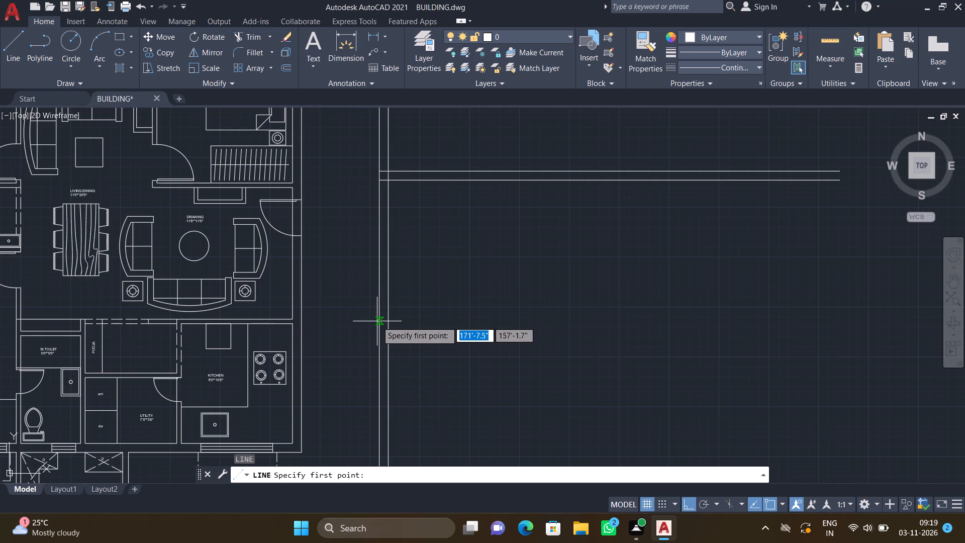
left_click(379, 321)
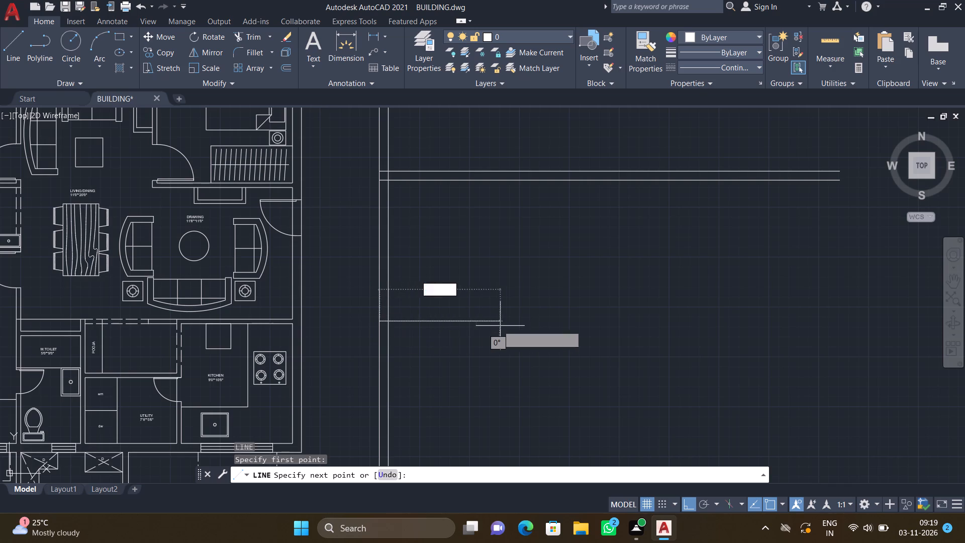
scroll(503, 326, "down", 2)
scroll(504, 320, "up", 2)
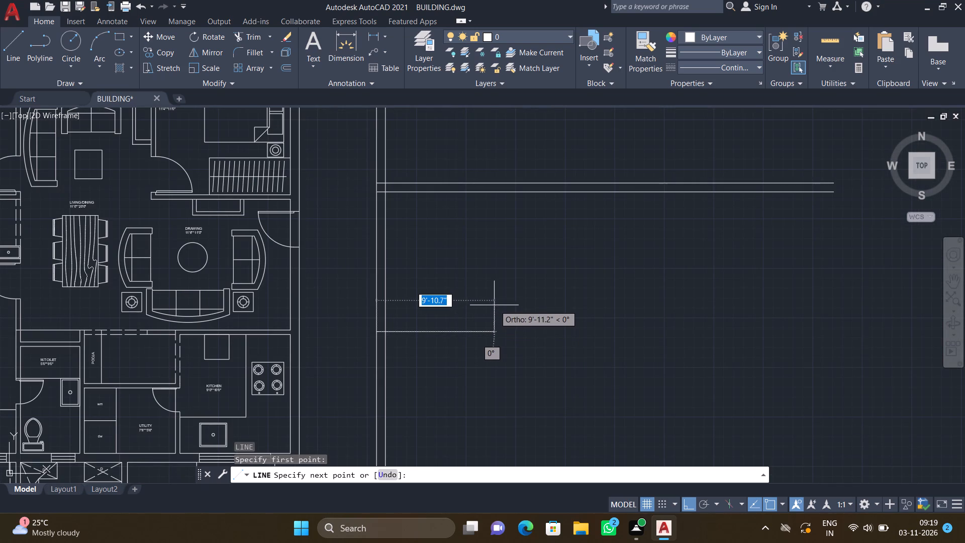
scroll(490, 296, "down", 2)
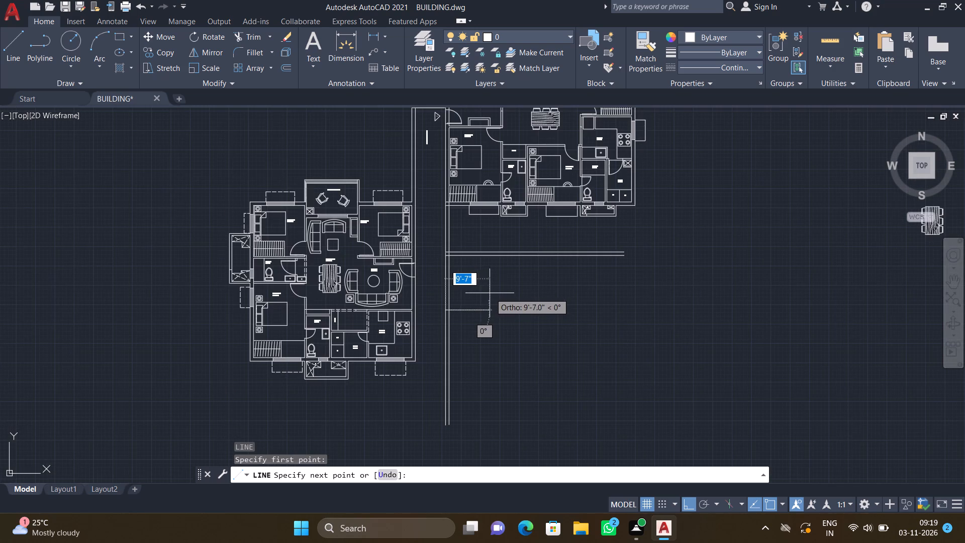
scroll(486, 282, "up", 1)
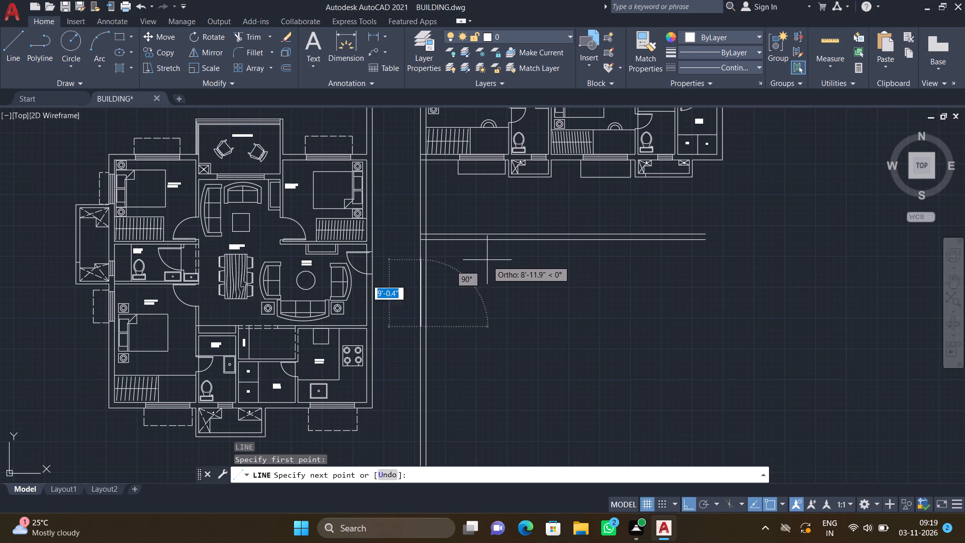
scroll(492, 251, "up", 2)
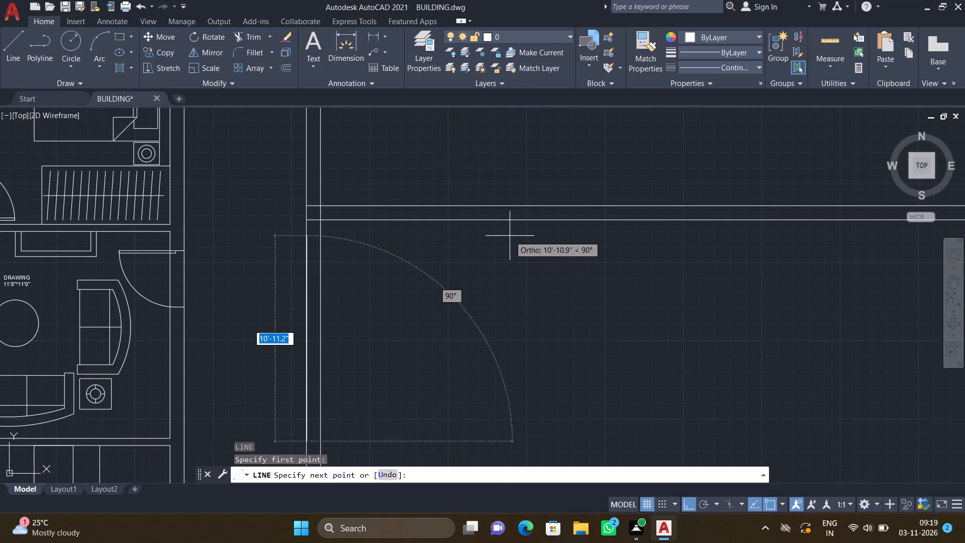
left_click(512, 438)
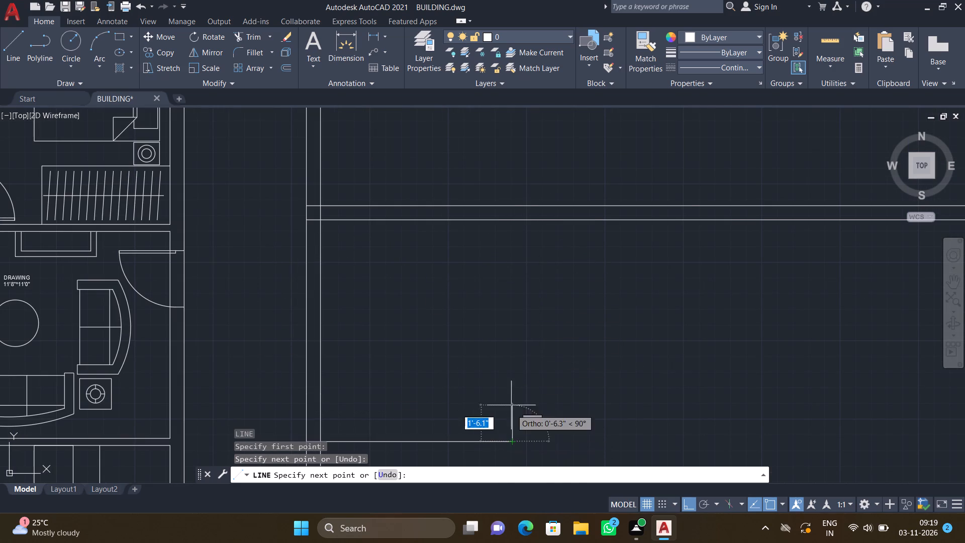
scroll(519, 347, "down", 2)
scroll(512, 304, "up", 1)
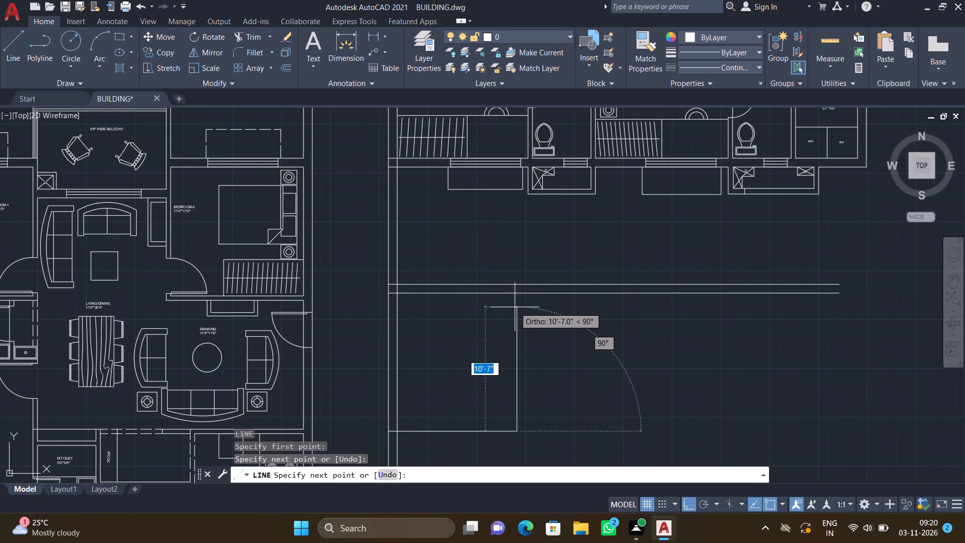
key("Return")
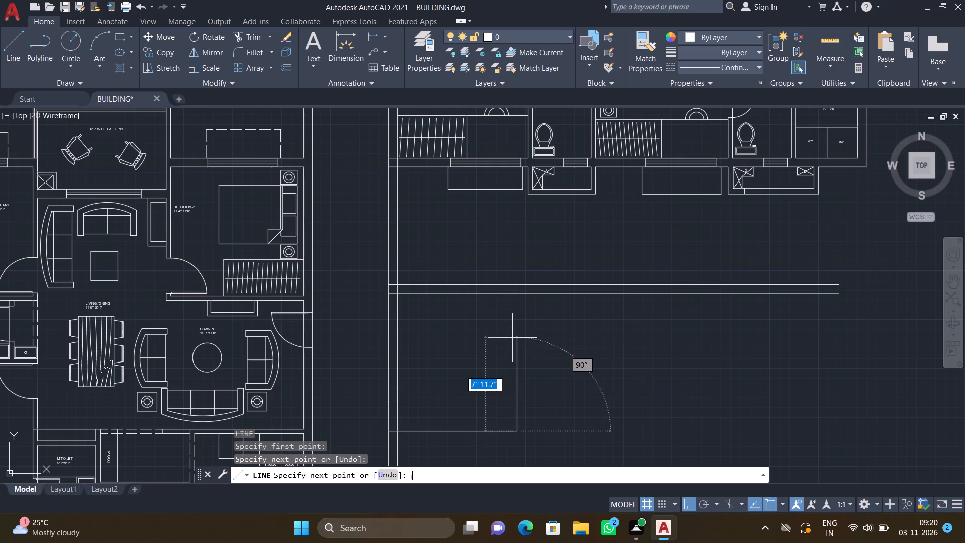
Draw a vertical line about 11'-9" long from the horizontal wall's south face down to the short horizontal line.
key("l")
key("Return")
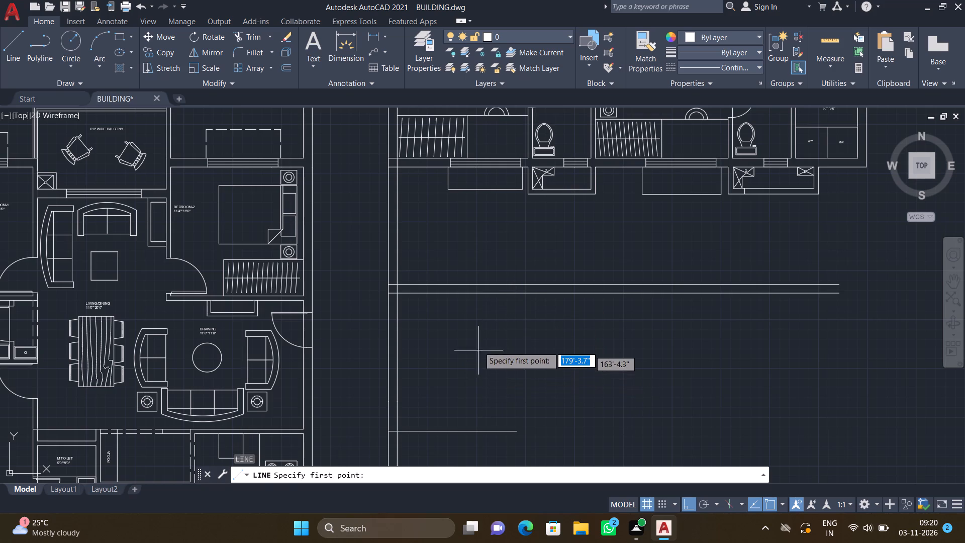
left_click(495, 294)
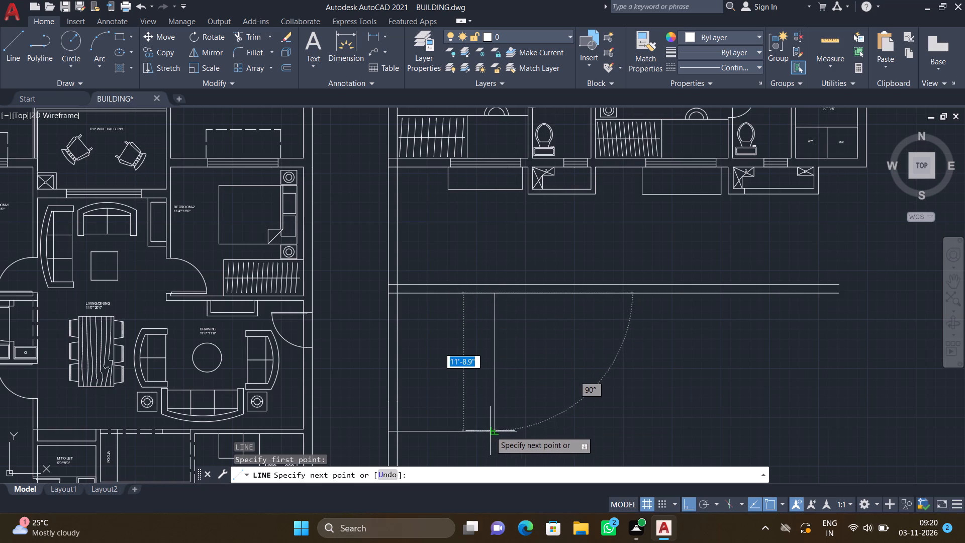
left_click(493, 431)
key("Return")
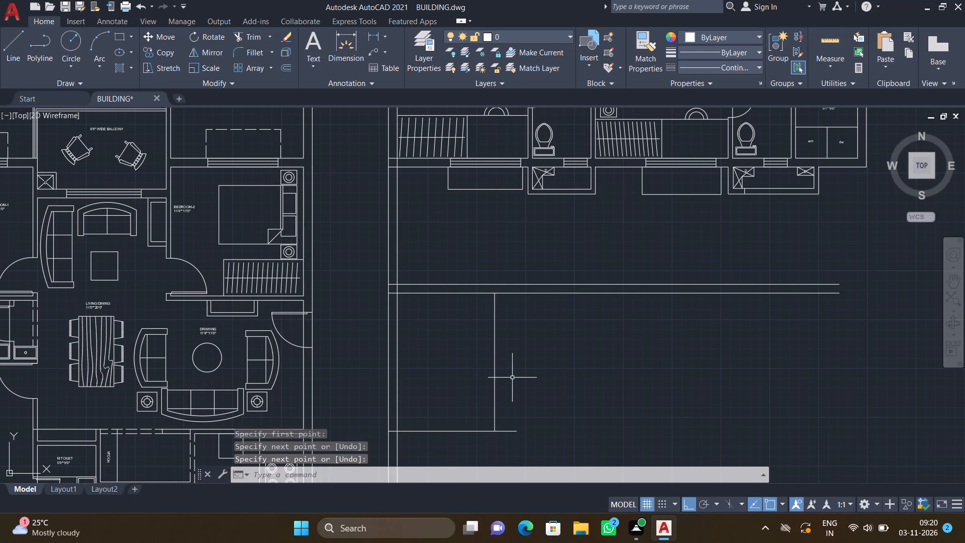
Offset the new vertical line 9" to the east to form the partition's second face.
key("o")
key("Return")
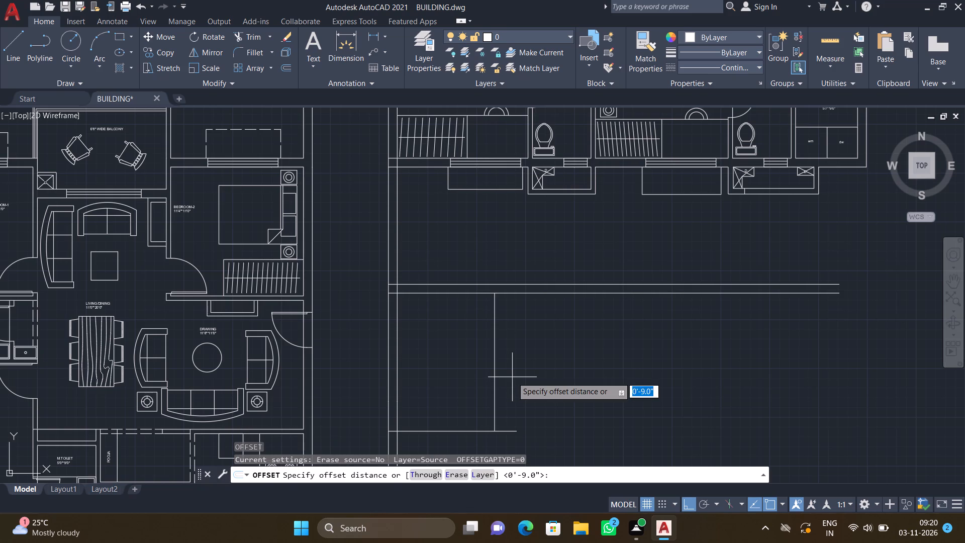
key("9")
key("shift+quotedbl")
key("Return")
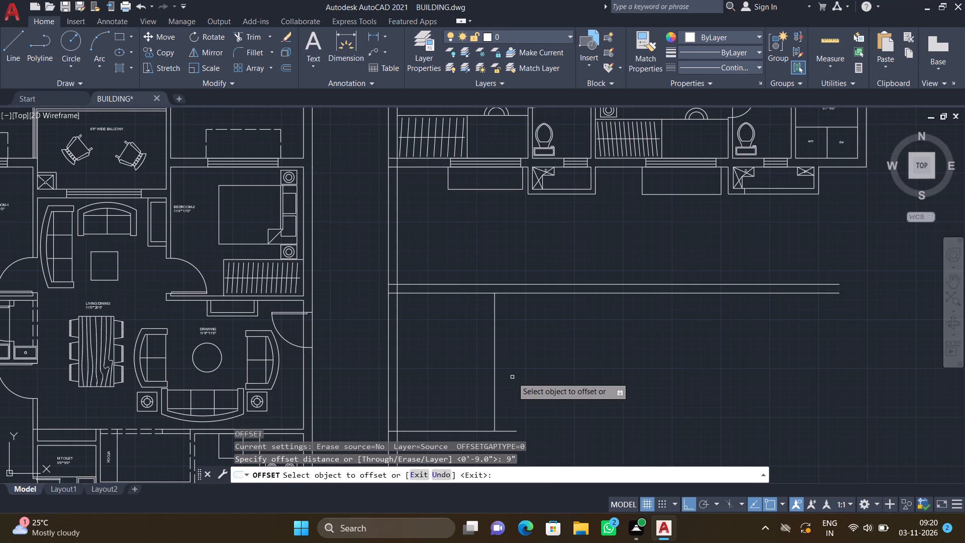
left_click(495, 364)
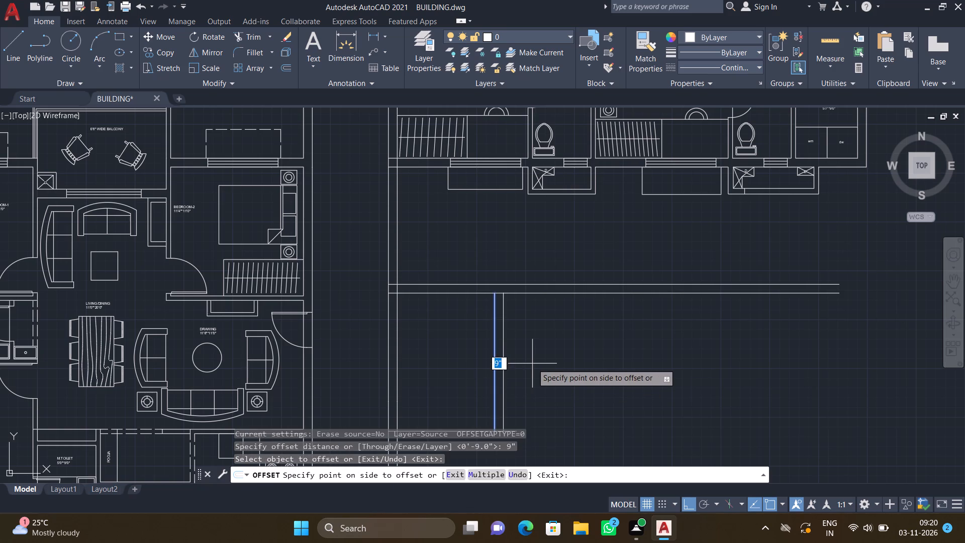
left_click(532, 364)
key("Return")
Offset the short horizontal line 9" to the south to form the room's south wall.
scroll(530, 356, "down", 3)
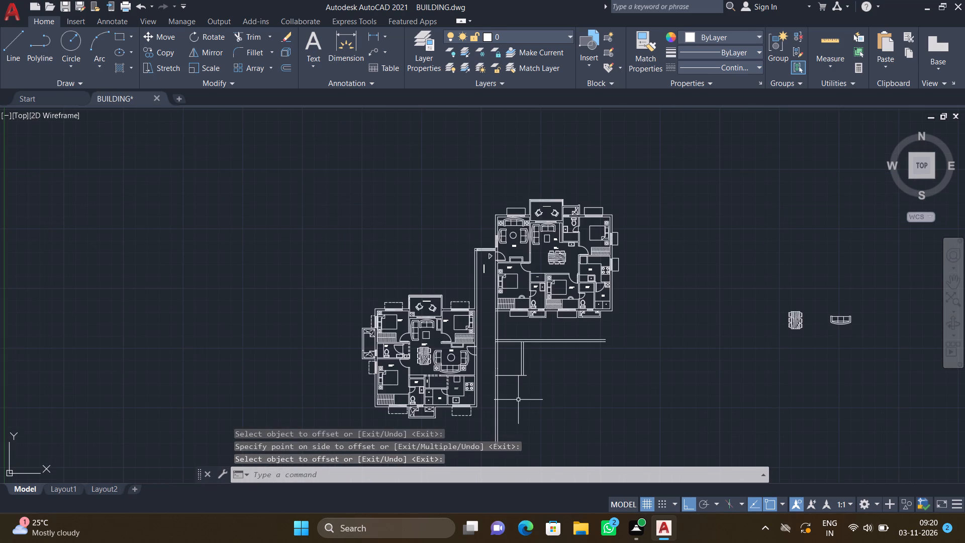
scroll(518, 400, "up", 1)
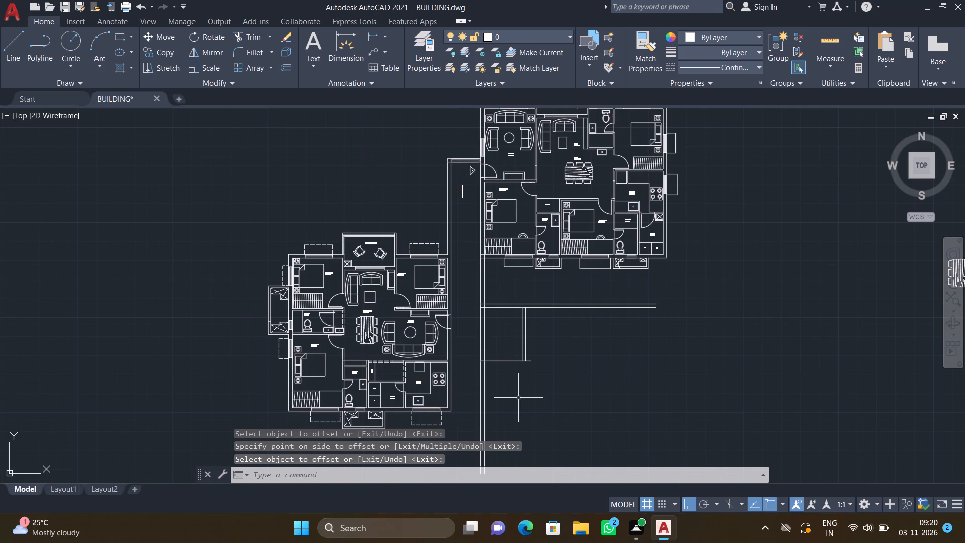
key("o")
key("Return")
type("9\"")
key("Return")
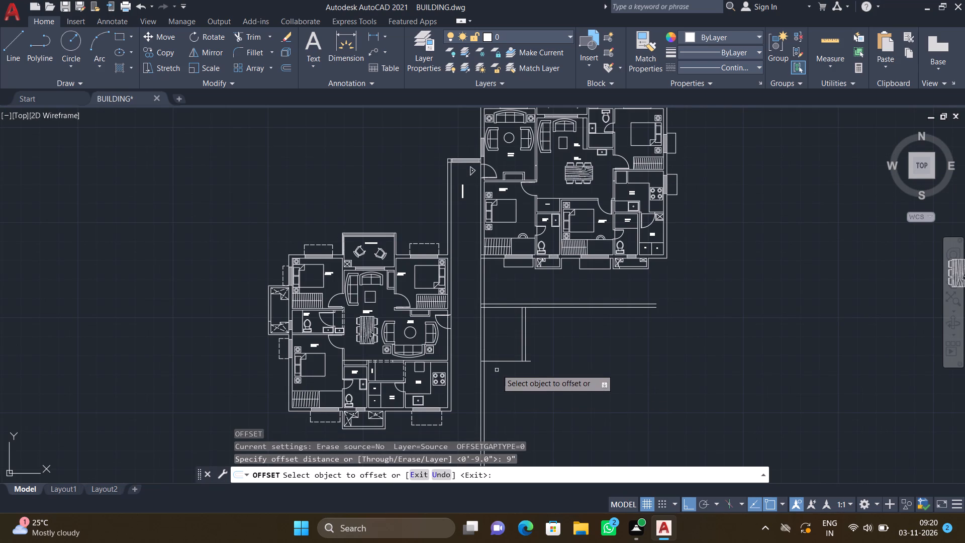
scroll(497, 367, "up", 3)
left_click(510, 347)
left_click(522, 383)
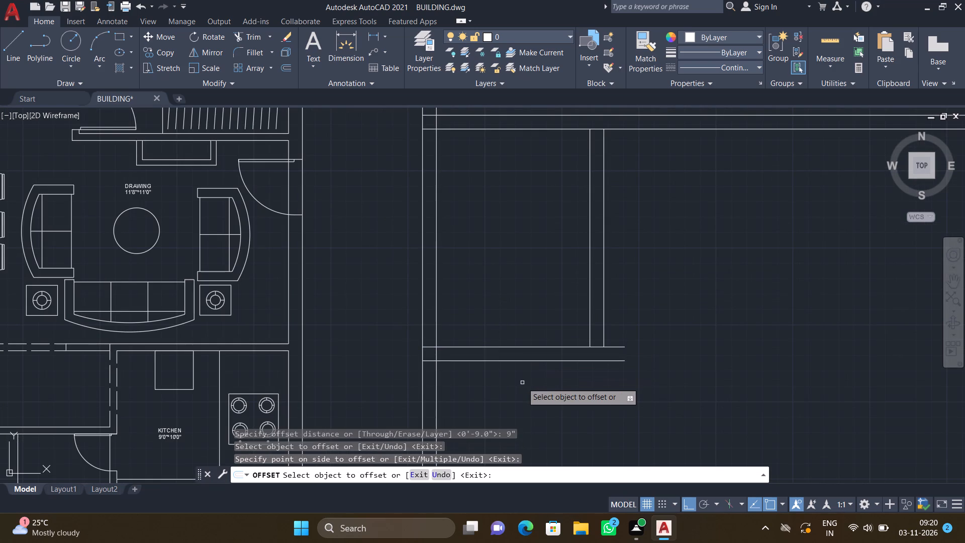
key("Return")
Extend both lines of the new vertical partition down to the lower line of the room's south wall.
type("EX")
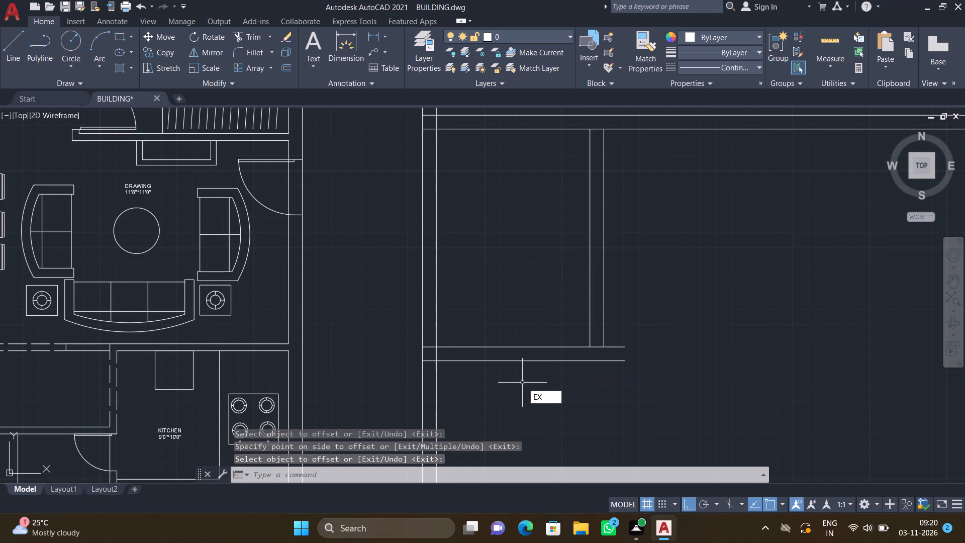
key("Return")
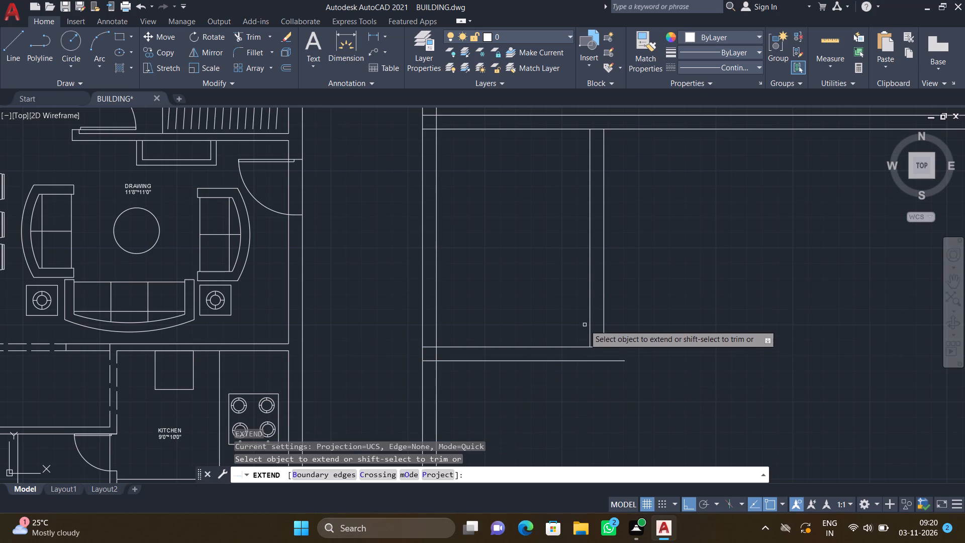
left_click(590, 327)
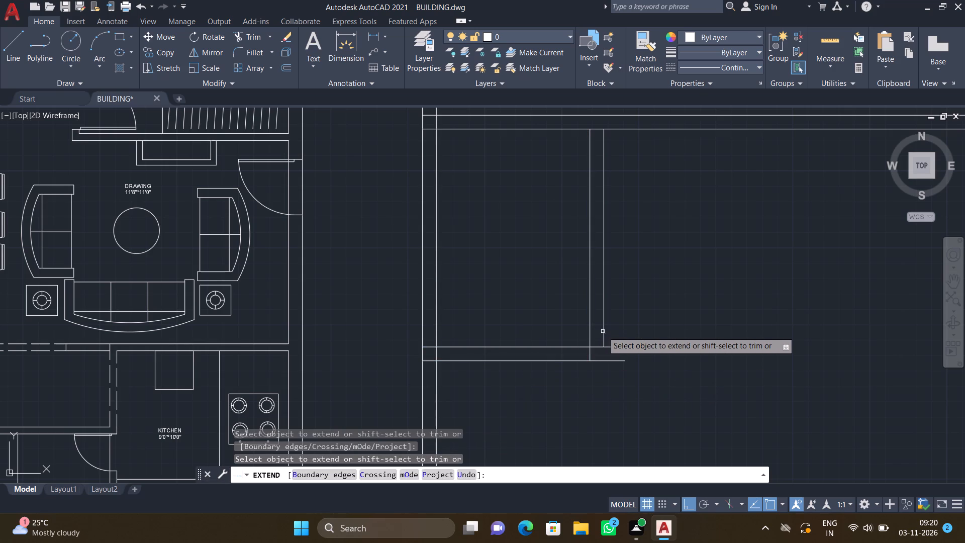
left_click(603, 331)
key("Return")
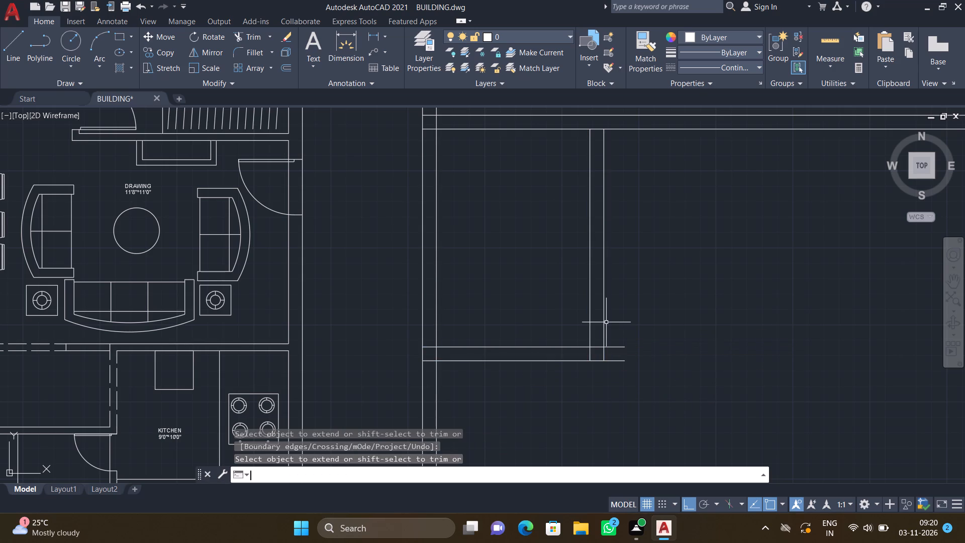
Trim the ends of both south wall lines that project east beyond the partition's outer face.
type("TR")
key("Return")
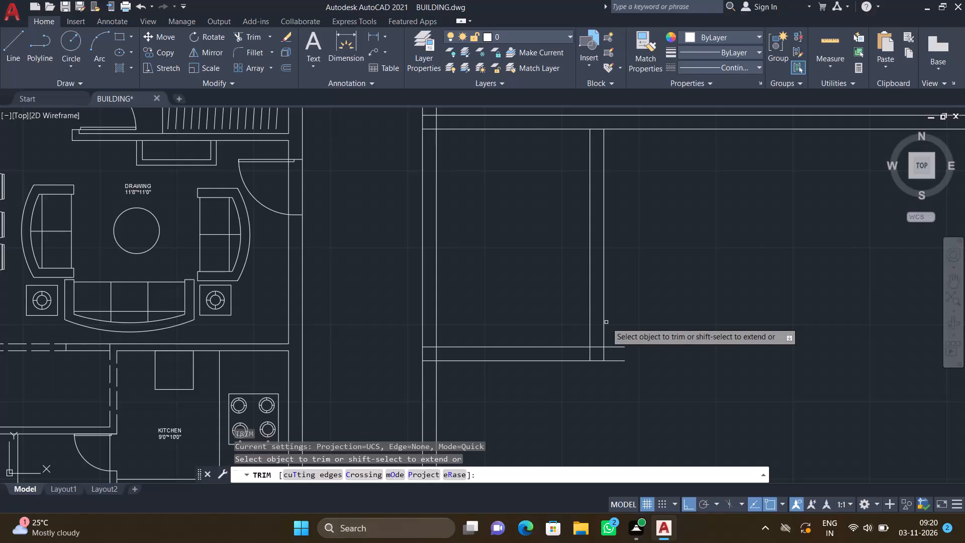
scroll(620, 351, "up", 2)
left_click_drag(605, 325, 603, 397)
left_click(603, 397)
key("Return")
scroll(575, 337, "down", 4)
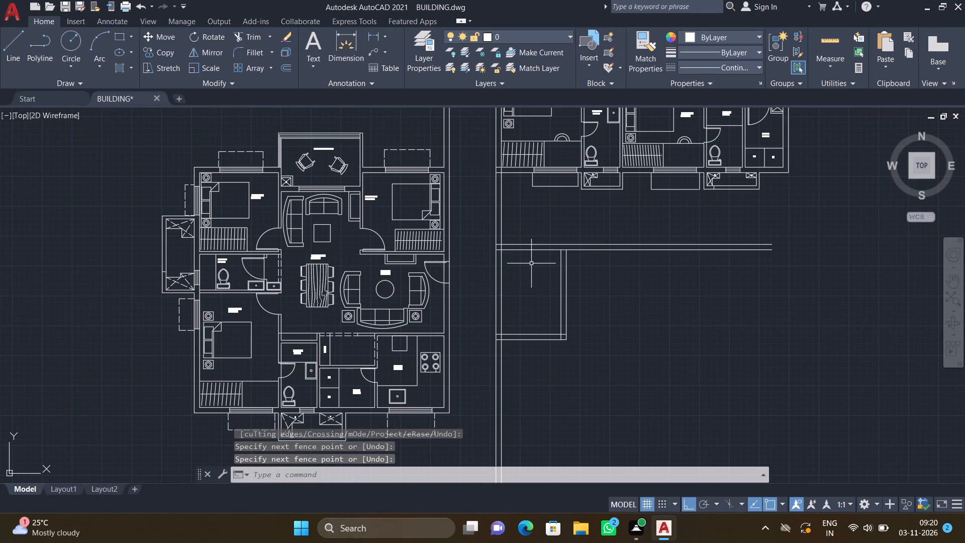
Draw a vertical line from the room's outer southeast corner down to slightly beyond the long vertical wall's south end.
scroll(530, 263, "up", 2)
scroll(536, 276, "down", 5)
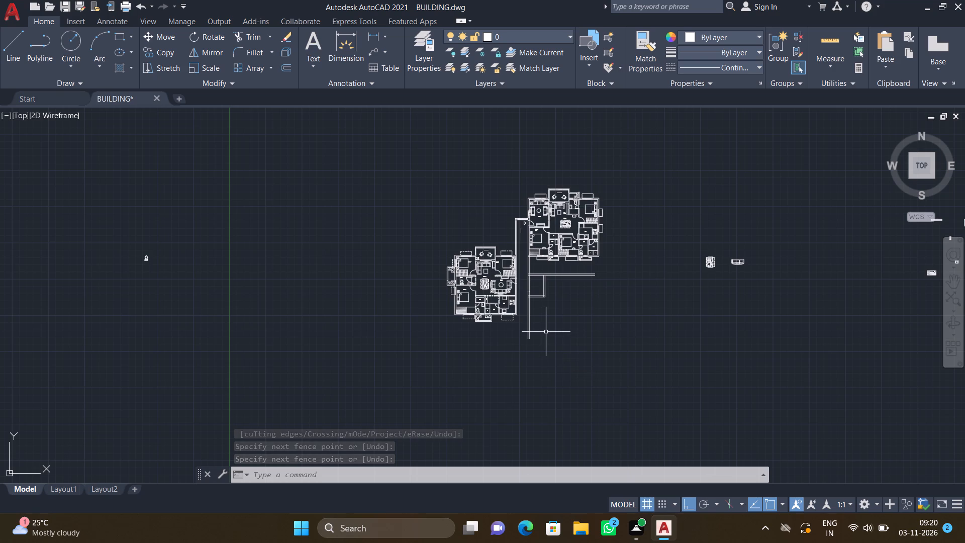
scroll(544, 332, "up", 2)
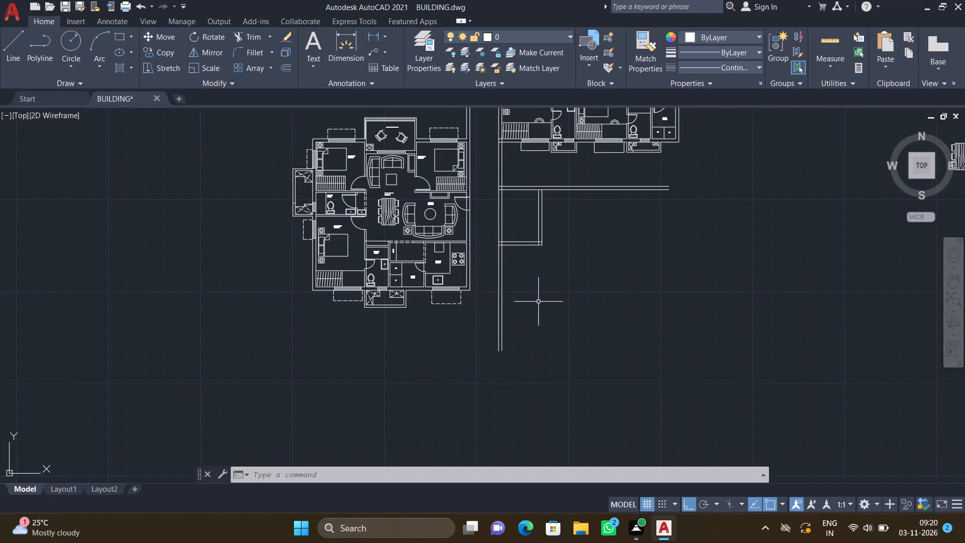
key("l")
key("Return")
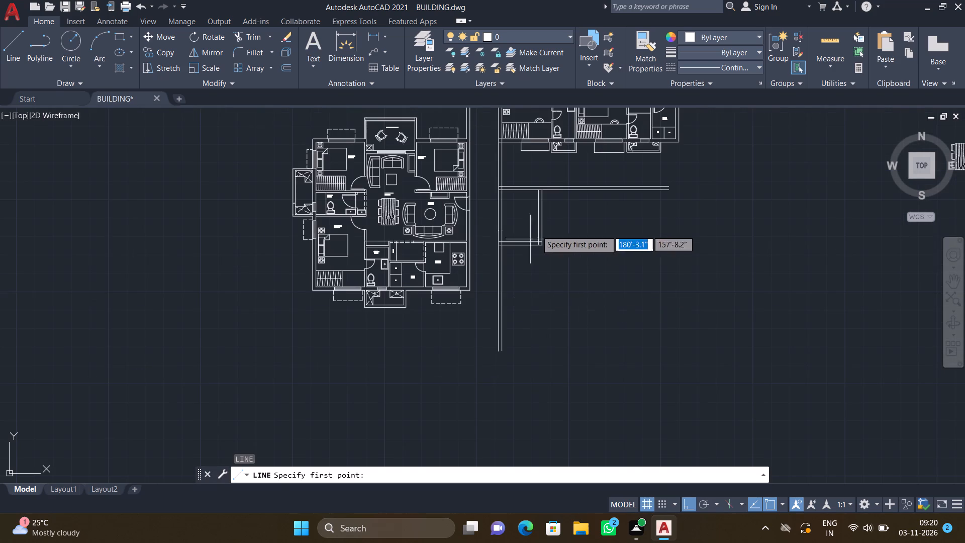
scroll(542, 238, "up", 4)
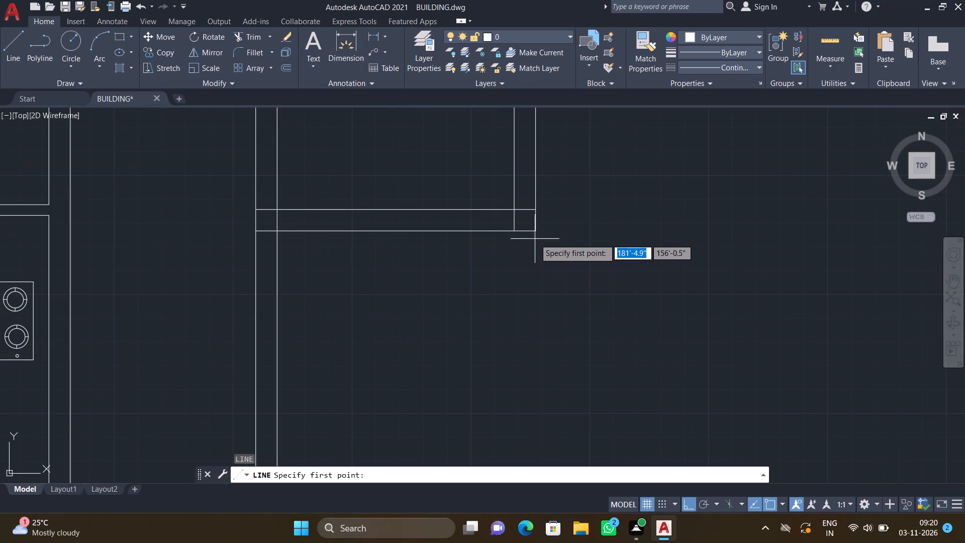
left_click(534, 232)
scroll(536, 307, "down", 3)
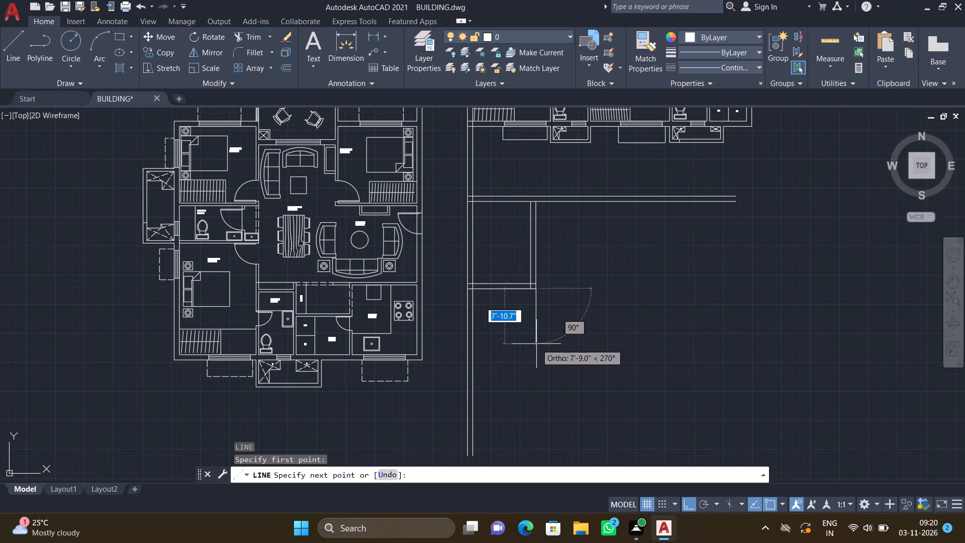
scroll(530, 398, "up", 2)
scroll(534, 419, "down", 3)
scroll(535, 448, "up", 1)
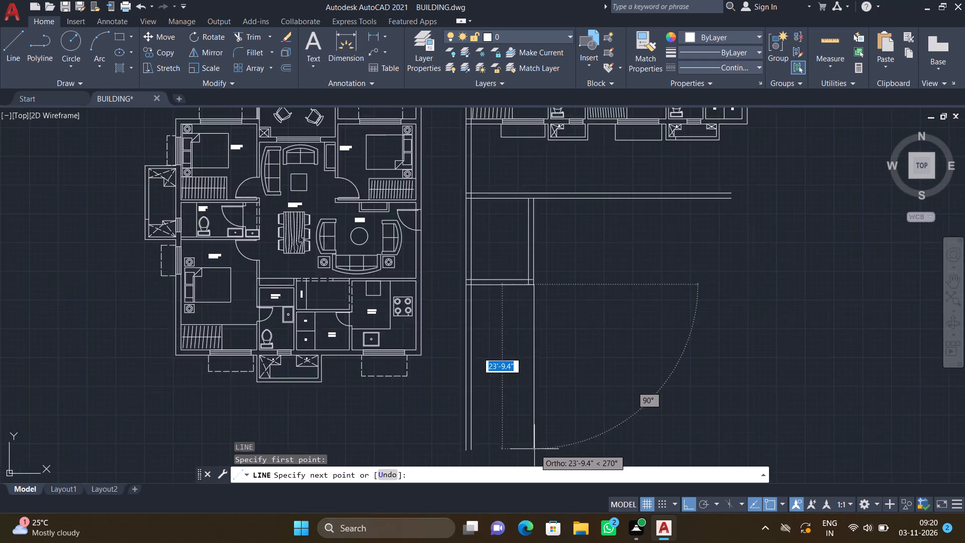
scroll(534, 449, "up", 1)
left_click(533, 456)
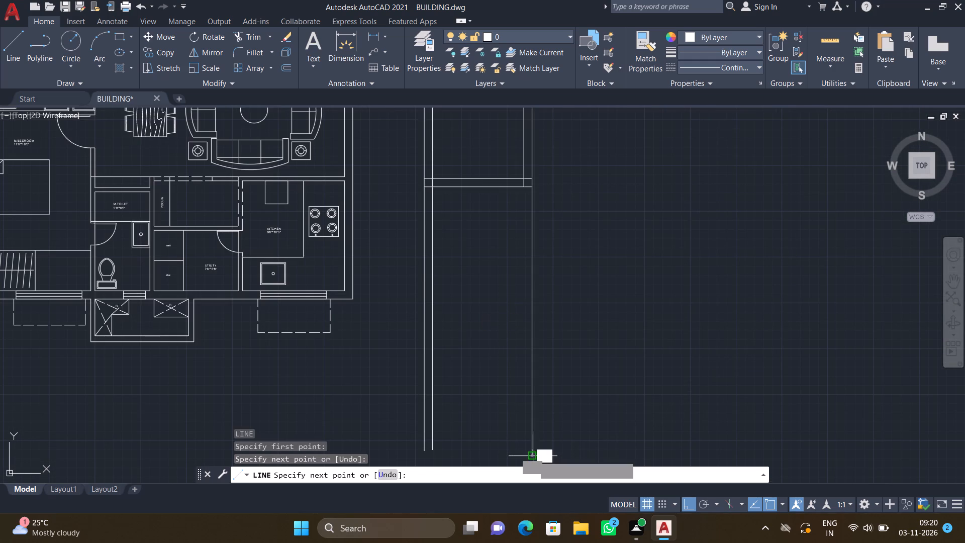
key("Return")
Draw a parallel vertical line about 24'-6" long down from where the partition's inner face meets the south wall's lower line.
key("l")
key("Return")
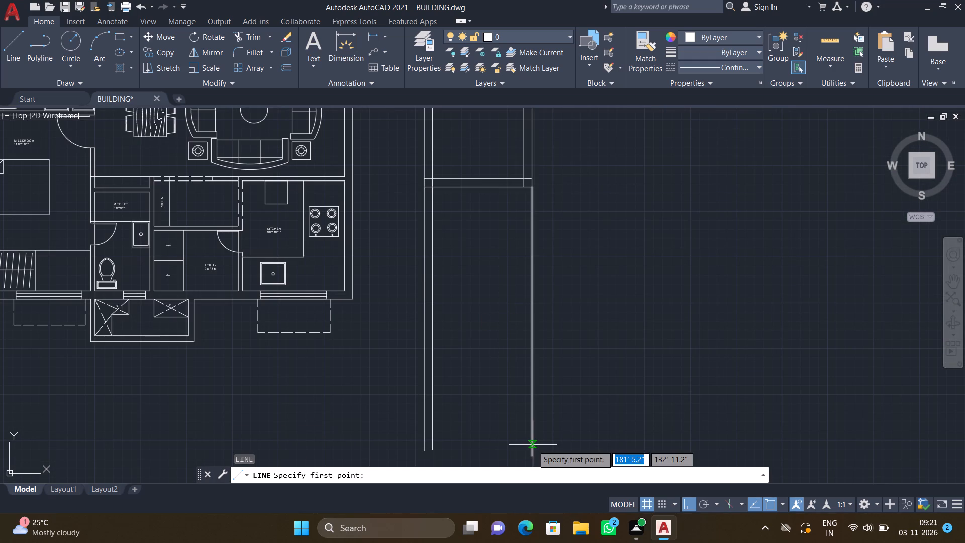
scroll(521, 185, "up", 2)
left_click_drag(523, 190, 524, 190)
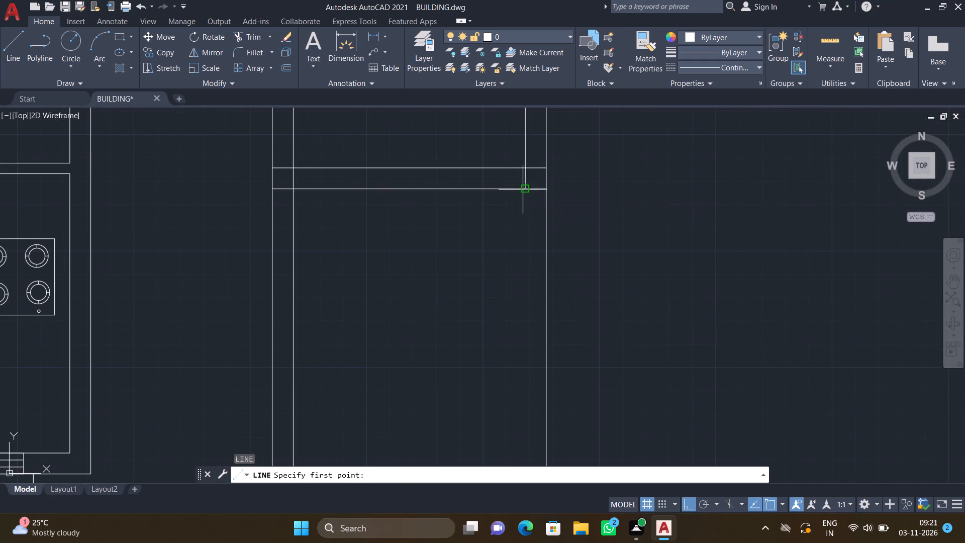
left_click_drag(524, 190, 526, 198)
scroll(510, 321, "down", 4)
scroll(503, 392, "up", 2)
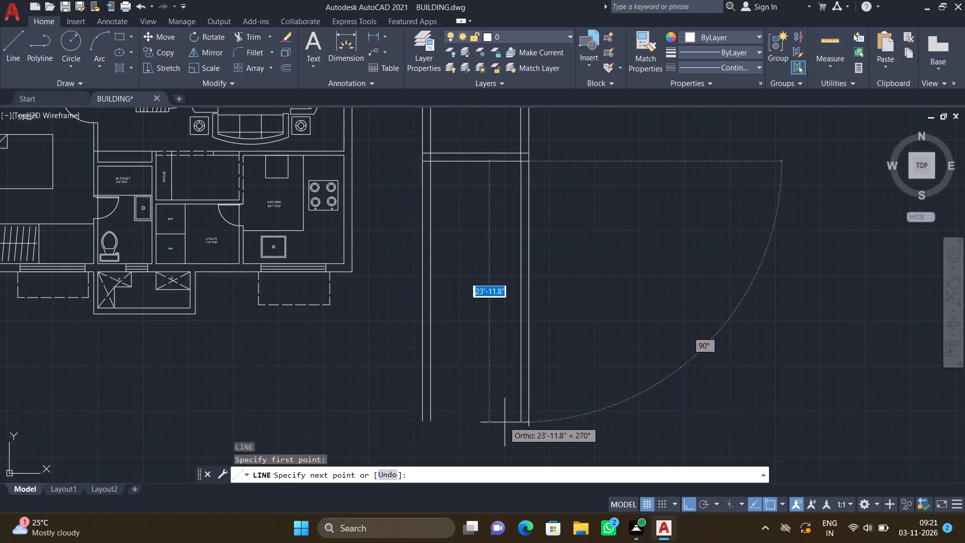
scroll(517, 417, "up", 2)
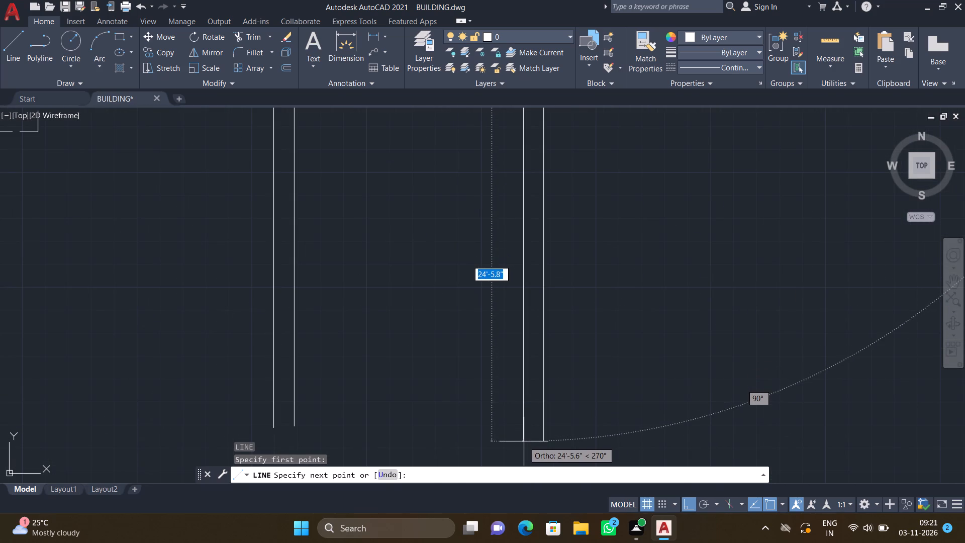
left_click(524, 441)
key("Return")
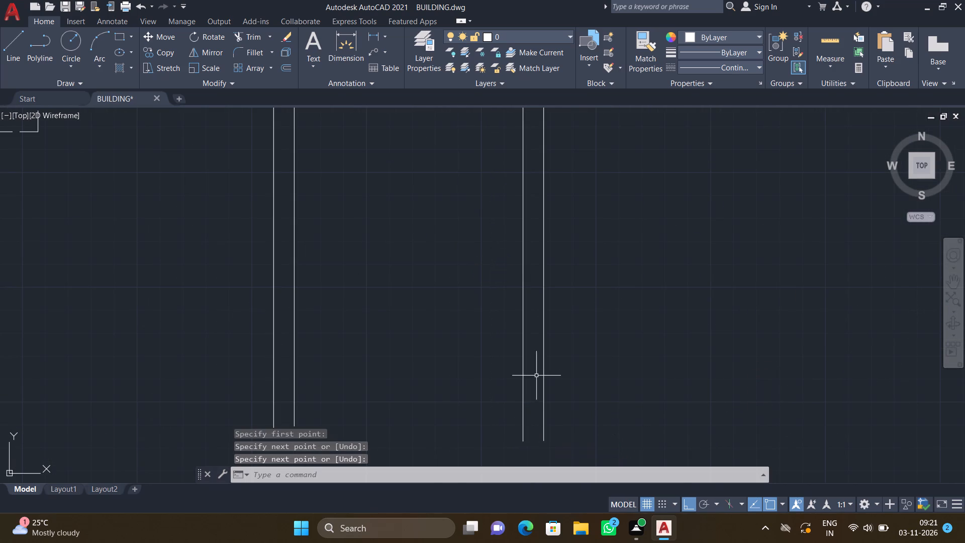
Draw a small shaft outline in the room's northwest corner: about 4'-4" east from the long wall, and about 2'-11" up to the horizontal wall.
scroll(533, 372, "down", 5)
scroll(504, 288, "up", 2)
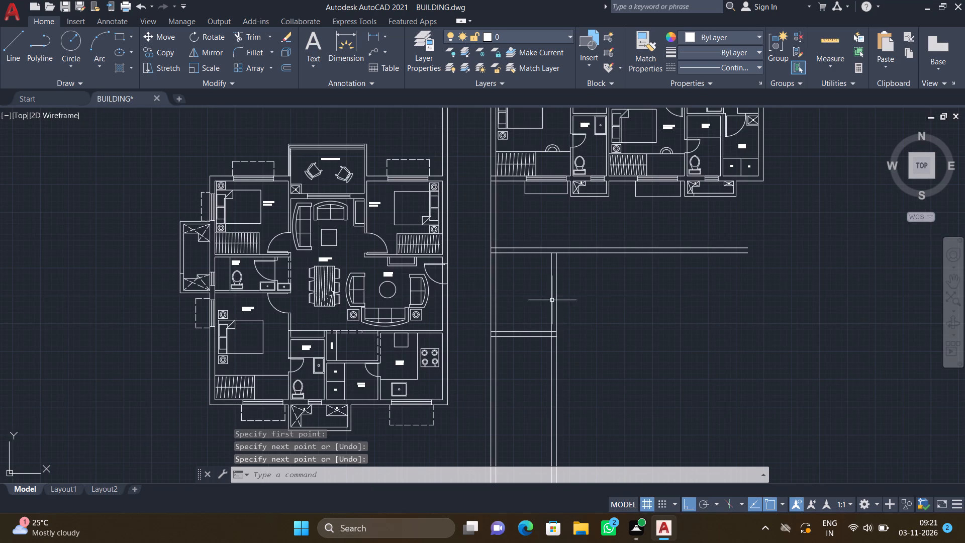
scroll(508, 282, "up", 3)
key("l")
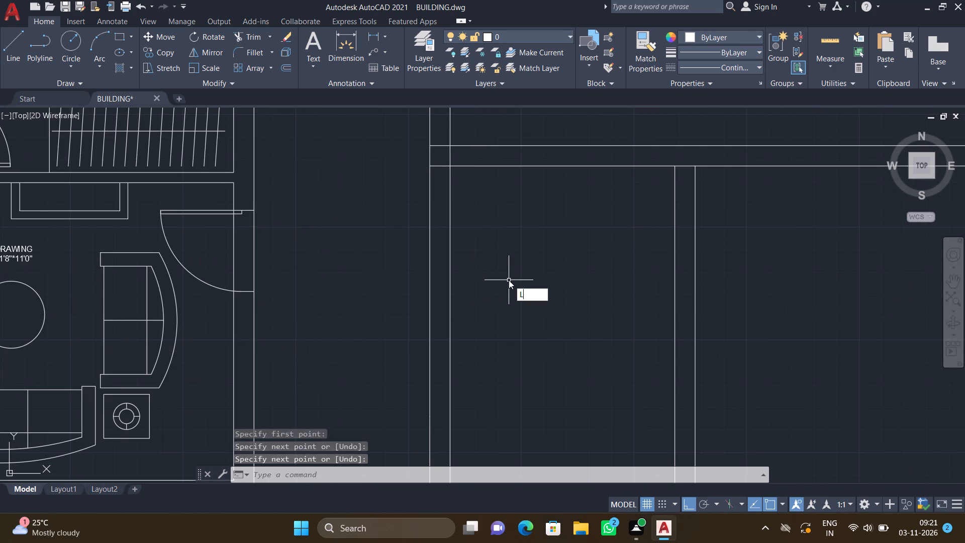
key("Return")
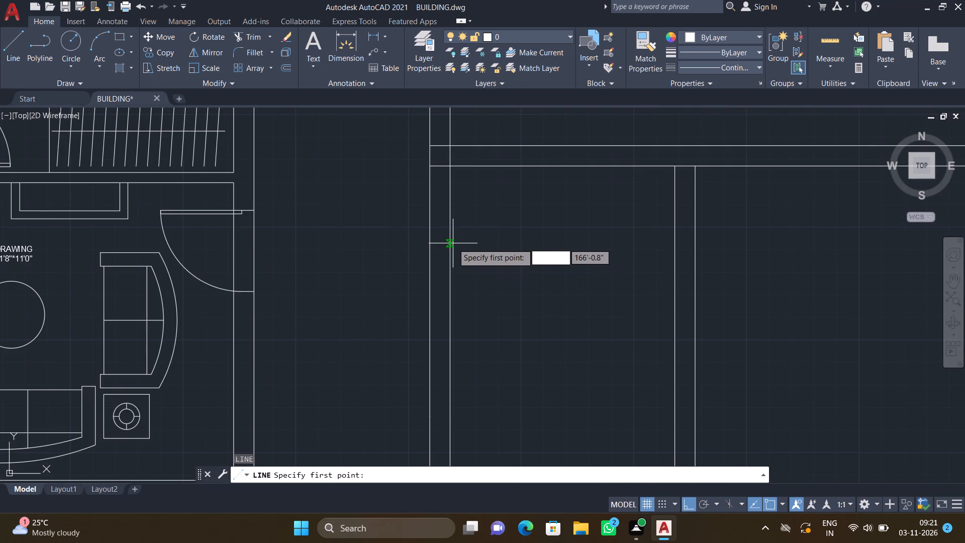
left_click(450, 245)
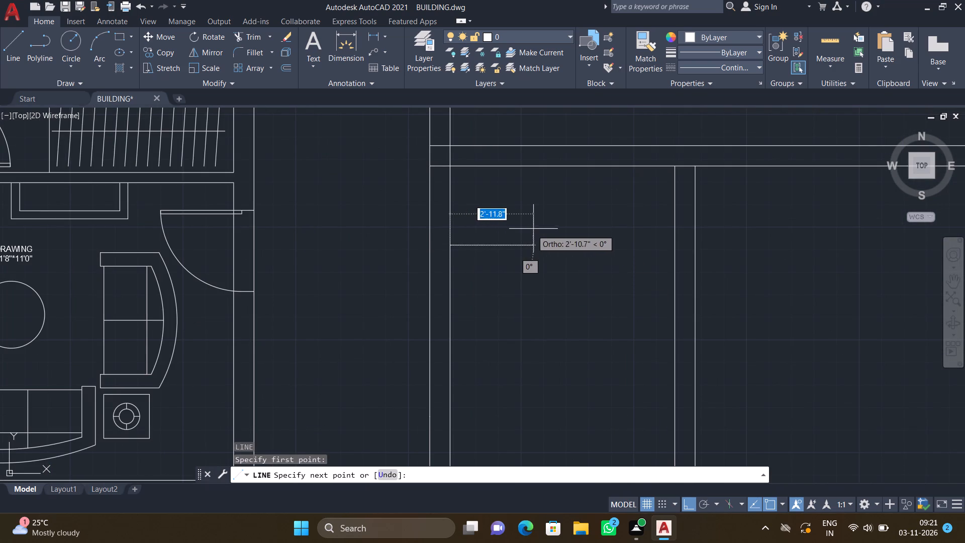
left_click(567, 230)
scroll(569, 167, "up", 2)
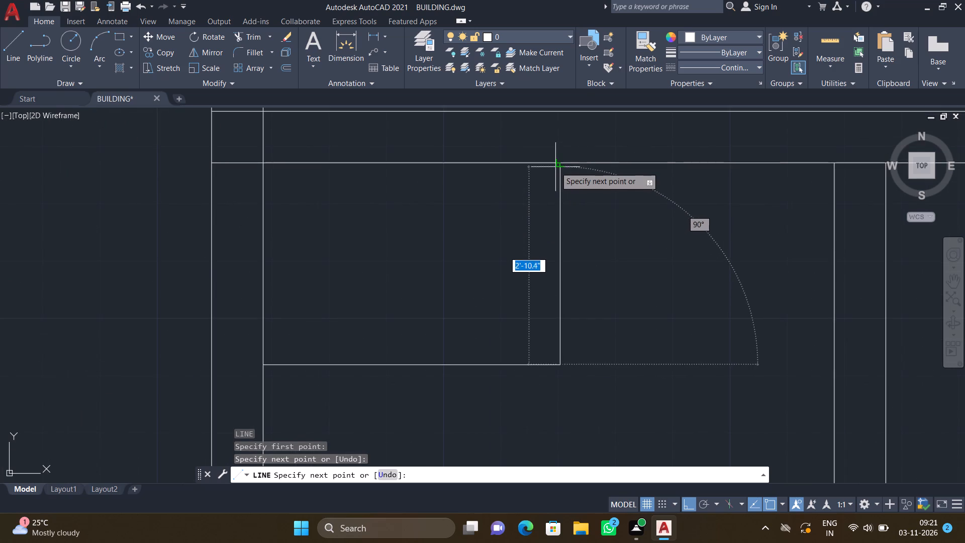
left_click(559, 164)
key("Return")
Draw the shaft's outer face just outside the first outline, down from the horizontal wall and about 4'-6" west to the long wall.
key("l")
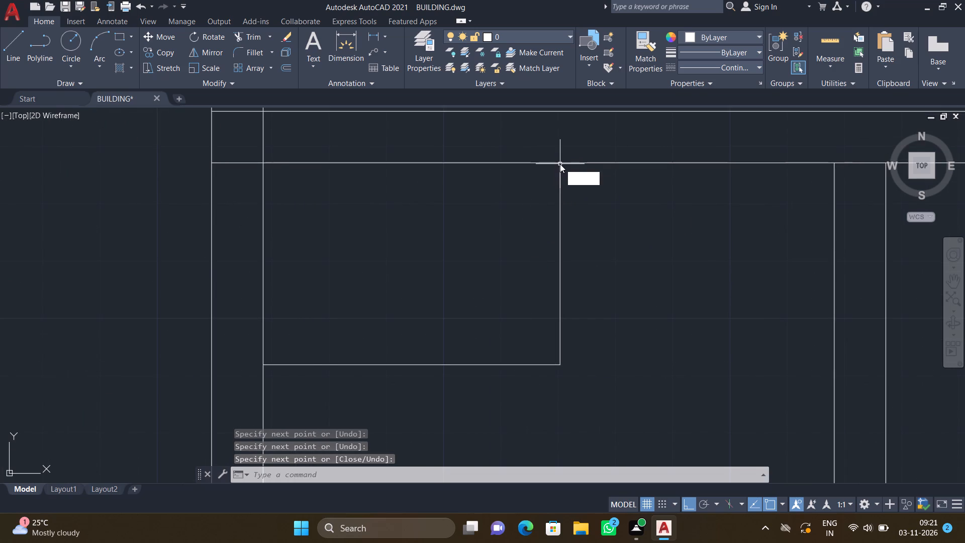
key("Return")
scroll(578, 169, "up", 1)
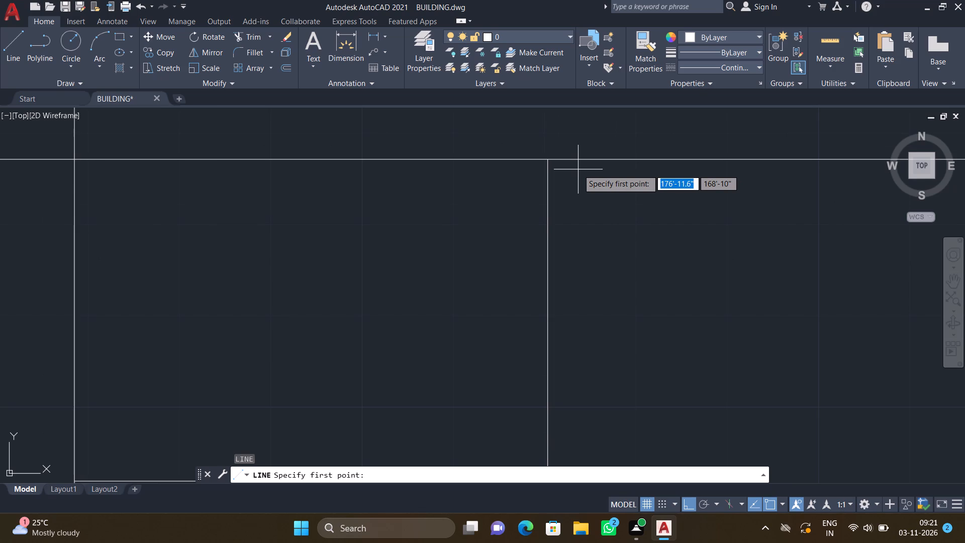
scroll(571, 169, "up", 1)
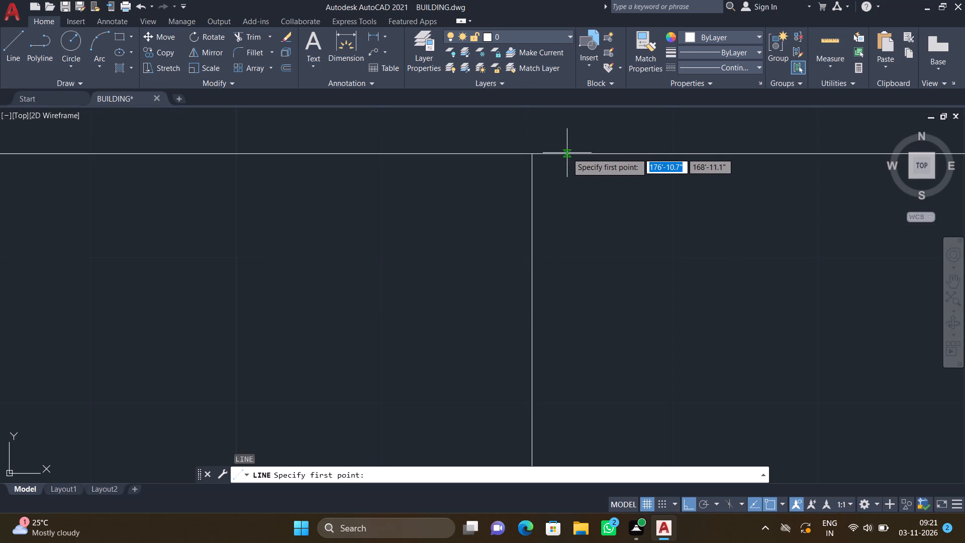
left_click_drag(567, 154, 569, 160)
scroll(565, 293, "down", 4)
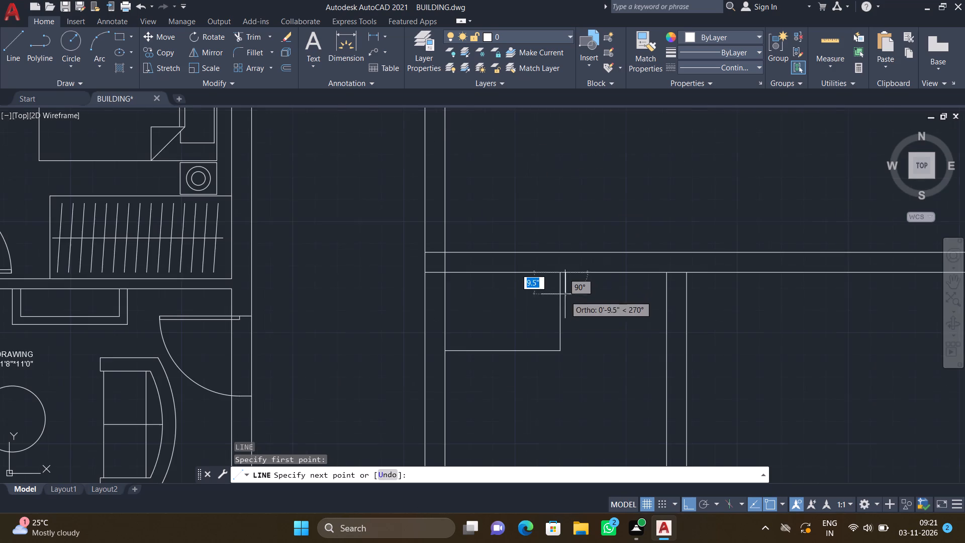
scroll(564, 348, "up", 2)
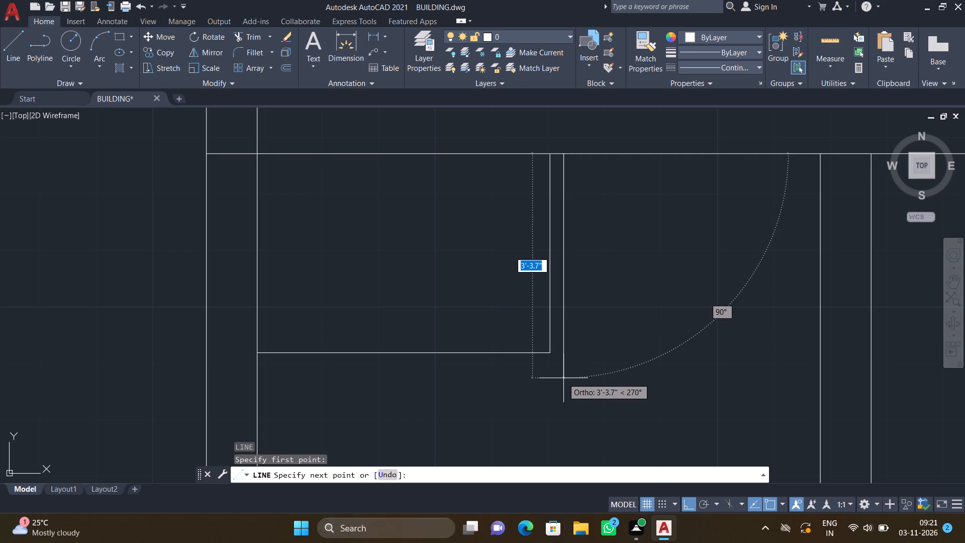
scroll(563, 378, "up", 1)
left_click(561, 361)
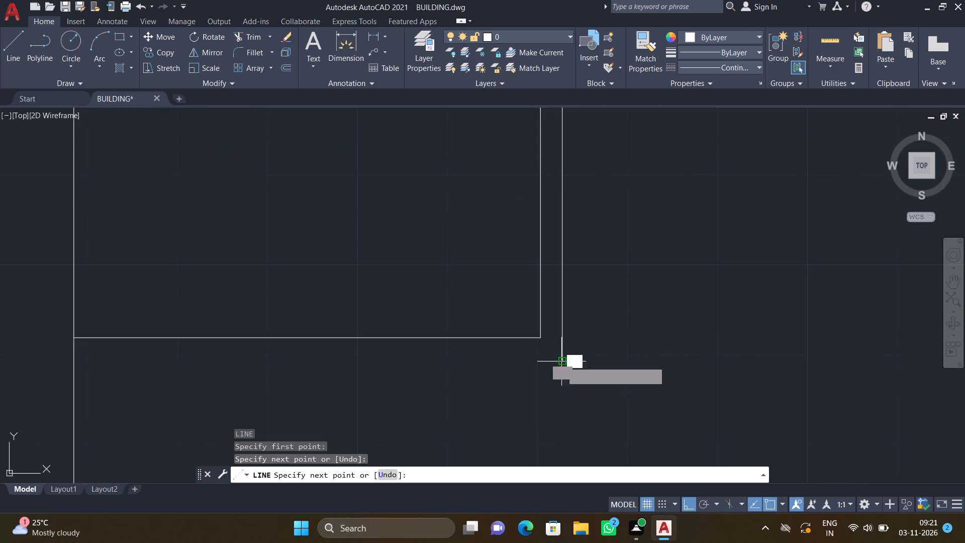
scroll(68, 382, "up", 1)
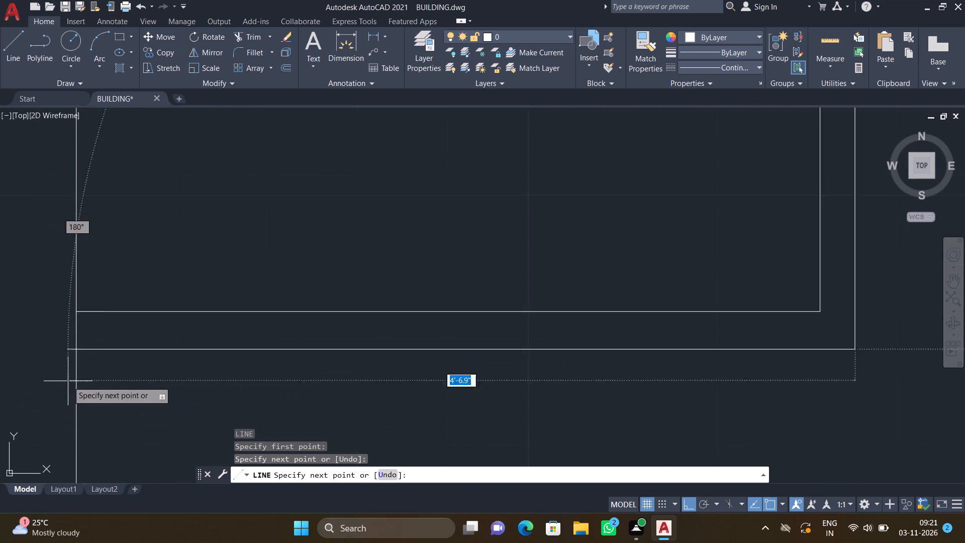
scroll(68, 381, "up", 1)
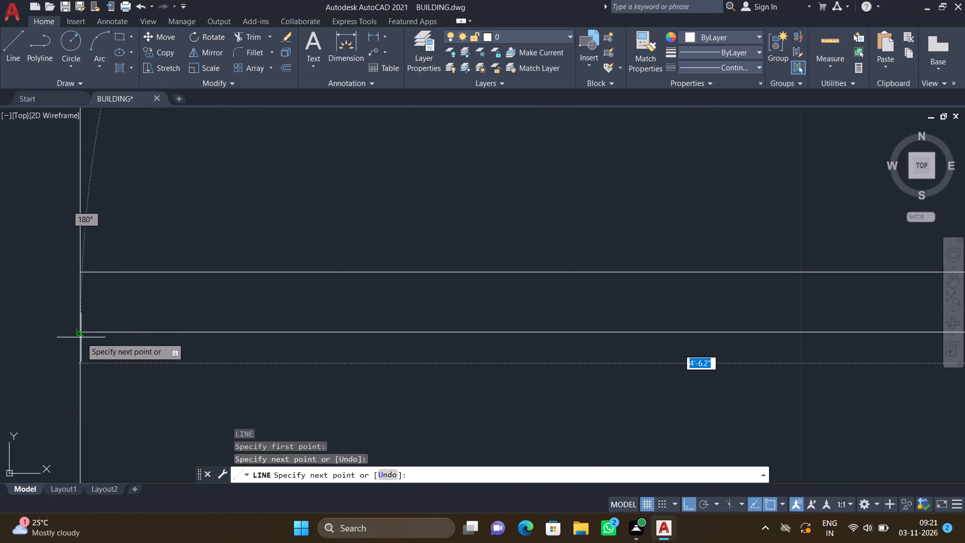
left_click(80, 333)
key("Return")
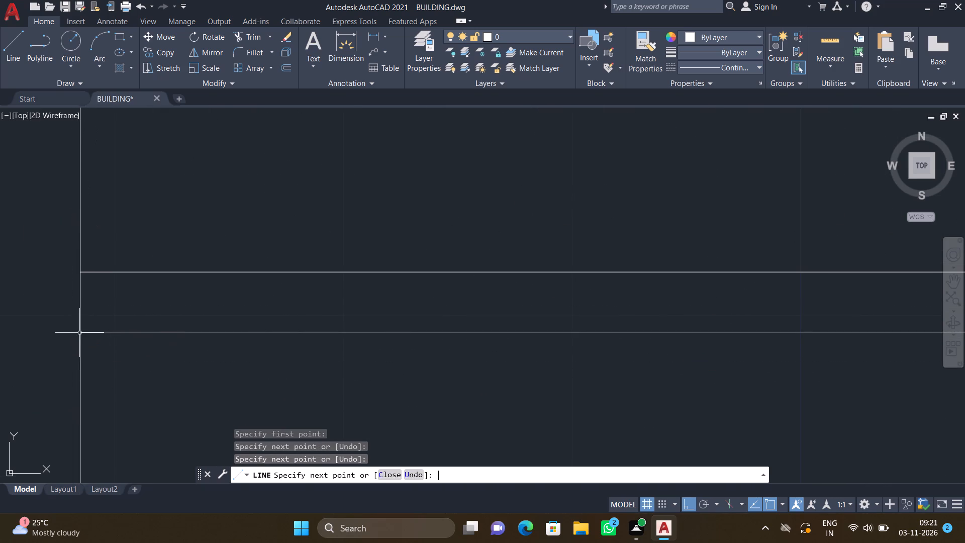
Draw a horizontal line across the small shaft, from the long wall's inner face to the shaft's inner east line.
scroll(73, 349, "down", 4)
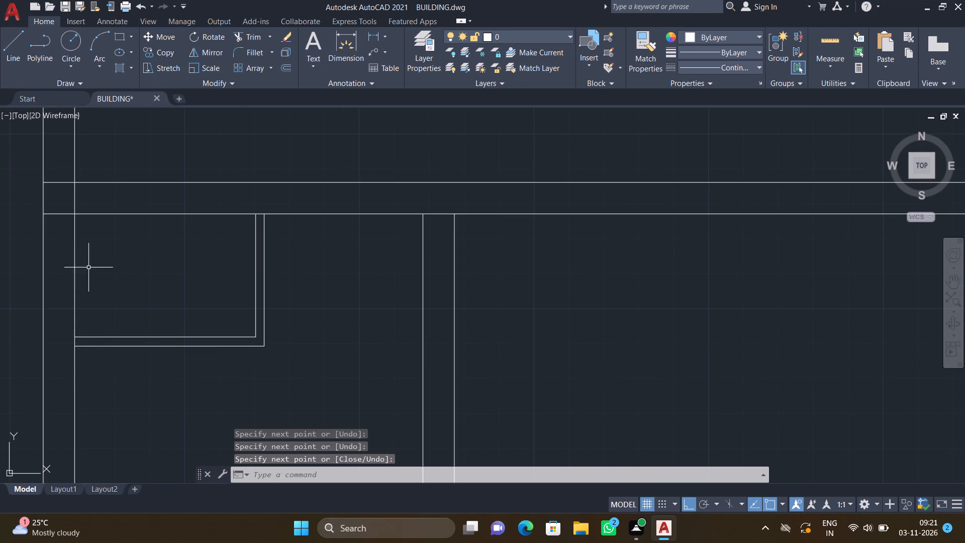
scroll(88, 267, "up", 1)
key("l")
key("Return")
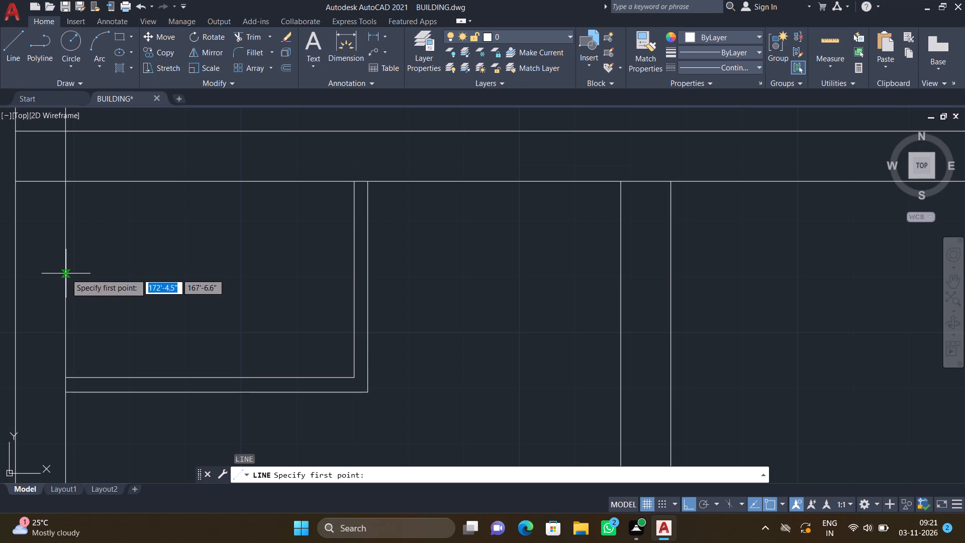
left_click_drag(66, 275, 72, 275)
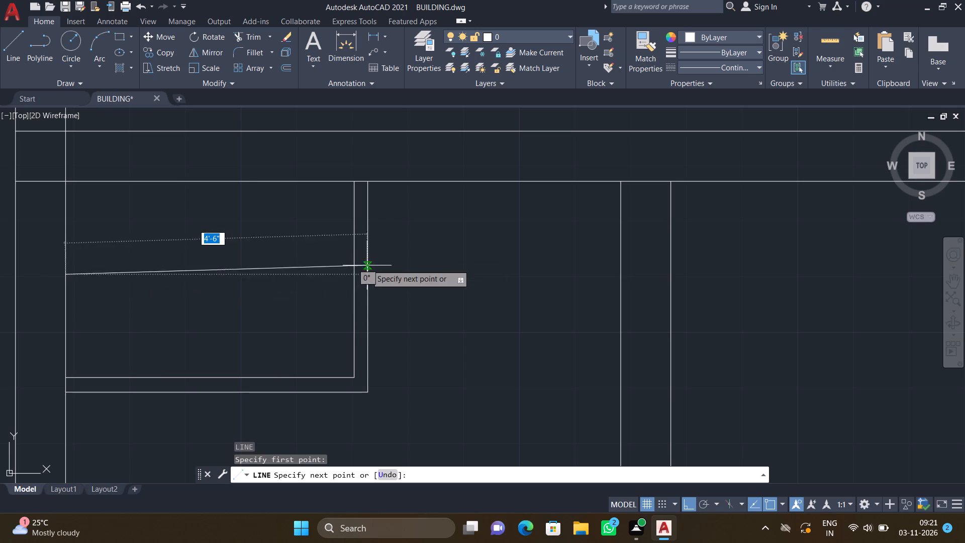
scroll(337, 284, "up", 2)
left_click(377, 256)
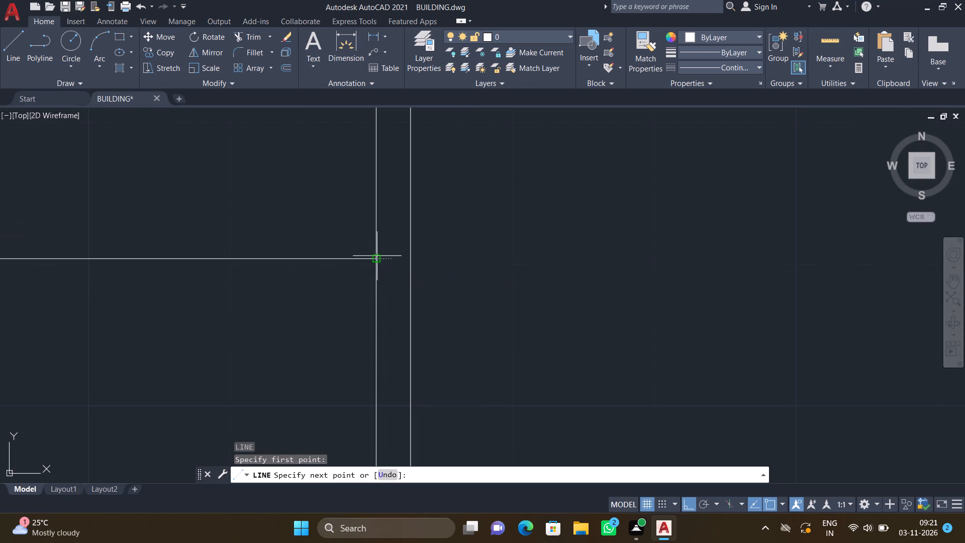
key("Return")
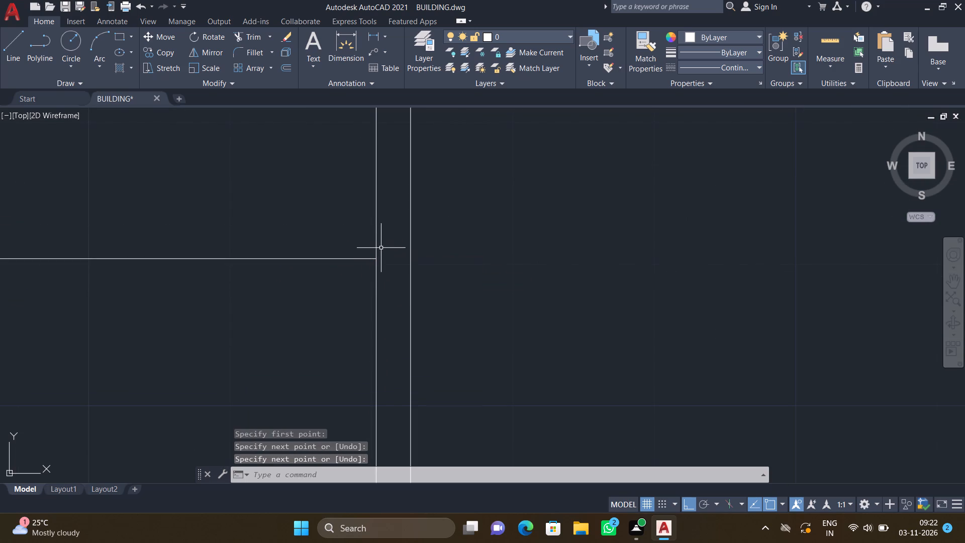
Draw a horizontal line about 8'-4" long across the room above its south wall, between the inner faces of the side walls.
scroll(381, 250, "down", 5)
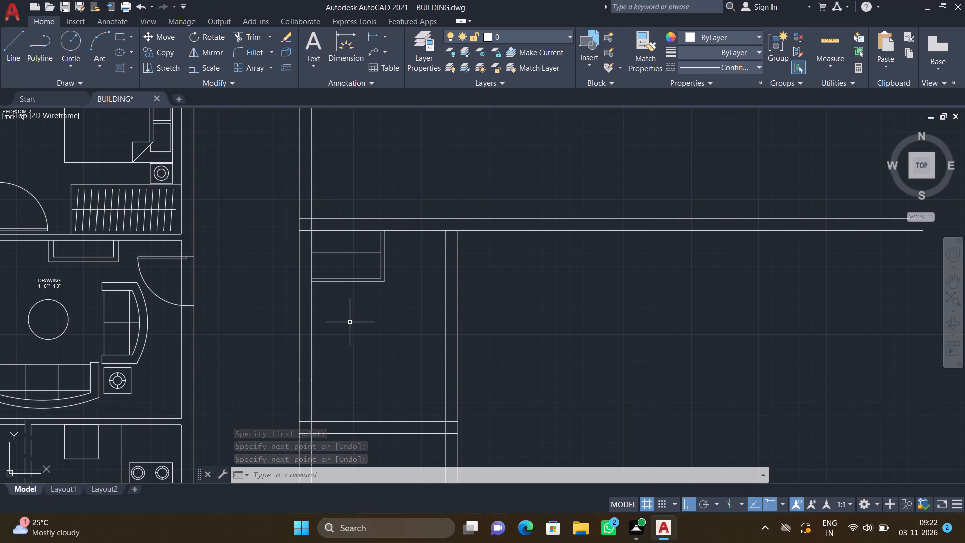
scroll(350, 323, "down", 2)
scroll(346, 359, "up", 1)
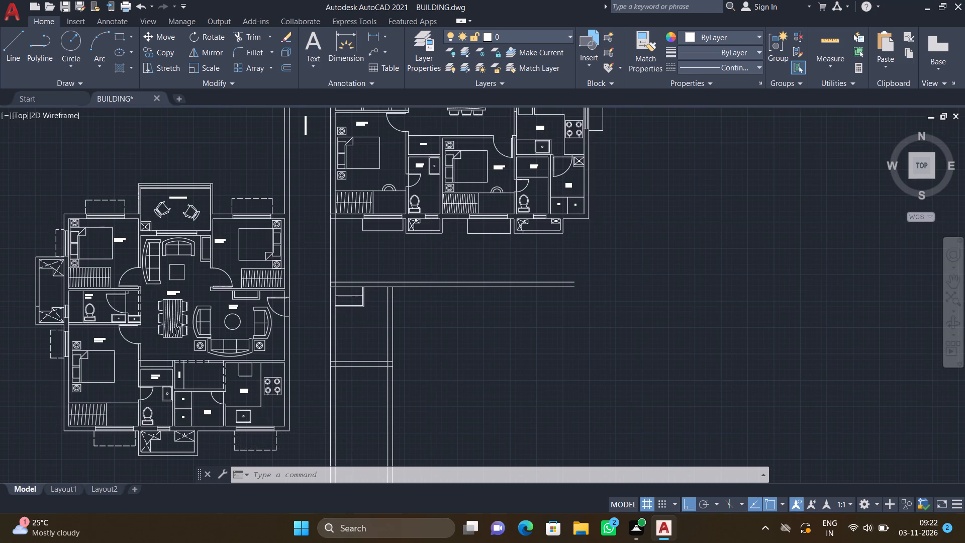
key("l")
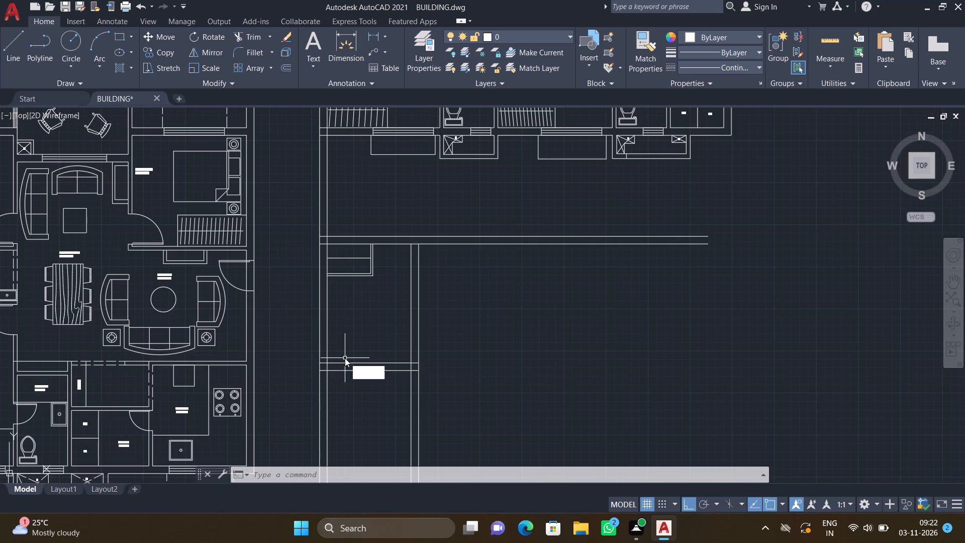
key("Return")
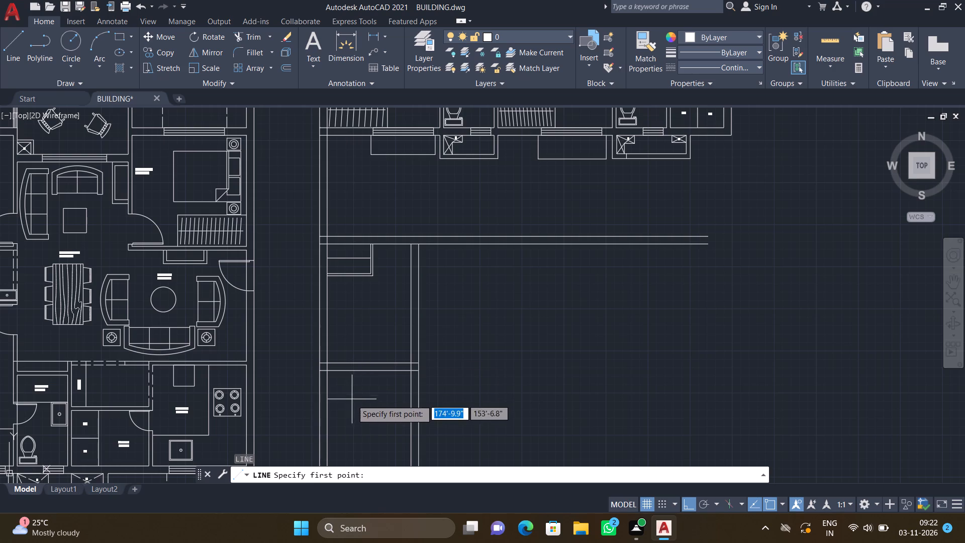
scroll(342, 417, "down", 1)
scroll(328, 363, "up", 2)
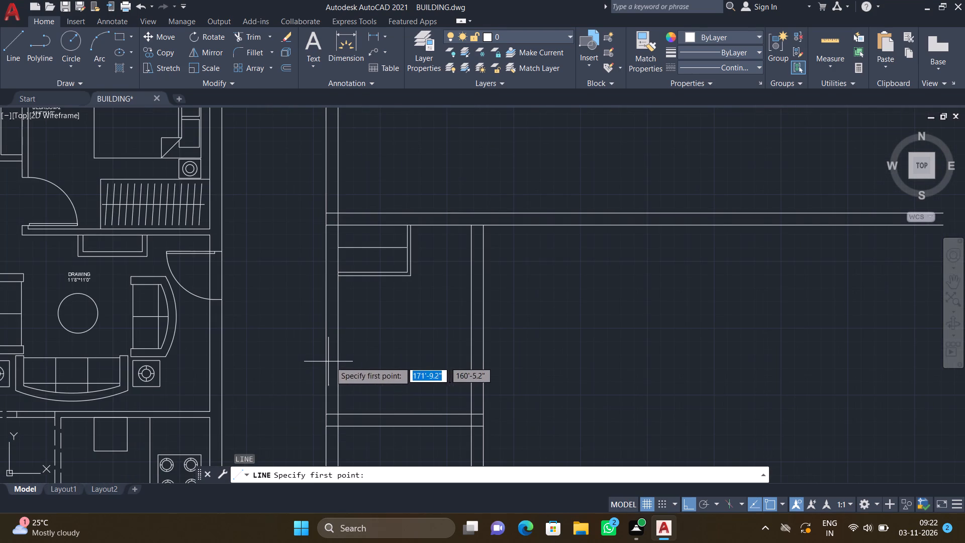
scroll(332, 367, "up", 1)
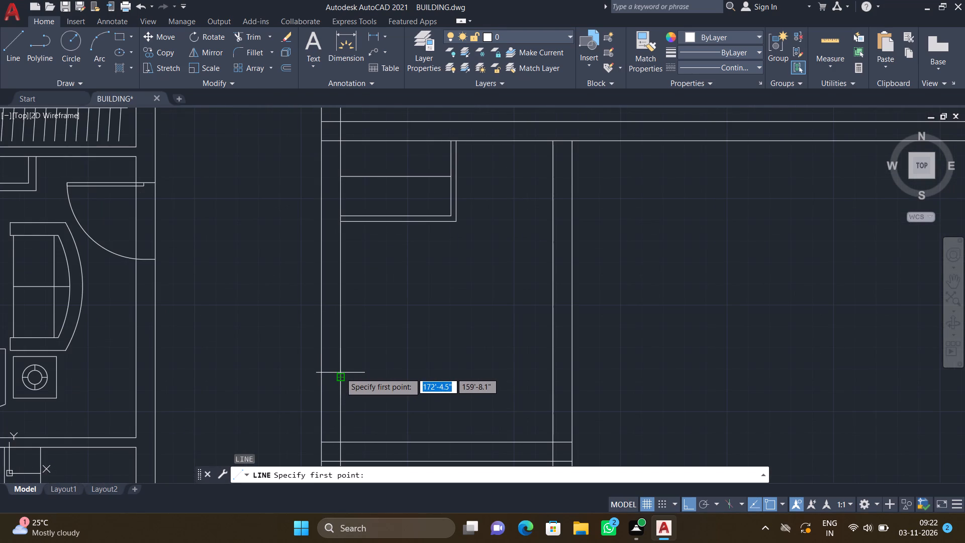
left_click(340, 373)
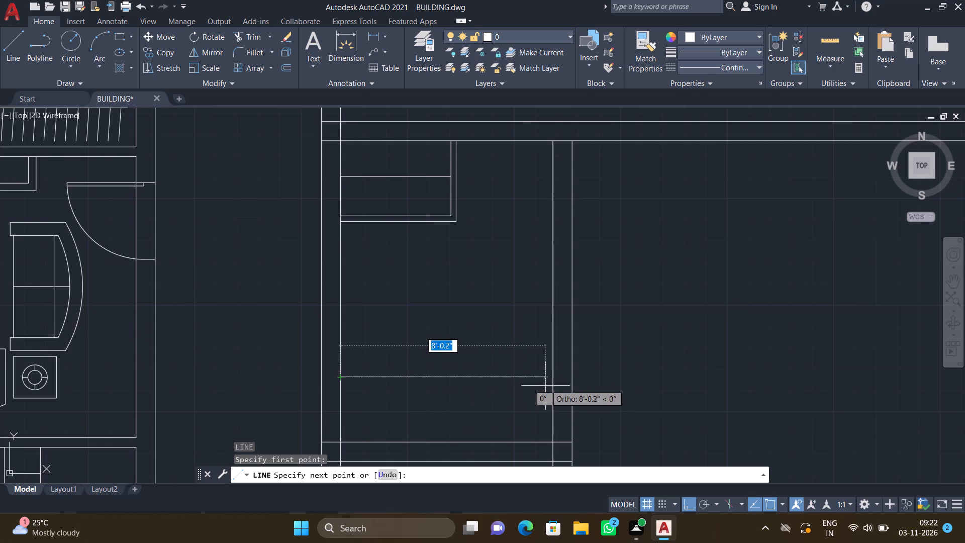
scroll(545, 386, "up", 2)
left_click(559, 365)
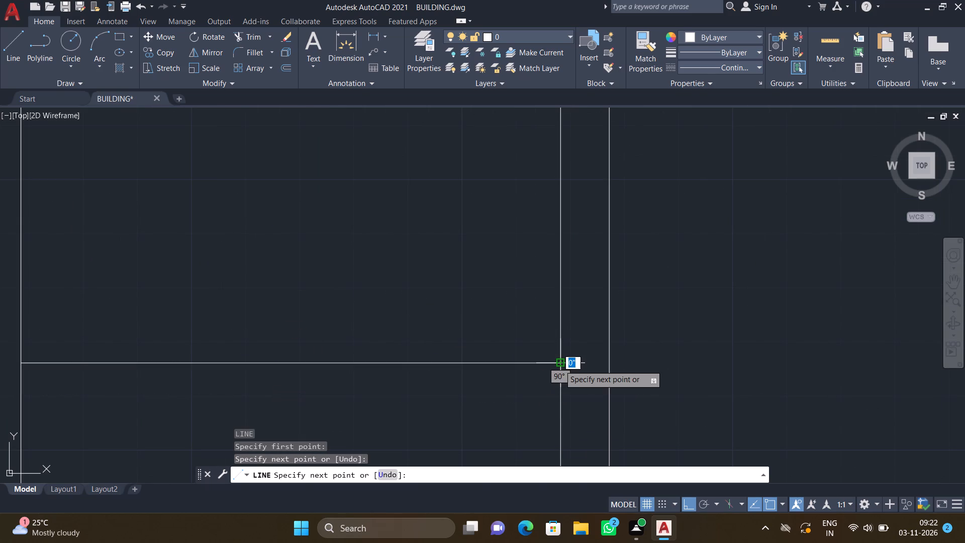
key("Return")
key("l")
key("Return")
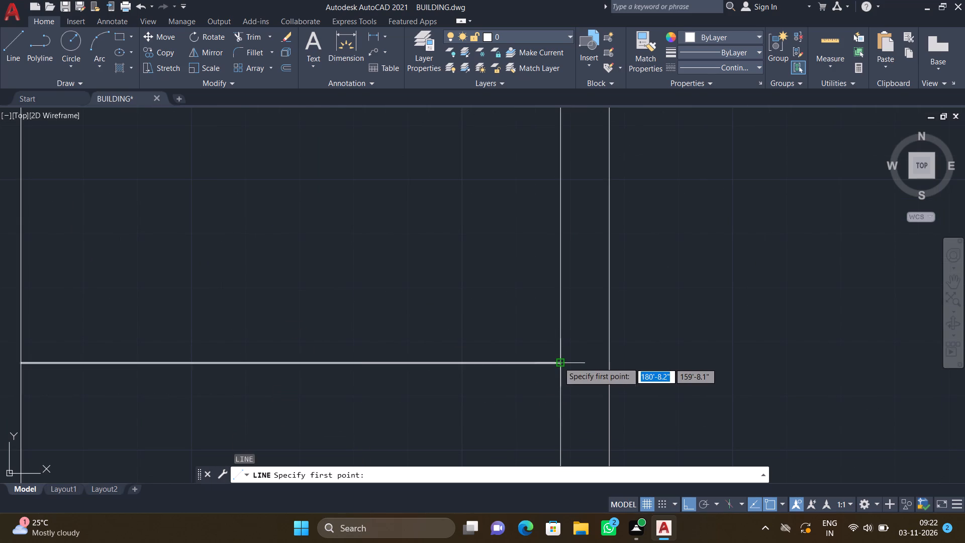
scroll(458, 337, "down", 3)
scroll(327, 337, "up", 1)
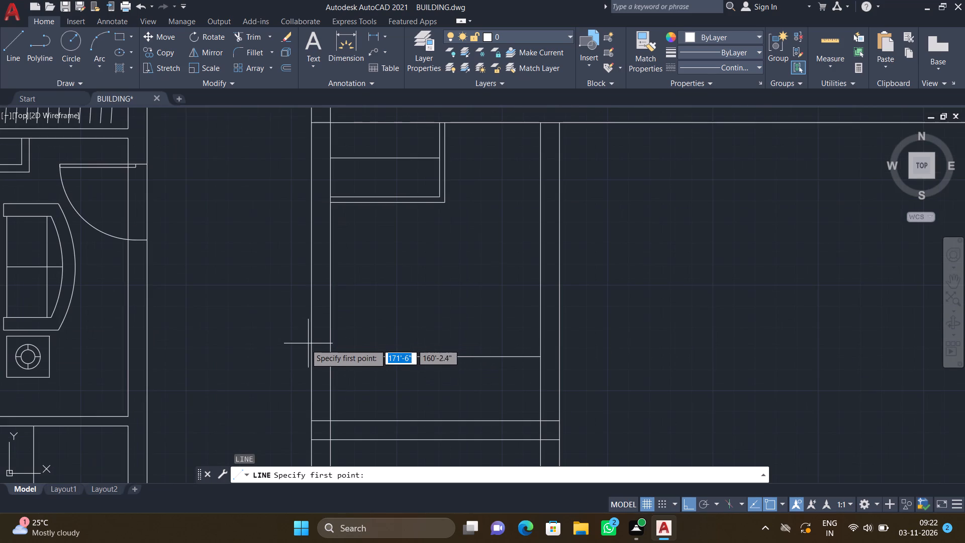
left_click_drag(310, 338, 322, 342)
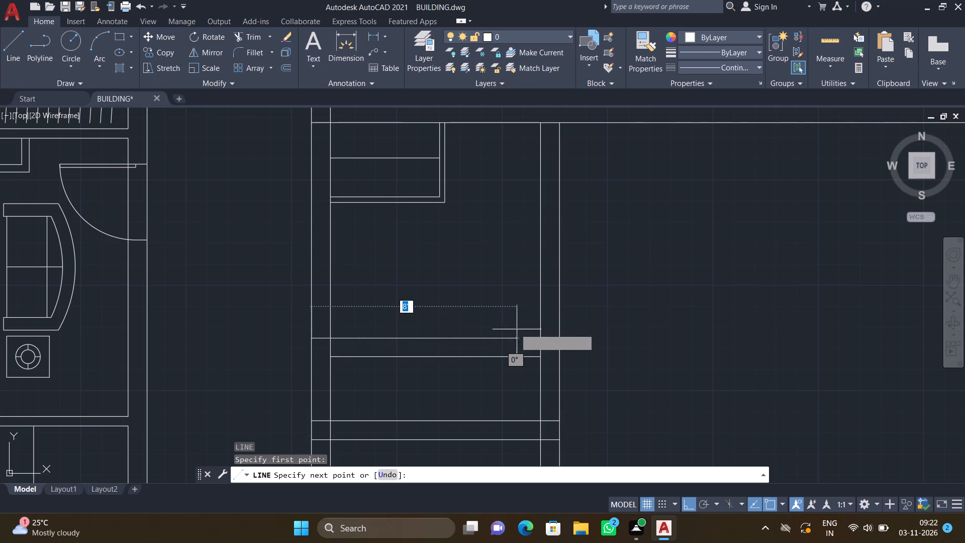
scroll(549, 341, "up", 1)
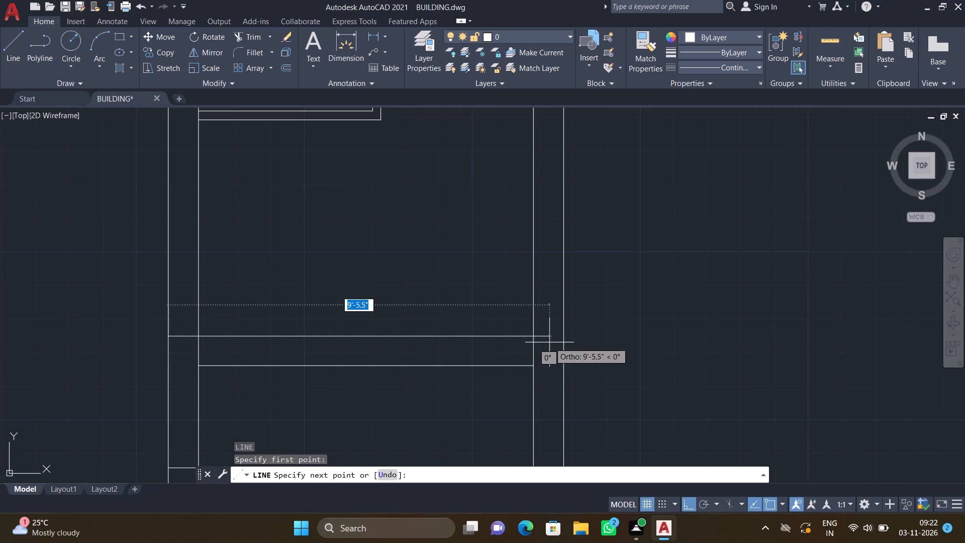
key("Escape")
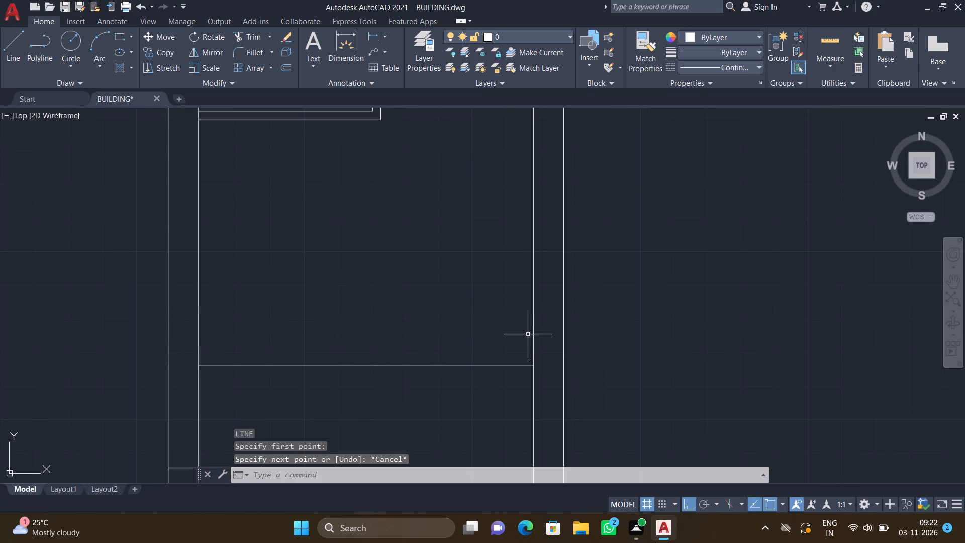
Draw a parallel line about 9'-9" long, about 5" above the new cross line, between the outer faces of the side walls.
key("l")
key("Return")
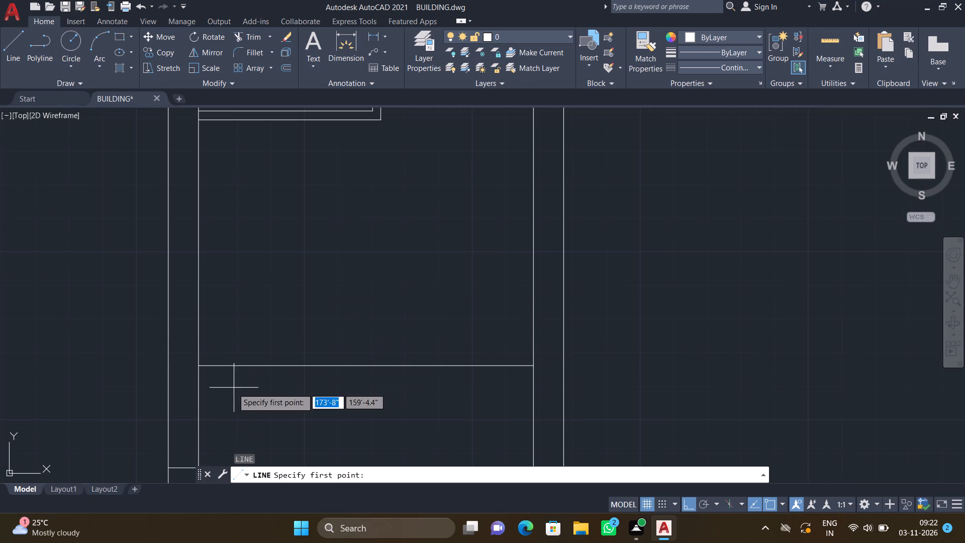
scroll(172, 346, "up", 2)
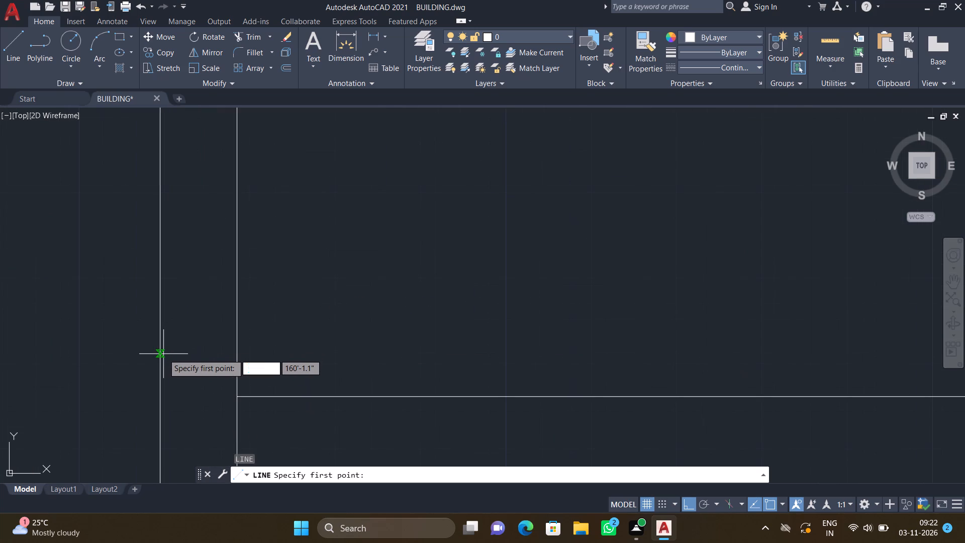
left_click(161, 353)
scroll(405, 363, "down", 3)
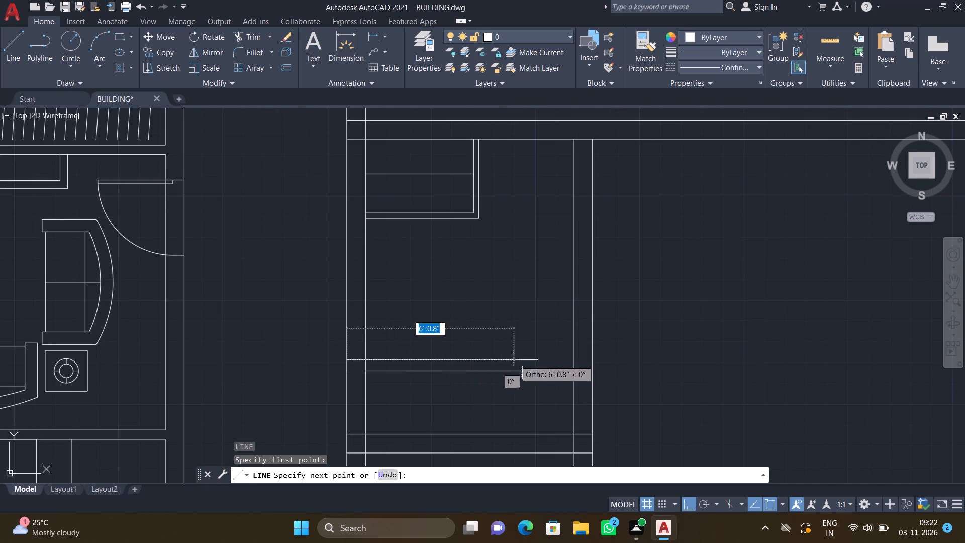
scroll(592, 367, "up", 3)
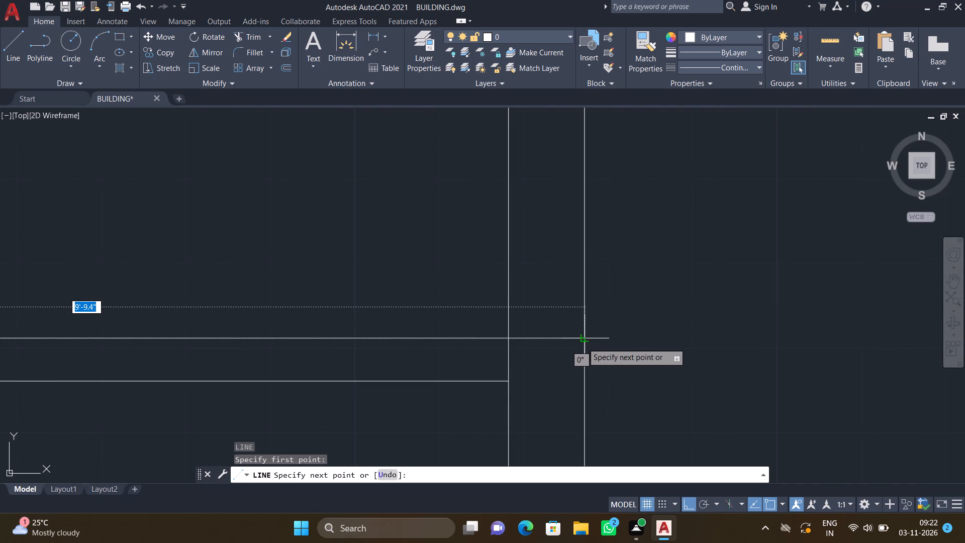
left_click(587, 340)
key("Return")
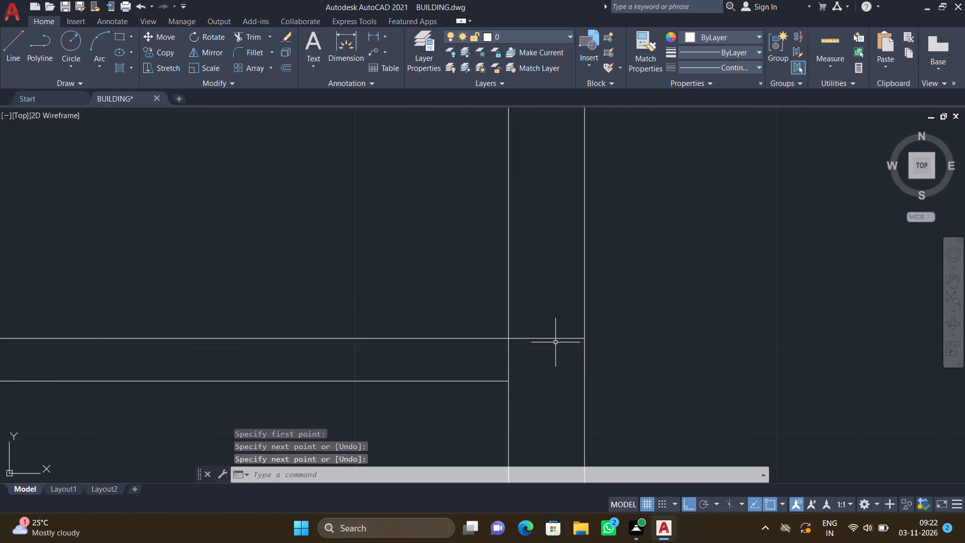
Draw a three-sided rectangle about 2'-8" wide and 1'-1" deep hanging below the lower cross line near the room's middle.
scroll(511, 363, "down", 5)
scroll(392, 421, "up", 2)
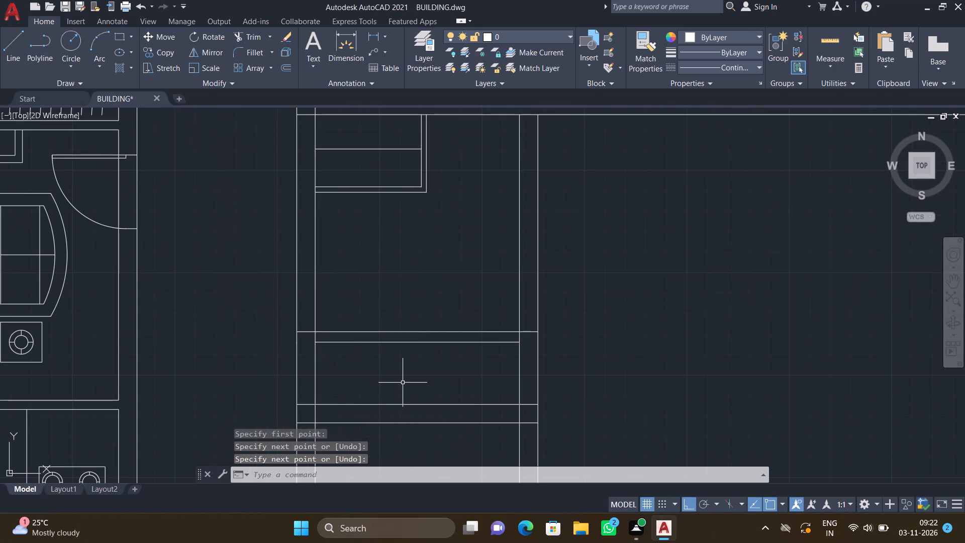
key("l")
key("Return")
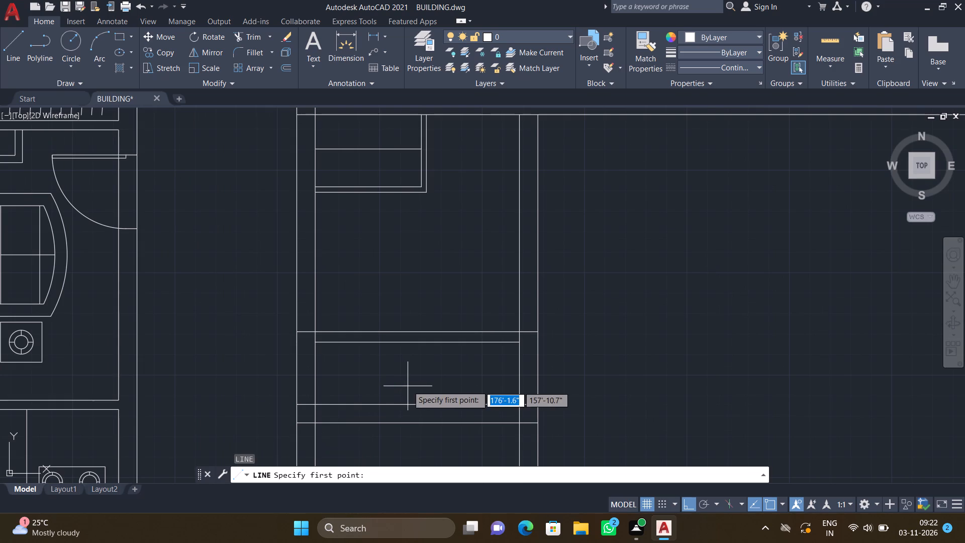
scroll(376, 364, "up", 2)
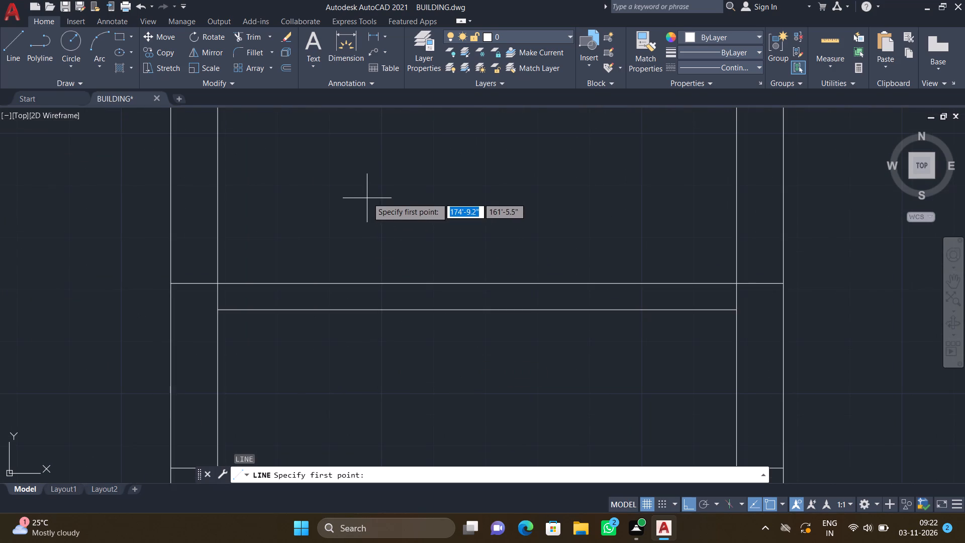
left_click(419, 310)
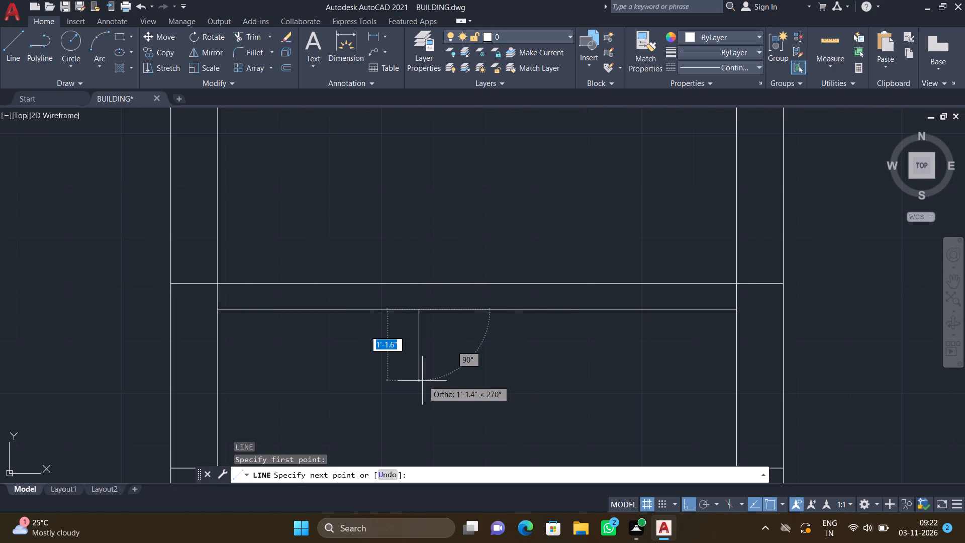
left_click(421, 378)
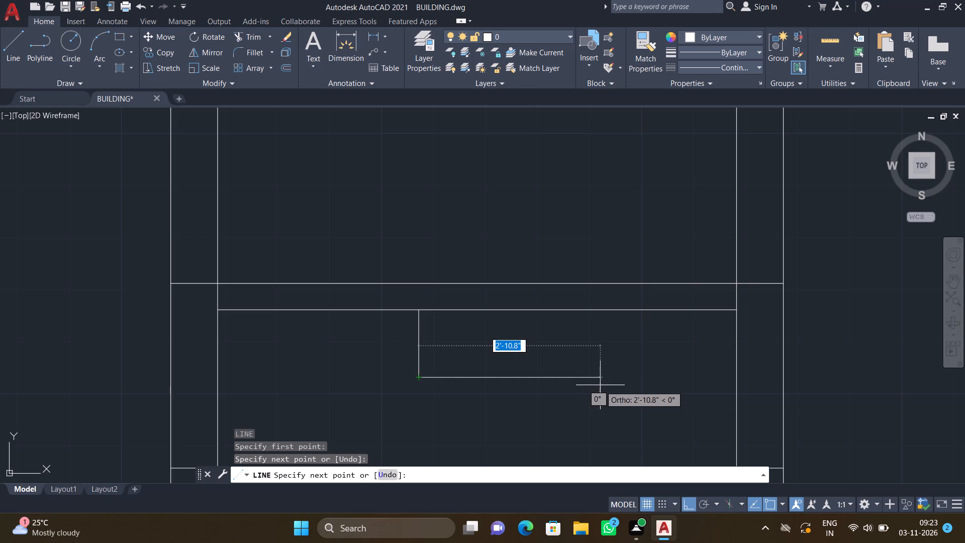
scroll(588, 378, "up", 1)
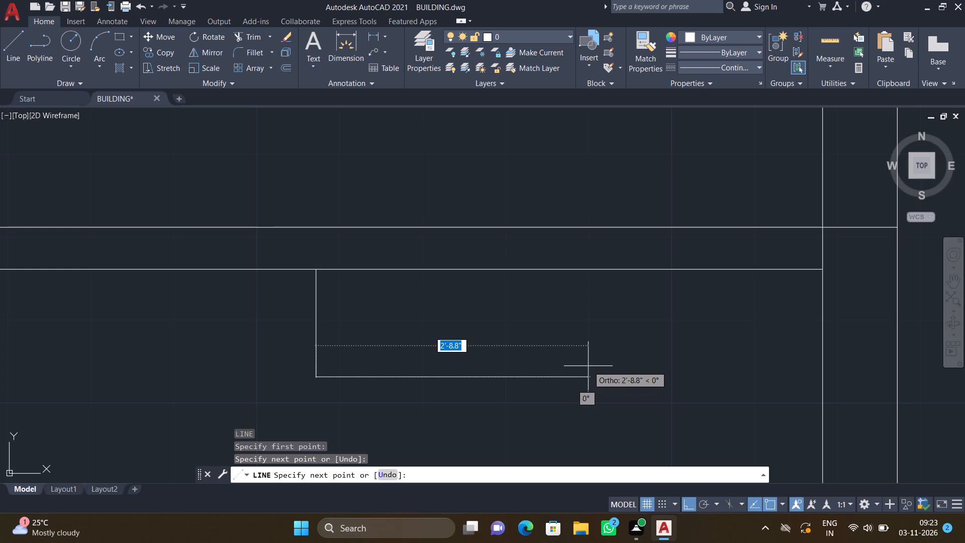
scroll(583, 359, "down", 3)
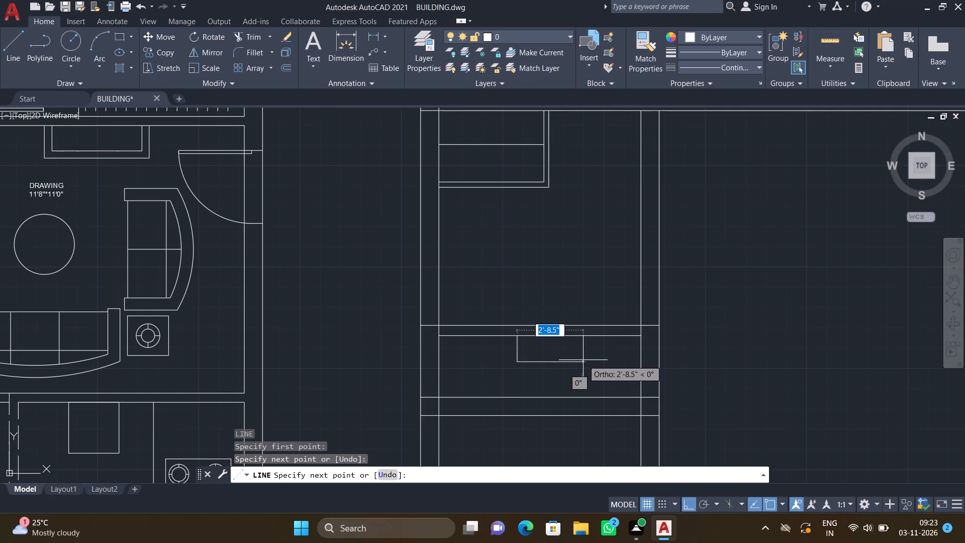
scroll(583, 360, "up", 1)
left_click(581, 360)
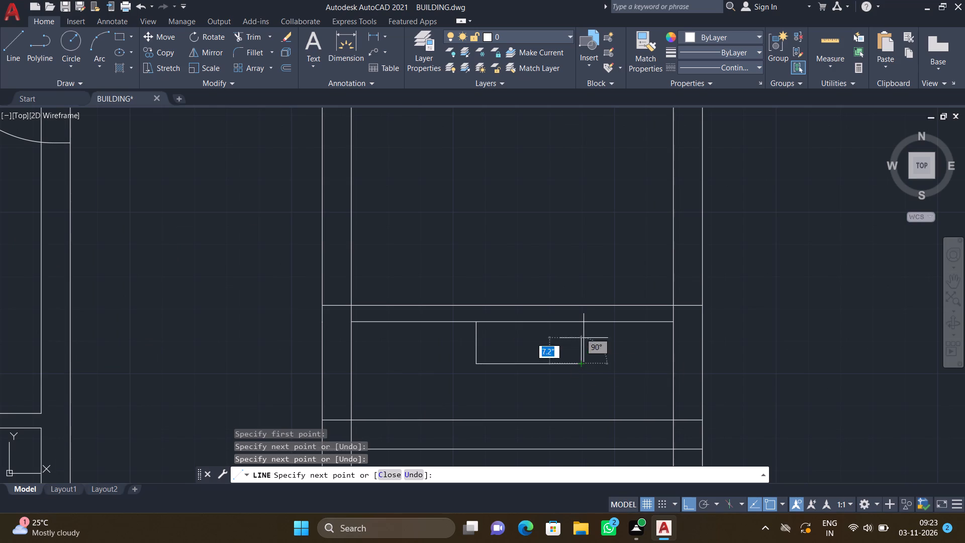
scroll(583, 333, "up", 2)
left_click(576, 306)
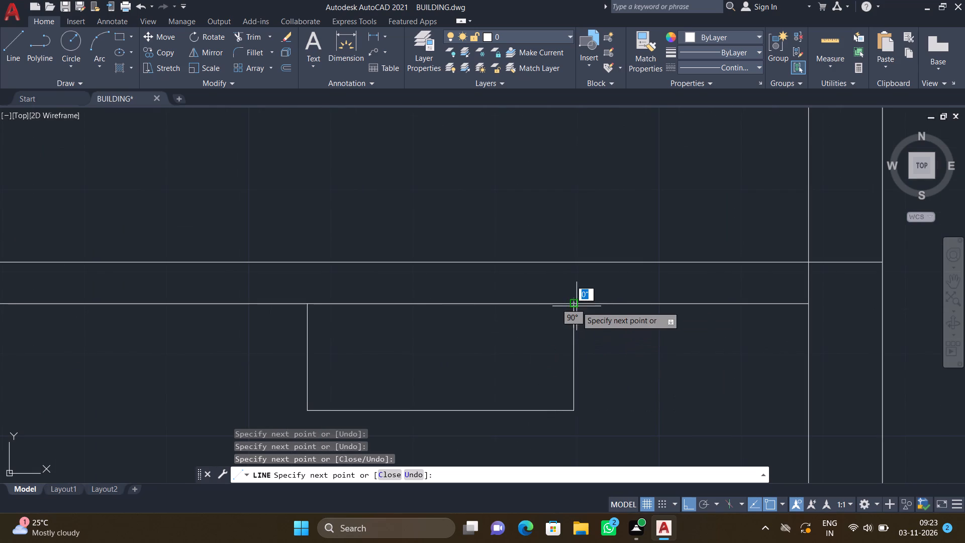
key("Return")
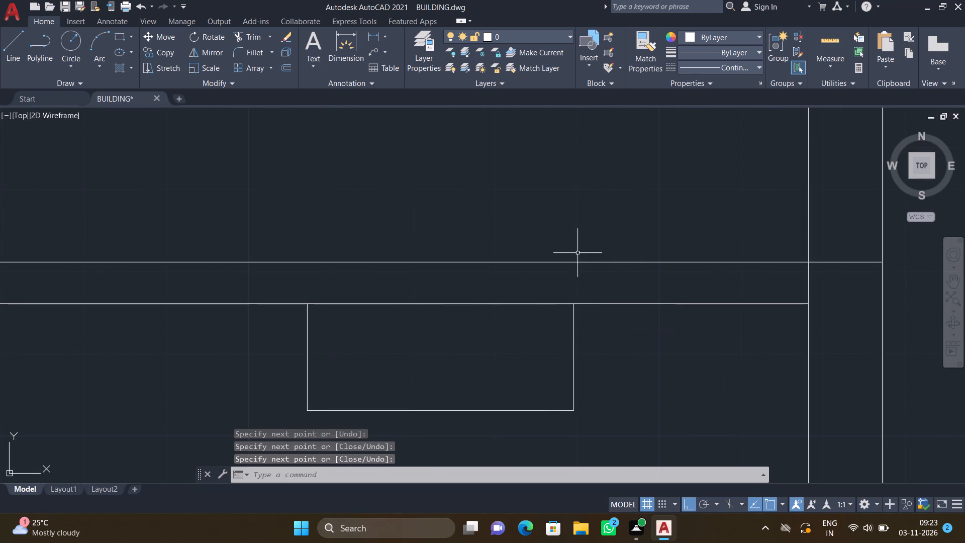
Trim both lines of the room's west side wall where they run on below the outer south wall line.
scroll(577, 253, "down", 4)
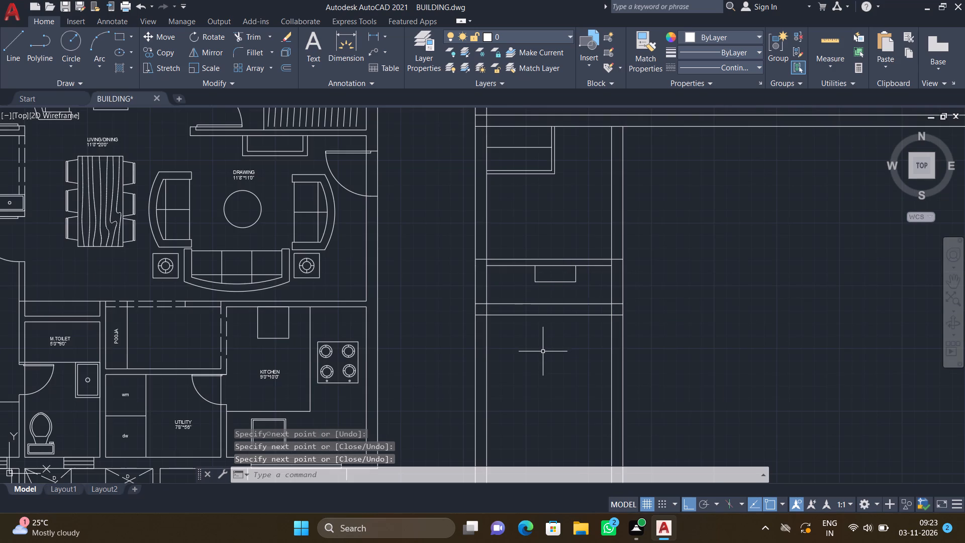
type("TR")
key("Return")
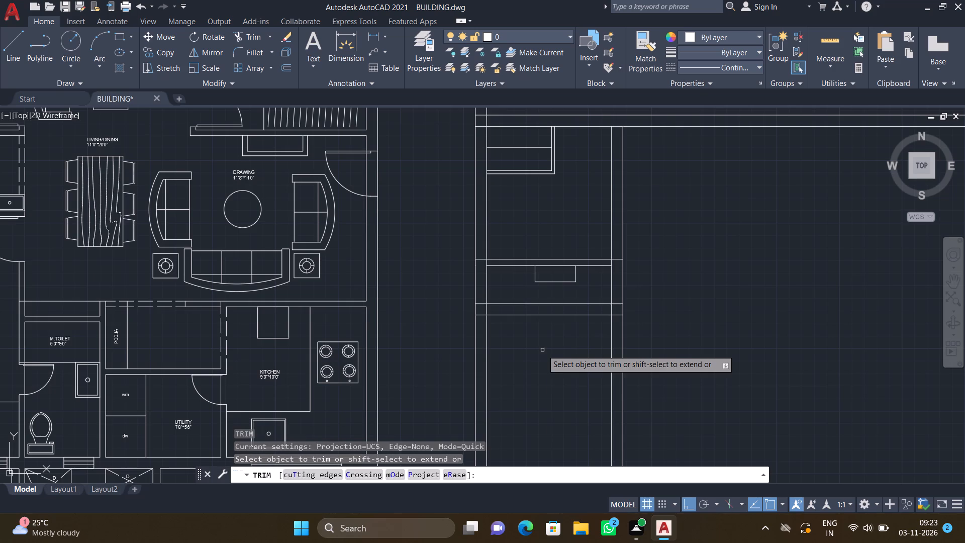
left_click_drag(461, 350, 504, 368)
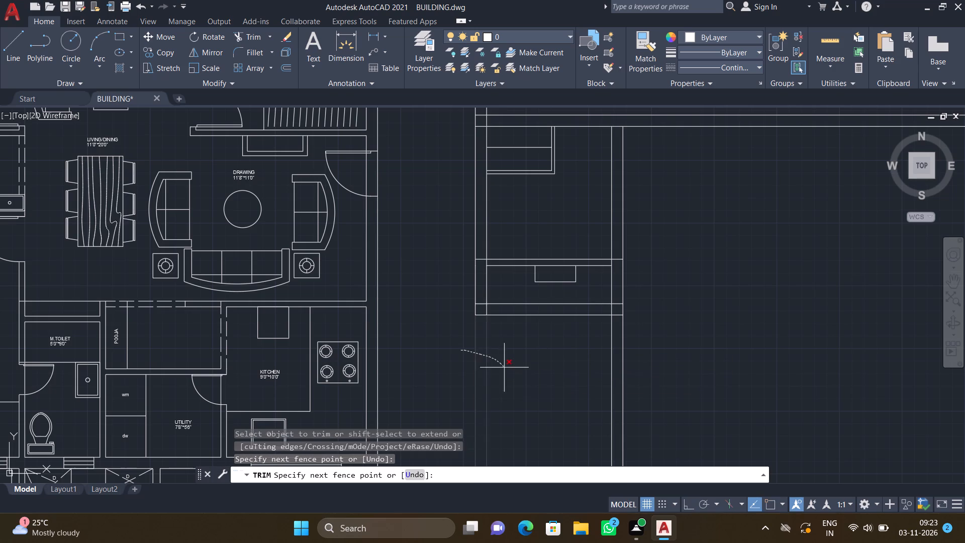
left_click_drag(504, 368, 505, 368)
key("Return")
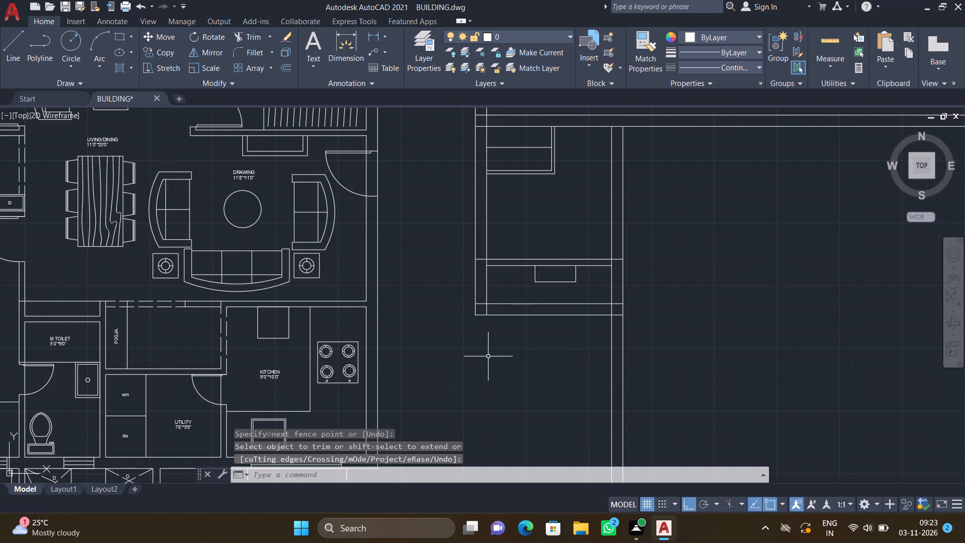
Draw a 9" horizontal line across the west wall, from the small shaft's outer south line to the wall's outer face.
scroll(529, 304, "up", 2)
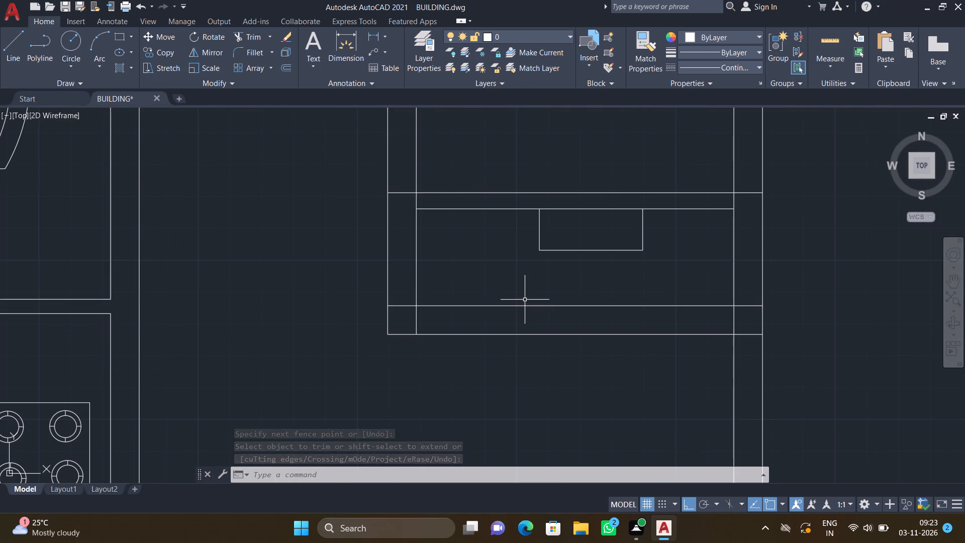
scroll(513, 284, "down", 3)
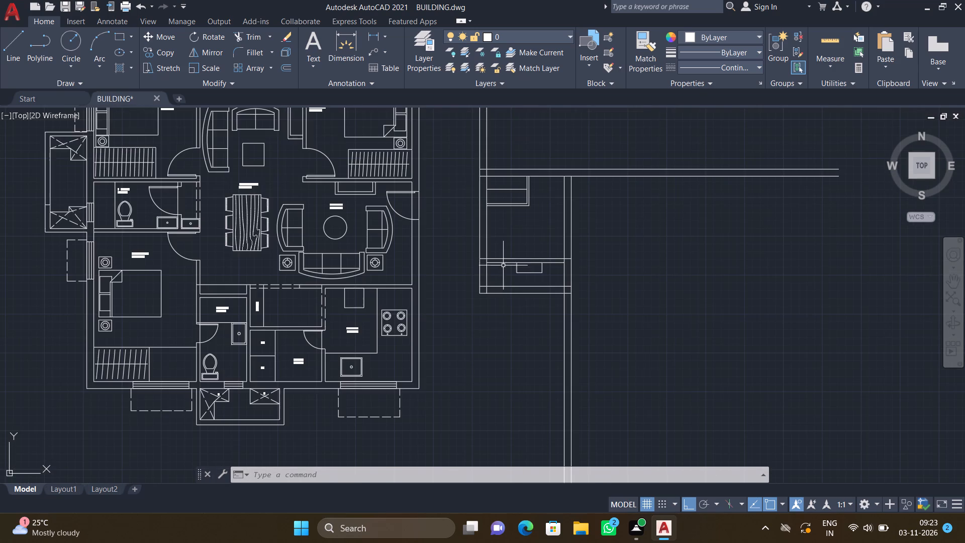
scroll(496, 186, "up", 1)
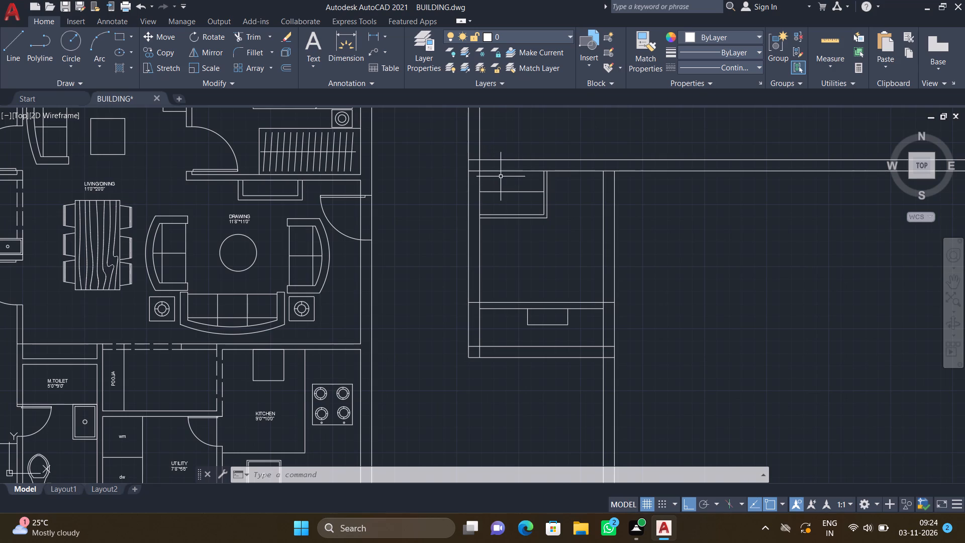
scroll(477, 230, "up", 2)
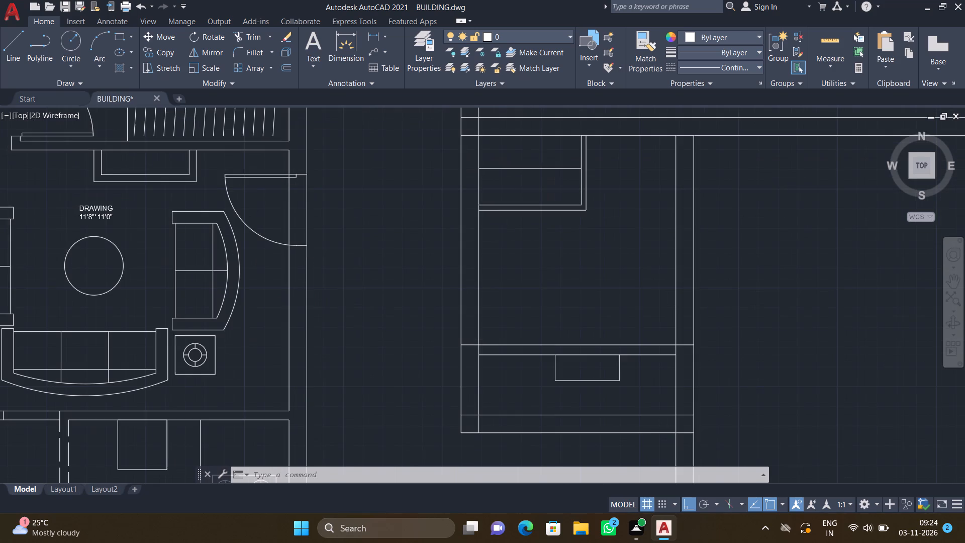
key("l")
key("Return")
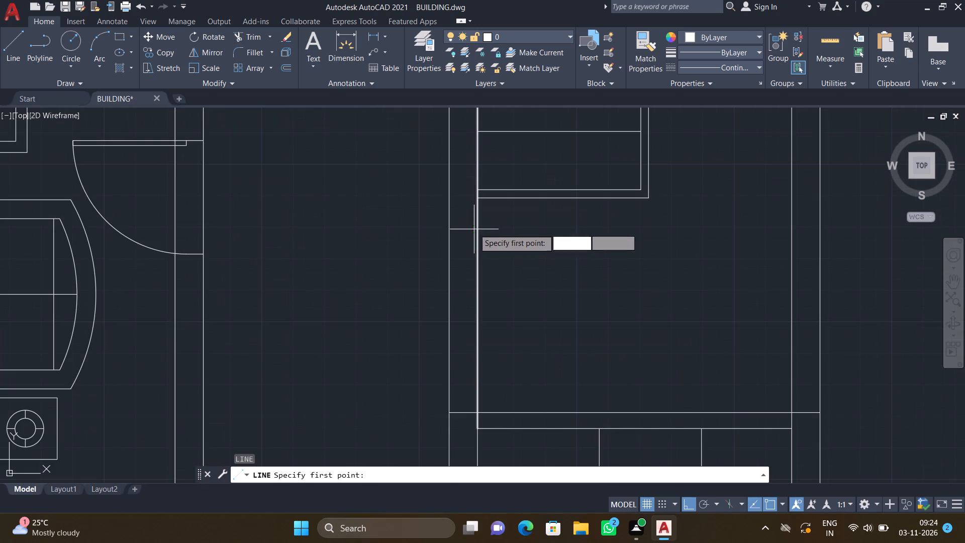
scroll(453, 208, "up", 1)
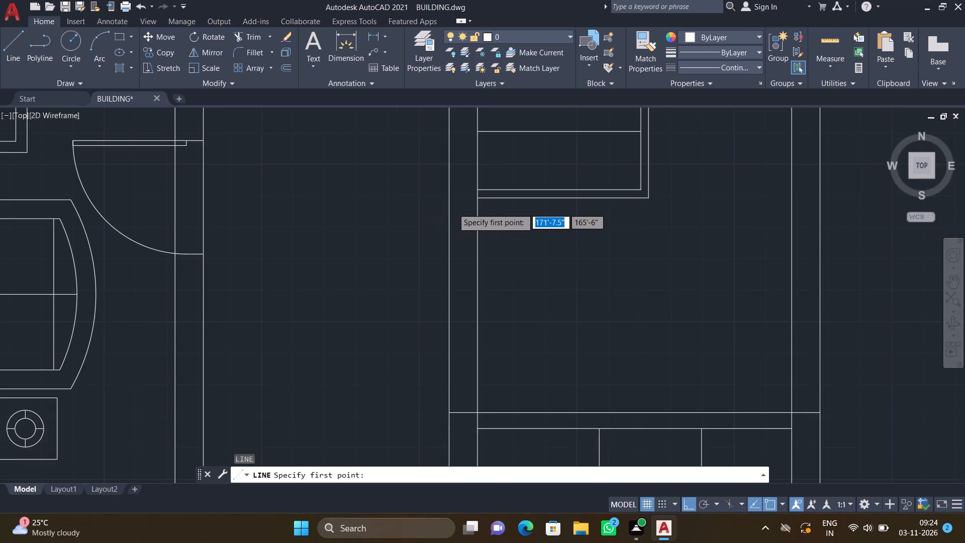
scroll(474, 206, "up", 1)
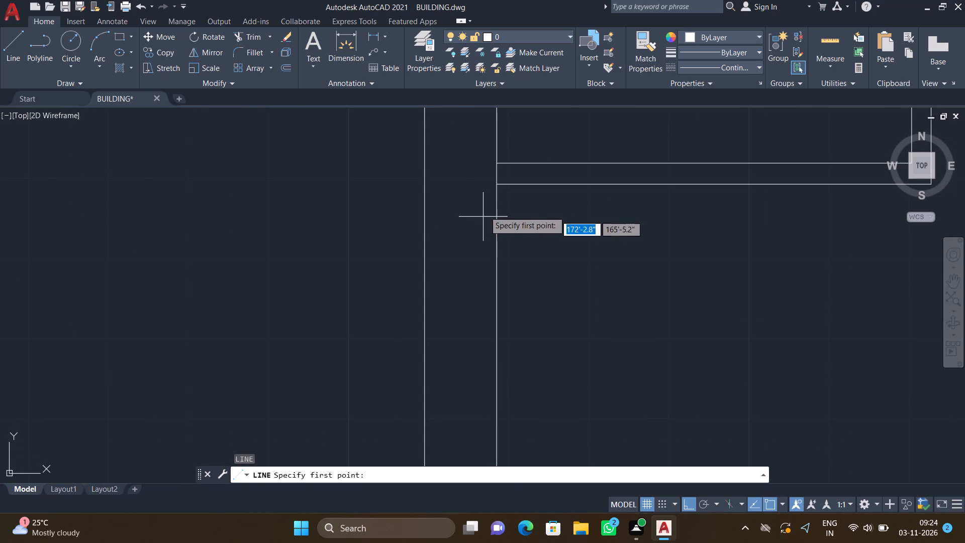
left_click(495, 186)
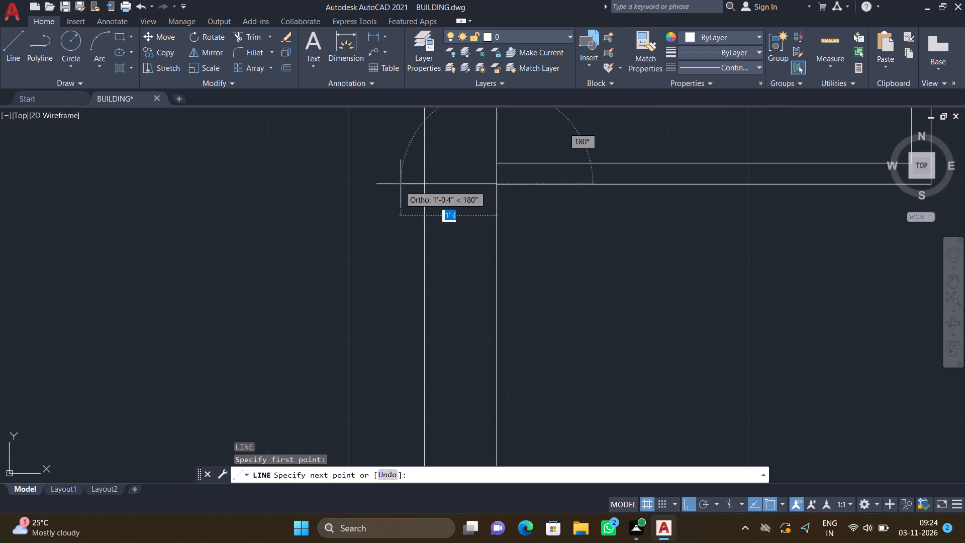
scroll(443, 179, "up", 3)
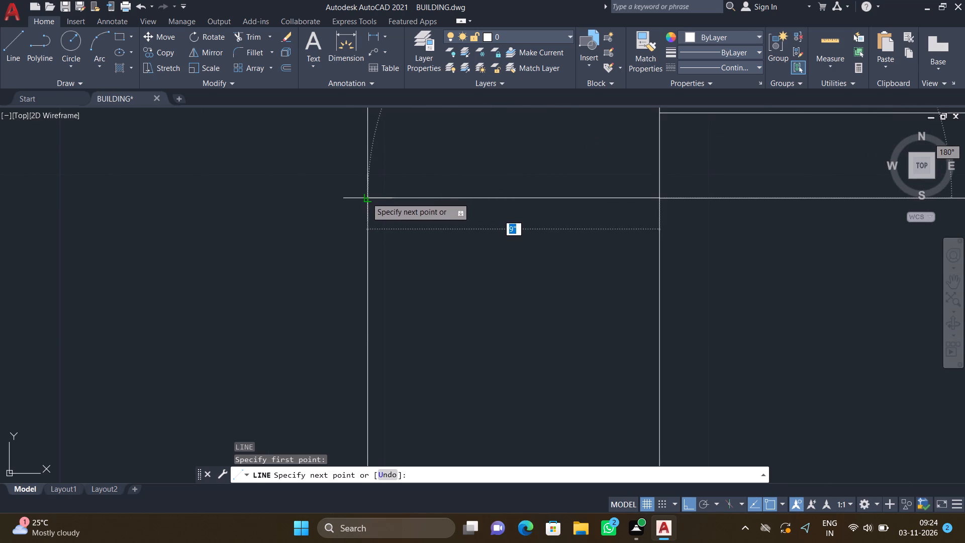
left_click(367, 198)
key("Return")
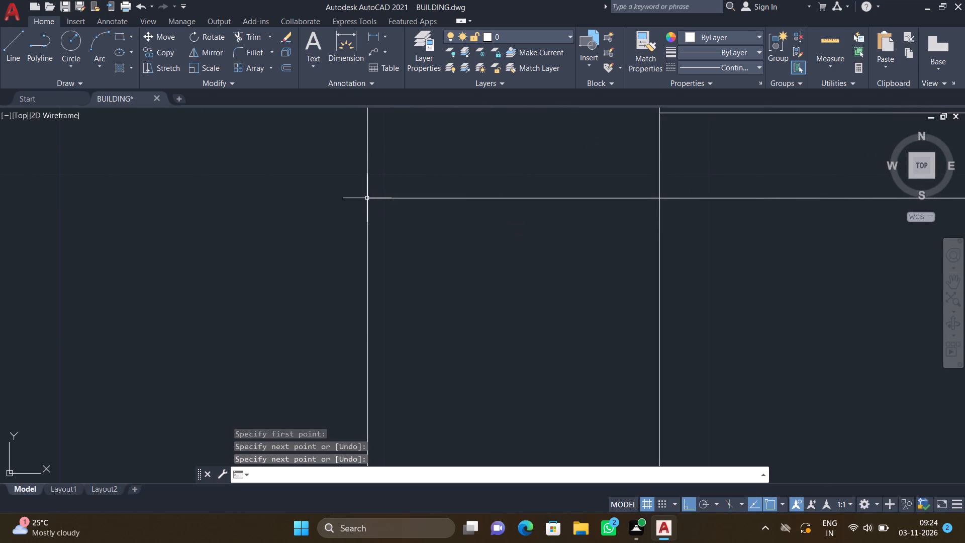
Draw a 9" vertical line across the room's south wall, about 2'-6" east of the west wall's inner face.
scroll(368, 202, "down", 6)
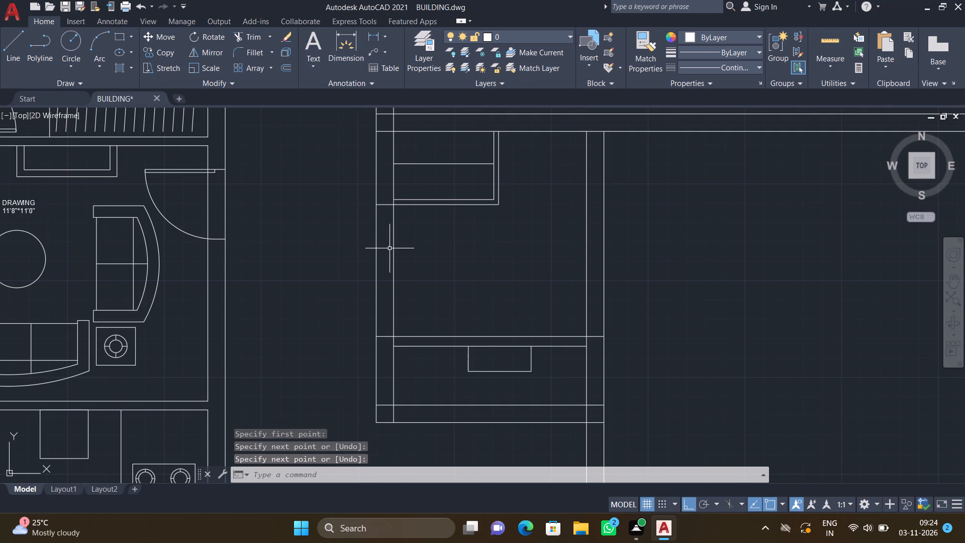
scroll(385, 255, "up", 2)
key("l")
key("Return")
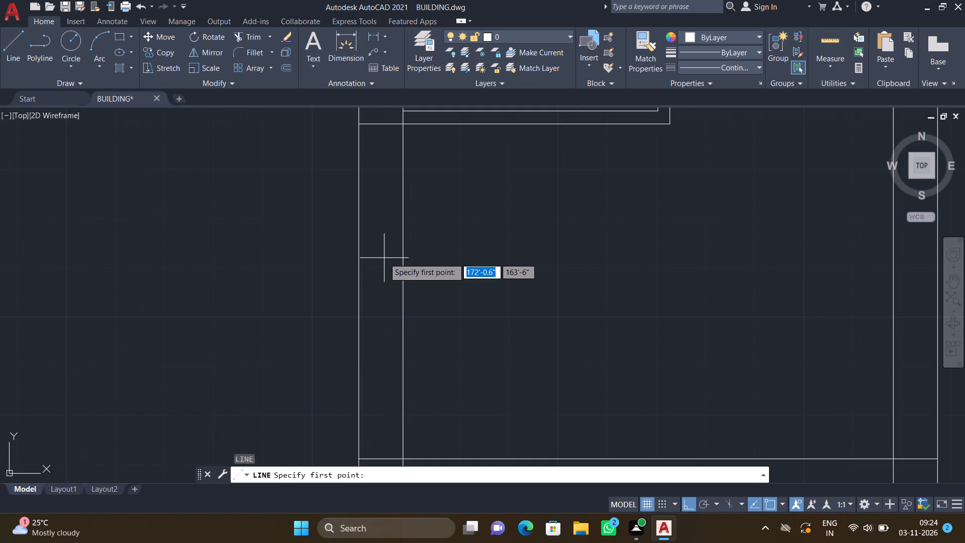
scroll(381, 261, "down", 4)
scroll(372, 310, "up", 1)
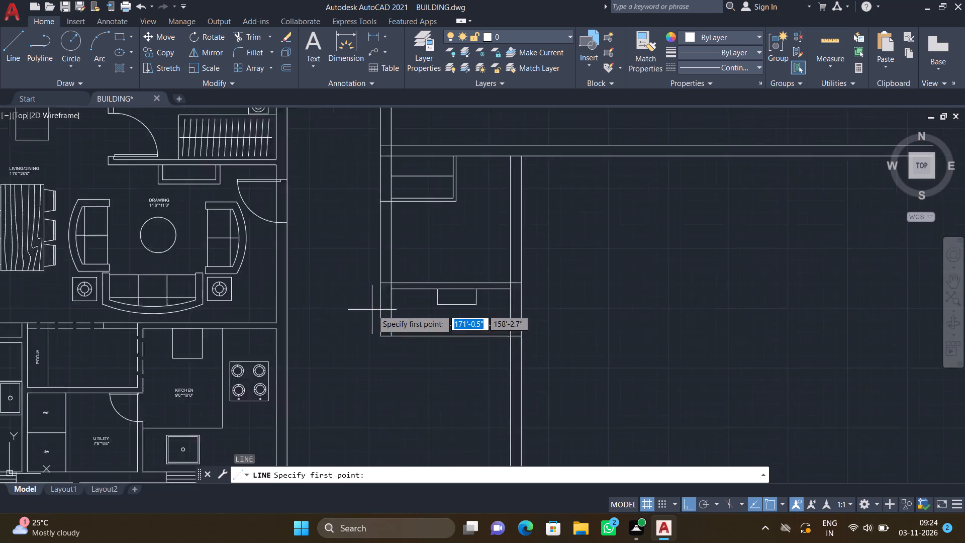
scroll(372, 310, "up", 2)
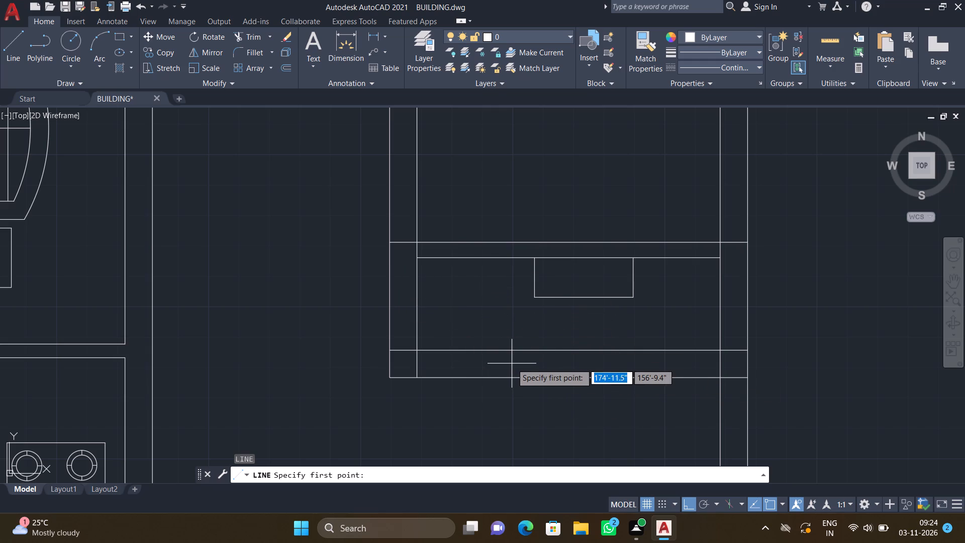
scroll(513, 363, "up", 1)
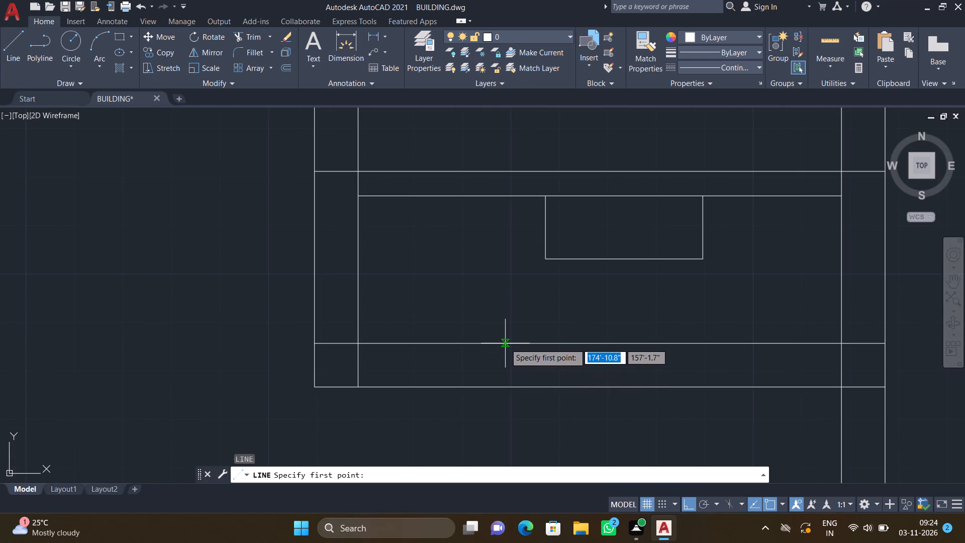
left_click(505, 343)
scroll(504, 379, "up", 3)
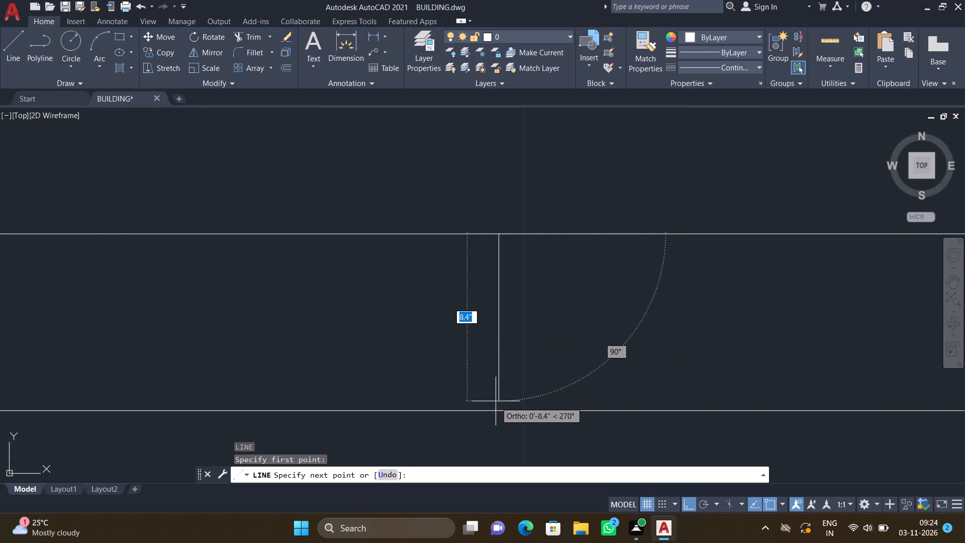
left_click(497, 410)
key("Return")
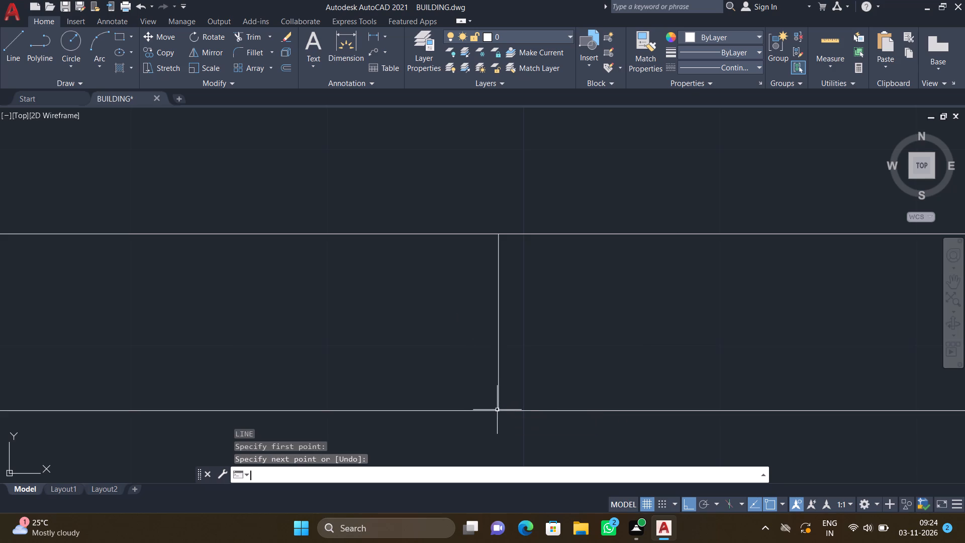
Draw a second 9" vertical line across the south wall, about 3'-4" east of the first one.
scroll(490, 375, "down", 5)
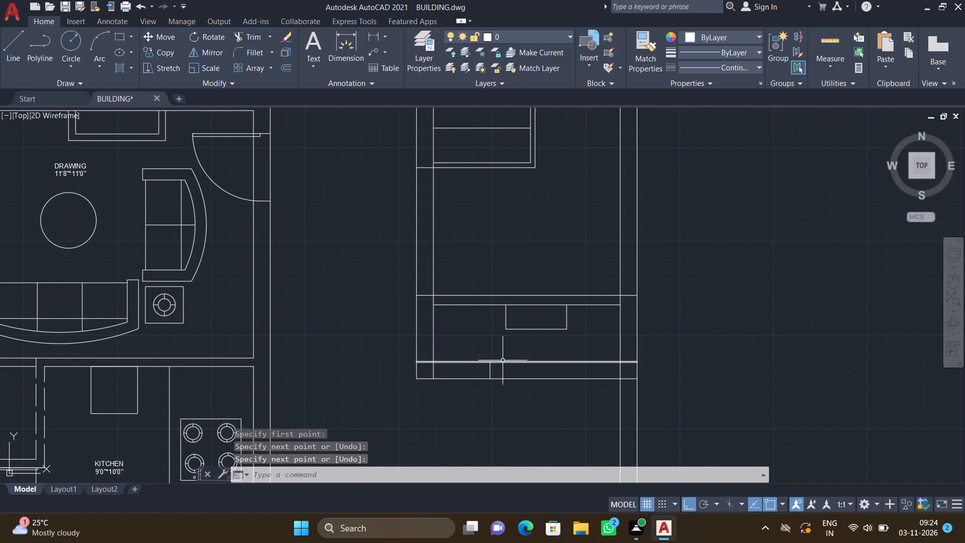
scroll(509, 370, "up", 2)
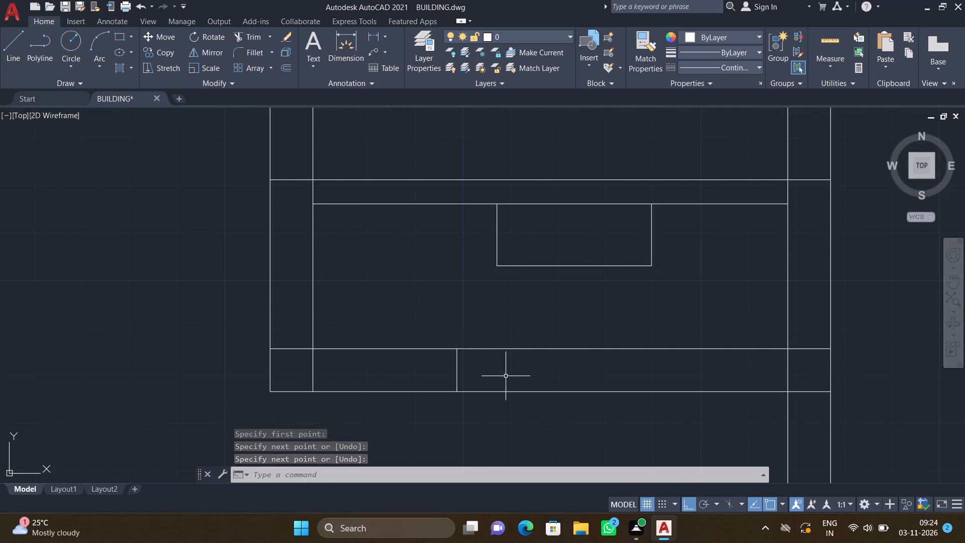
key("l")
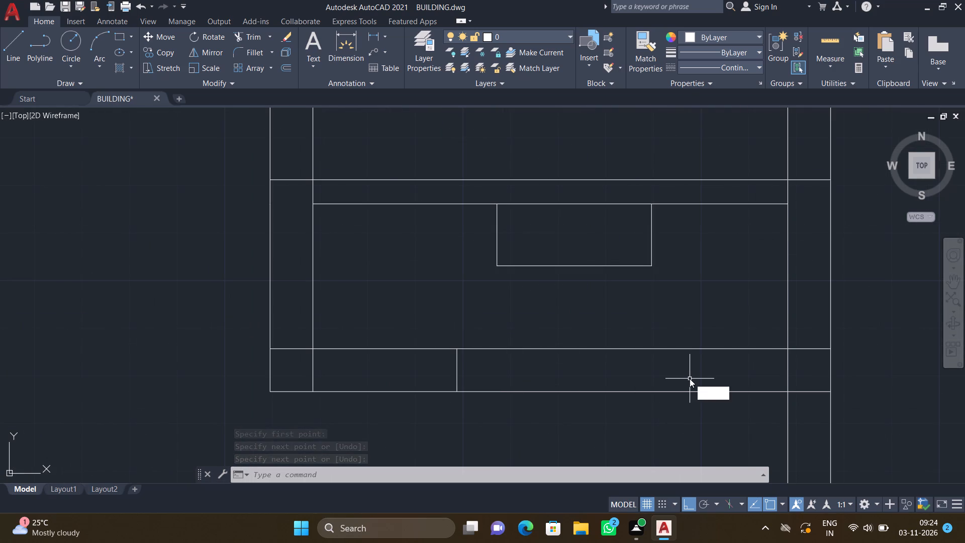
key("Return")
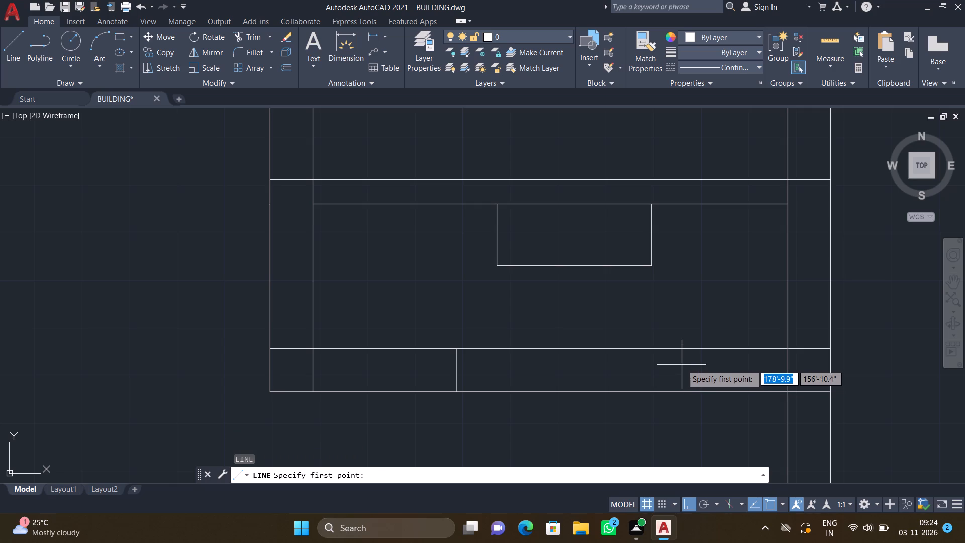
left_click(648, 350)
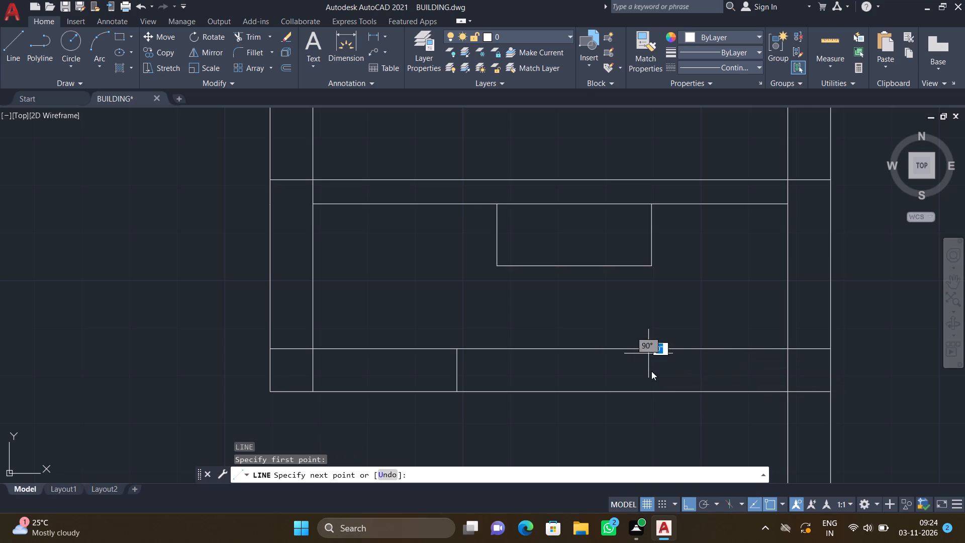
scroll(654, 385, "up", 2)
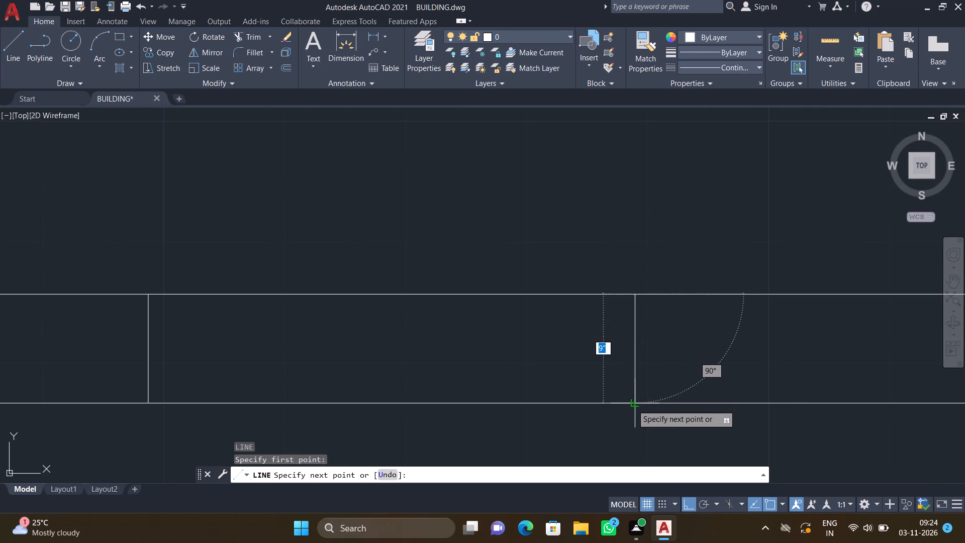
left_click(632, 405)
key("Return")
Offset the outer face of the small room's east wall 10'-6" to the east.
scroll(626, 400, "down", 3)
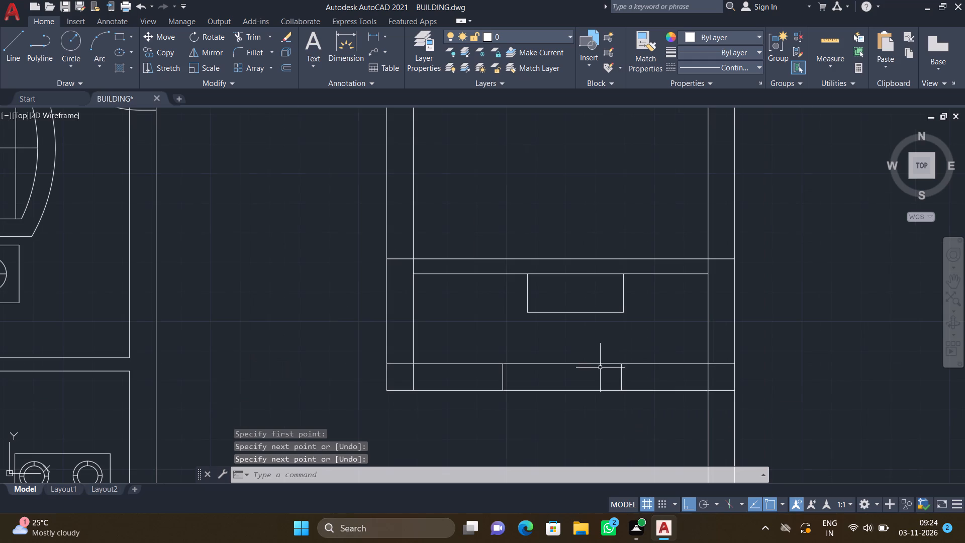
scroll(568, 336, "down", 1)
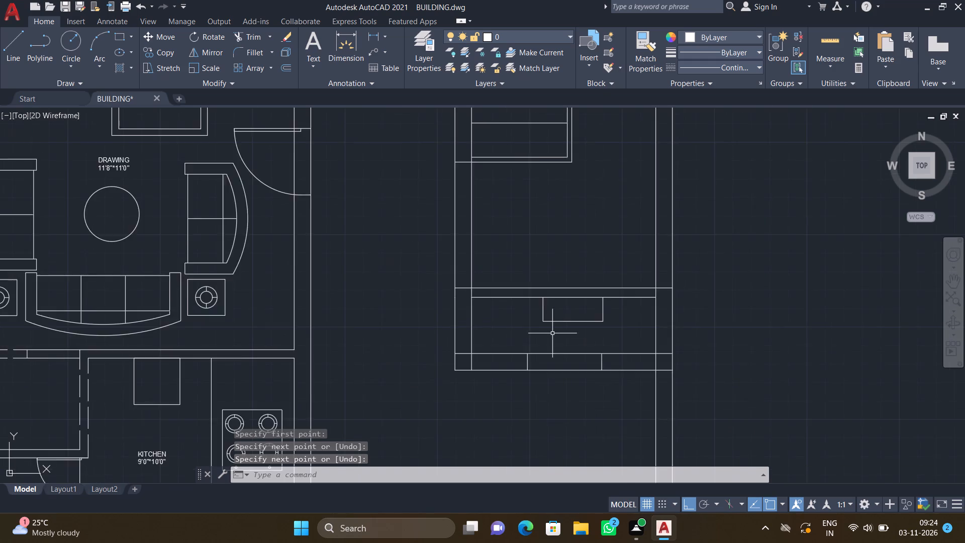
scroll(551, 333, "down", 1)
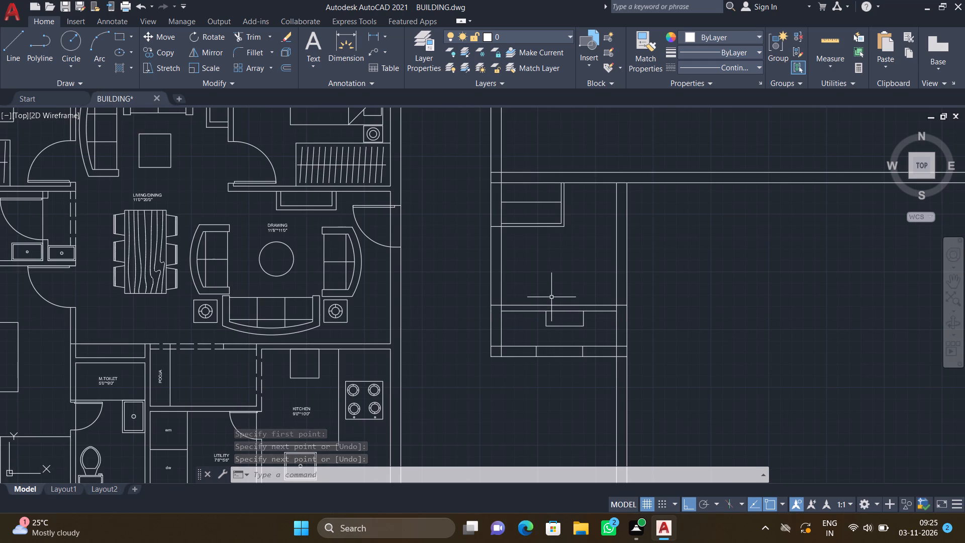
scroll(556, 291, "down", 3)
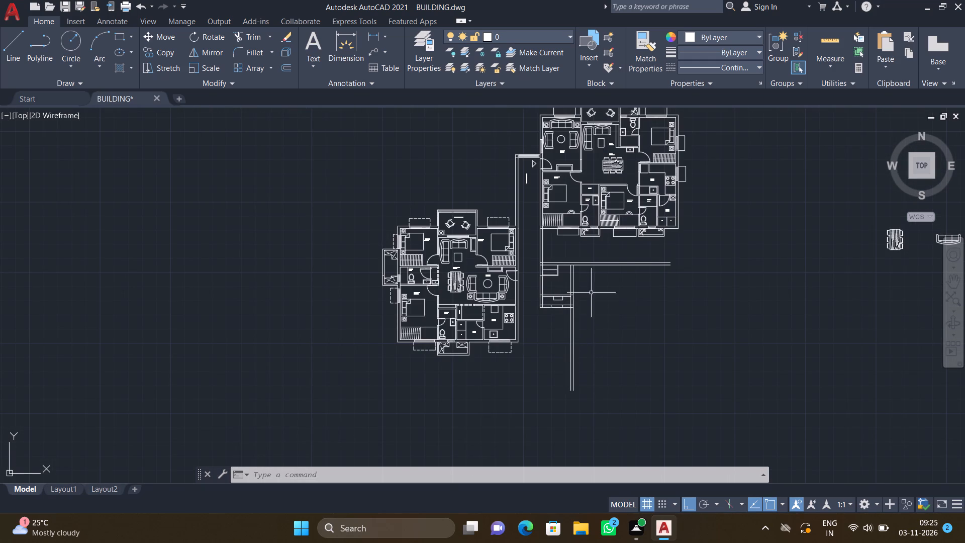
scroll(591, 282, "up", 2)
key("o")
key("Return")
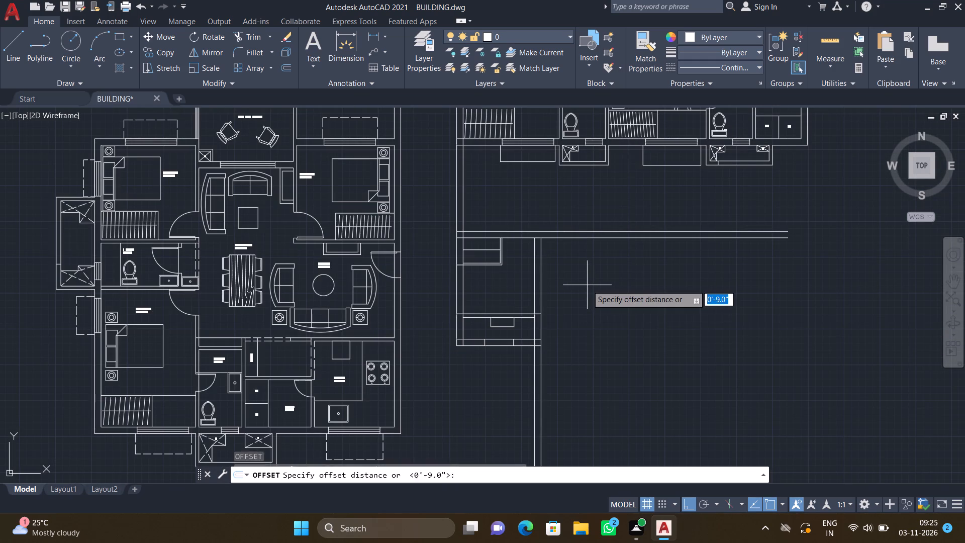
type("10'")
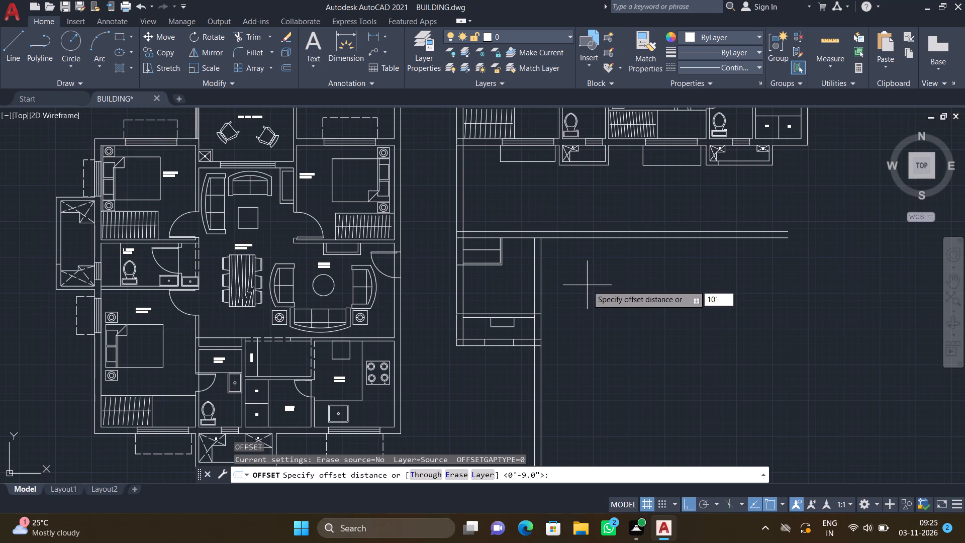
type("6\"")
key("Return")
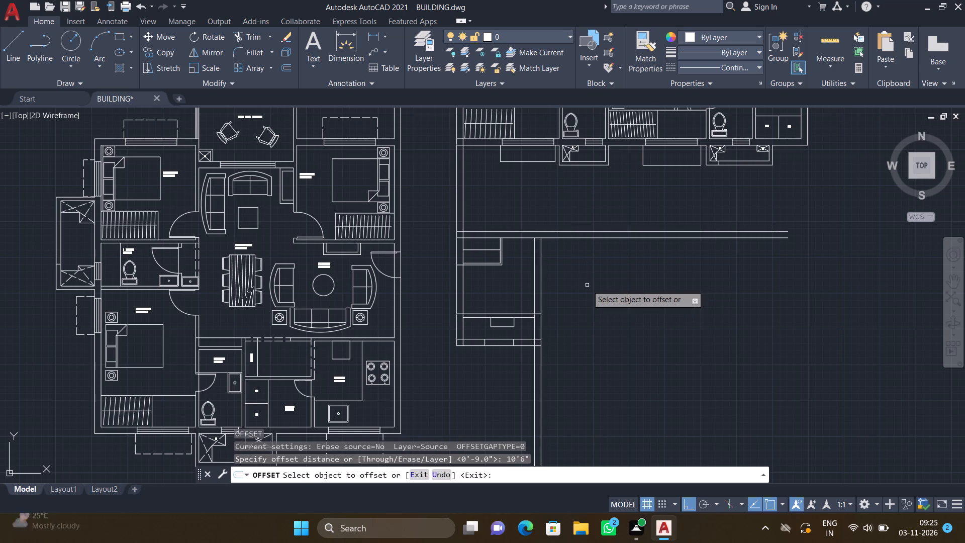
left_click(542, 272)
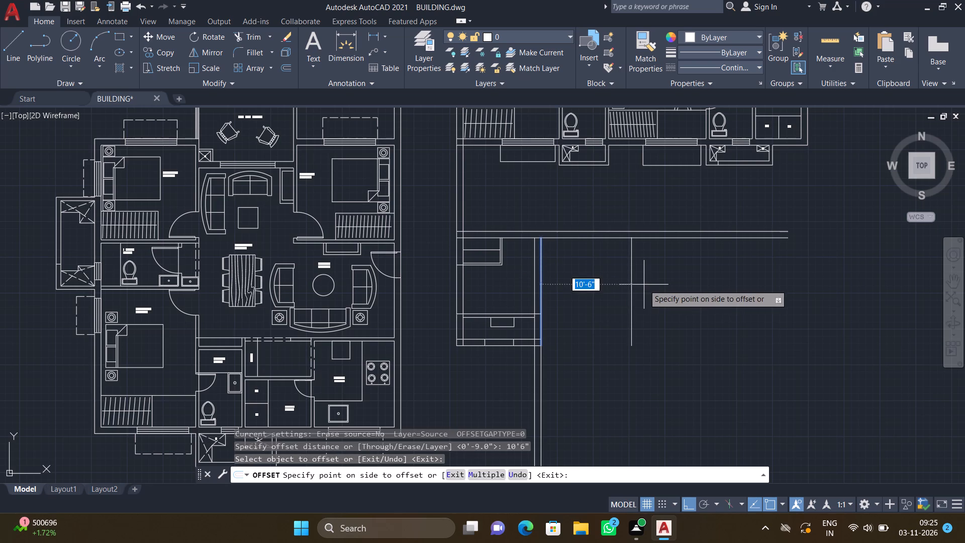
left_click(645, 286)
key("Return")
Offset the new vertical line 4.5" east to form a double-line partition wall.
key("o")
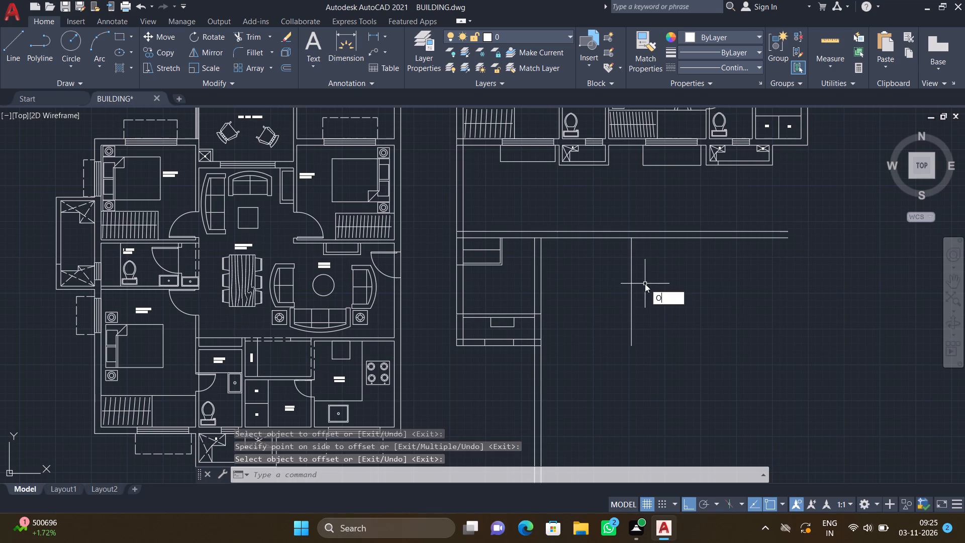
key("Return")
type("4.5\"")
key("Return")
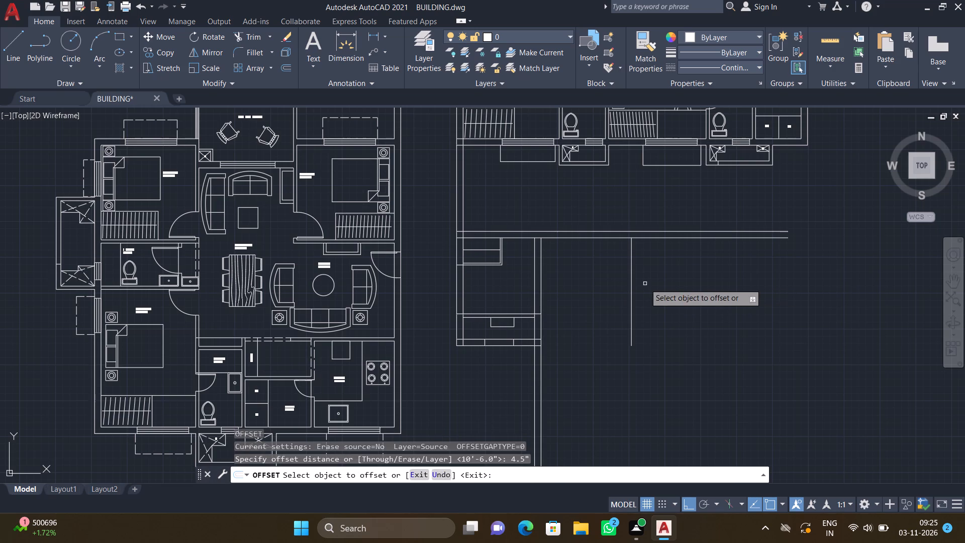
left_click(631, 269)
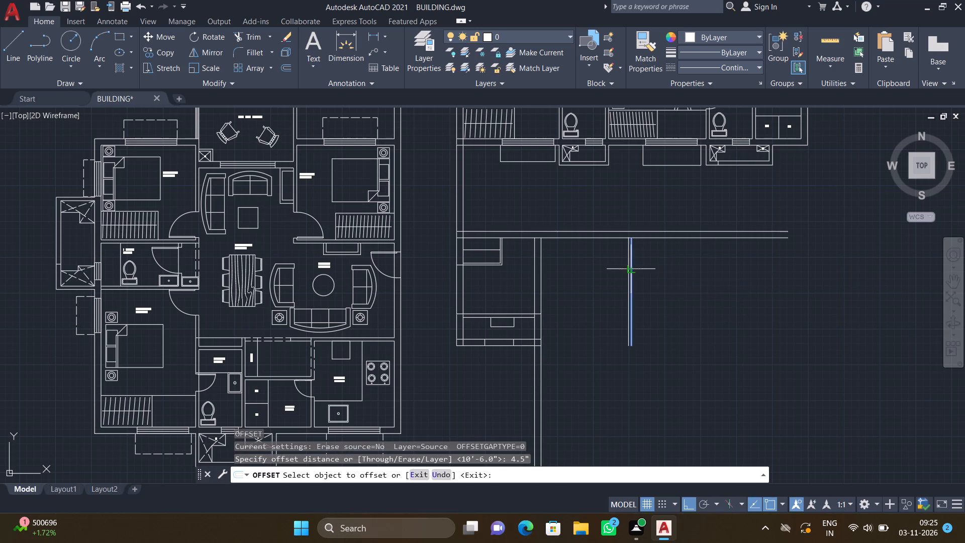
left_click(668, 269)
key("Return")
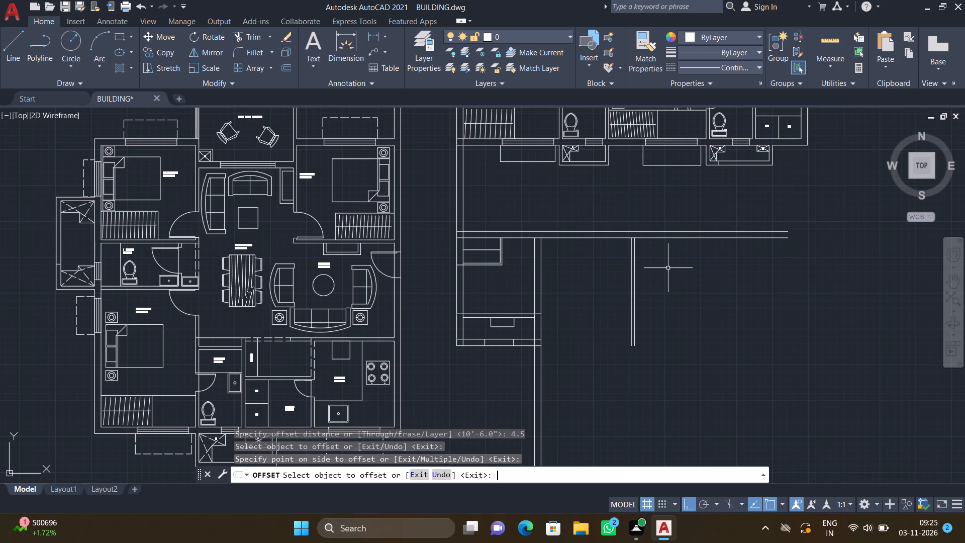
Offset the east face of the 4.5" partition wall 5' to the east.
scroll(684, 260, "up", 2)
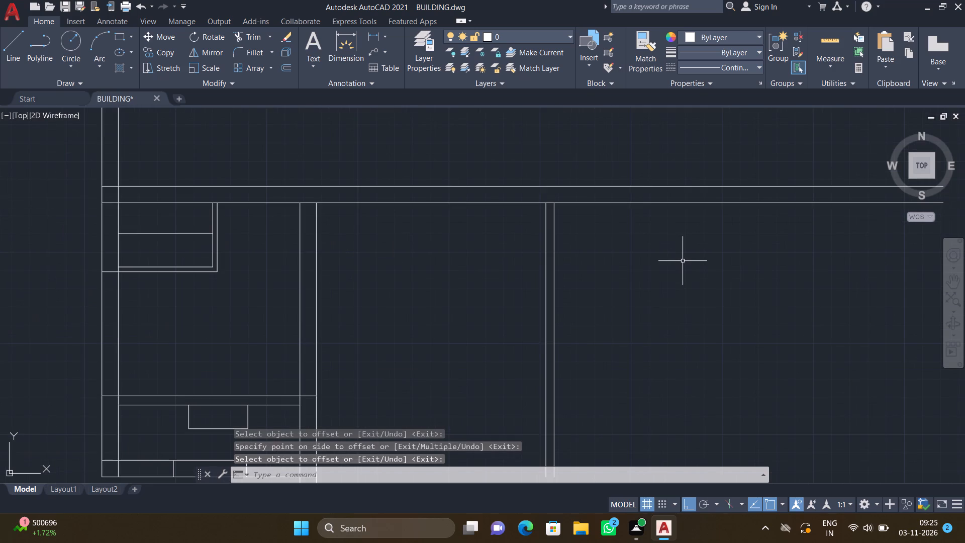
key("o")
key("Return")
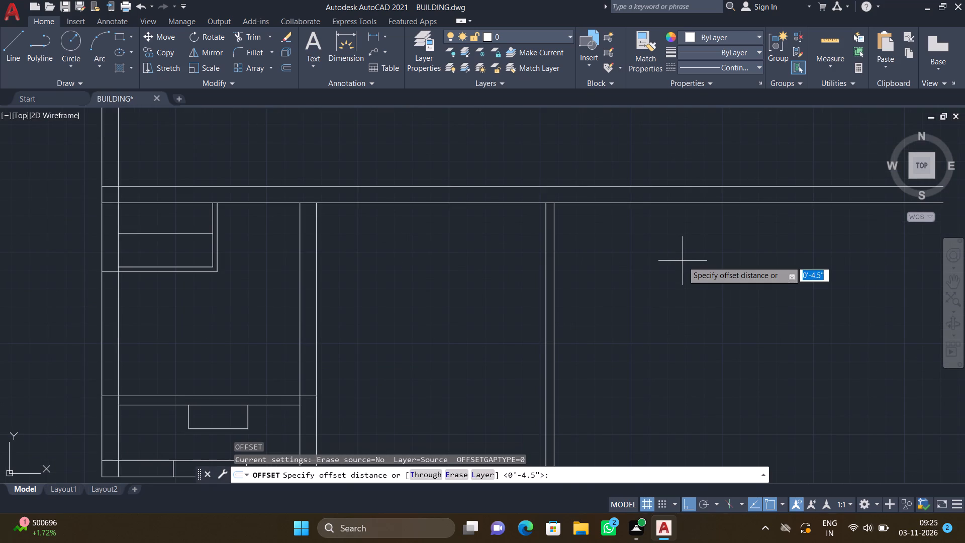
type("5'")
key("Return")
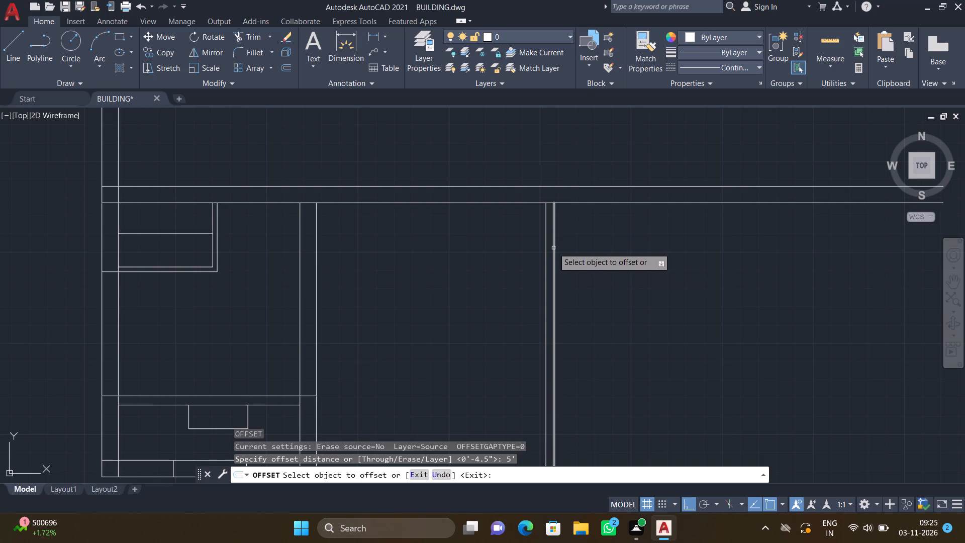
left_click(554, 248)
left_click(687, 270)
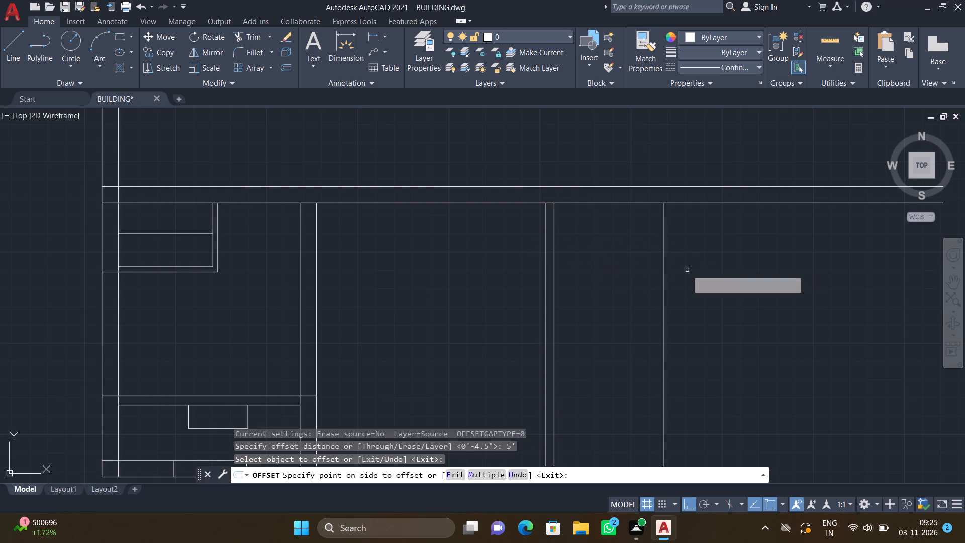
key("Return")
Offset the easternmost vertical line 4.5" east to form a second partition wall.
key("o")
key("Return")
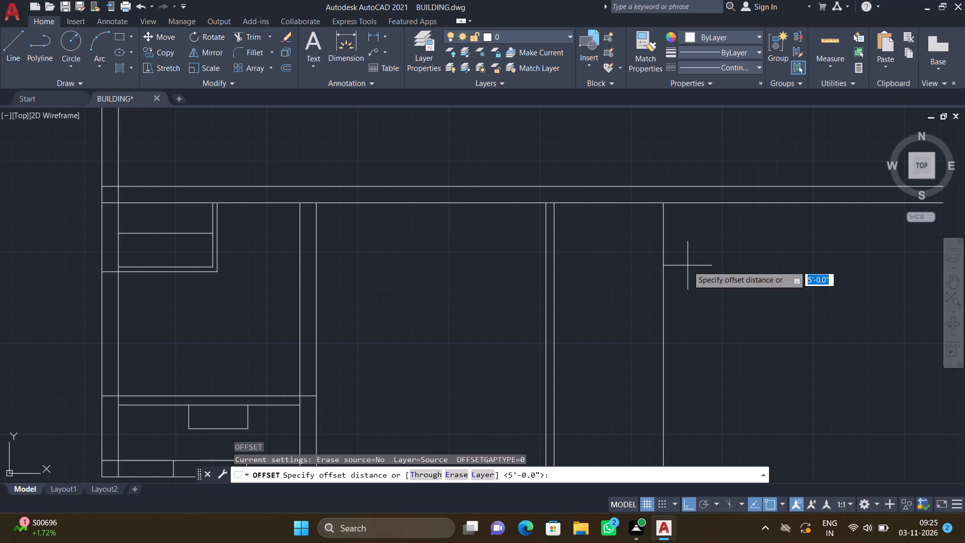
type("4.5\"")
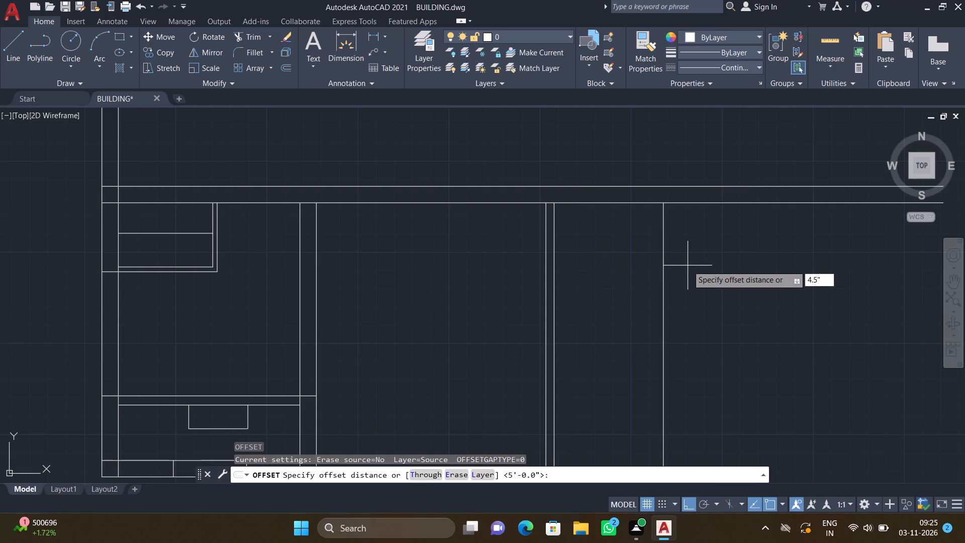
key("Return")
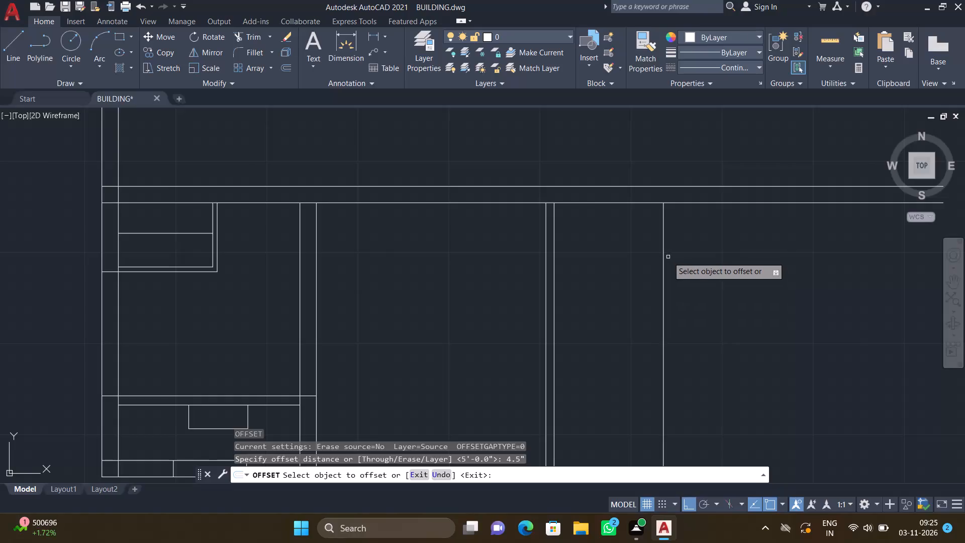
left_click(663, 250)
left_click(699, 247)
key("Return")
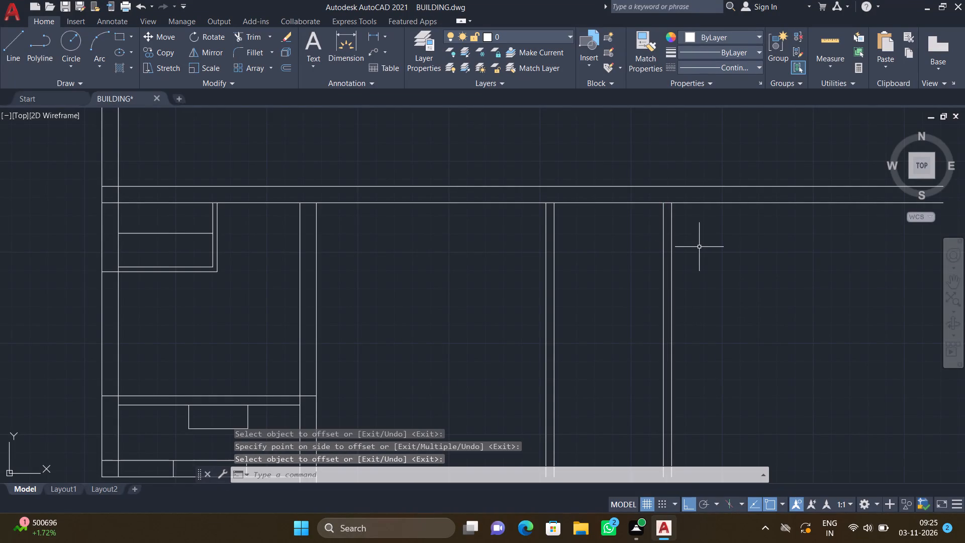
Offset the east face of the second partition wall 13' to the east.
scroll(691, 246, "down", 3)
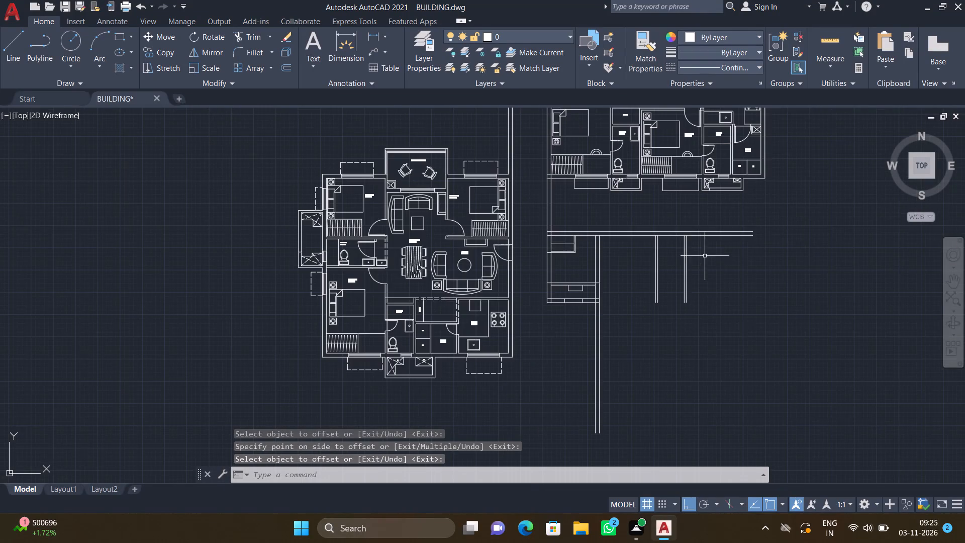
scroll(705, 256, "up", 2)
key("o")
key("Return")
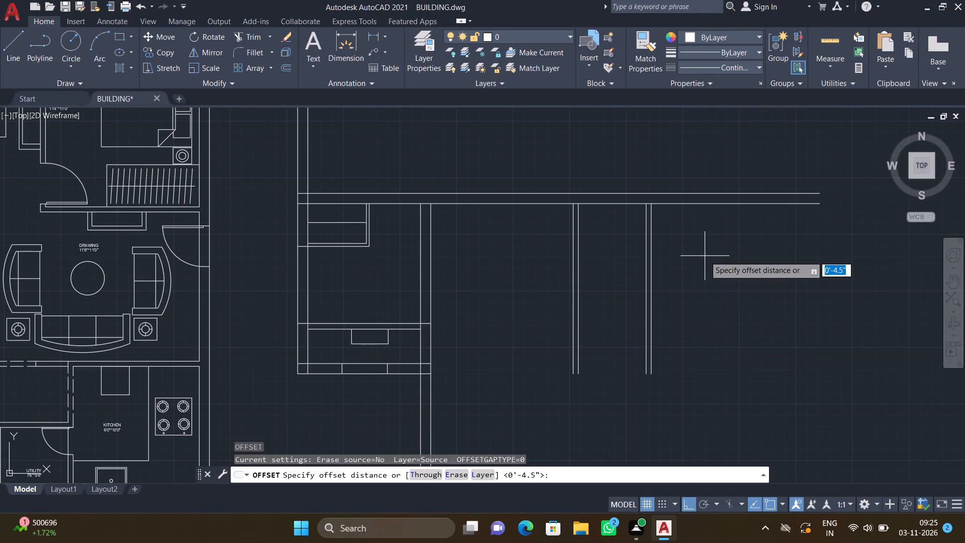
type("13'")
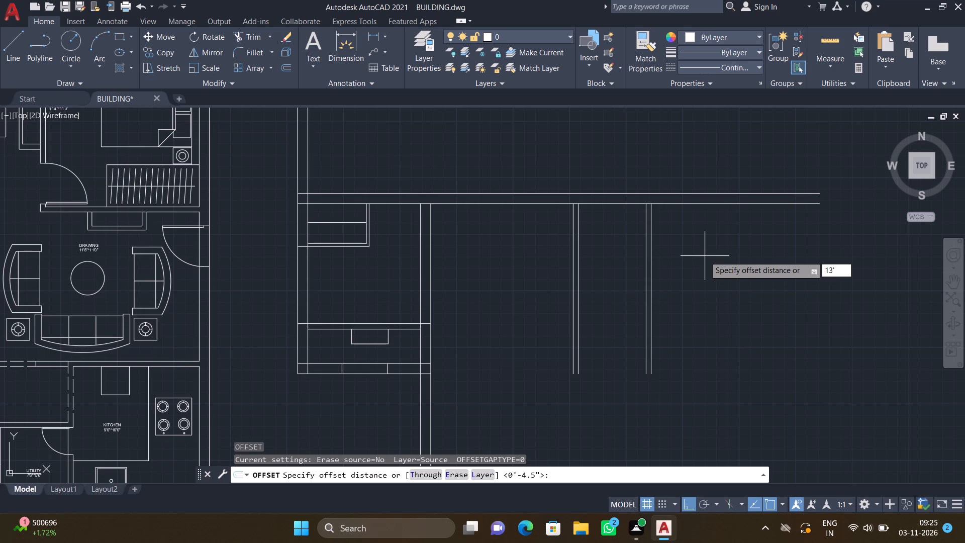
key("Return")
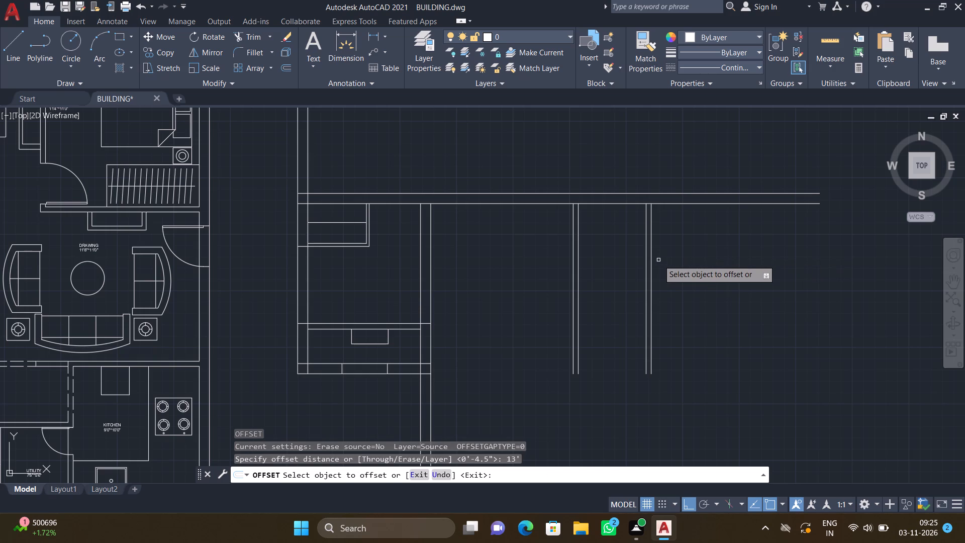
left_click(653, 253)
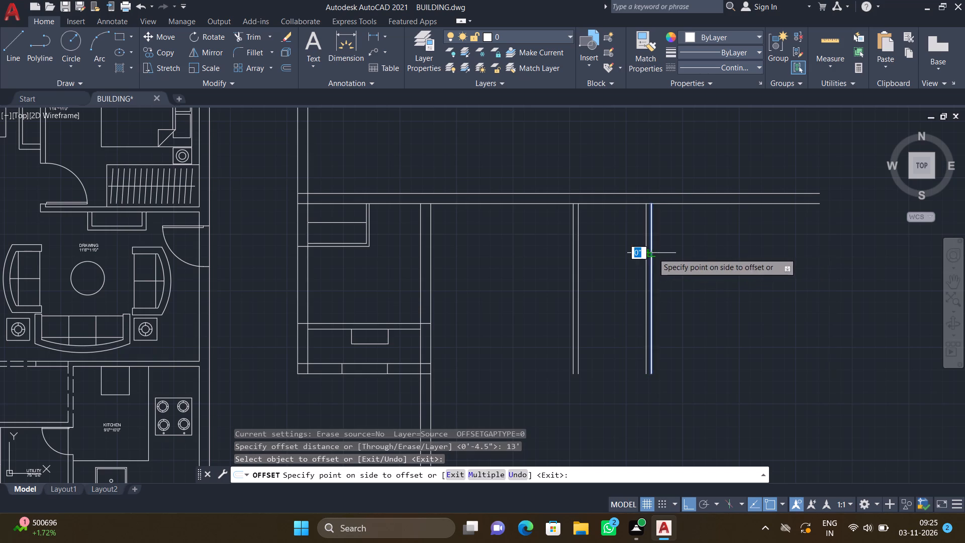
left_click(805, 252)
key("Return")
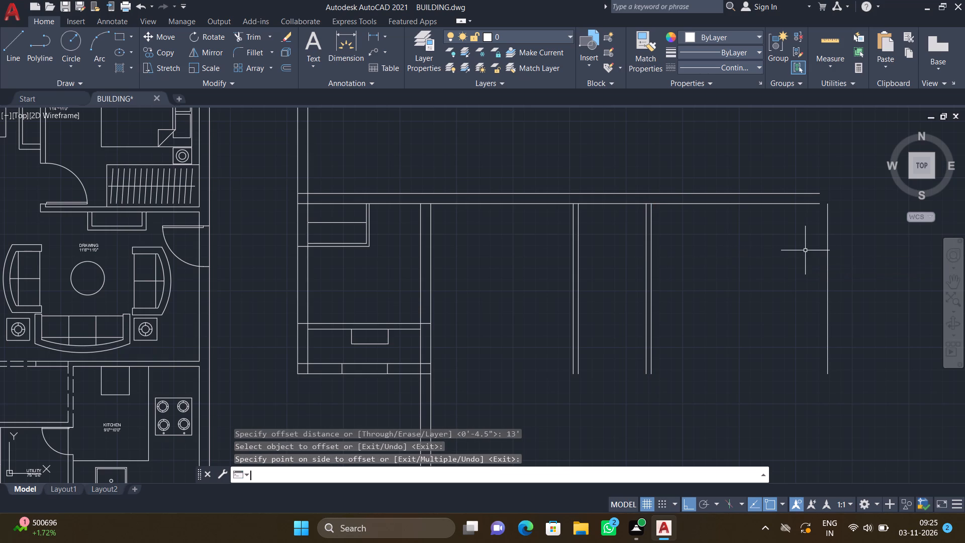
Offset the easternmost vertical line 9" east to form the double-line end wall.
key("o")
key("Return")
key("9")
key("shift+quotedbl")
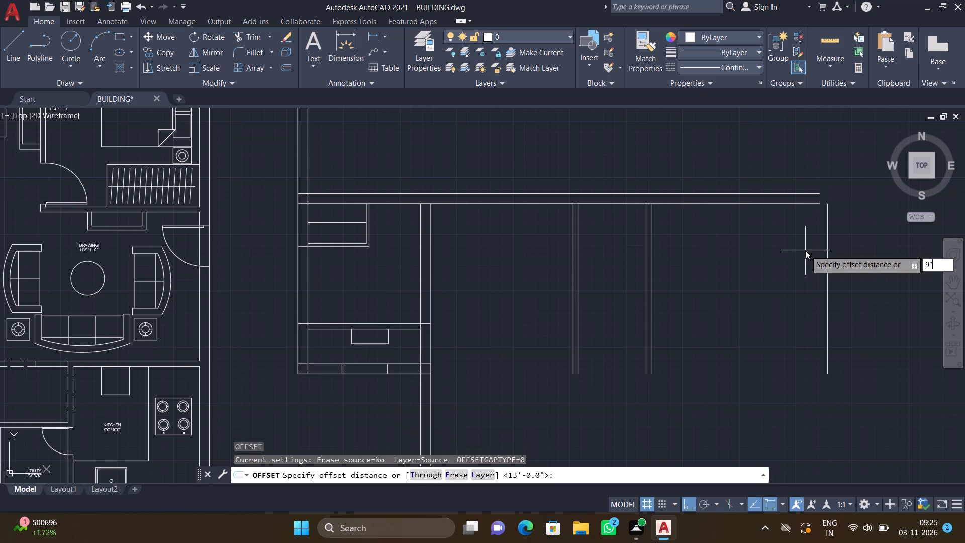
key("Return")
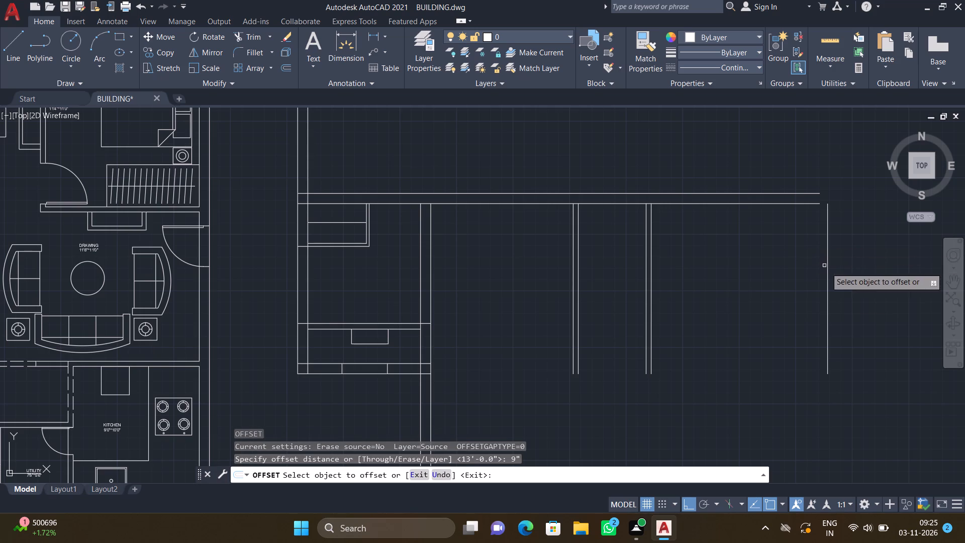
left_click(826, 263)
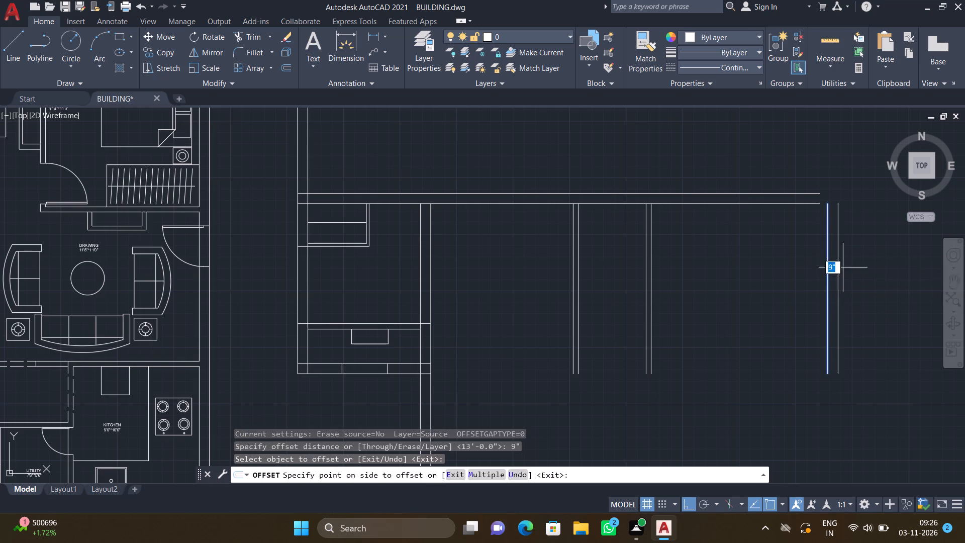
left_click(964, 468)
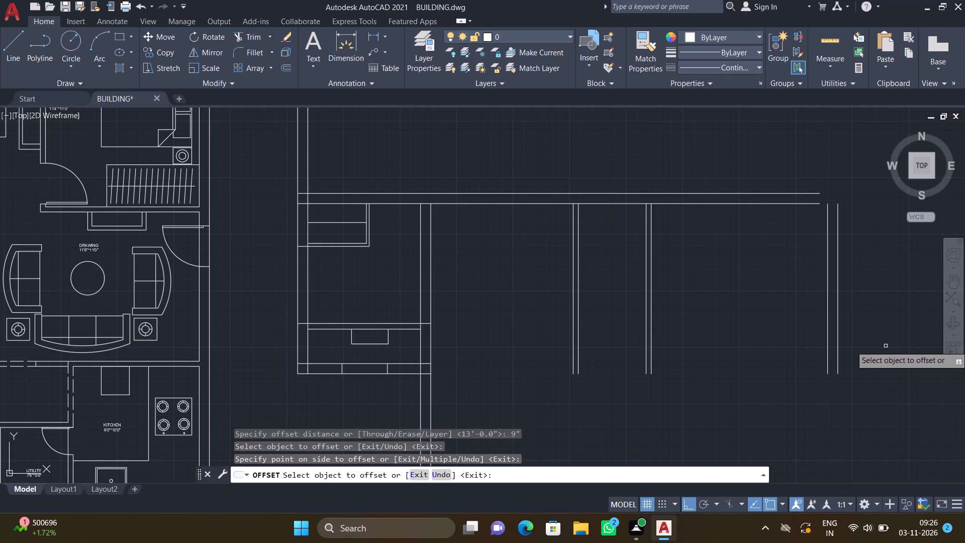
key("Return")
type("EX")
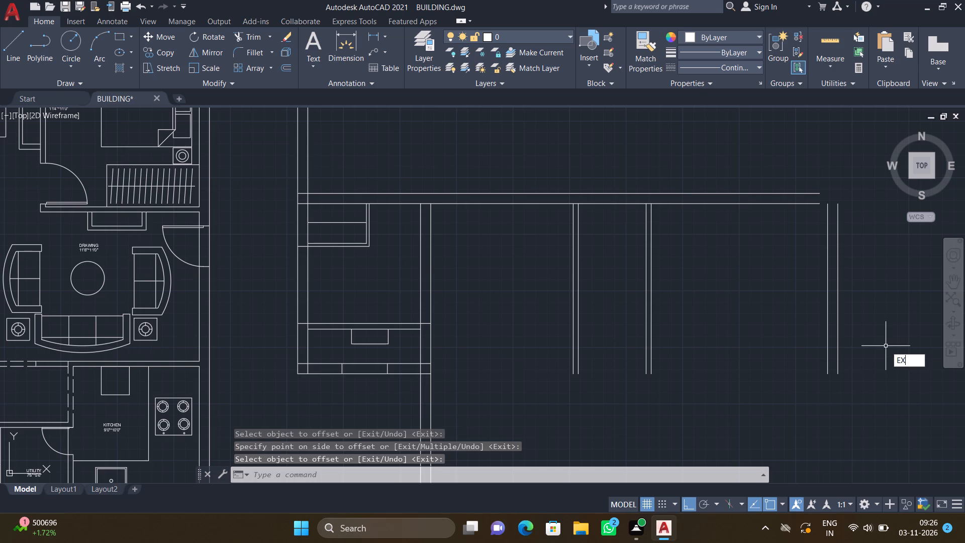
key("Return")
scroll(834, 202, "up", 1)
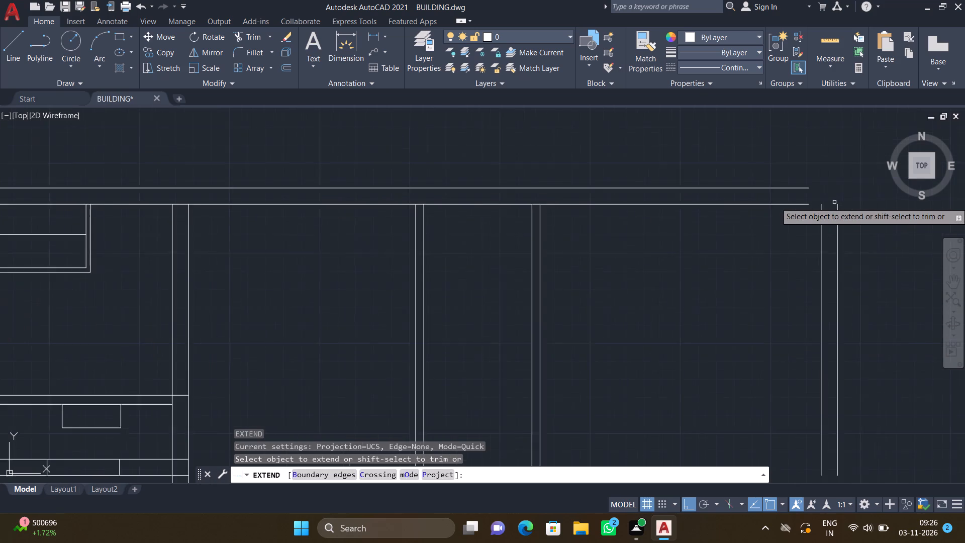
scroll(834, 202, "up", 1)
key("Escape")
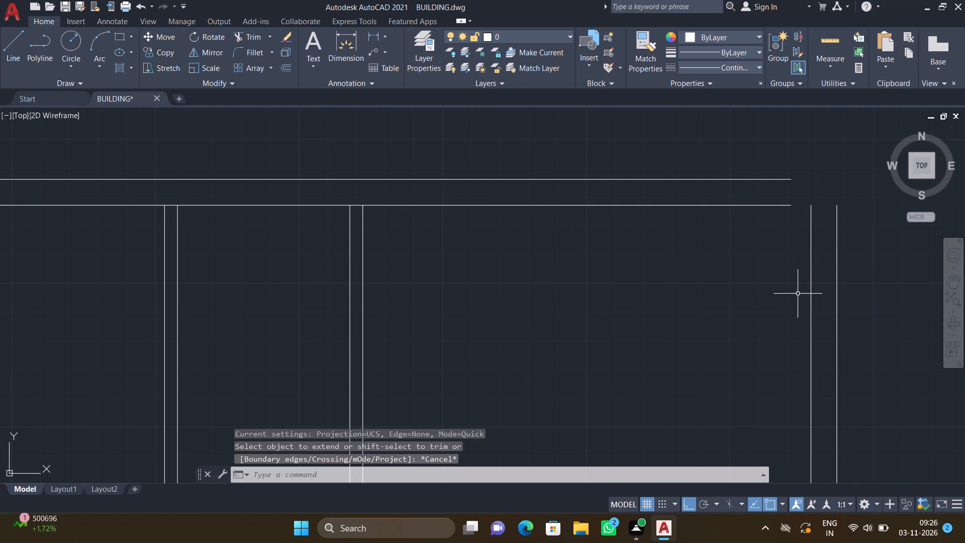
Draw a line from the east end of the north wall's inner face to the top of the end wall's outer face.
key("l")
key("Return")
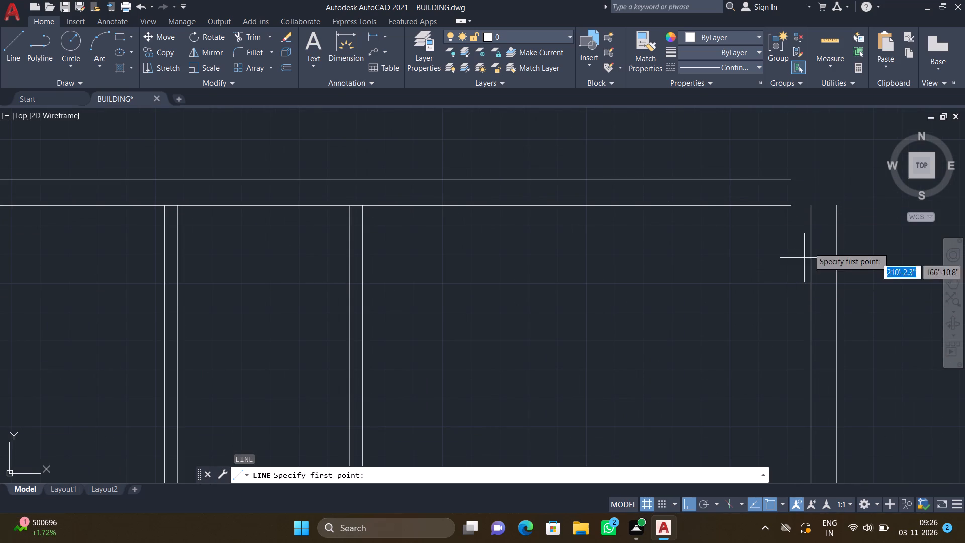
scroll(836, 203, "up", 2)
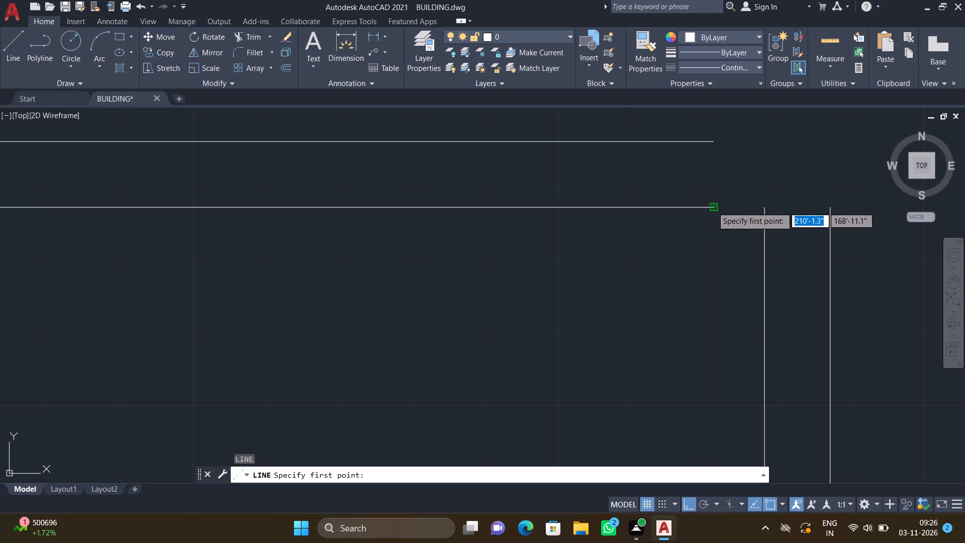
left_click(712, 207)
scroll(799, 202, "up", 2)
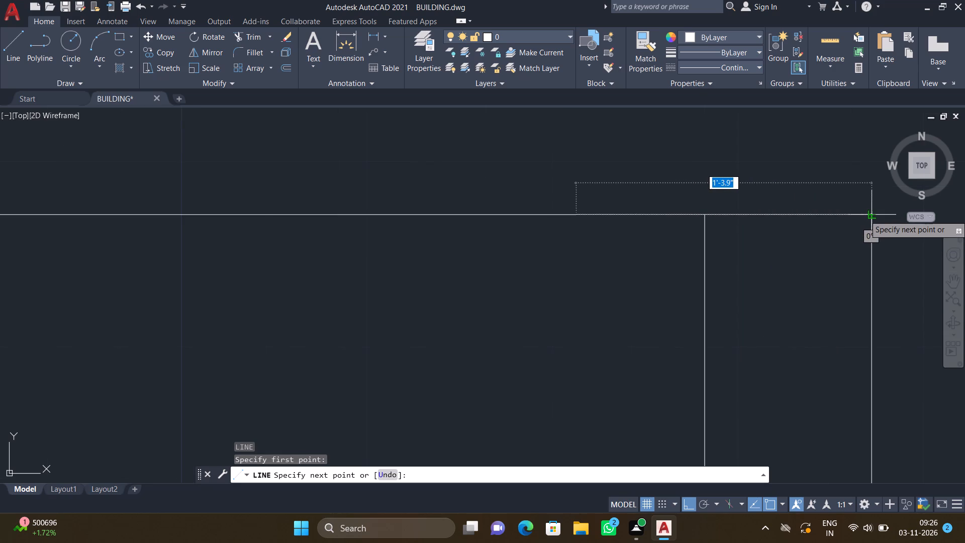
left_click(873, 215)
key("Return")
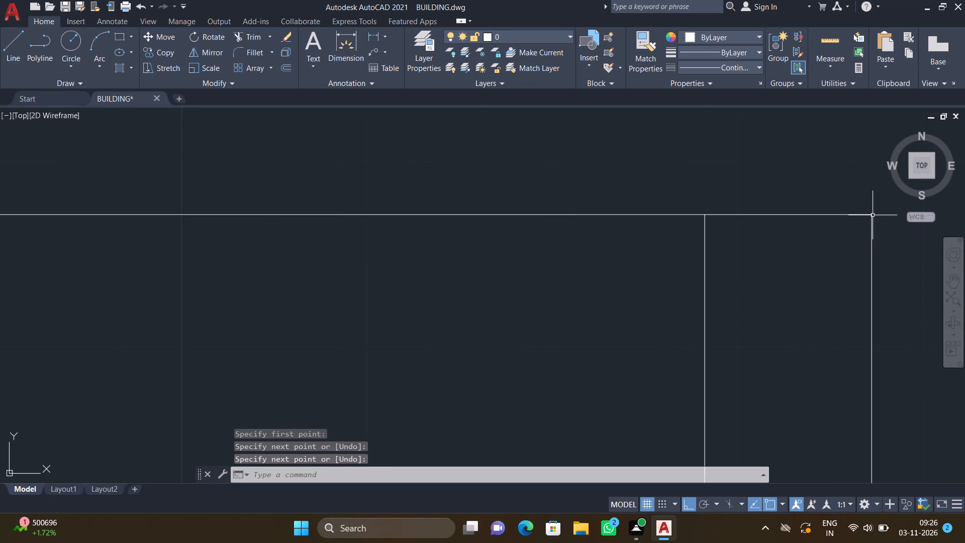
Draw the northeast wall corner 9" north from the end wall's outer face, then west to the end of the north wall's outer face.
scroll(860, 206, "down", 4)
scroll(868, 177, "up", 2)
key("l")
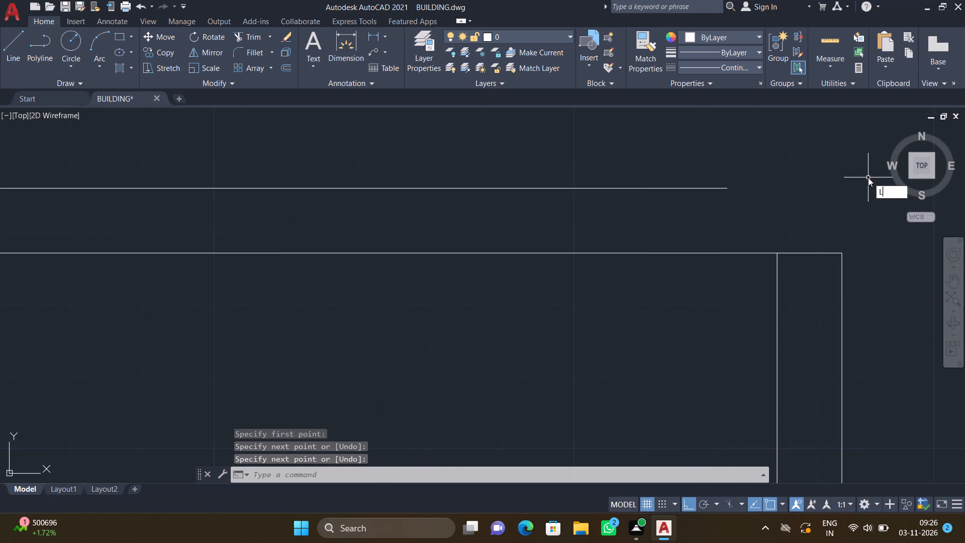
key("Return")
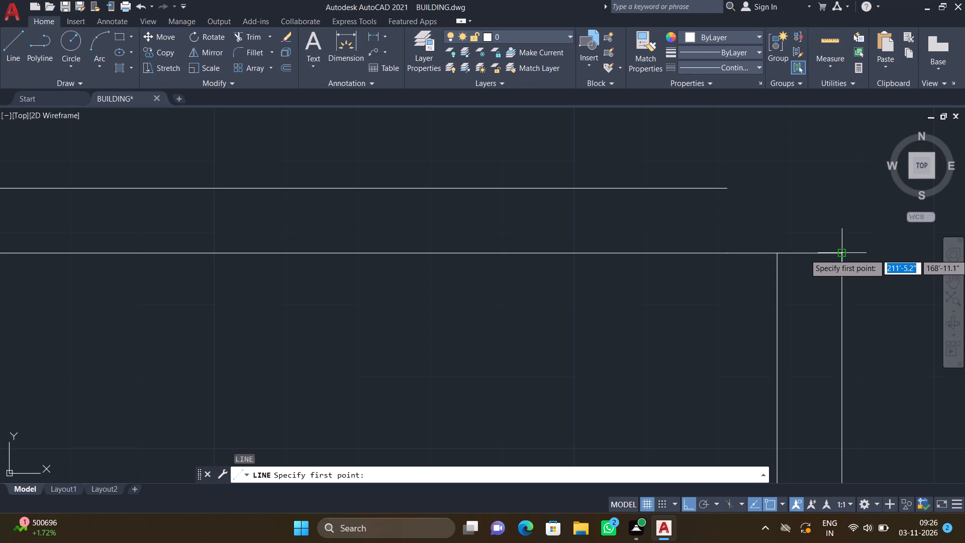
left_click(841, 251)
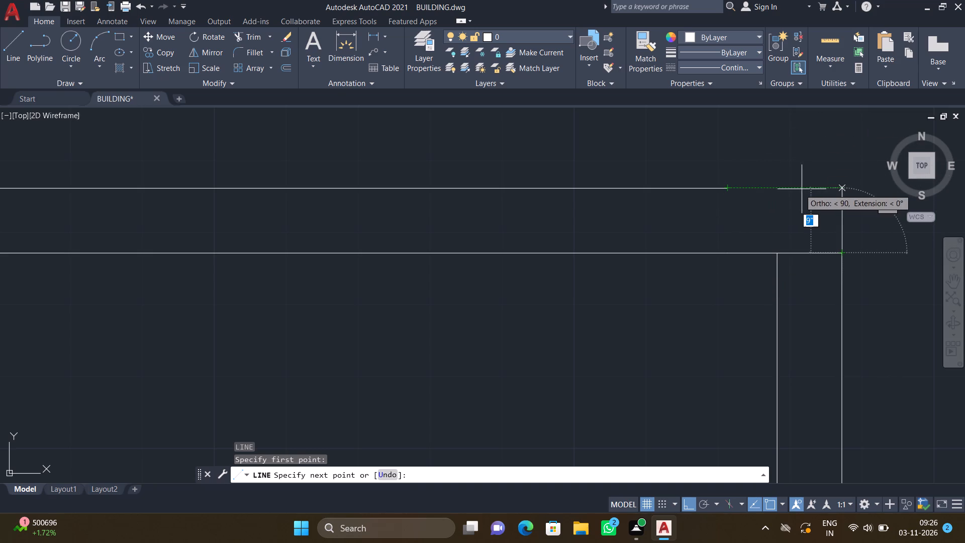
left_click(842, 188)
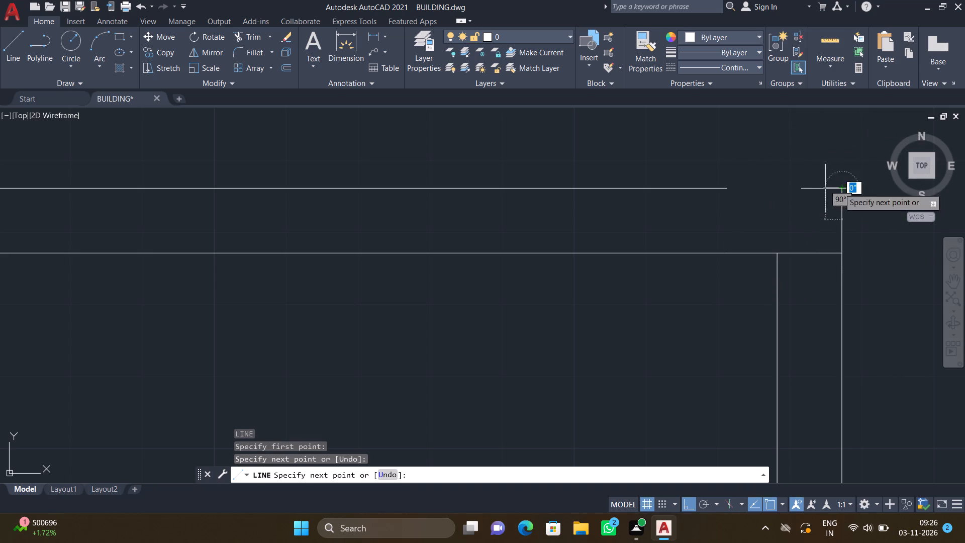
scroll(729, 199, "up", 3)
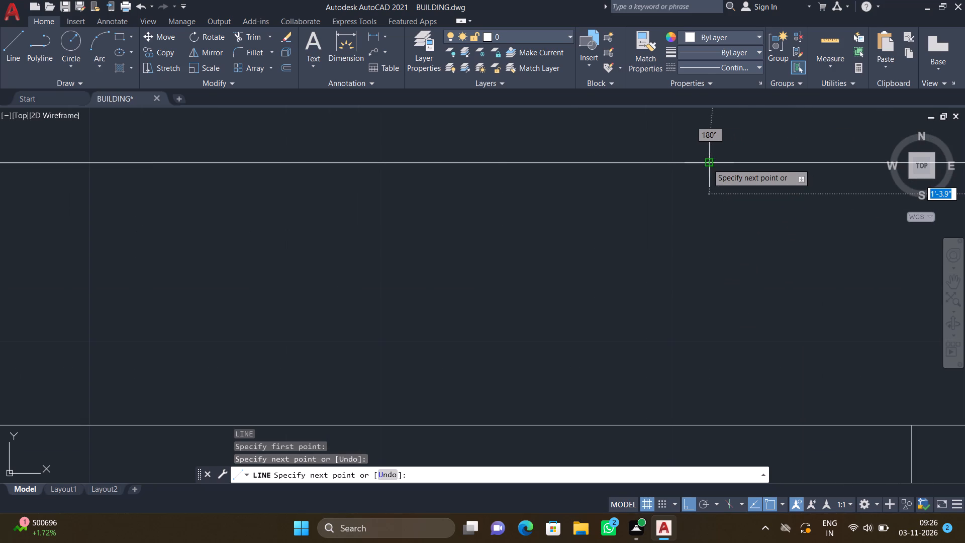
left_click(707, 163)
key("Return")
scroll(704, 170, "down", 5)
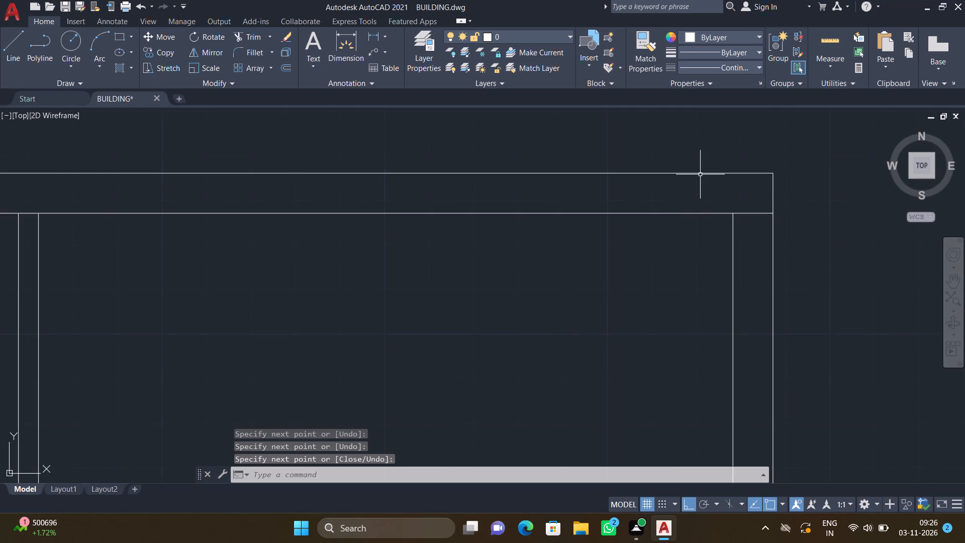
Offset the inner face of the north wall 15' to the south.
scroll(692, 201, "down", 4)
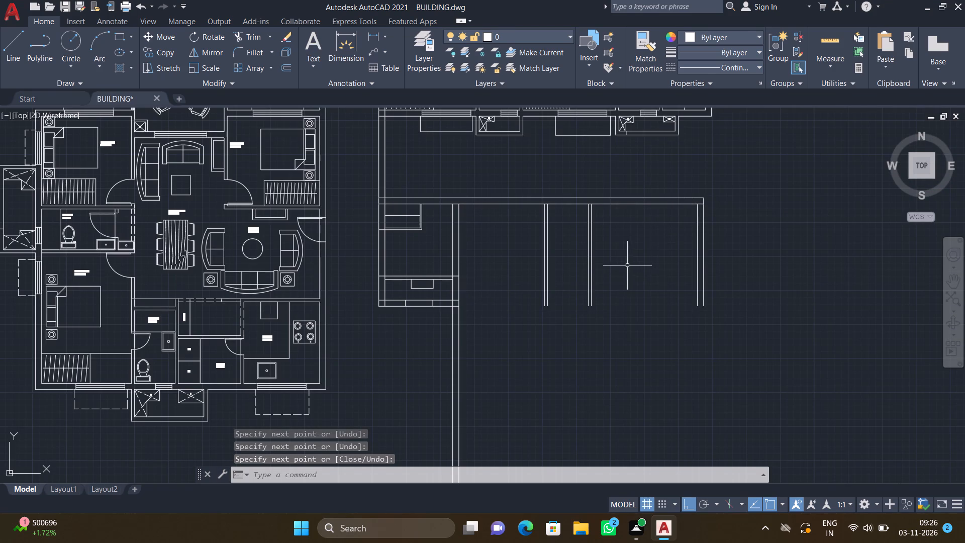
scroll(624, 270, "down", 2)
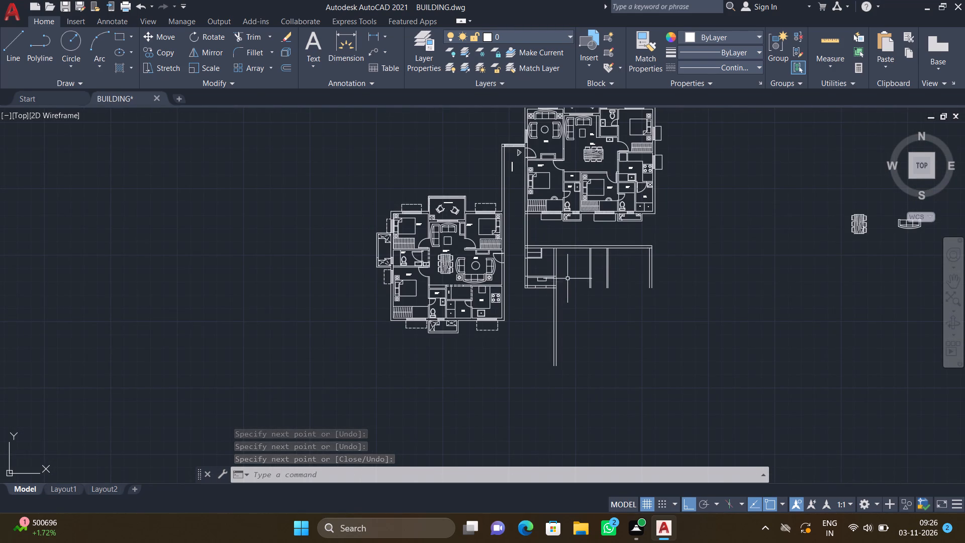
scroll(567, 277, "up", 2)
key("o")
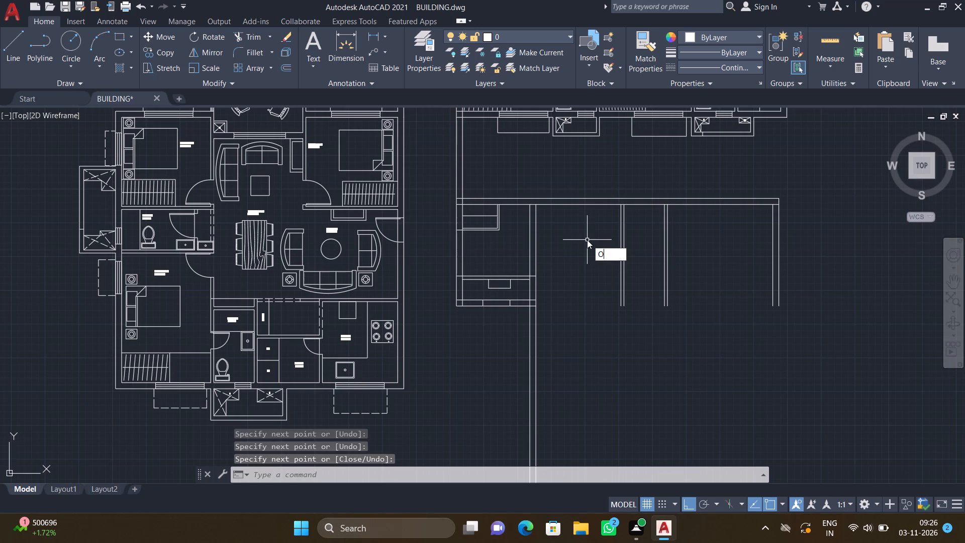
key("Return")
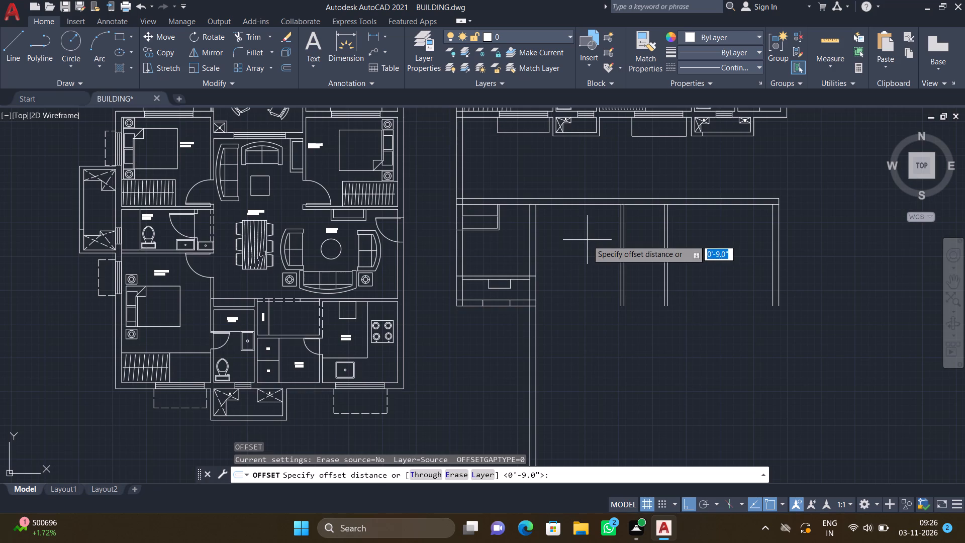
type("15'")
key("Return")
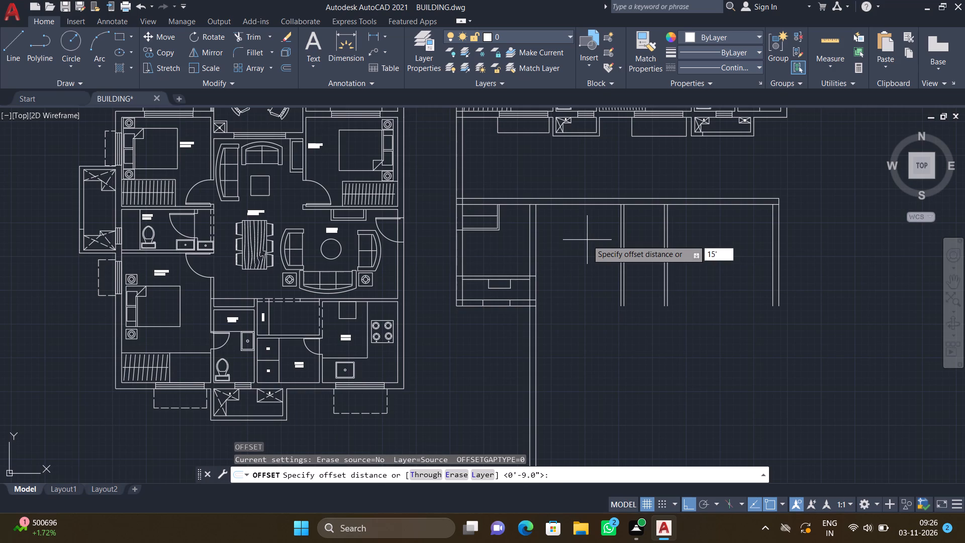
left_click(580, 203)
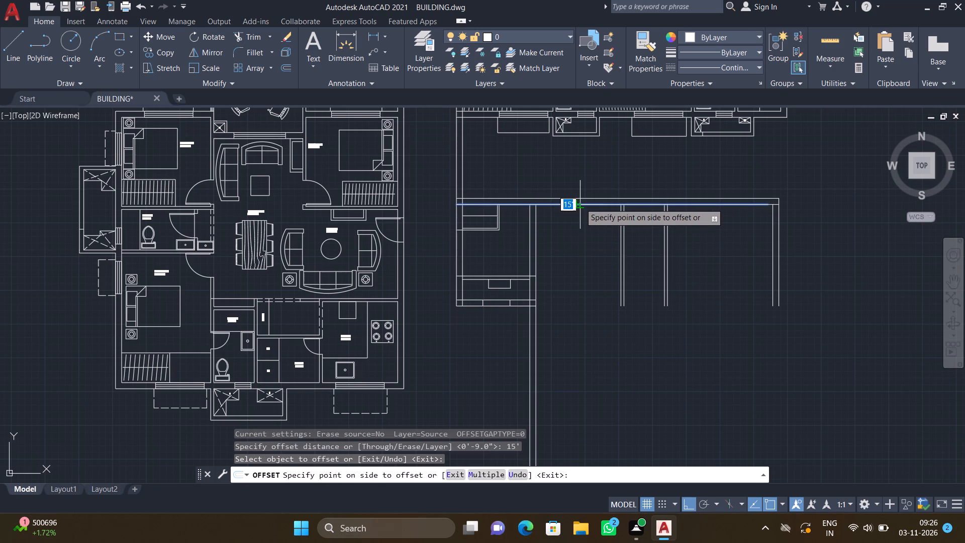
left_click(583, 326)
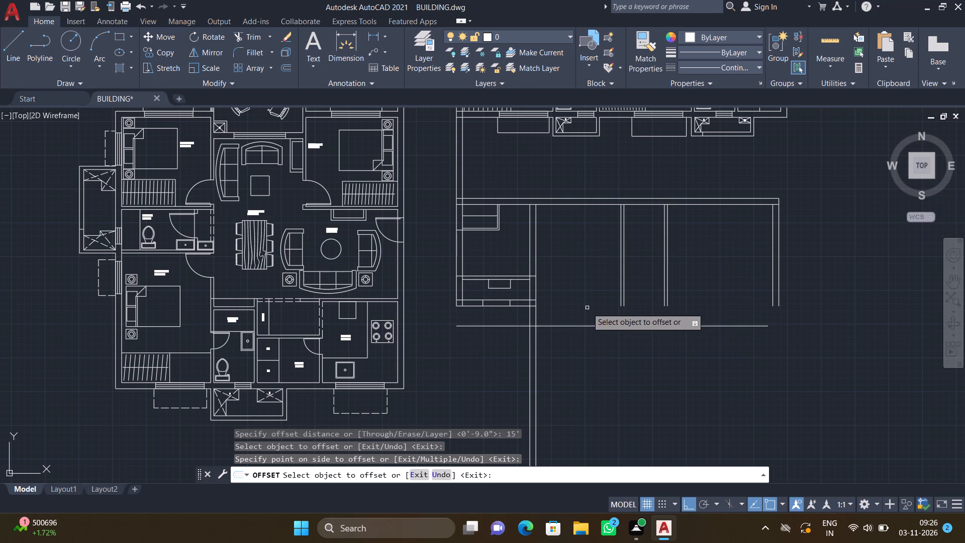
key("Return")
Trim the new horizontal line's overhang west of the long double-line vertical wall.
type("TR")
key("Return")
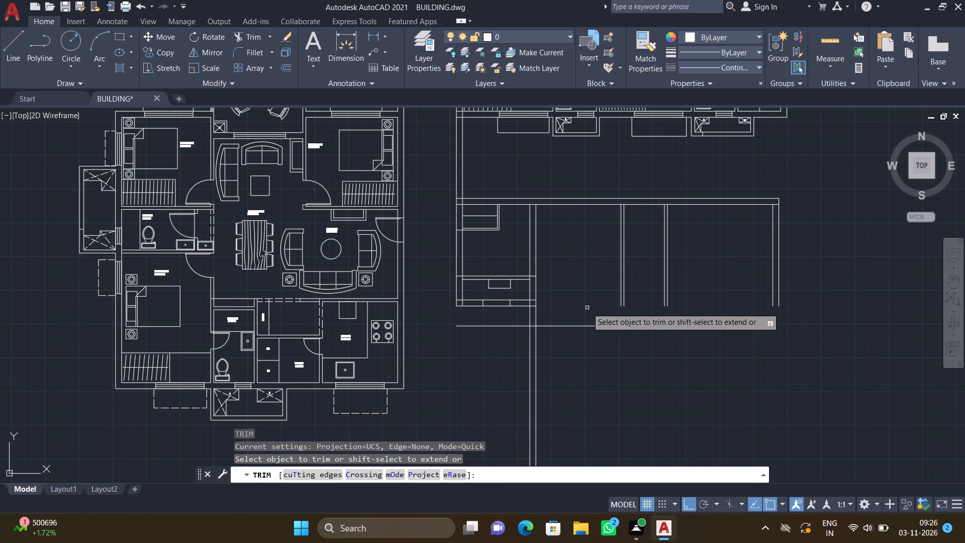
left_click(502, 326)
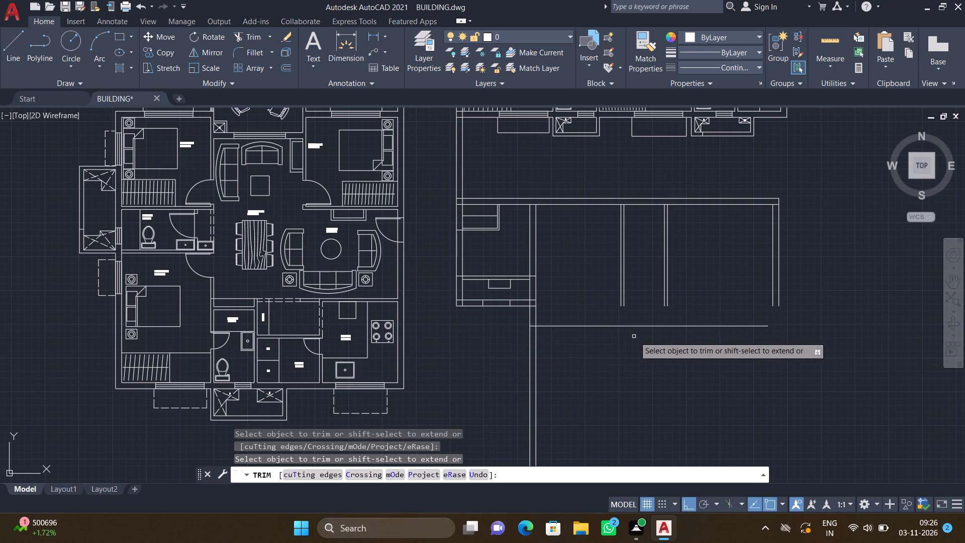
key("Return")
Extend both faces of the first partition wall south to the new horizontal line.
type("EX")
key("Return")
scroll(602, 317, "up", 1)
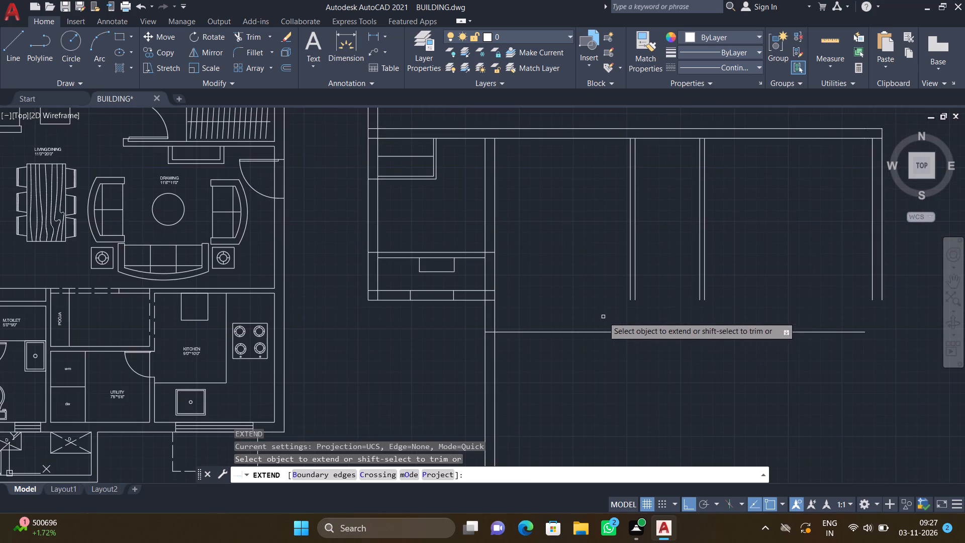
scroll(630, 304, "up", 2)
left_click(625, 295)
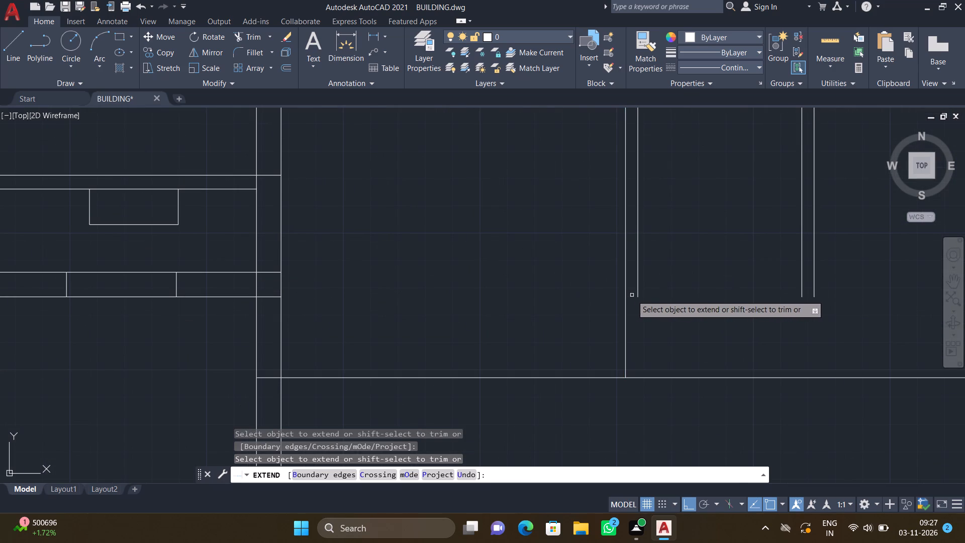
left_click(637, 293)
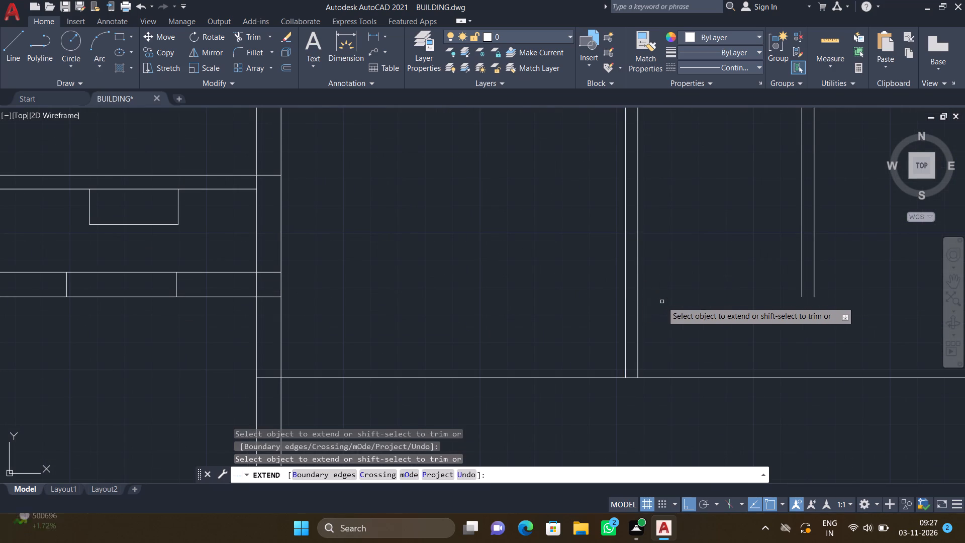
scroll(664, 307, "down", 2)
key("Return")
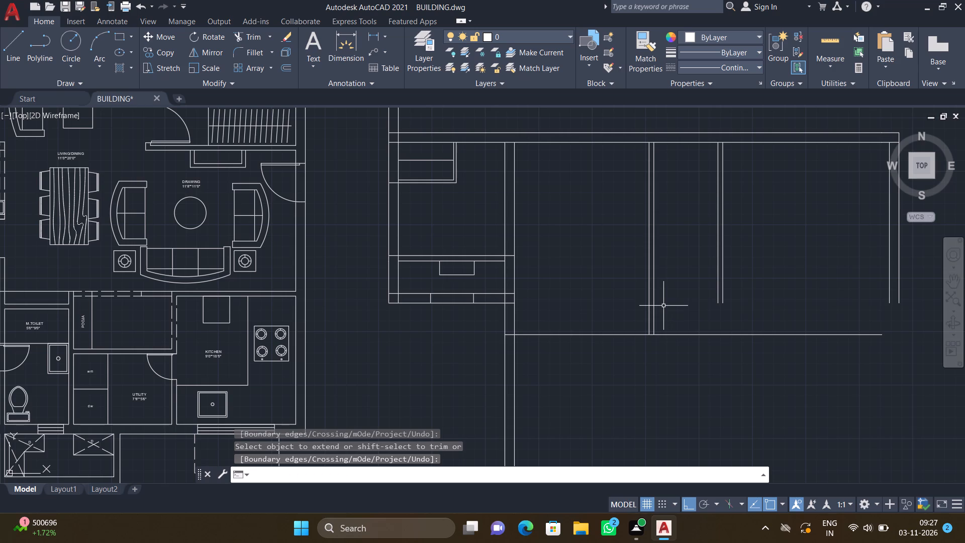
Offset the new horizontal line 4.5" south to form the room's double-line south wall.
key("o")
key("Return")
type("4.5\"")
key("Return")
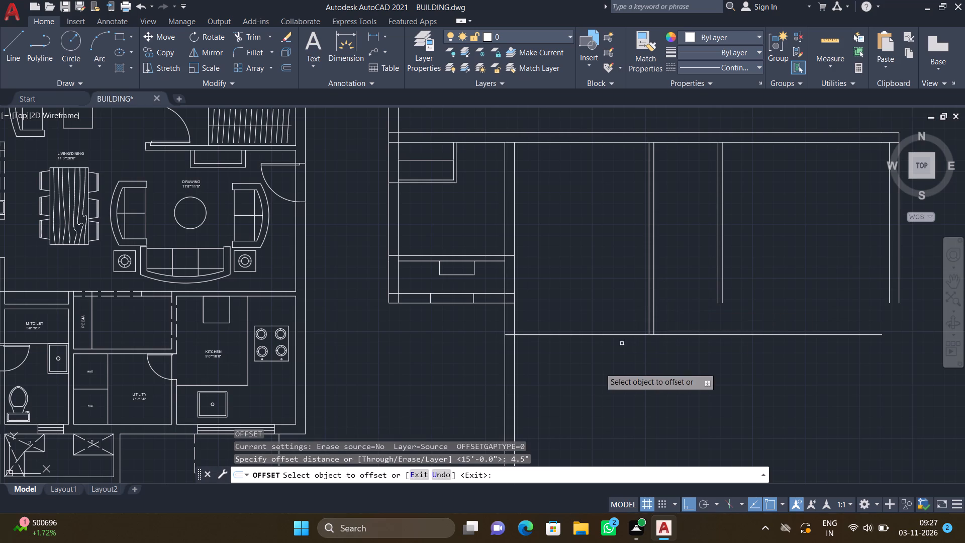
left_click(594, 333)
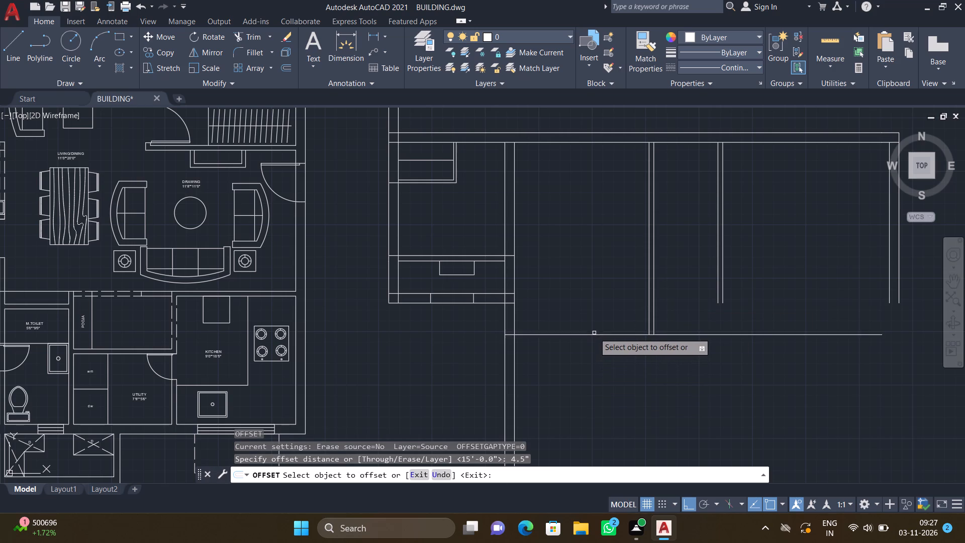
double_click(595, 335)
left_click(601, 362)
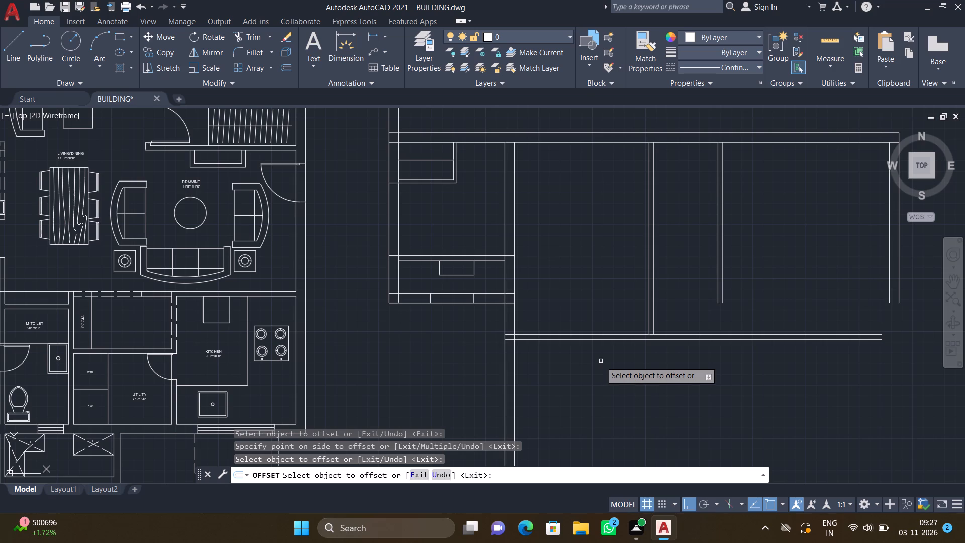
key("Return")
Extend both faces of the first partition wall to the lower face of the 4.5" south wall.
type("EX")
key("Return")
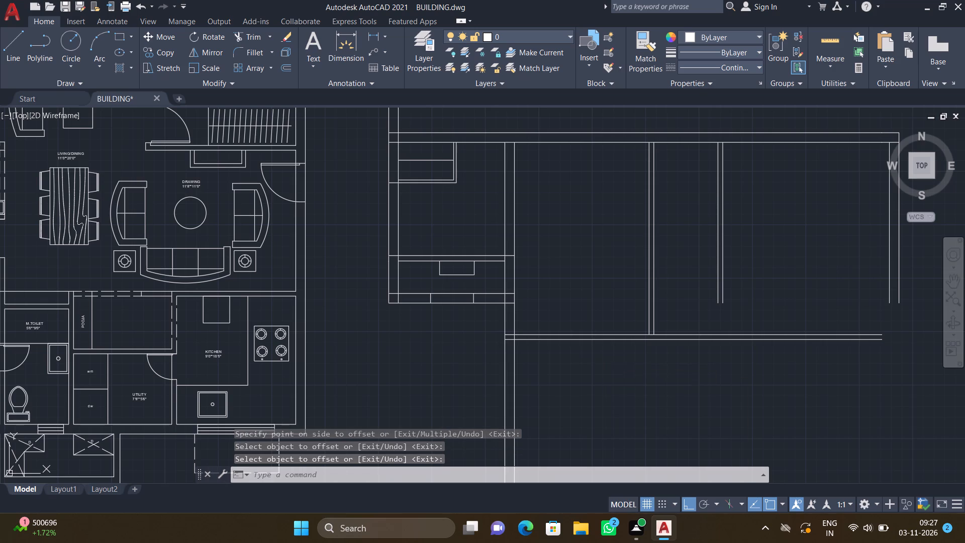
scroll(650, 335, "up", 3)
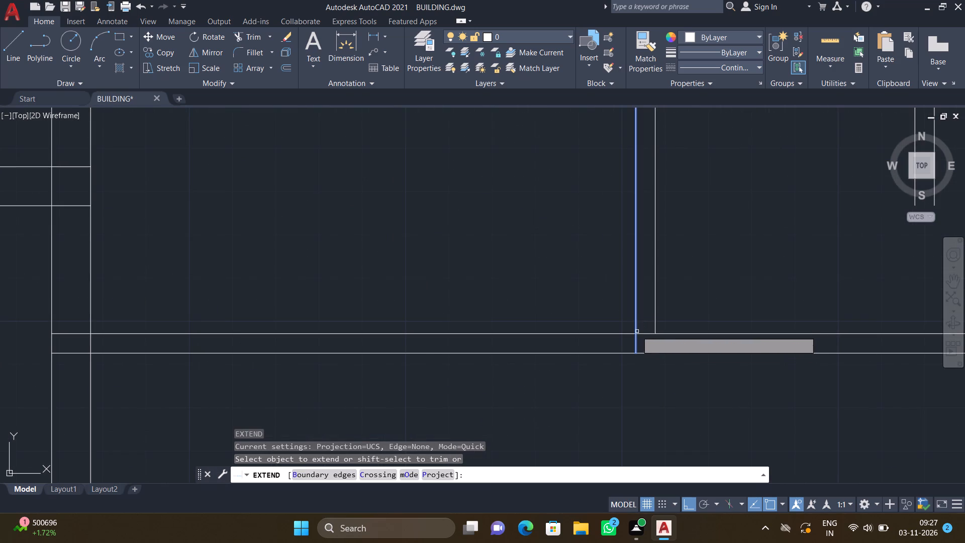
left_click(637, 327)
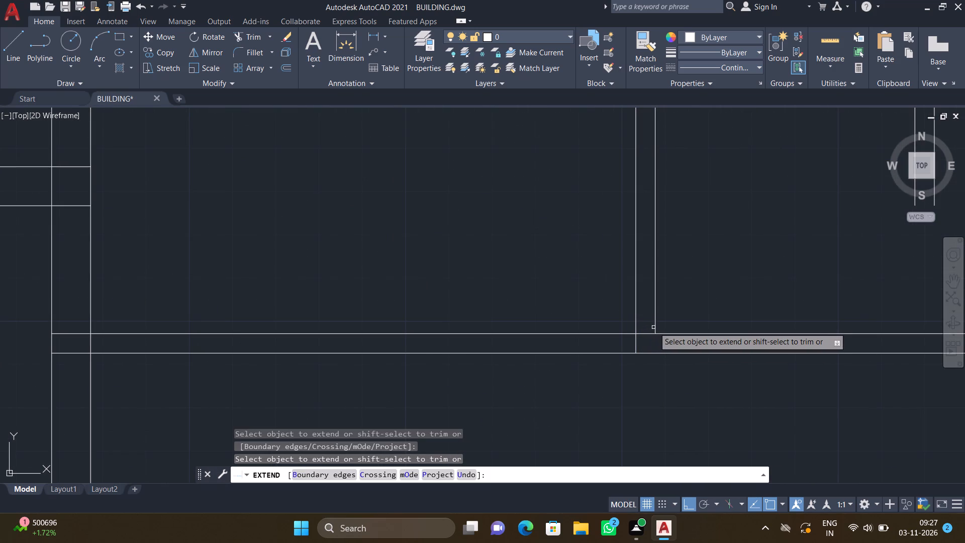
left_click(655, 326)
key("Return")
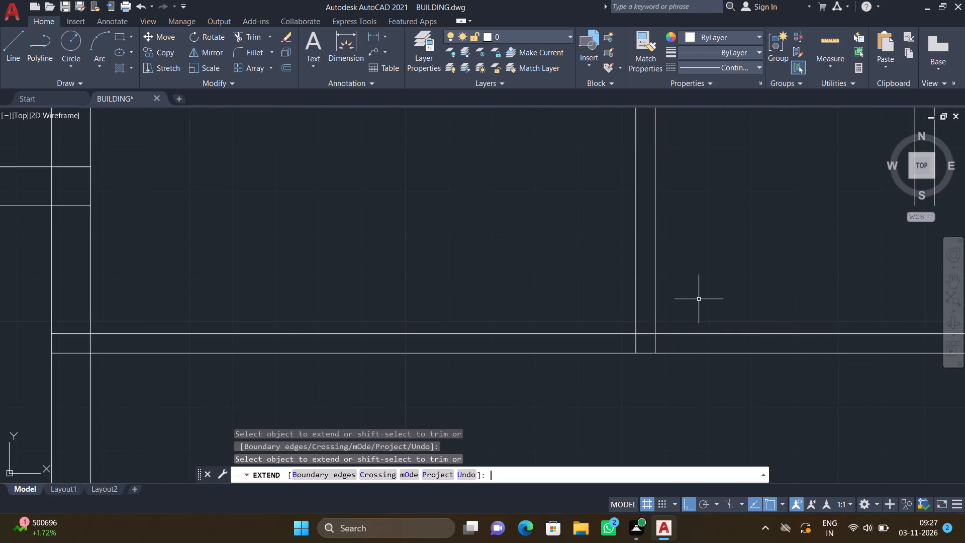
Trim both lines of the south wall east of the first partition wall.
scroll(684, 311, "down", 5)
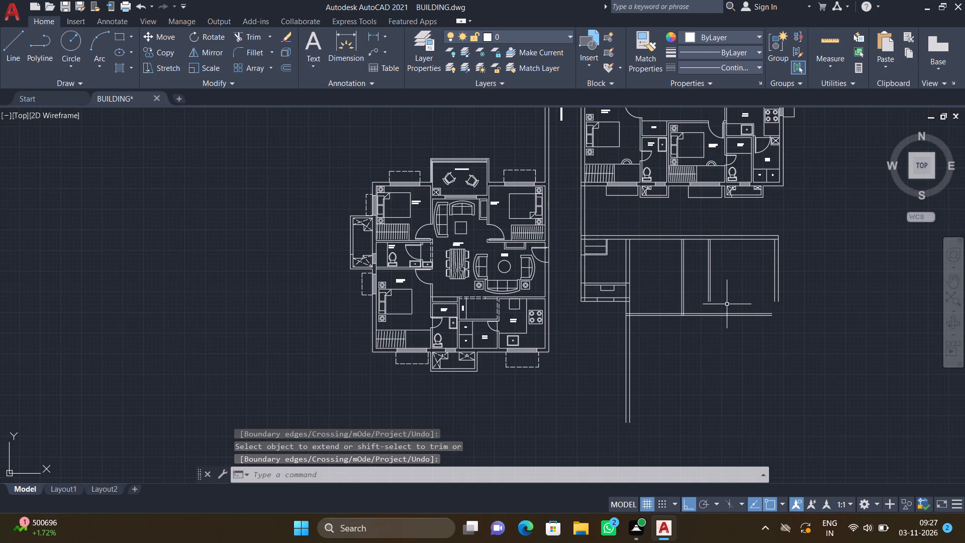
key("t")
key("r")
key("Return")
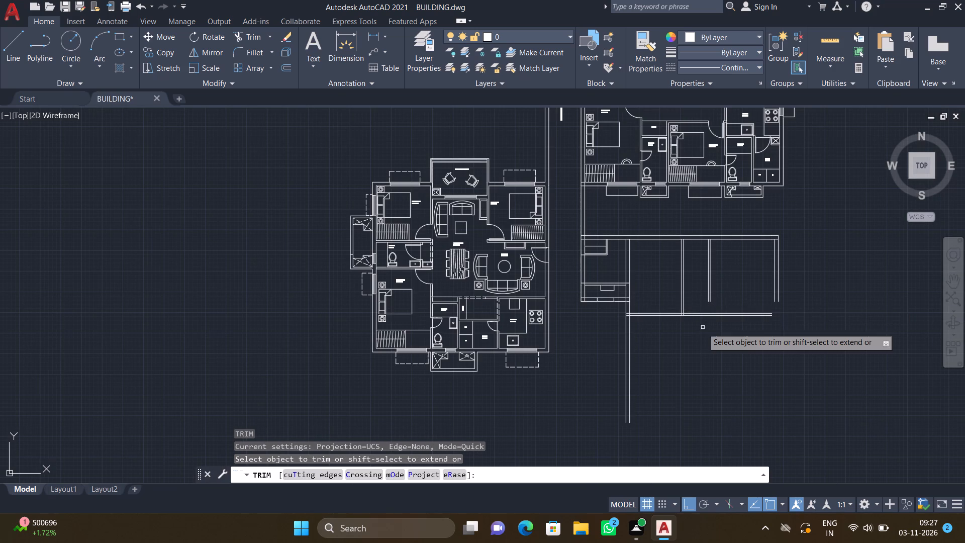
scroll(699, 327, "up", 2)
left_click_drag(691, 284, 702, 324)
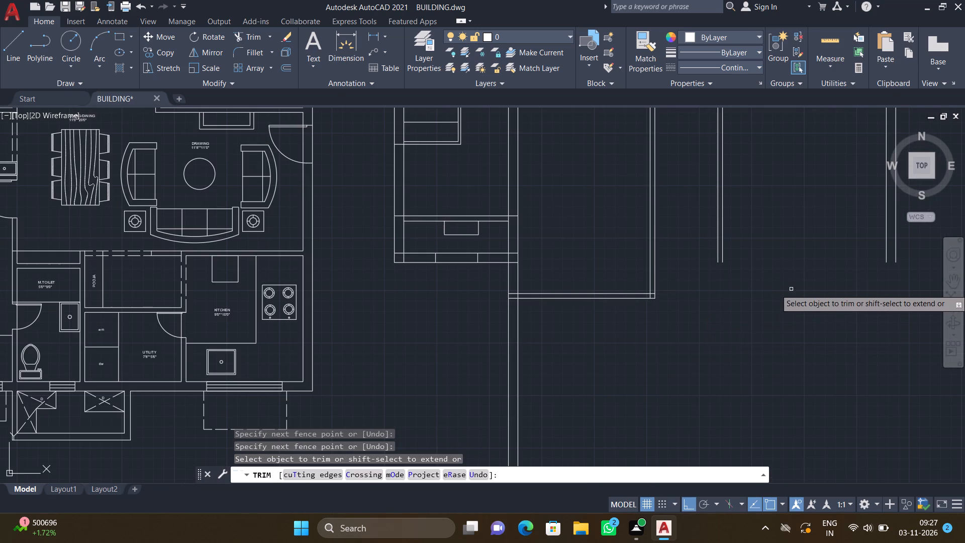
key("Return")
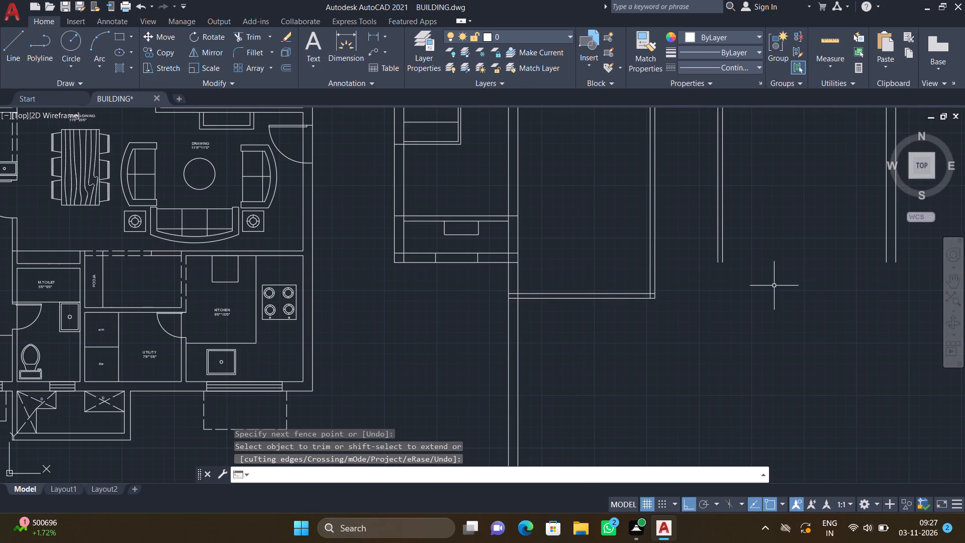
scroll(758, 265, "down", 3)
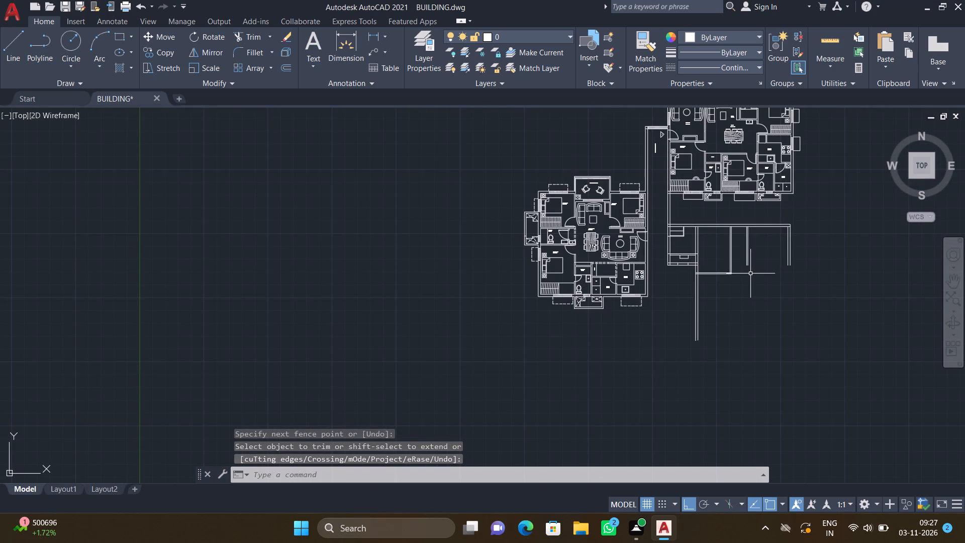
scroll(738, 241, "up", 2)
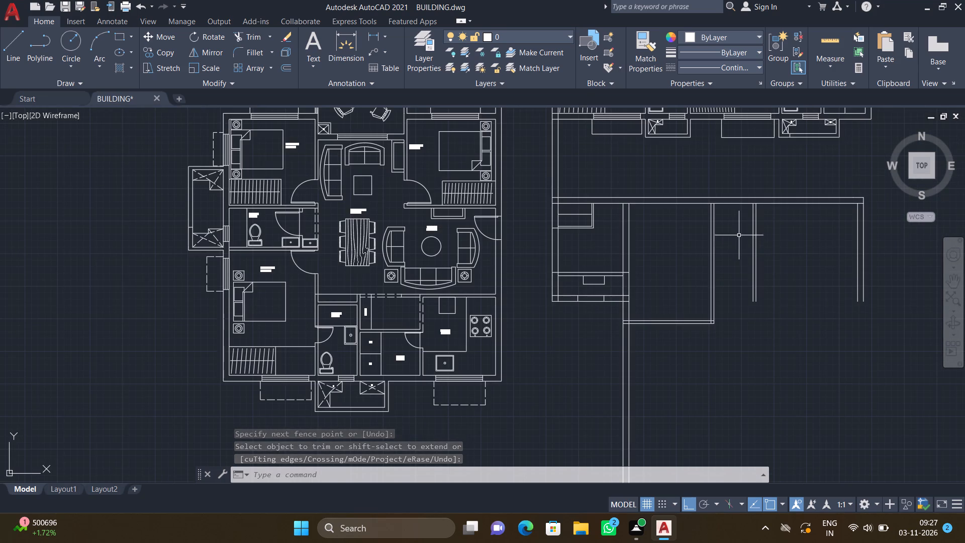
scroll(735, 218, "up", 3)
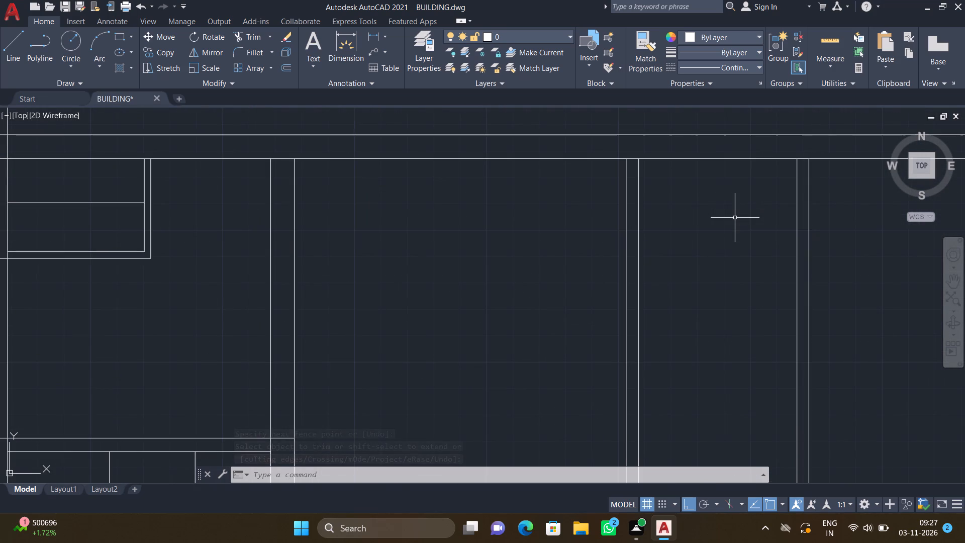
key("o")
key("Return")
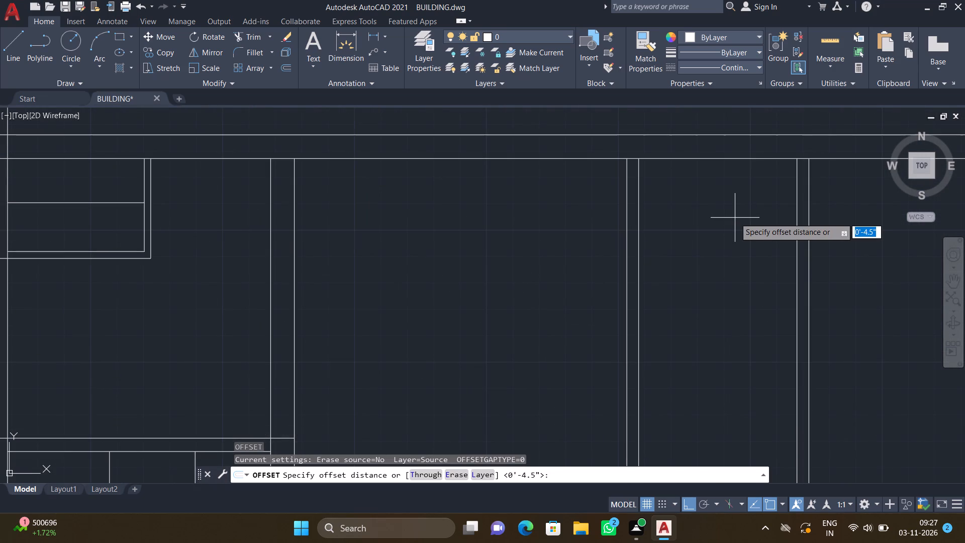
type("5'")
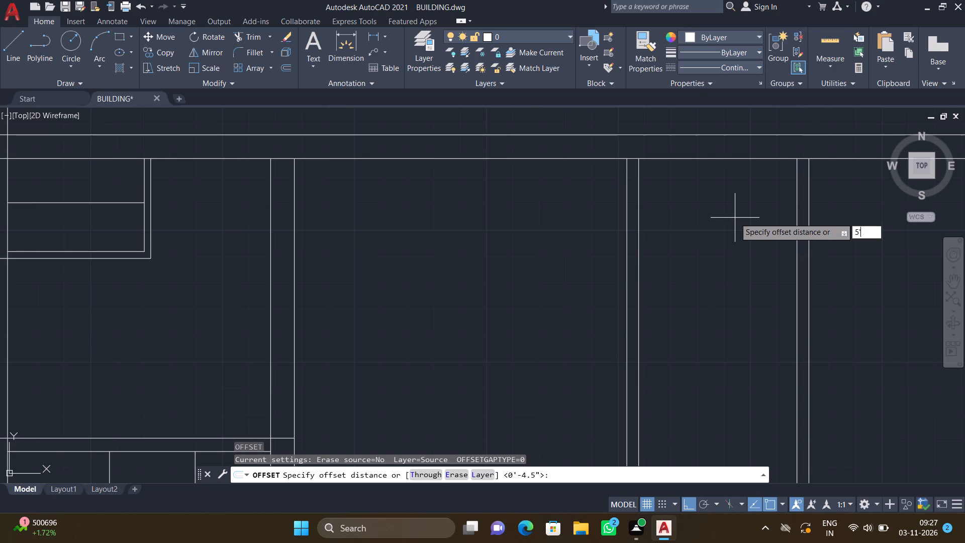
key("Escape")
Offset the inner line of the flat's north wall 8'6" south.
key("o")
key("Return")
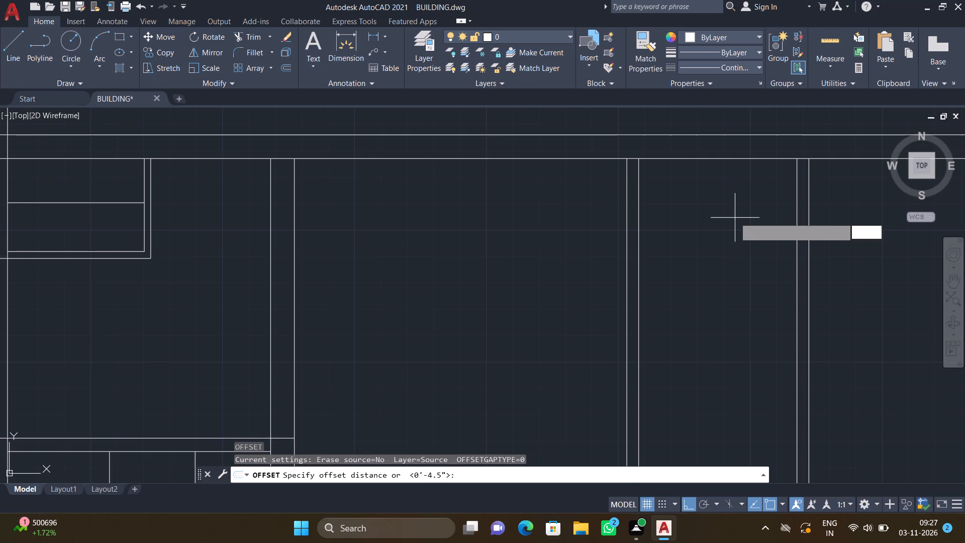
type("8'")
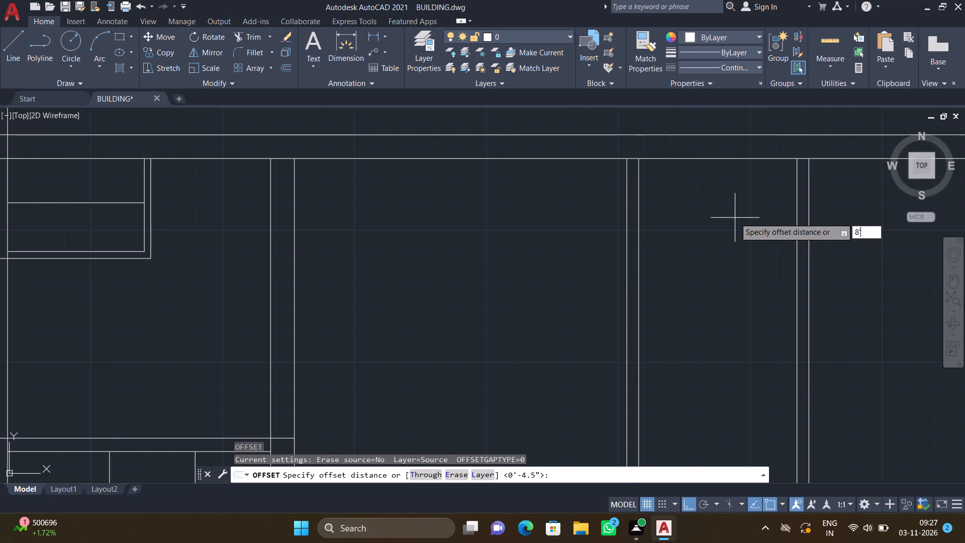
type("6\"")
key("Return")
scroll(728, 222, "down", 2)
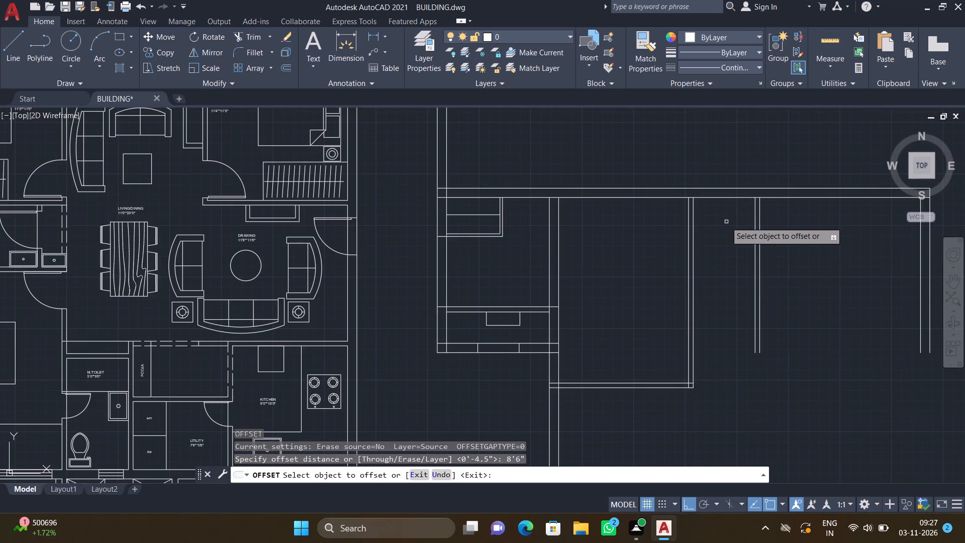
left_click(724, 197)
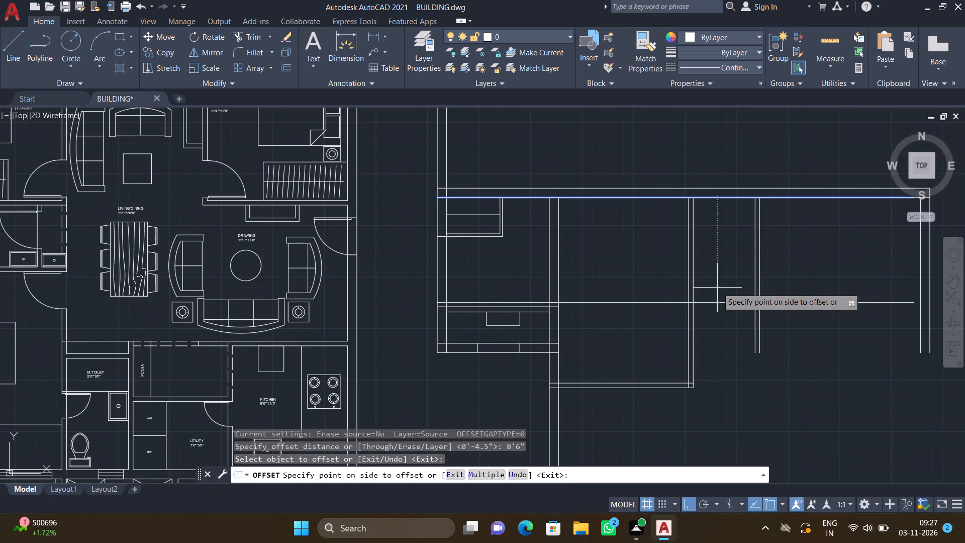
left_click(717, 288)
key("Return")
Trim away every segment of the new horizontal line west of the first partition wall, including the pieces inside the western walls.
type("TR")
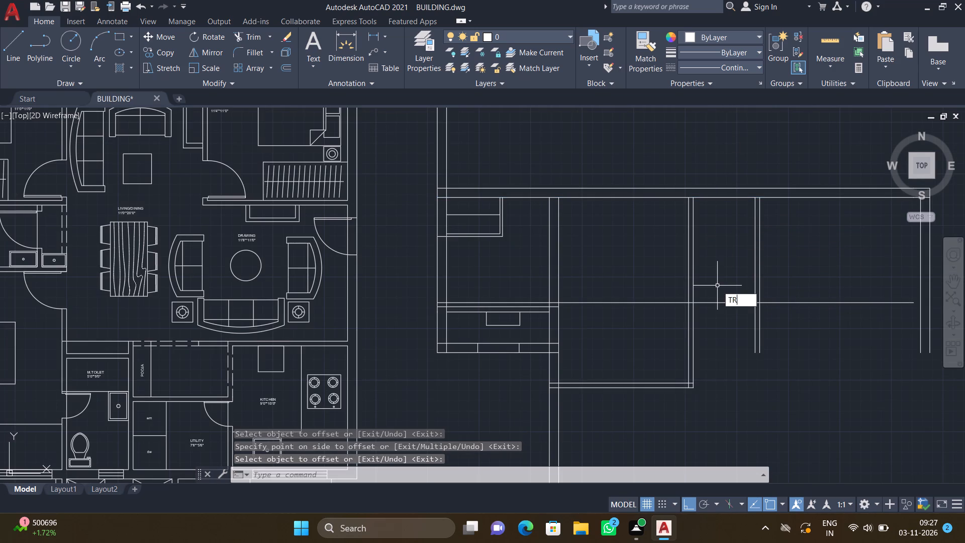
key("Return")
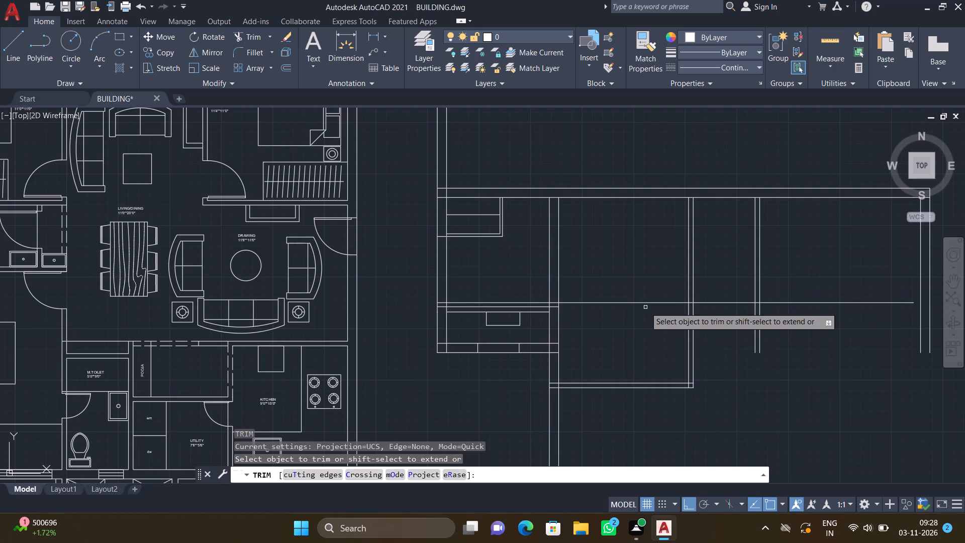
scroll(644, 307, "up", 2)
left_click(630, 298)
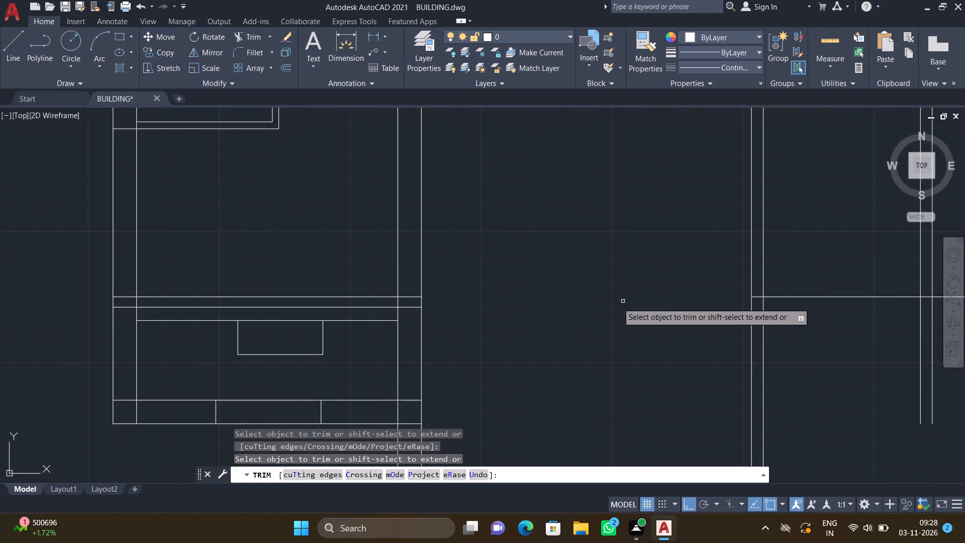
left_click(353, 296)
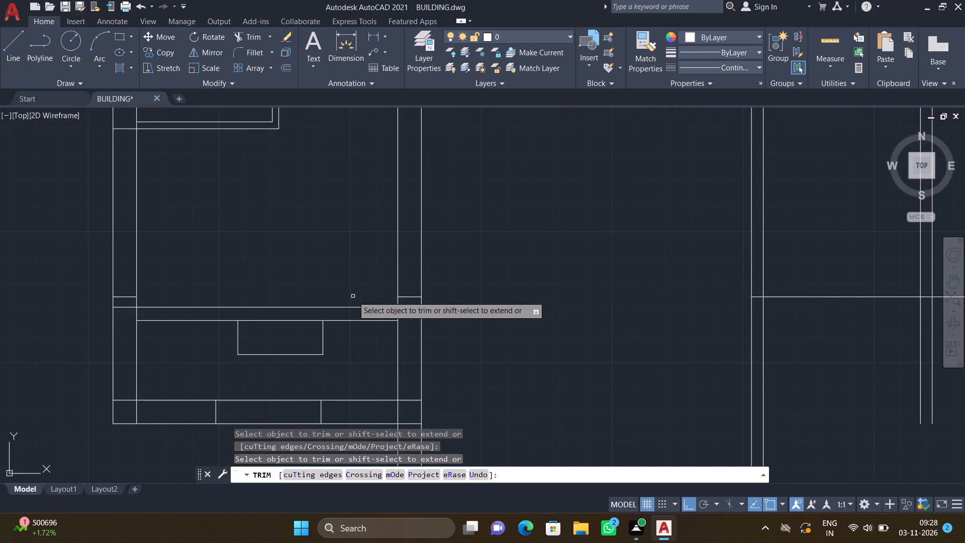
left_click(409, 298)
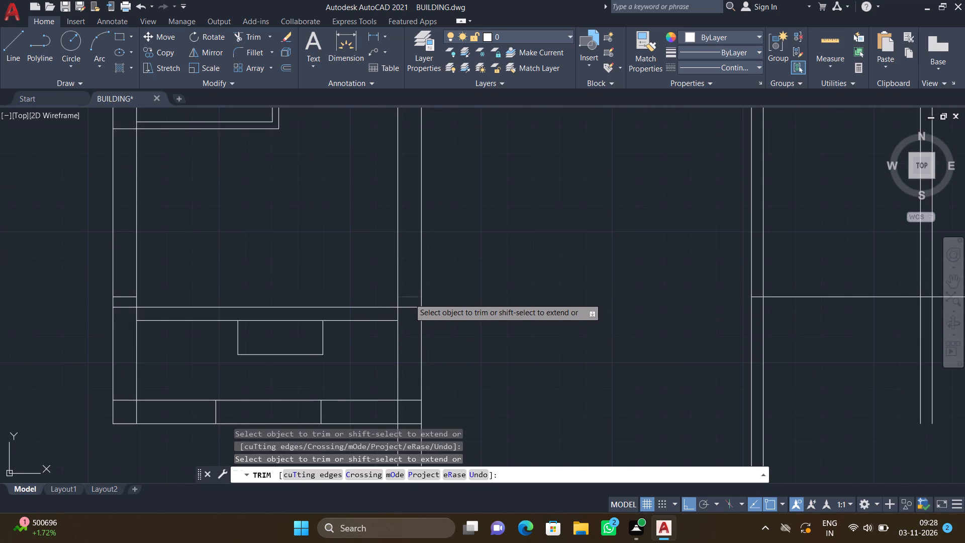
left_click(132, 298)
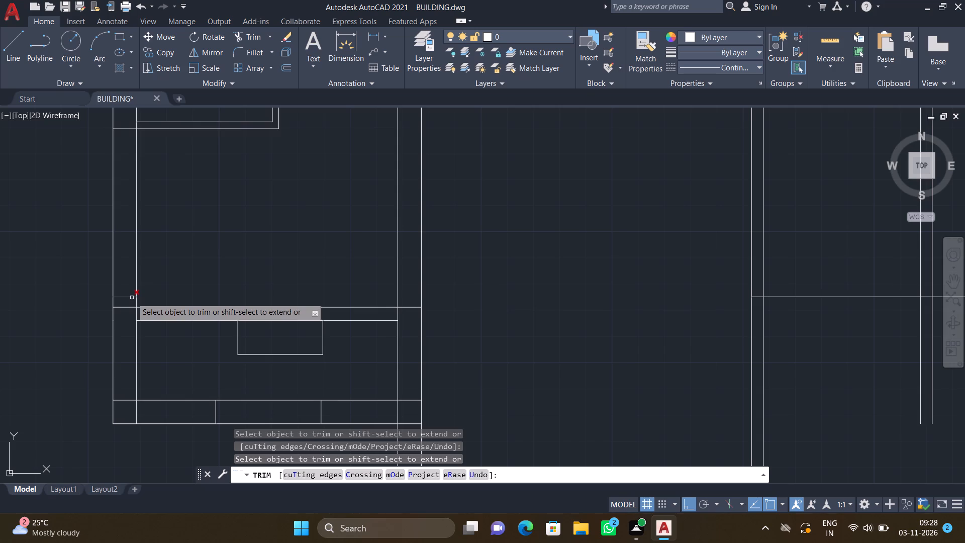
scroll(226, 288, "down", 4)
scroll(366, 318, "up", 2)
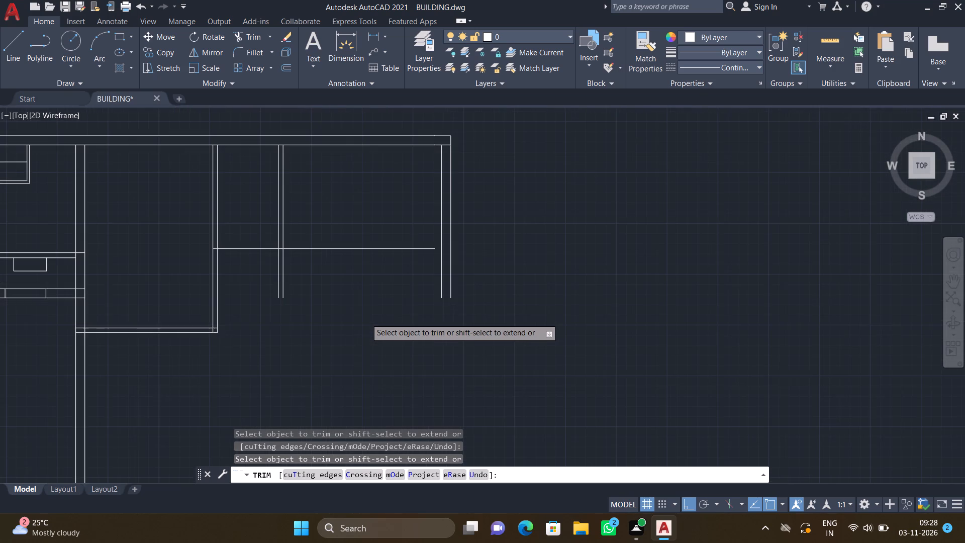
key("Return")
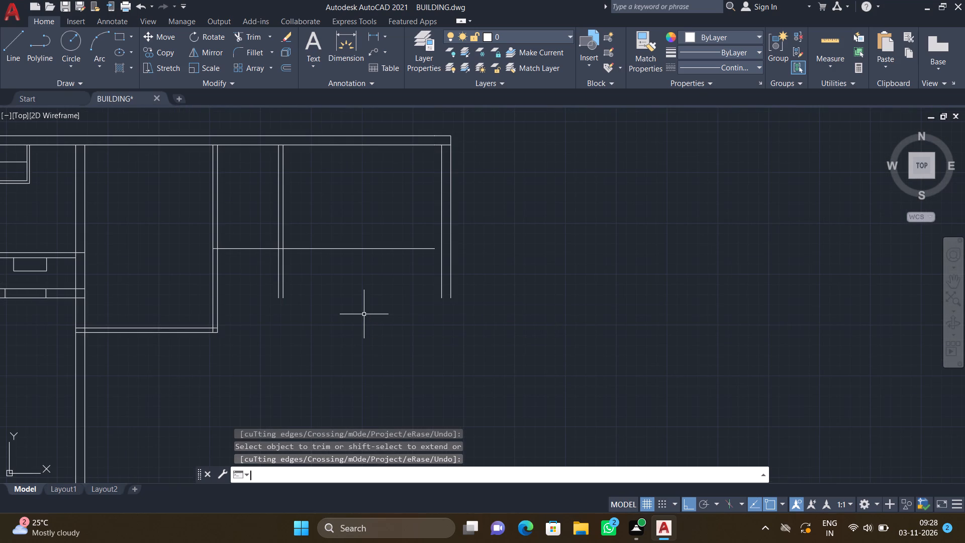
Offset the remaining horizontal line 4.5" south to form a double-line wall.
key("o")
key("Return")
type("4.5\"")
key("Return")
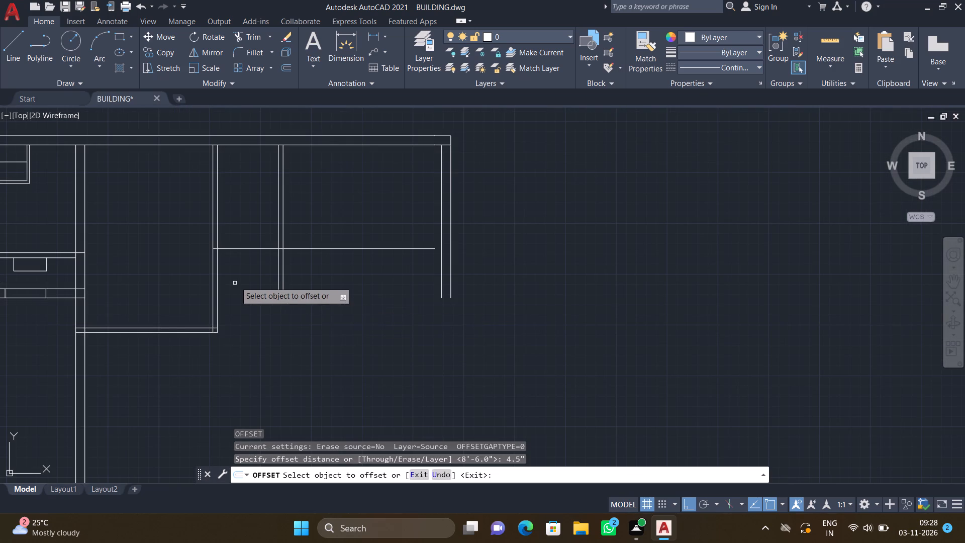
left_click(251, 247)
left_click(252, 275)
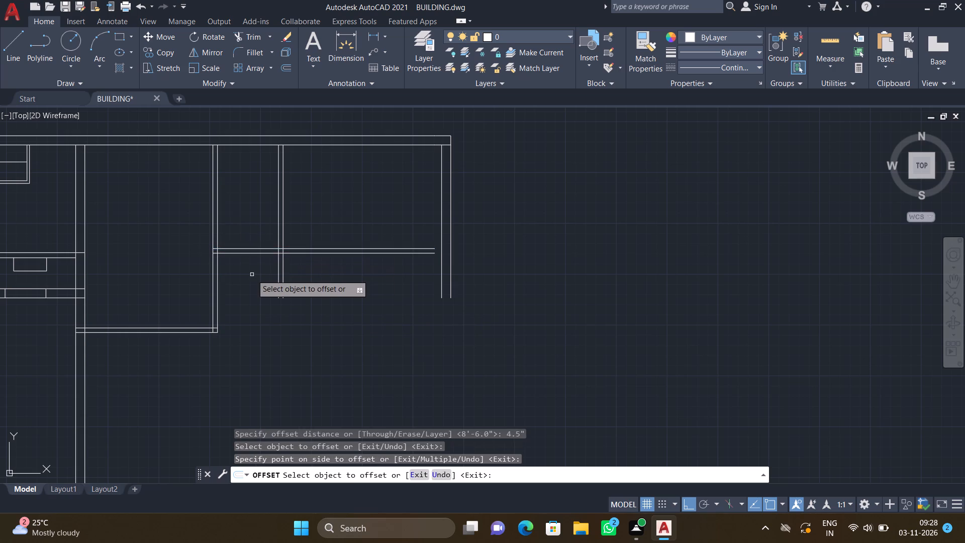
key("Return")
Trim both lines of the 4.5" cross wall east of the second partition wall.
type("TR")
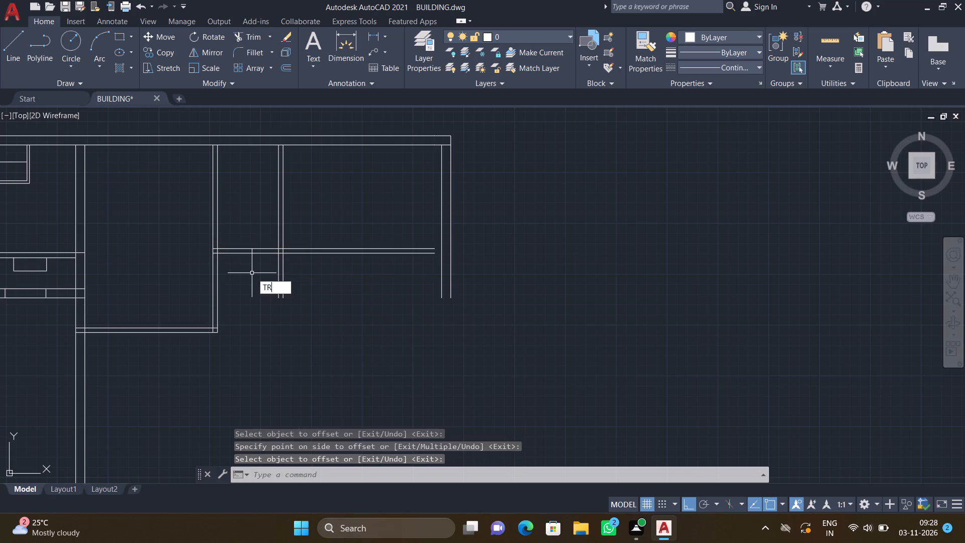
key("Return")
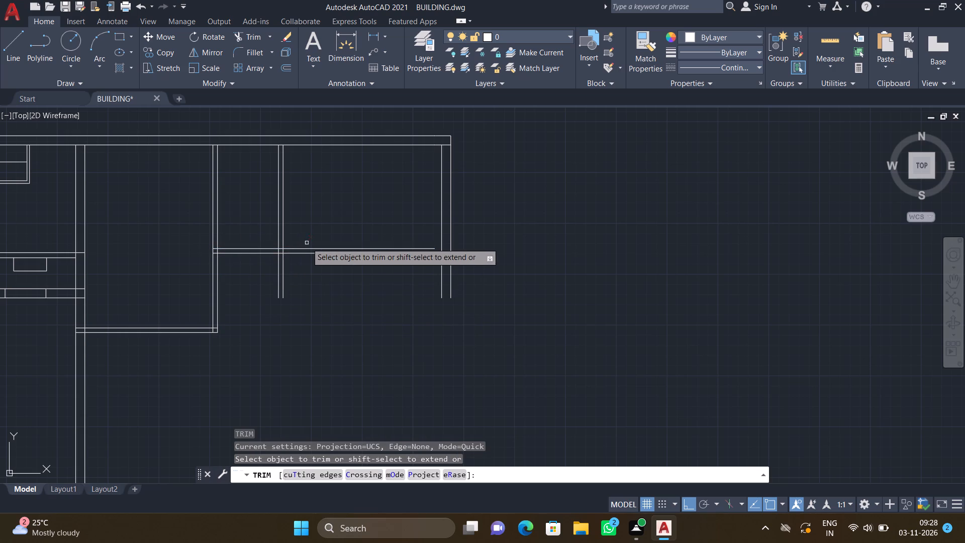
left_click_drag(307, 241, 320, 277)
key("Return")
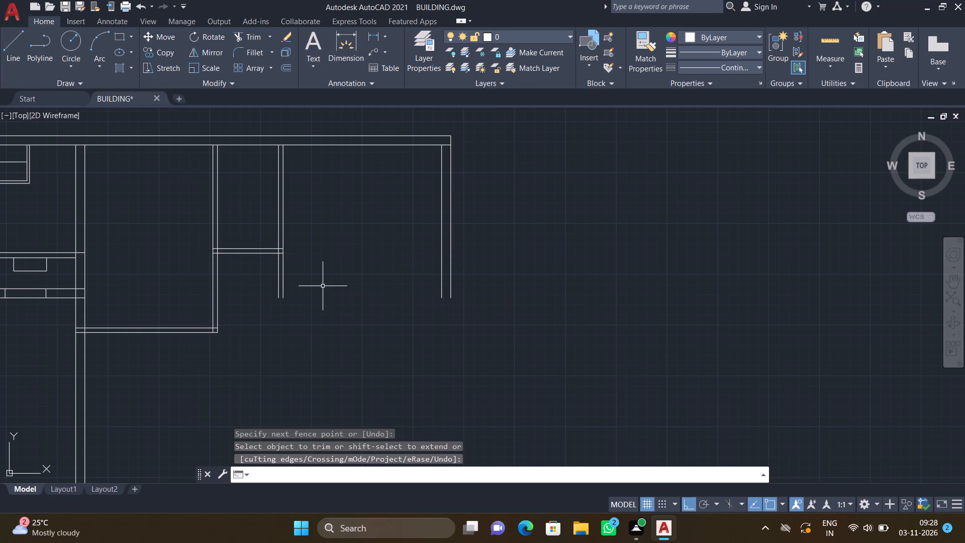
Offset the inner line of the north wall 10' south to set the eastern room's depth.
scroll(332, 197, "up", 1)
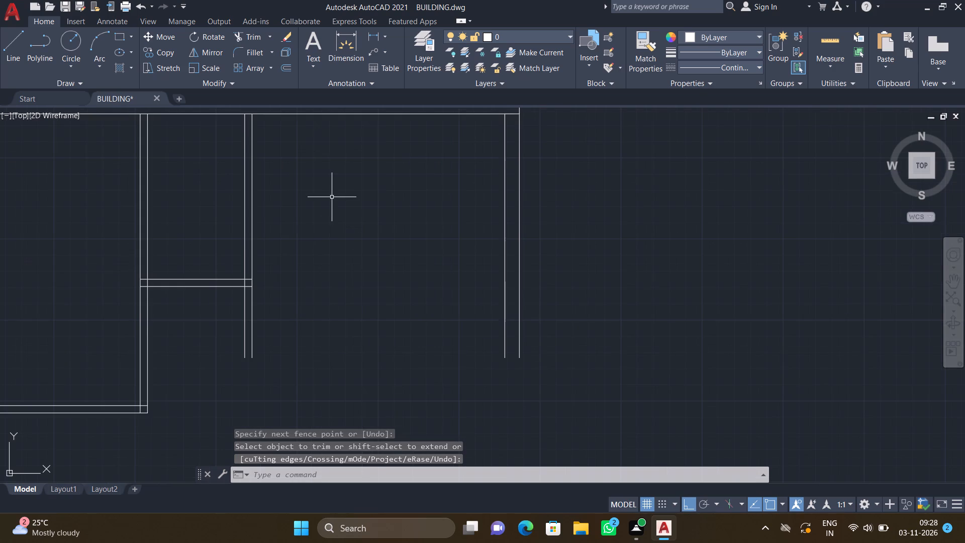
key("o")
key("Return")
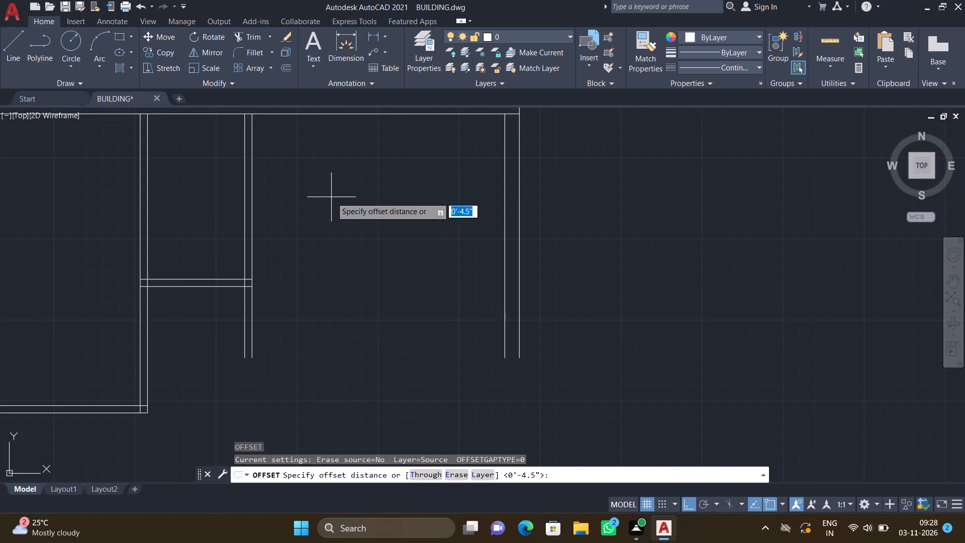
type("10'")
key("Return")
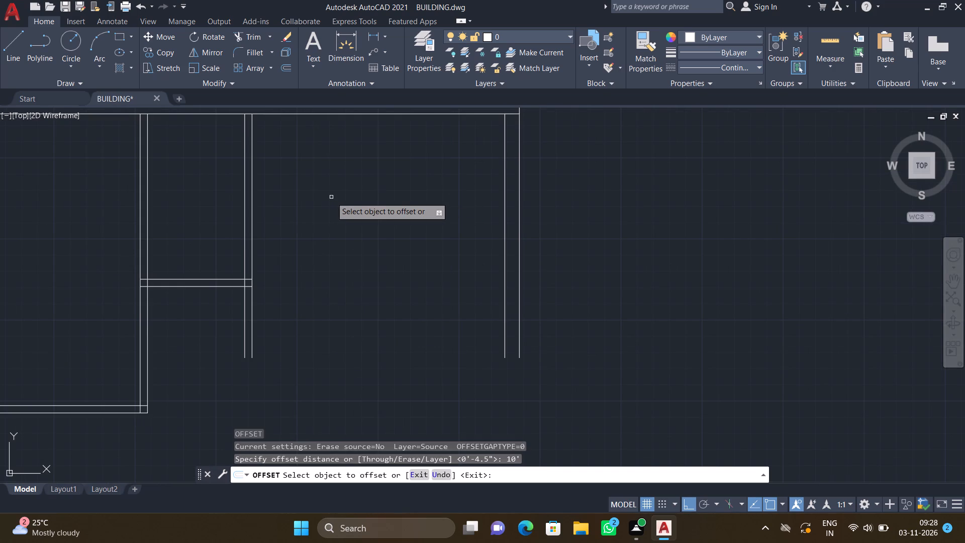
scroll(331, 198, "down", 3)
scroll(328, 184, "up", 2)
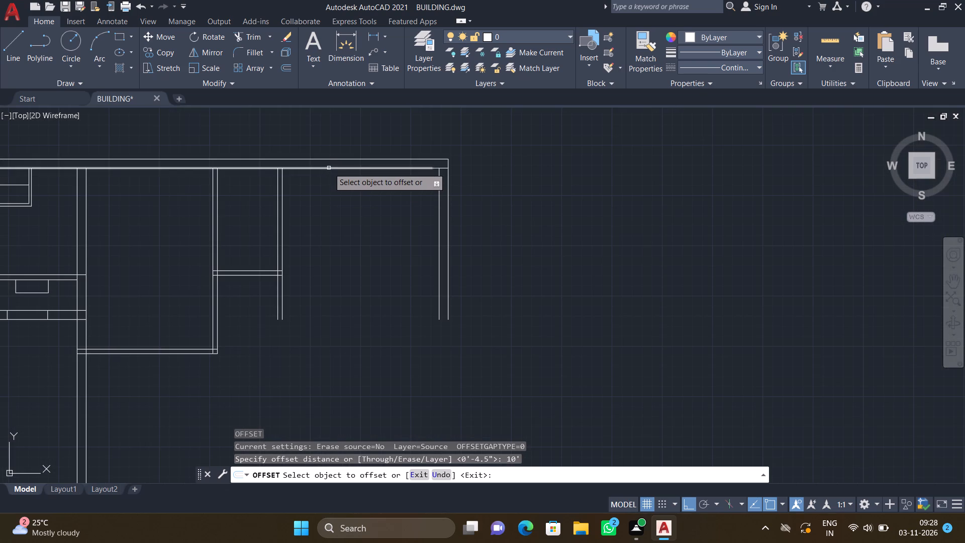
left_click(329, 168)
left_click(330, 286)
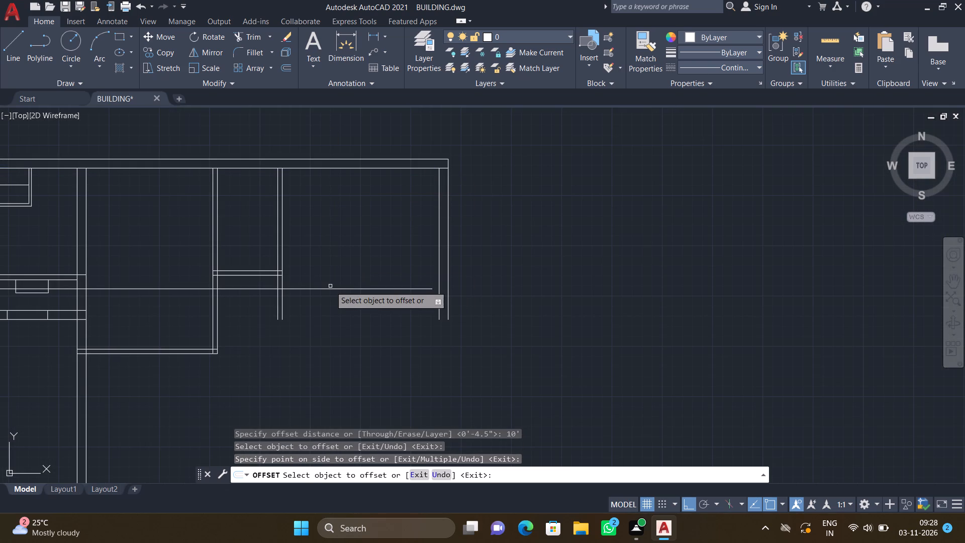
key("Return")
Extend the new horizontal line east to the inner face of the east wall.
type("EX")
key("Return")
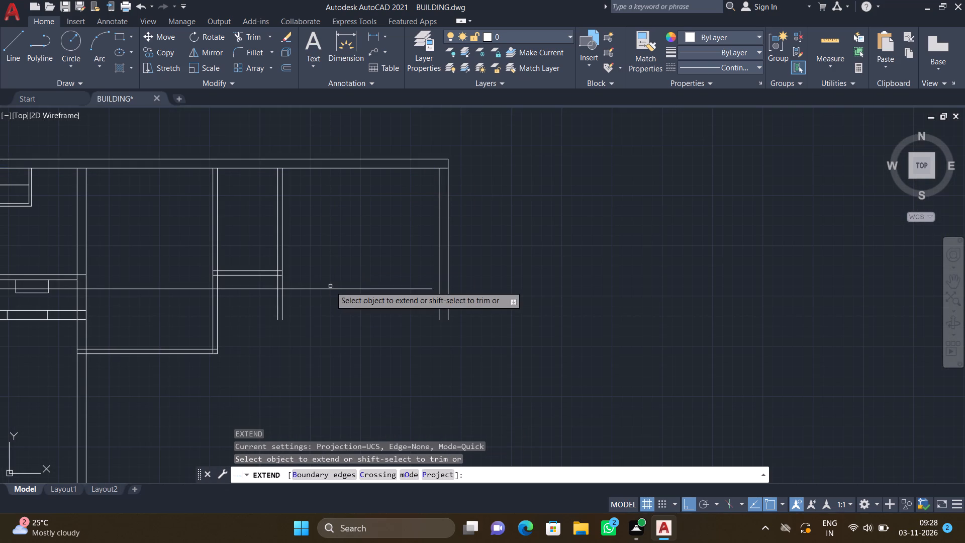
left_click(413, 288)
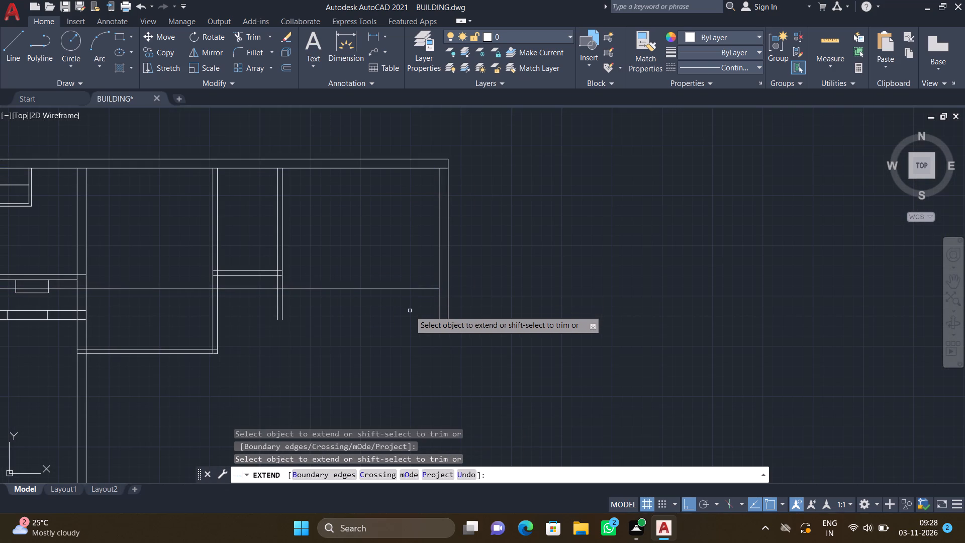
key("Return")
Remove the 10' offset line west of the second partition, trimming it between the partitions and erasing the leftover western piece.
type("TR")
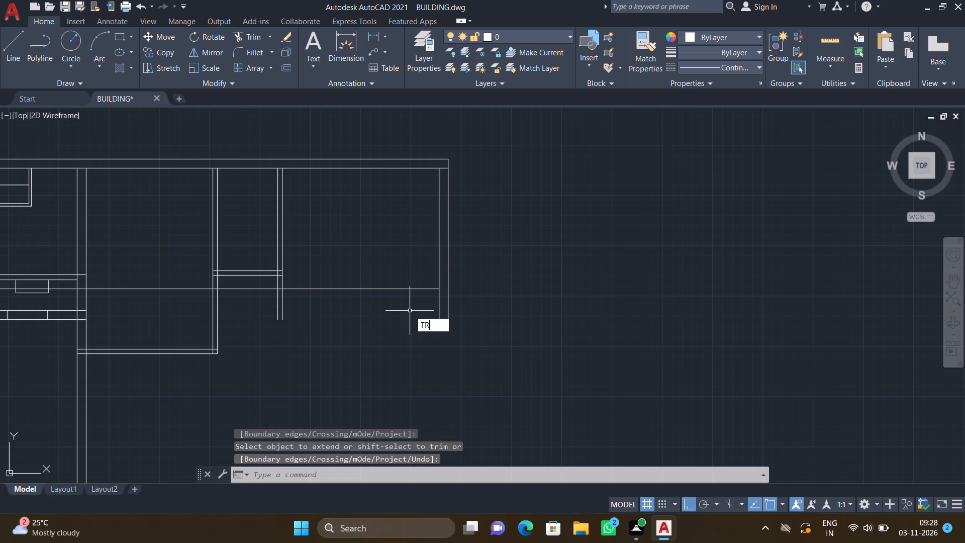
key("Return")
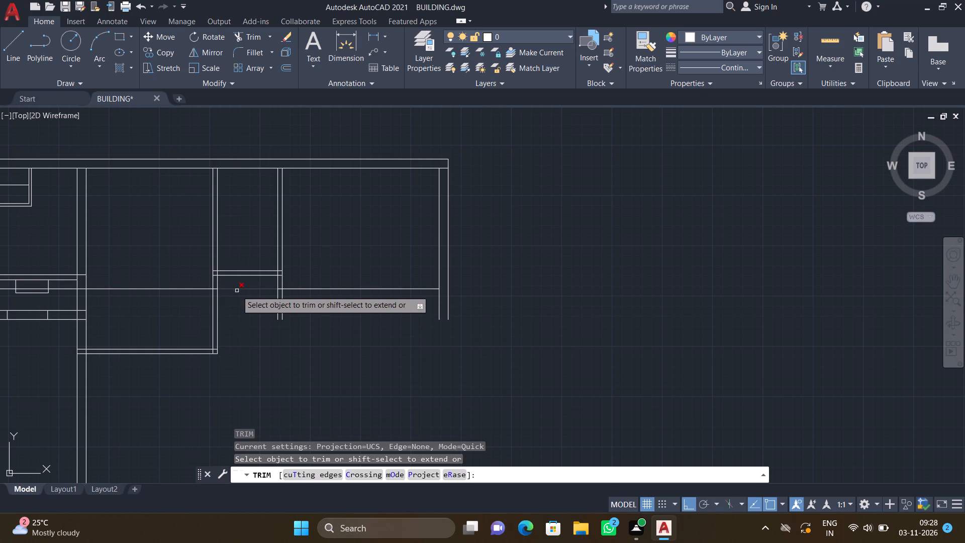
left_click(237, 290)
scroll(237, 282, "down", 3)
scroll(189, 296, "up", 3)
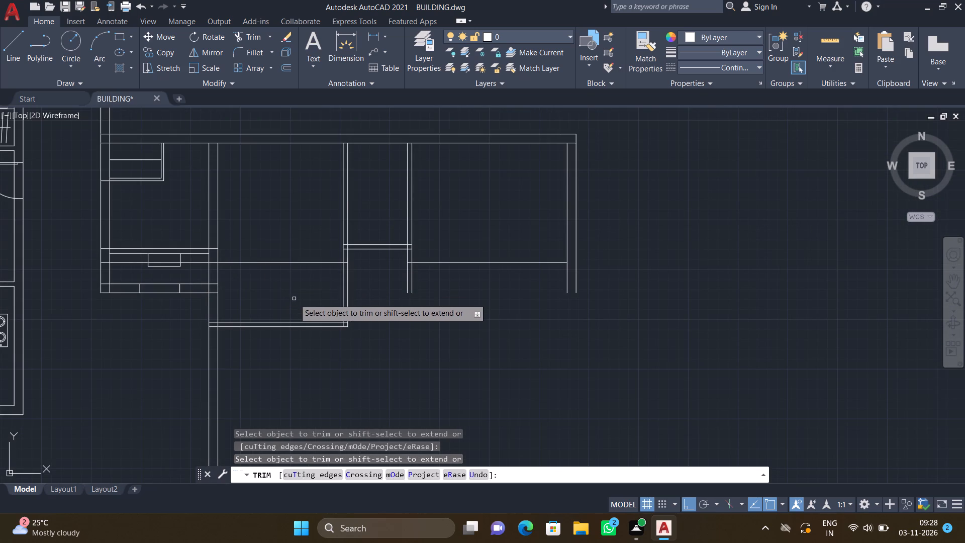
key("Return")
left_click(284, 263)
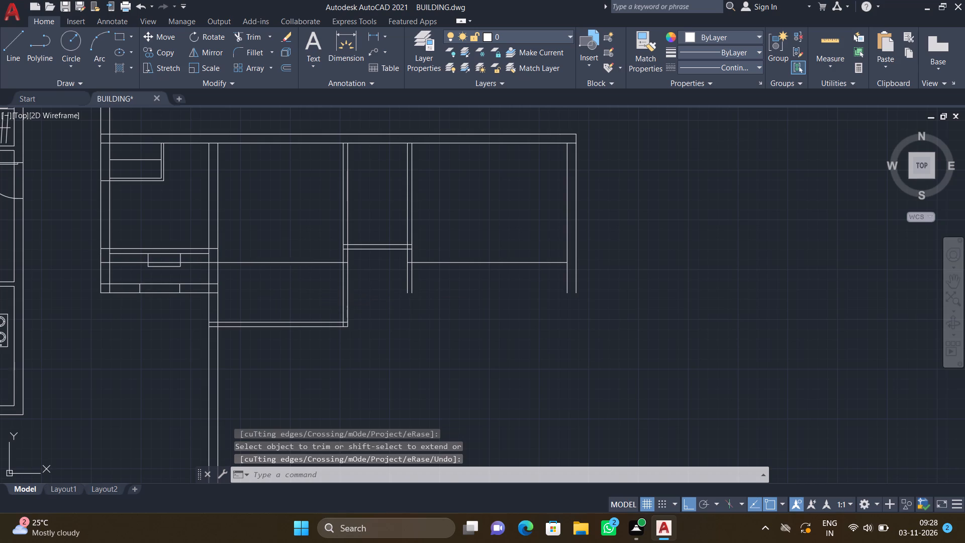
key("Delete")
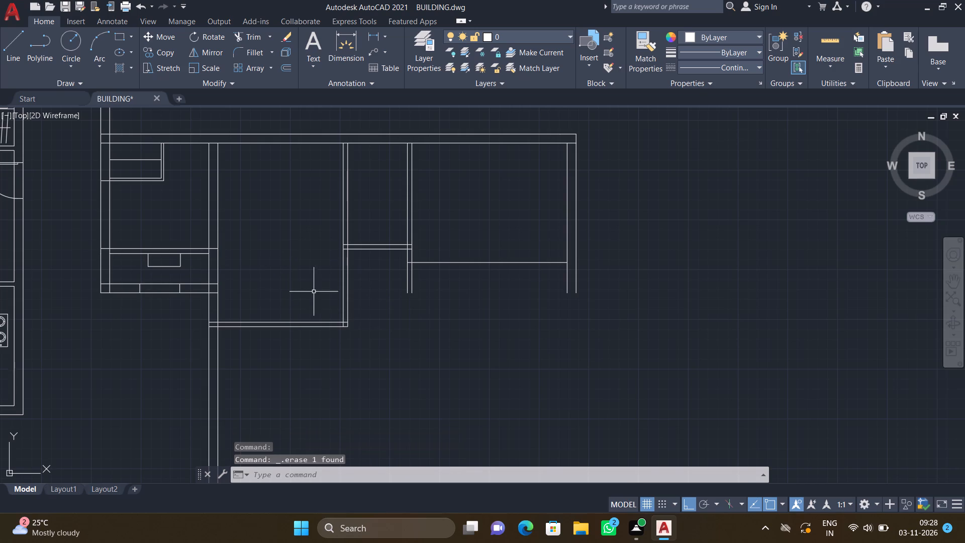
Offset the eastern room's south line 4.5" south to form a double-line wall.
scroll(477, 270, "up", 1)
key("o")
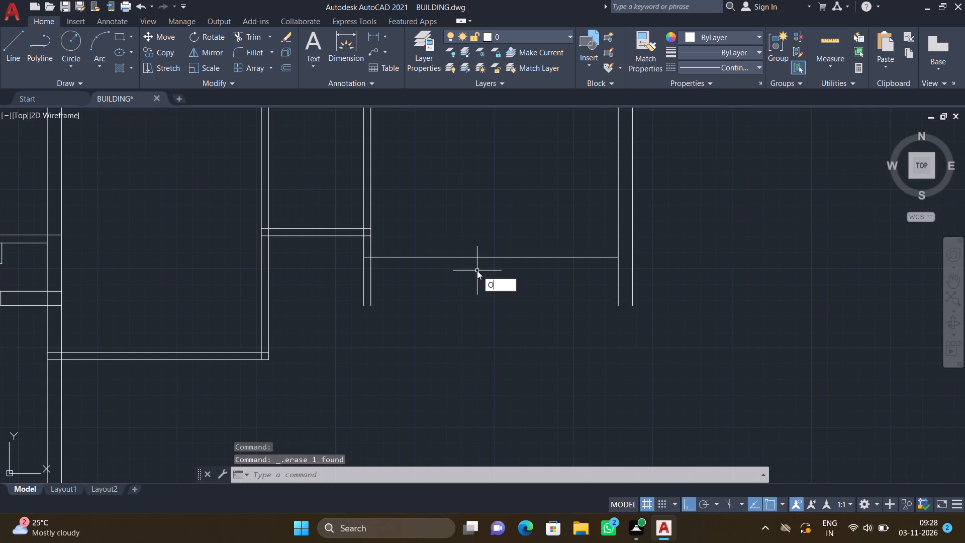
key("Return")
type("4.5\"")
key("Return")
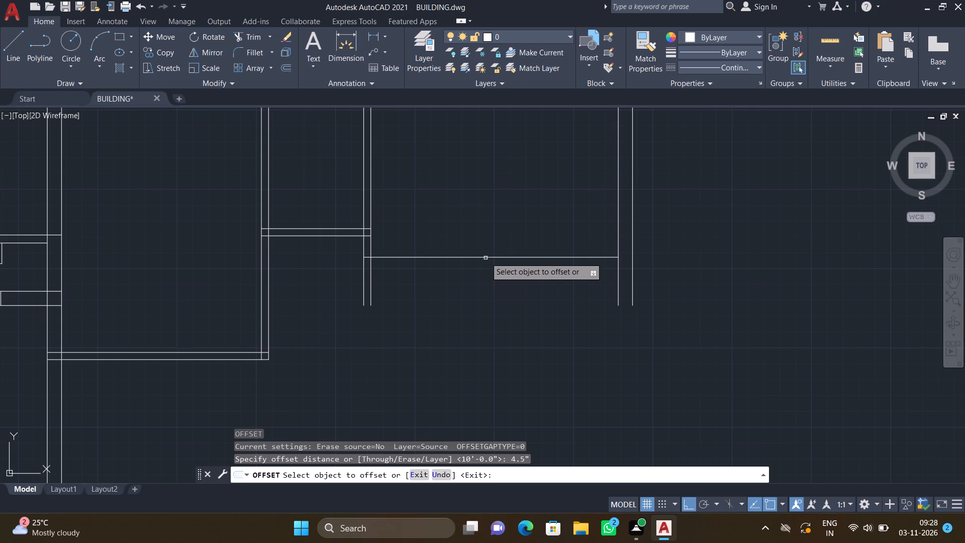
left_click(486, 256)
left_click(492, 284)
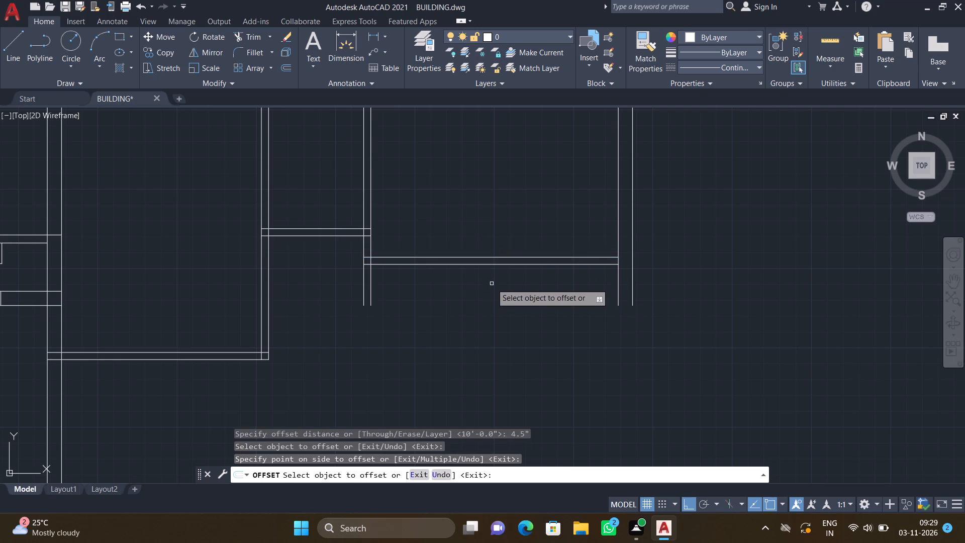
key("Return")
Extend both lines of the eastern room's south wall to the outer face of the east wall.
type("EX")
key("Return")
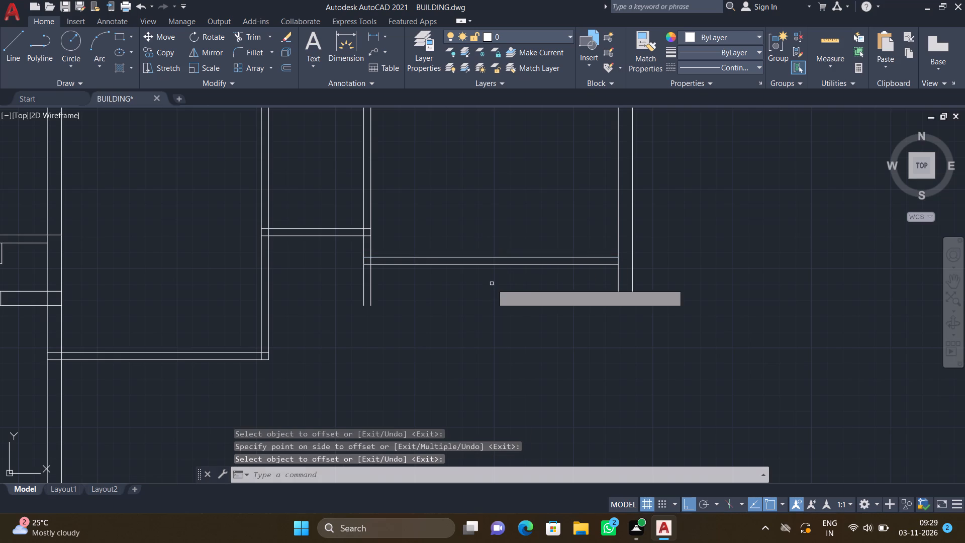
left_click(580, 257)
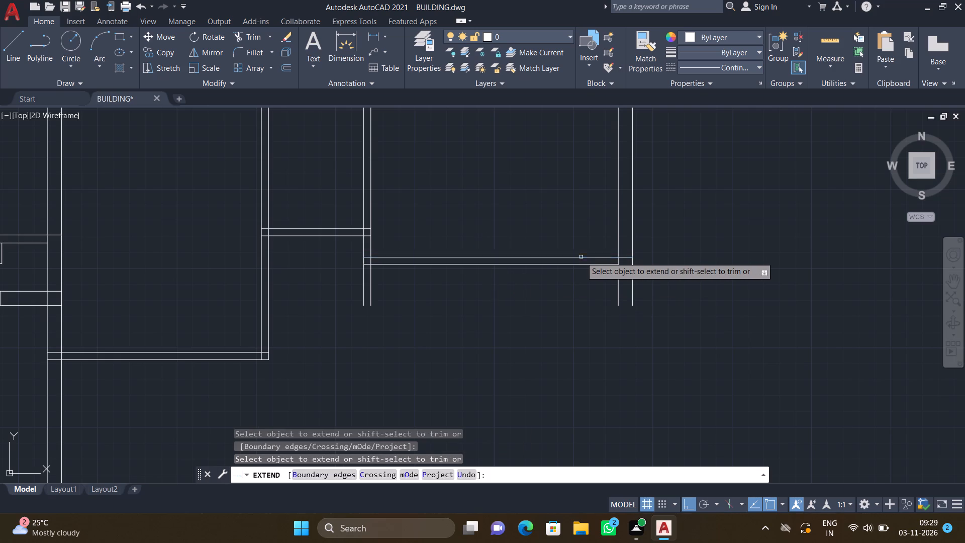
left_click(584, 263)
key("Return")
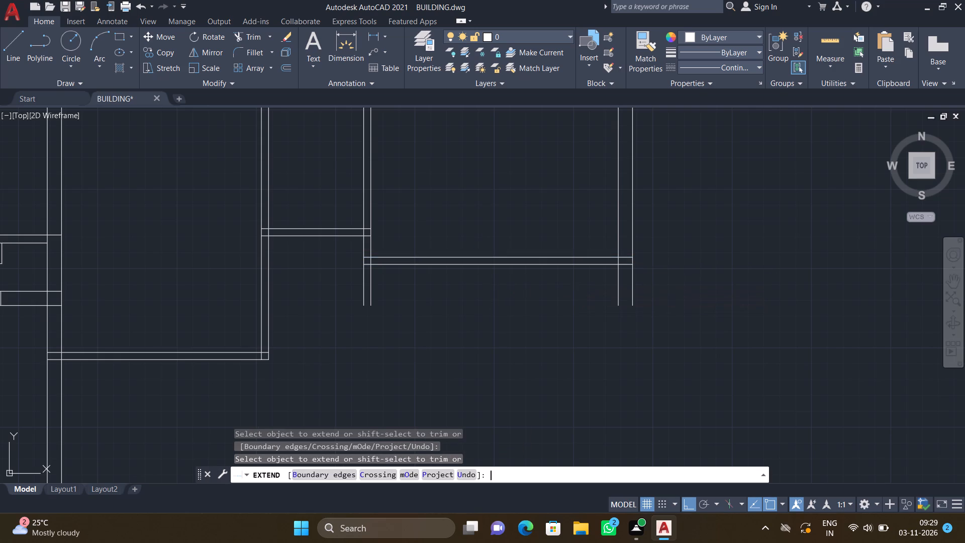
Trim both lines of the second partition wall where they project south of the eastern room's south wall.
type("TR")
key("Return")
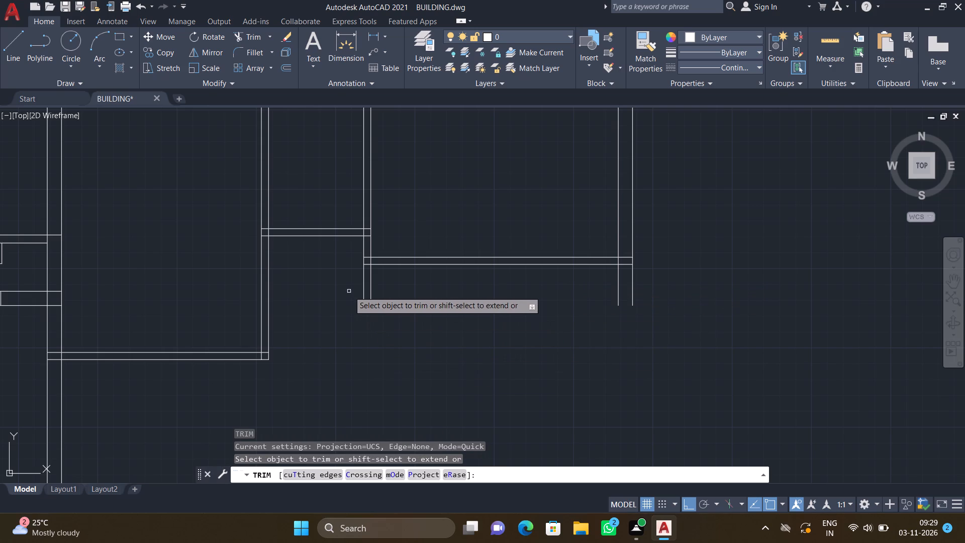
left_click_drag(347, 288, 387, 303)
key("Return")
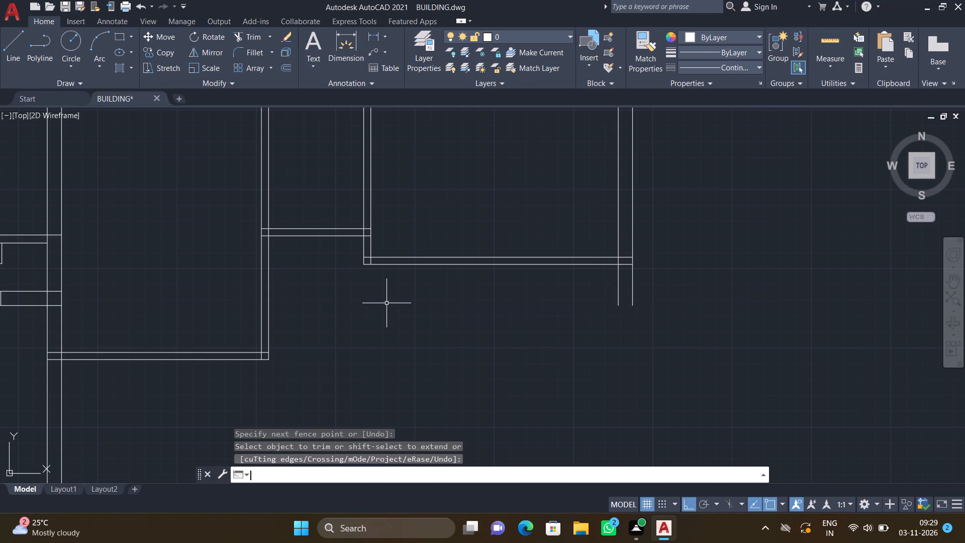
Offset the outer line of the south wall west of the first partition 15'3" south to set the next room's depth.
scroll(370, 317, "down", 3)
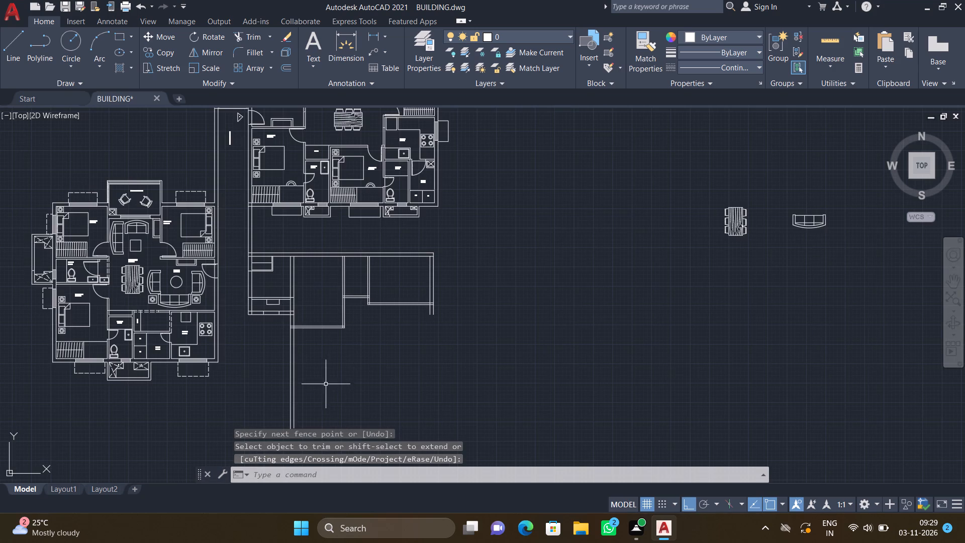
scroll(321, 377, "up", 2)
key("o")
key("Return")
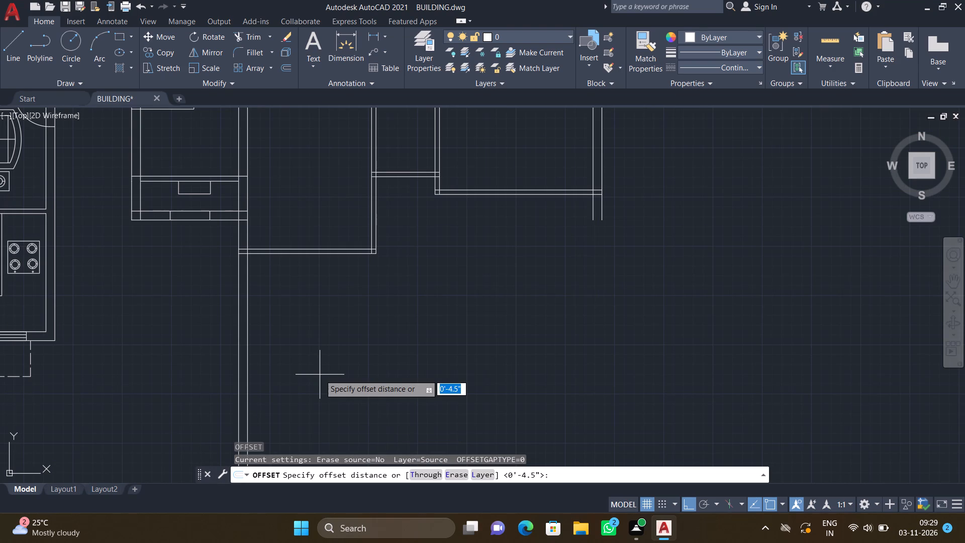
type("15'")
type("3\"")
key("Return")
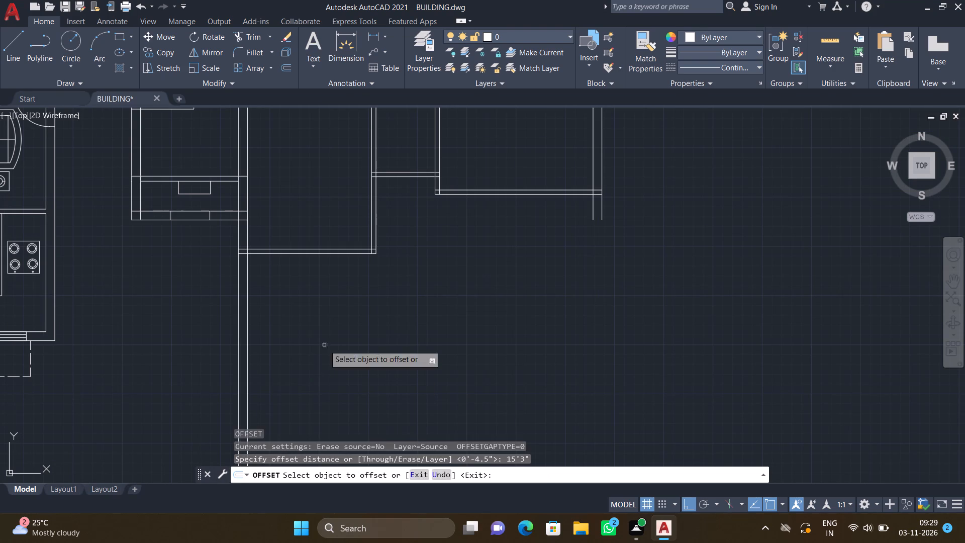
scroll(330, 258, "up", 1)
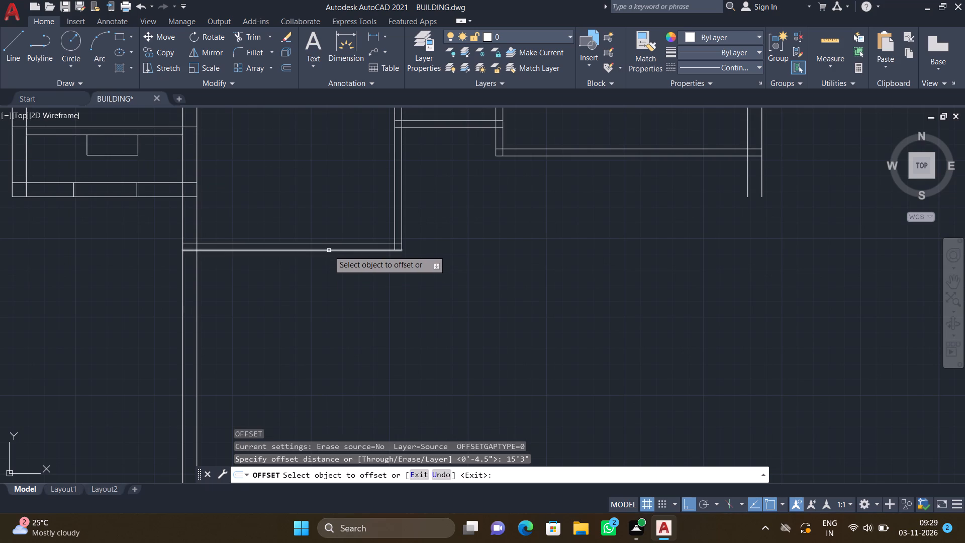
left_click(329, 250)
left_click(334, 407)
scroll(333, 407, "down", 4)
scroll(371, 442, "down", 1)
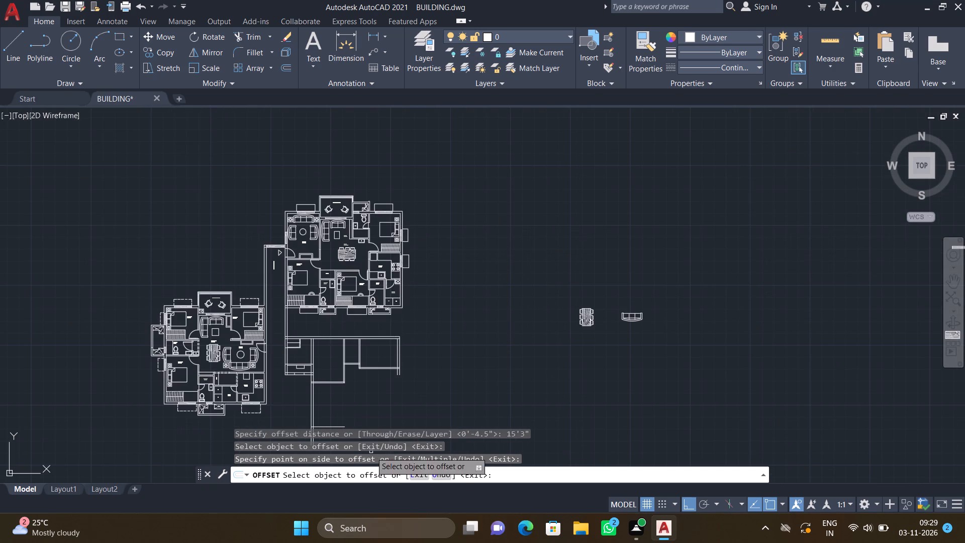
scroll(368, 449, "up", 5)
scroll(334, 422, "down", 4)
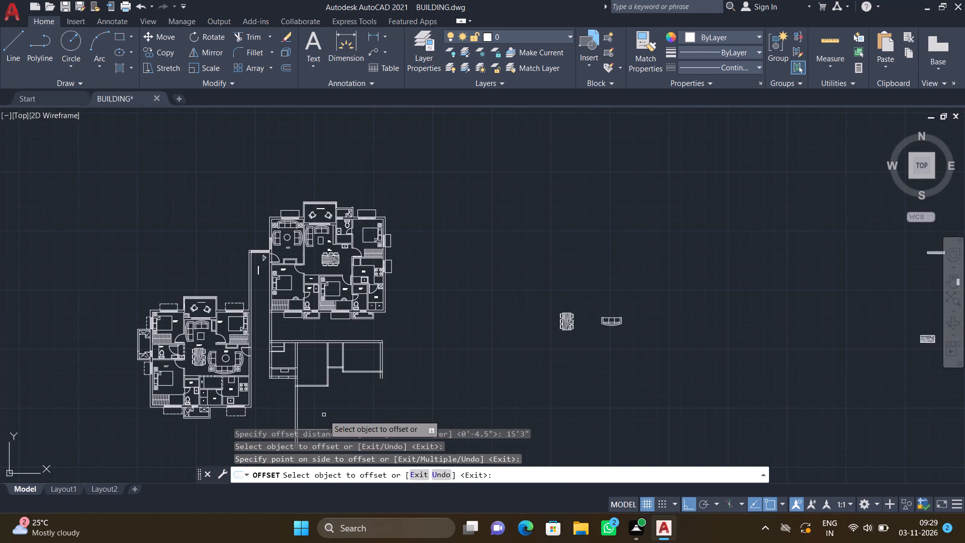
key("Return")
Offset the new 15'3" line 9" south to form the lower room's south wall.
scroll(323, 430, "down", 3)
scroll(319, 433, "up", 6)
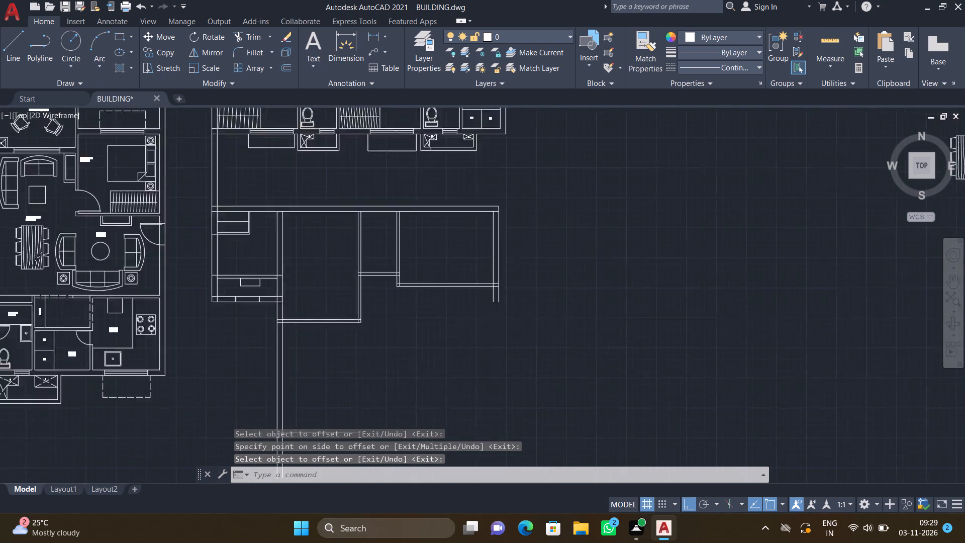
scroll(304, 428, "up", 1)
scroll(289, 446, "down", 2)
scroll(311, 412, "down", 6)
middle_click_drag(309, 366, 309, 304)
scroll(309, 303, "down", 2)
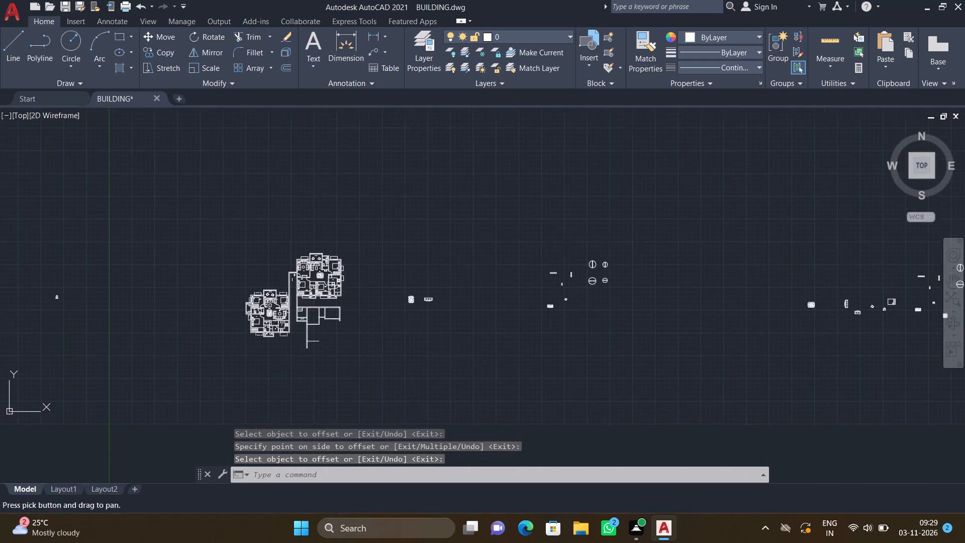
scroll(306, 317, "up", 4)
scroll(328, 410, "up", 2)
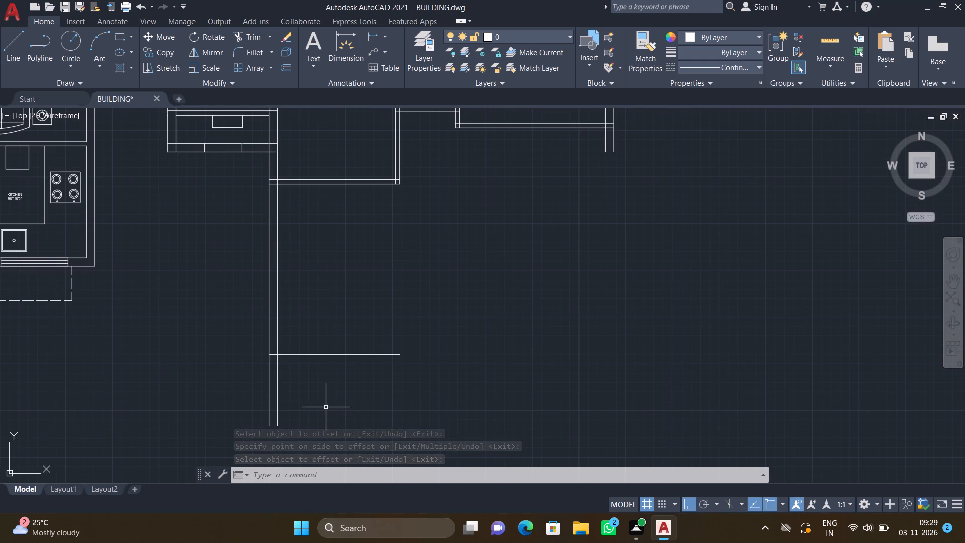
key("o")
key("Return")
key("9")
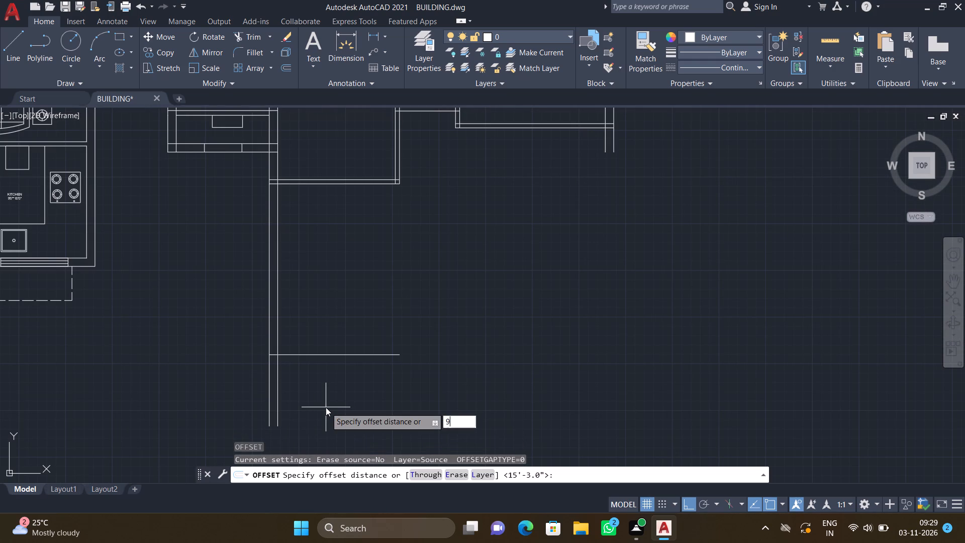
key("shift+quotedbl")
key("Return")
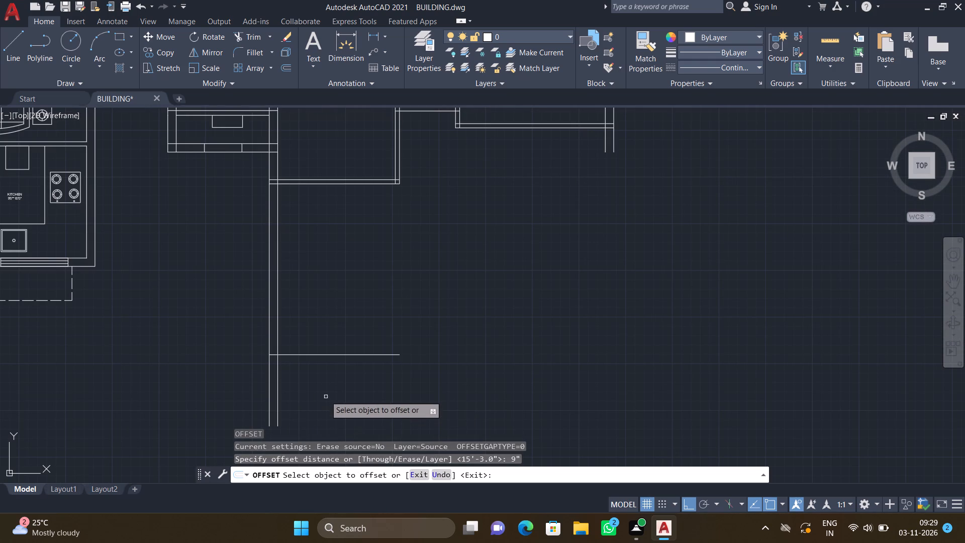
left_click(340, 354)
left_click(348, 394)
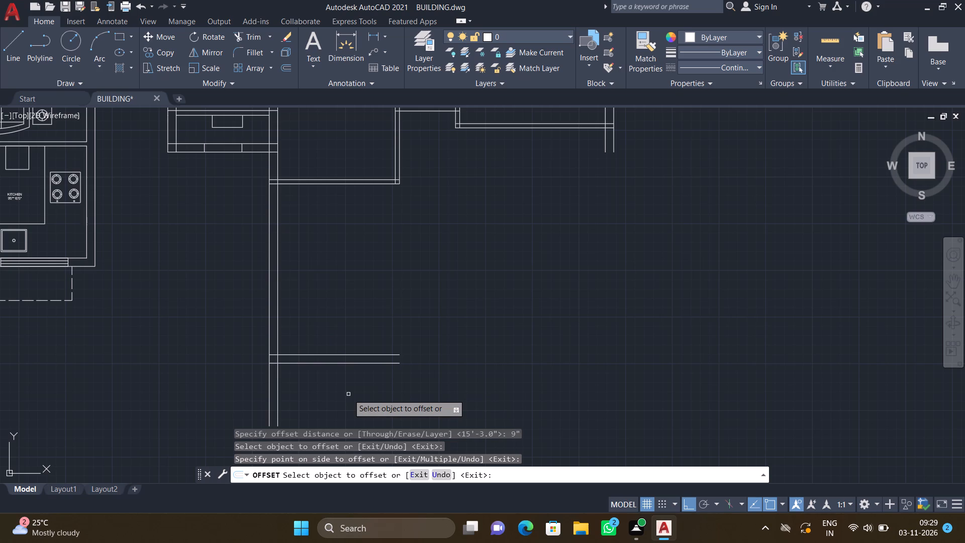
key("Return")
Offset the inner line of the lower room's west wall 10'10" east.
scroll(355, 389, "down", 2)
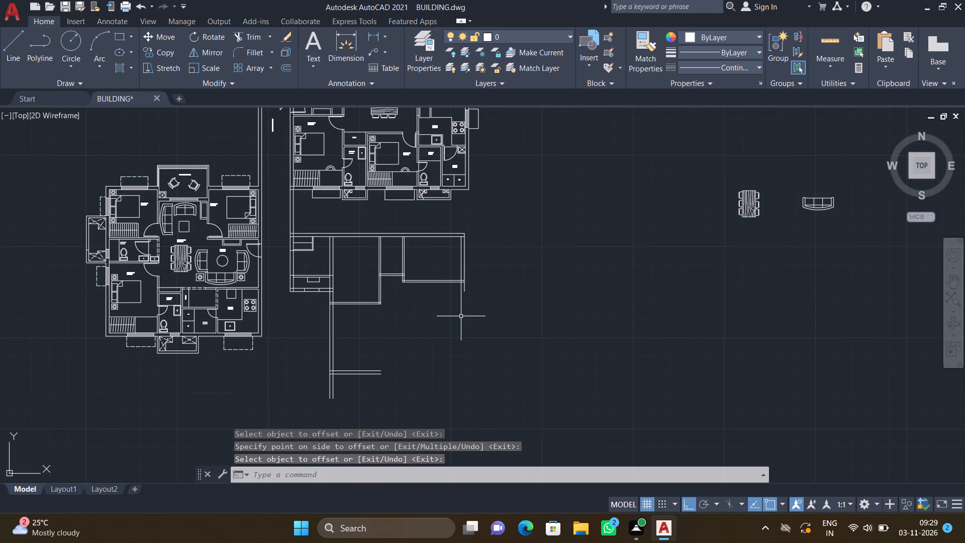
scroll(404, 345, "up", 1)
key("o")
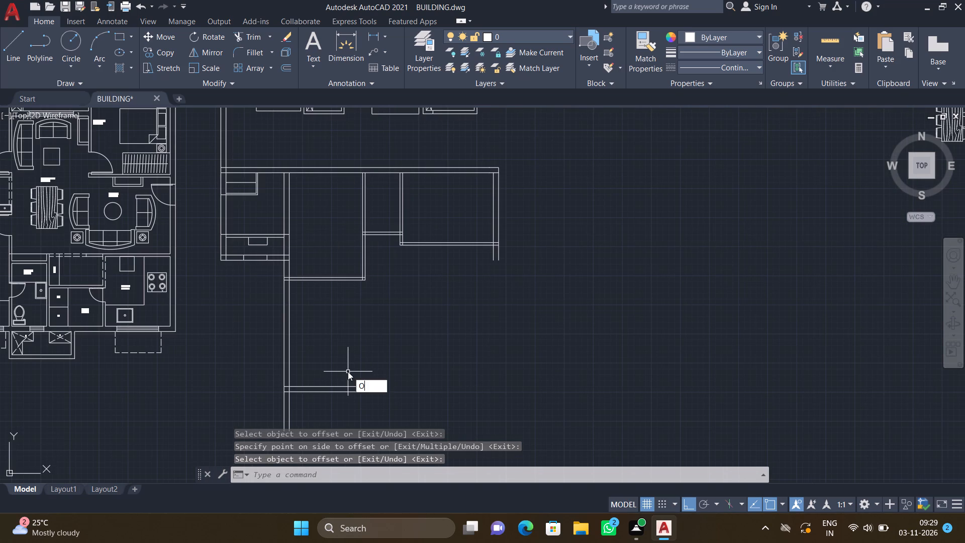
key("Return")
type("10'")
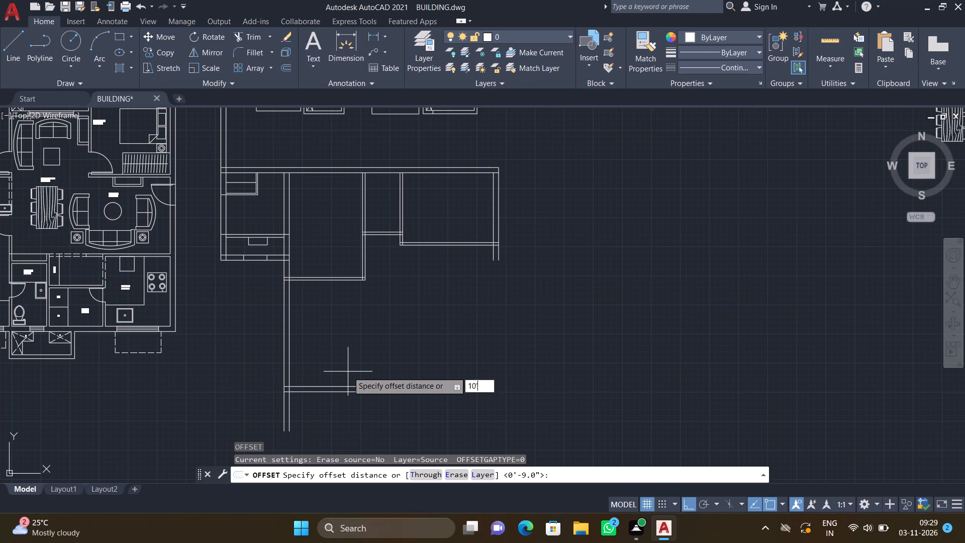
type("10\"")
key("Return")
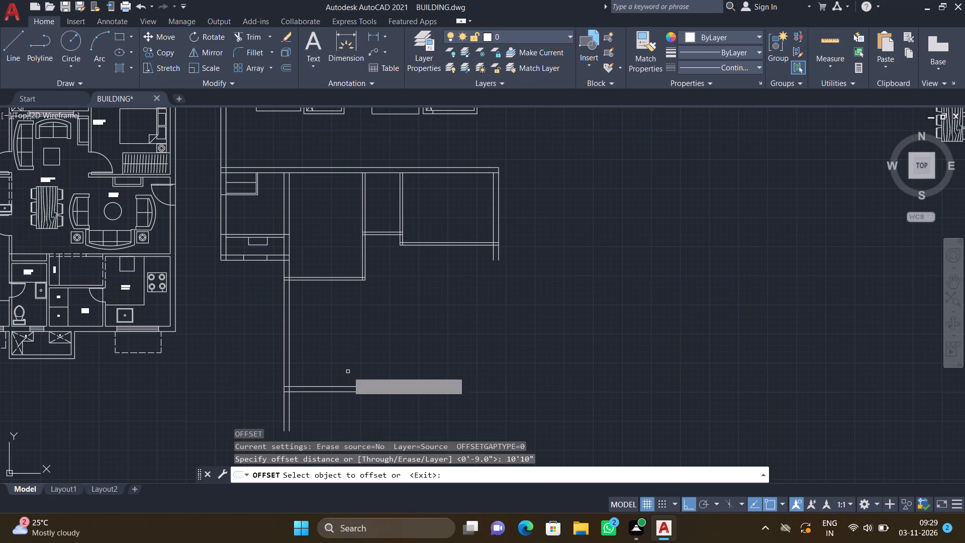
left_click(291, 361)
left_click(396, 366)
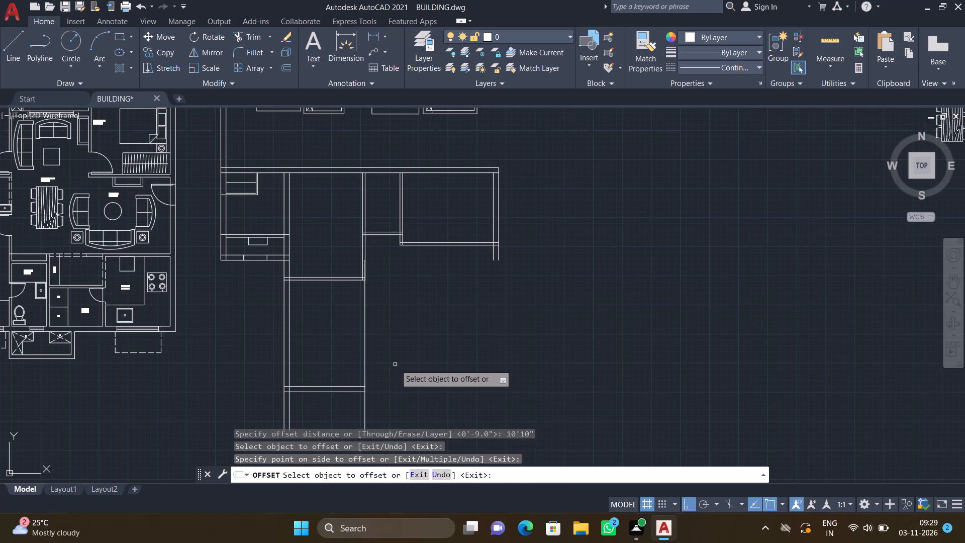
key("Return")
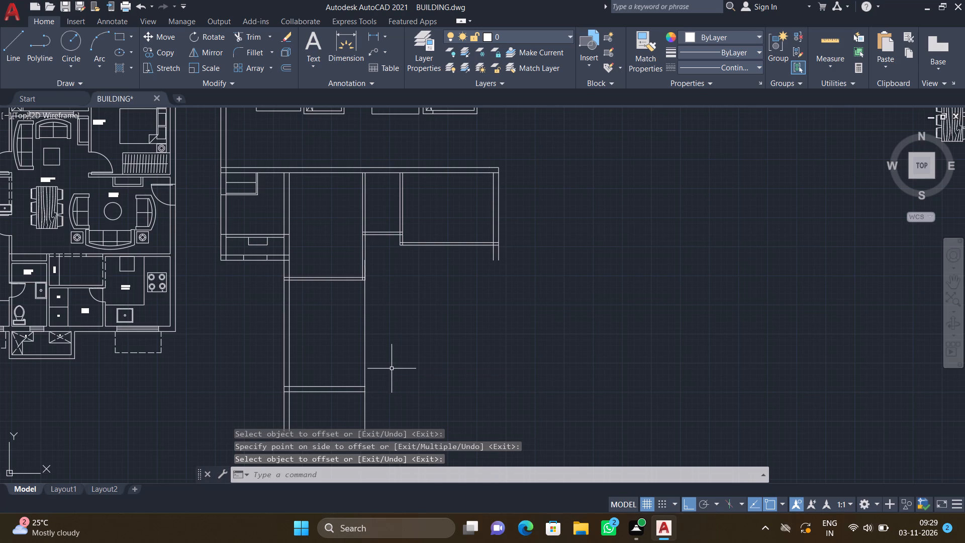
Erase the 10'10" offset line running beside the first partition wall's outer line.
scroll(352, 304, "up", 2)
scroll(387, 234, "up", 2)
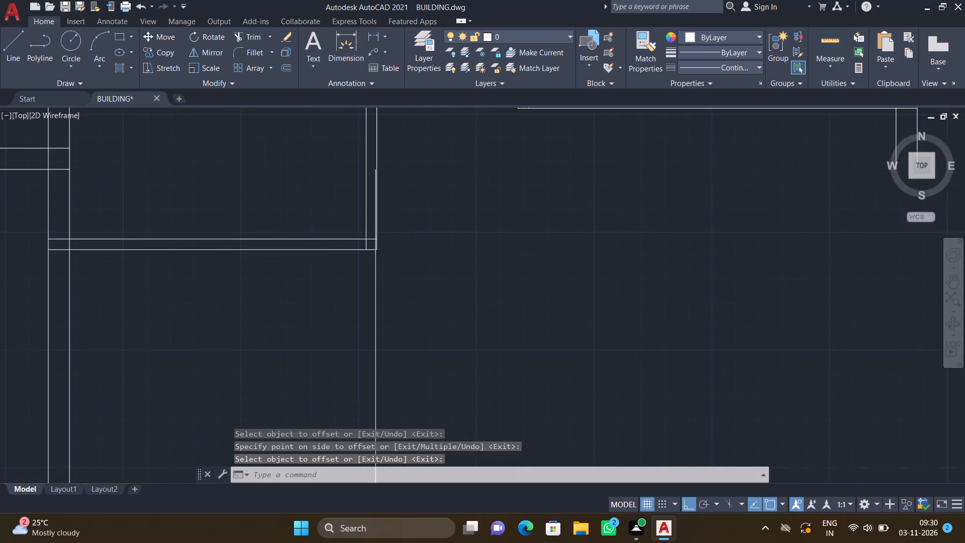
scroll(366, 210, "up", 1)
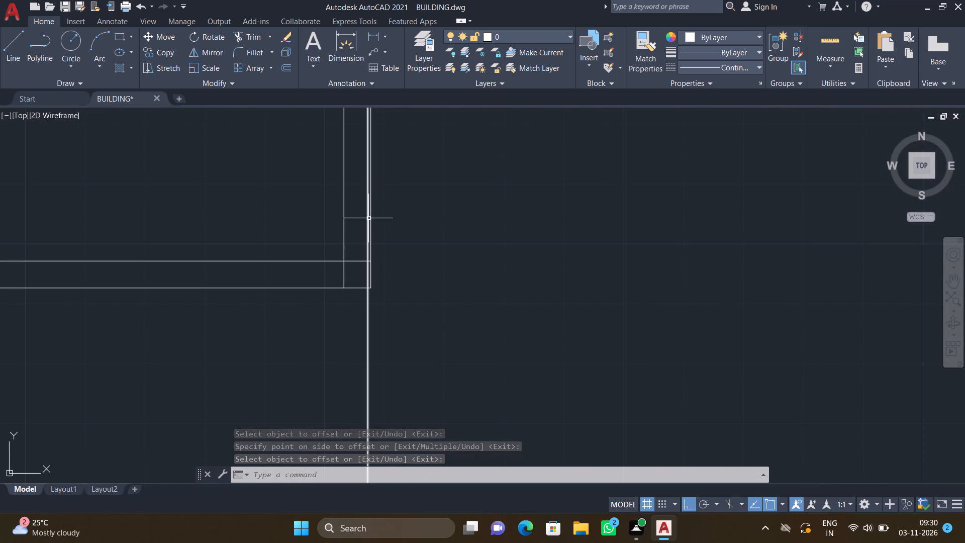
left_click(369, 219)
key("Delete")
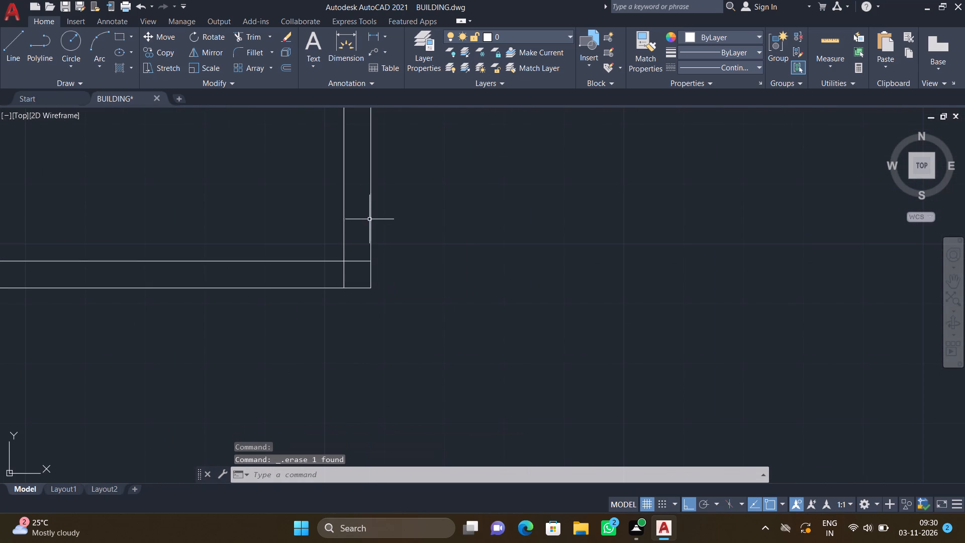
Extend both lines of the first partition wall south to the outer line of the lower room's 9" south wall.
scroll(368, 210, "down", 6)
scroll(377, 251, "up", 3)
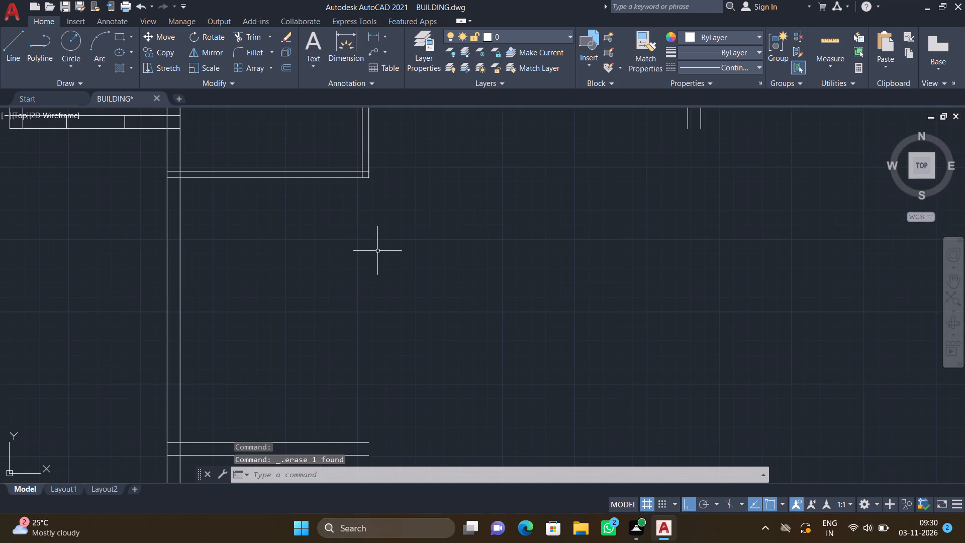
type("EX")
key("Return")
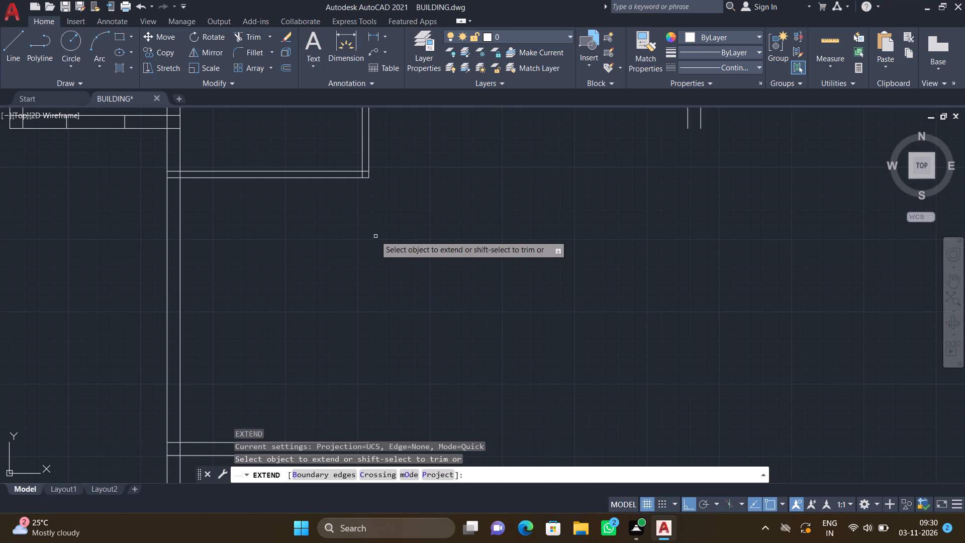
left_click(370, 171)
scroll(369, 178, "down", 2)
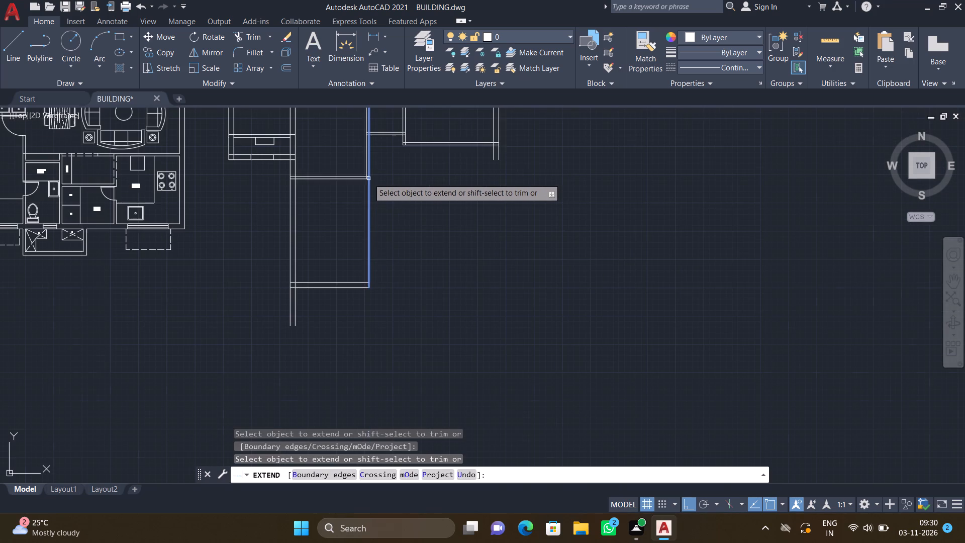
scroll(363, 173, "up", 2)
left_click(368, 178)
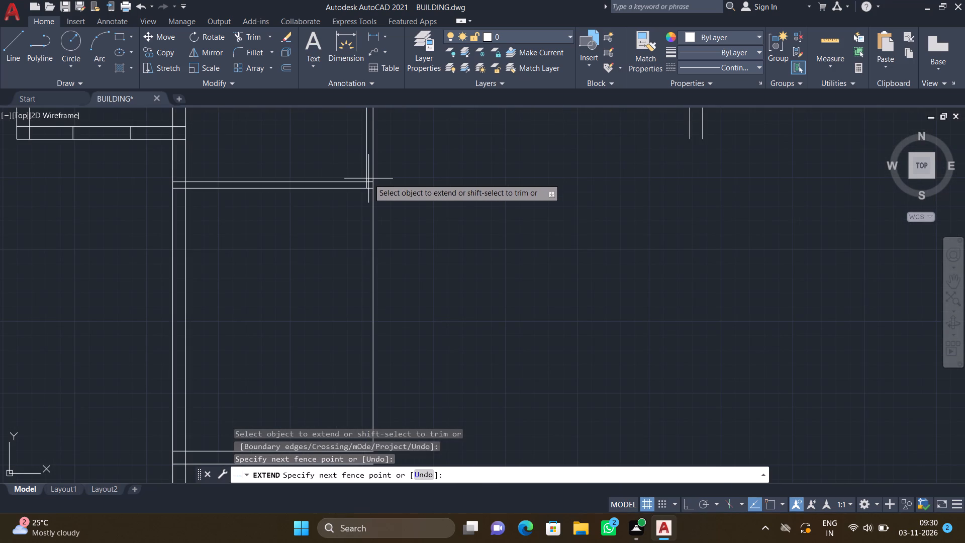
left_click(364, 177)
scroll(367, 187, "down", 3)
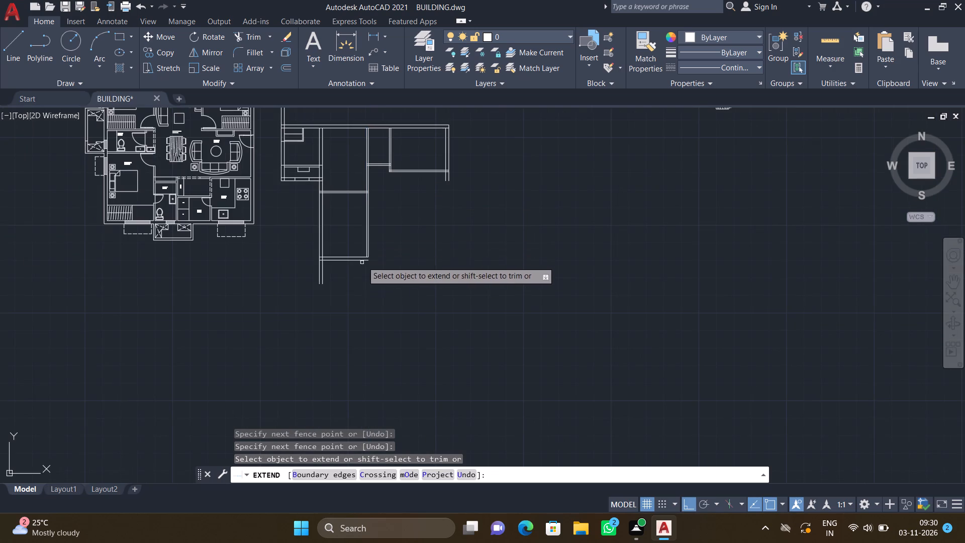
scroll(364, 252, "up", 3)
left_click(366, 263)
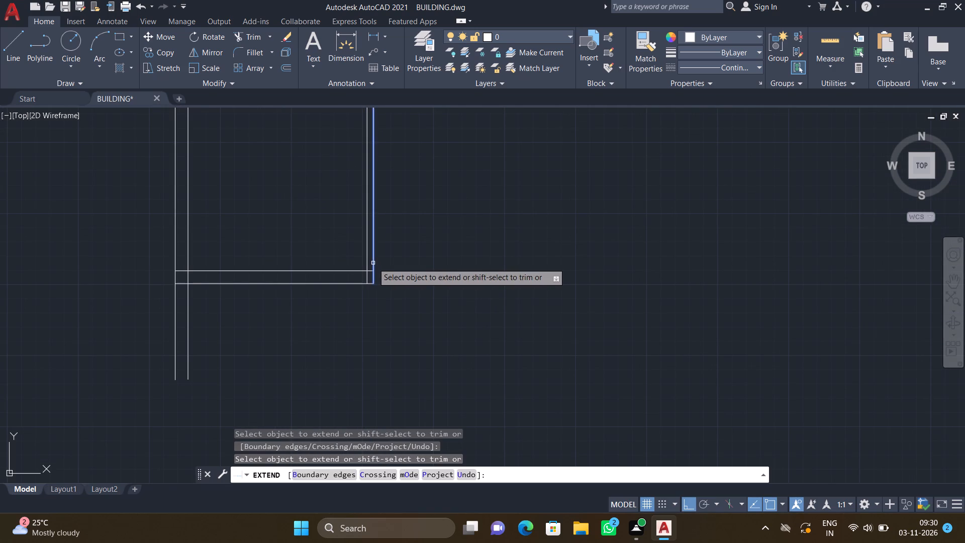
Trim both lines of the west wall where they project south of the lower room's south wall.
left_click_drag(373, 263, 377, 263)
key("Return")
type("TR")
key("Return")
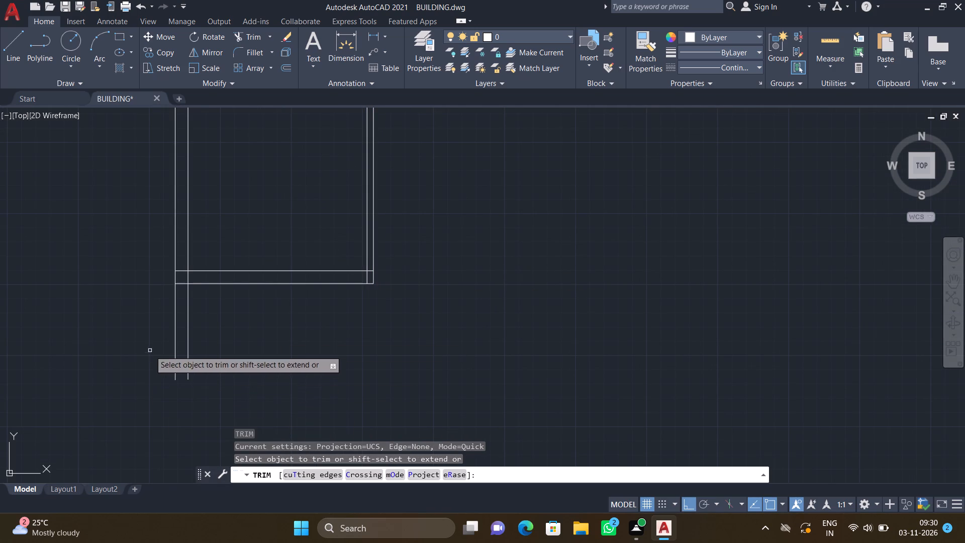
left_click_drag(150, 349, 242, 367)
key("Return")
Offset the outer (east) line of the lower room's east partition wall 5' east.
scroll(241, 363, "down", 4)
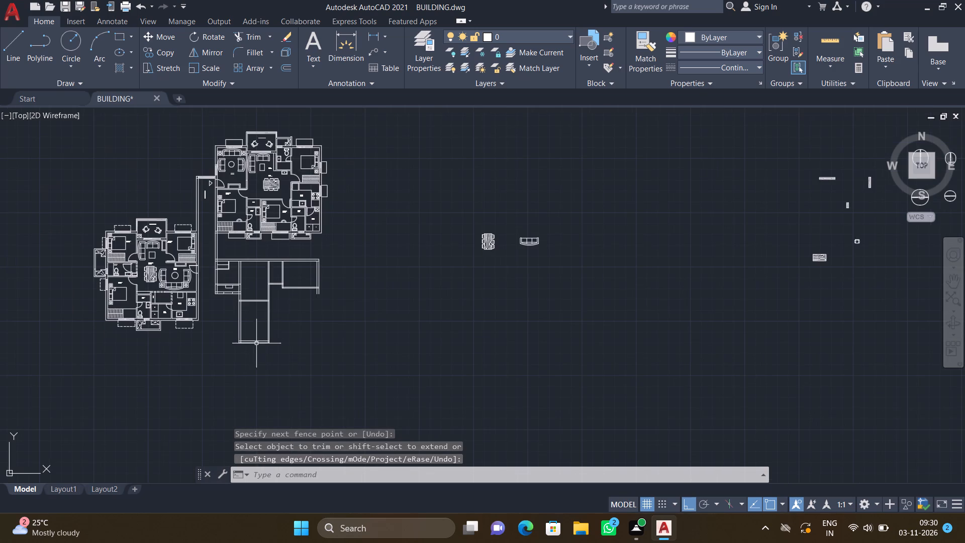
scroll(273, 301, "up", 3)
key("o")
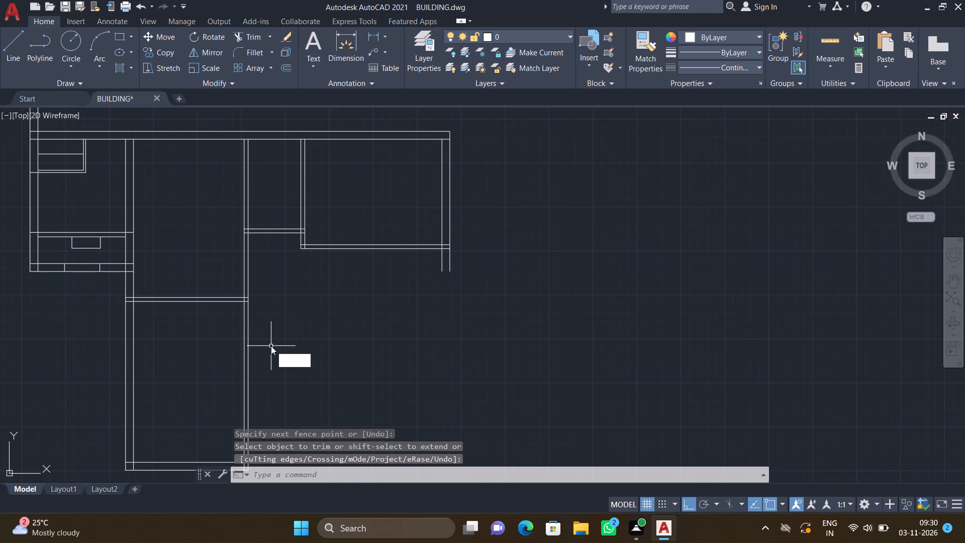
key("Return")
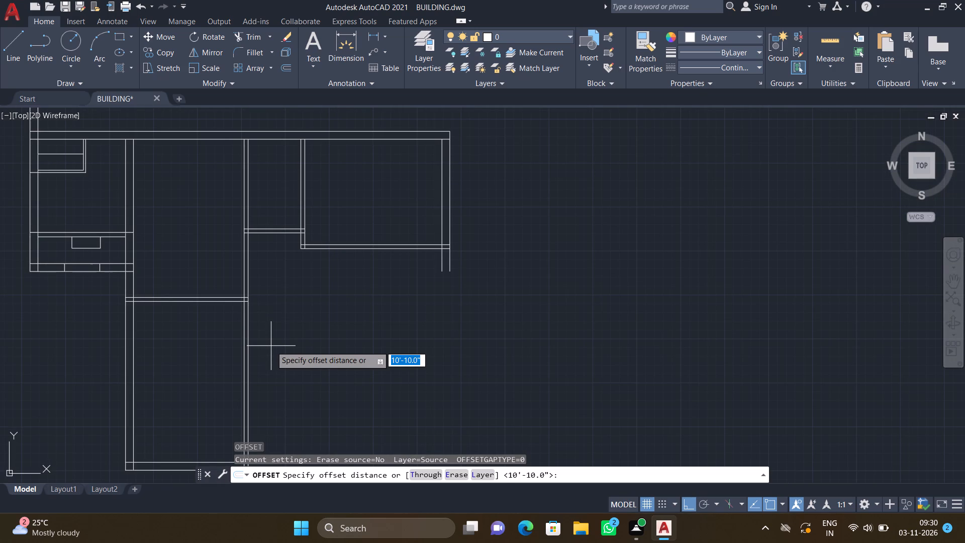
type("5'")
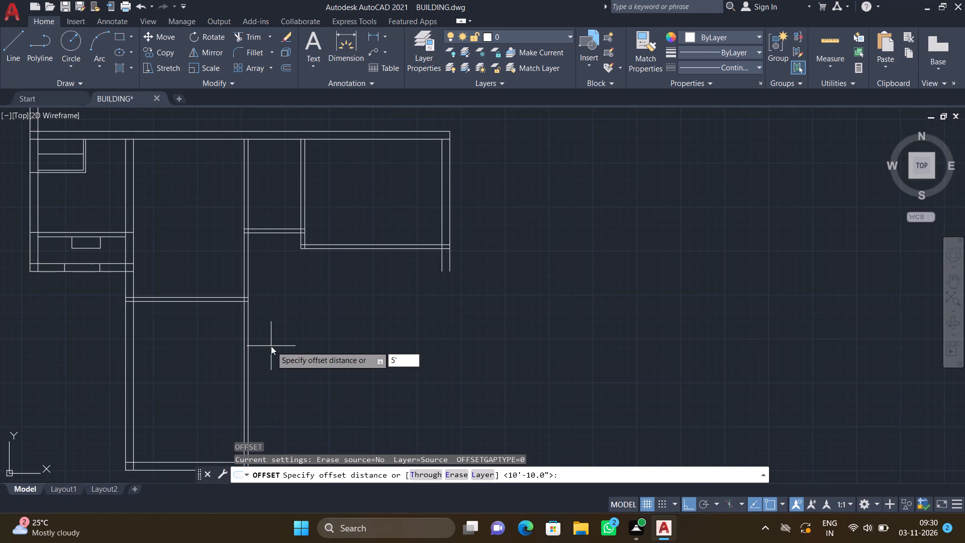
key("Return")
scroll(265, 351, "down", 3)
scroll(254, 396, "up", 3)
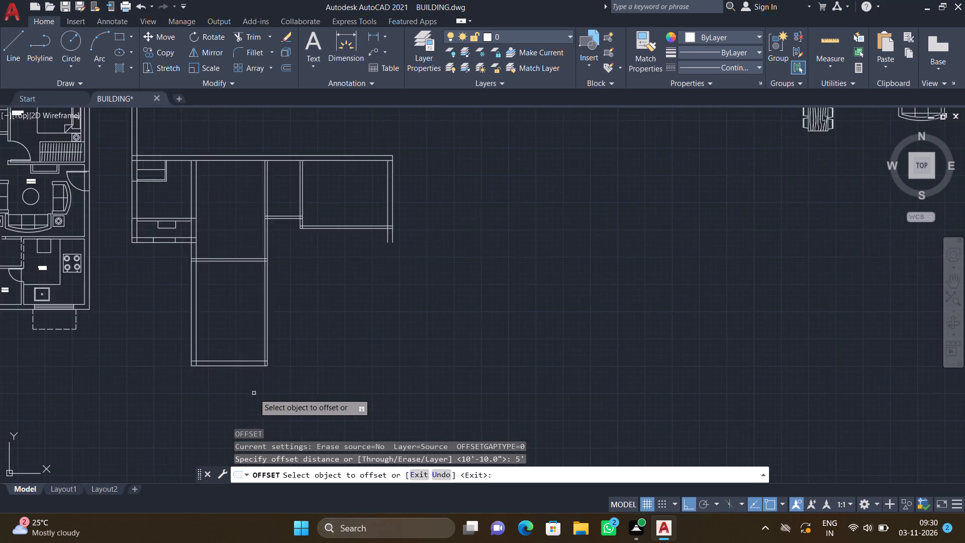
scroll(275, 335, "up", 2)
left_click(269, 330)
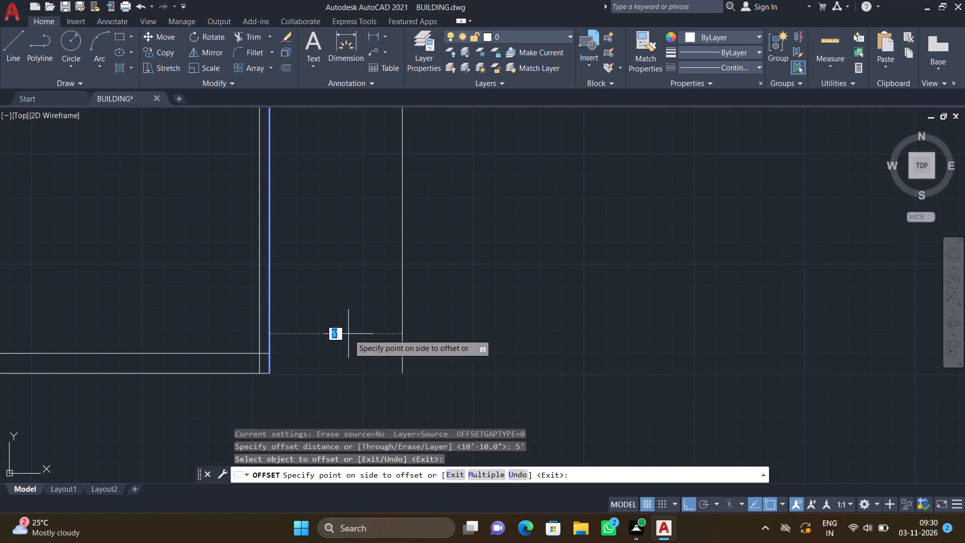
left_click(380, 335)
key("Return")
Offset the new 5' line 4.5" east to form the narrow room's double-line east wall.
key("o")
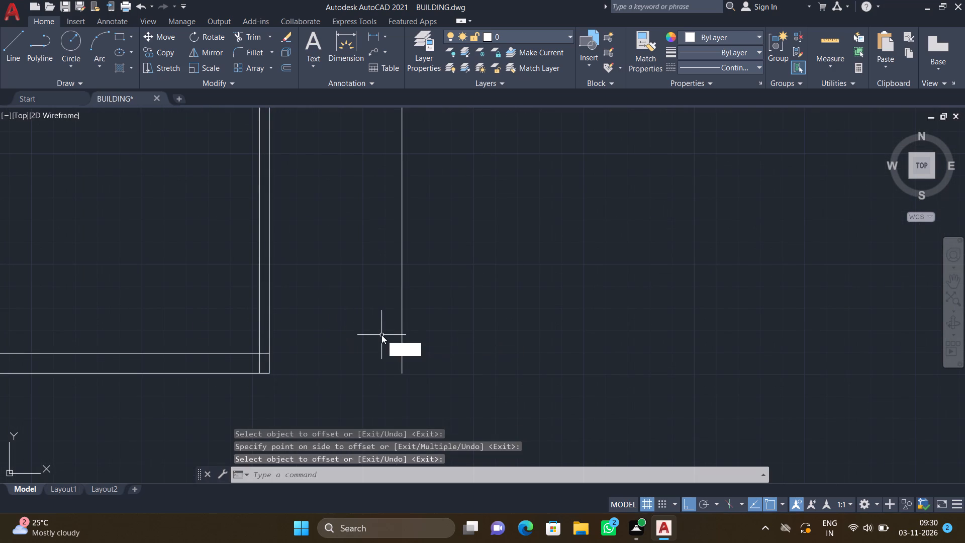
key("Return")
type("4.5\"")
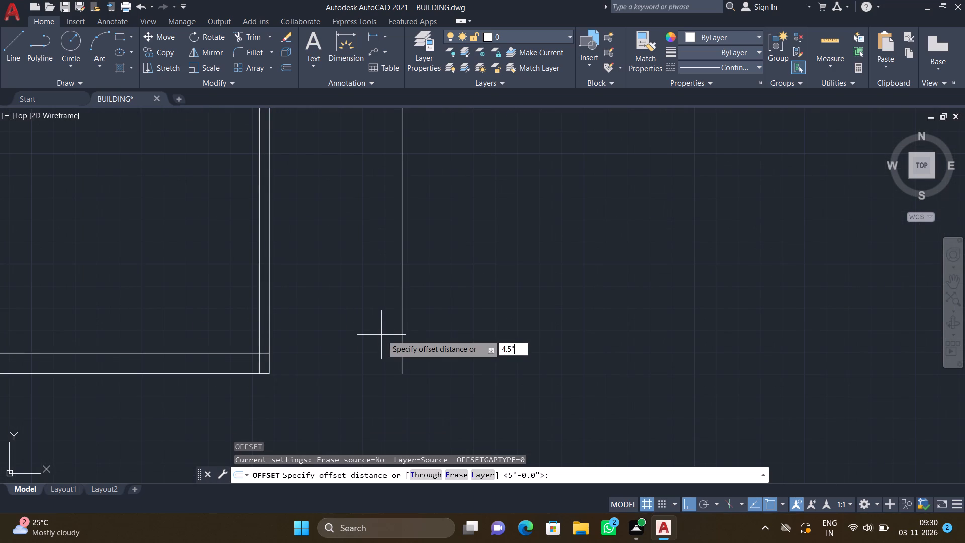
key("Return")
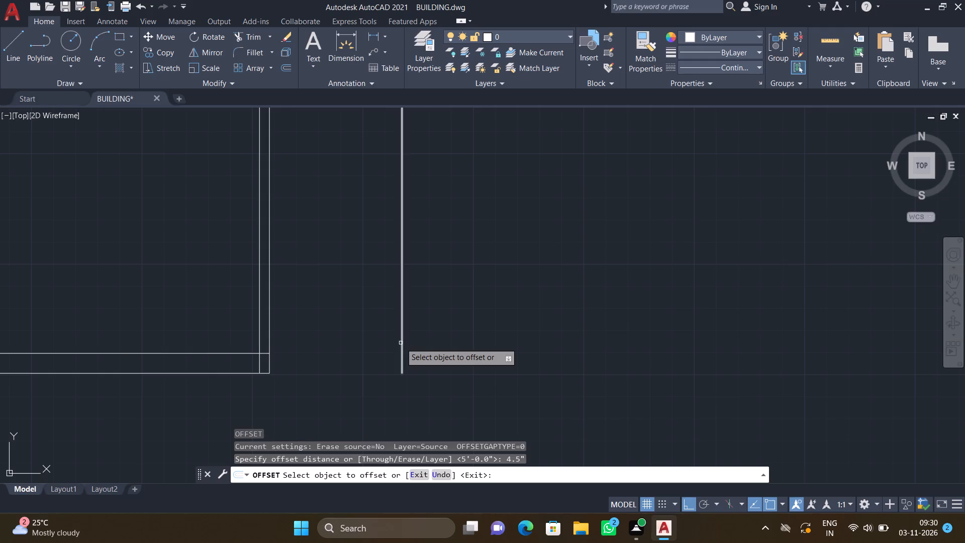
left_click(401, 342)
left_click(423, 343)
key("Return")
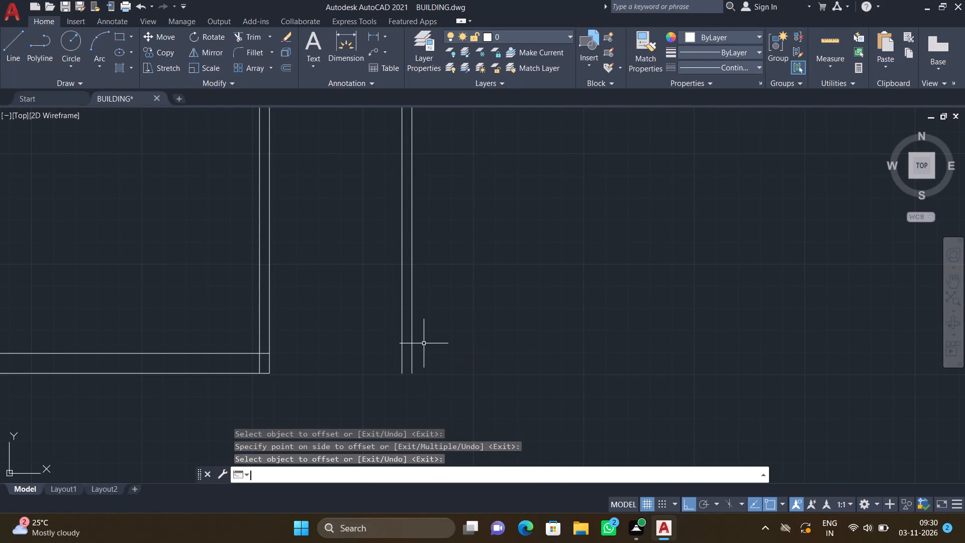
Extend both lines of the lower south wall east to the outer line of the narrow room's east wall.
type("EX")
key("Return")
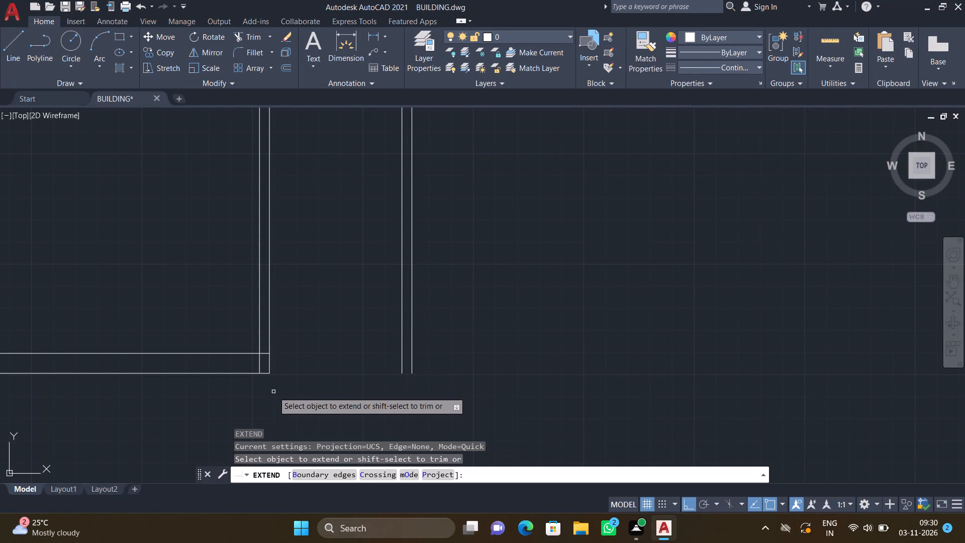
left_click(265, 373)
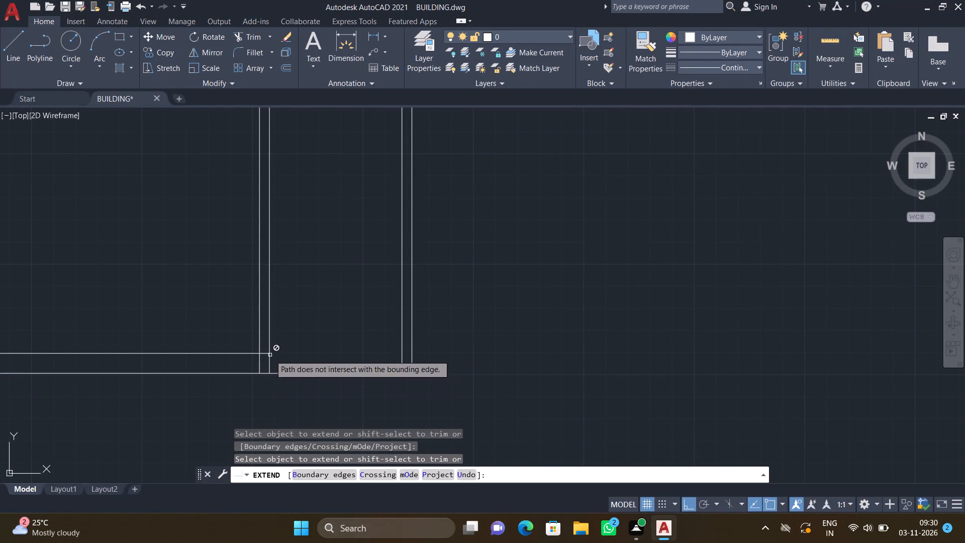
left_click(266, 353)
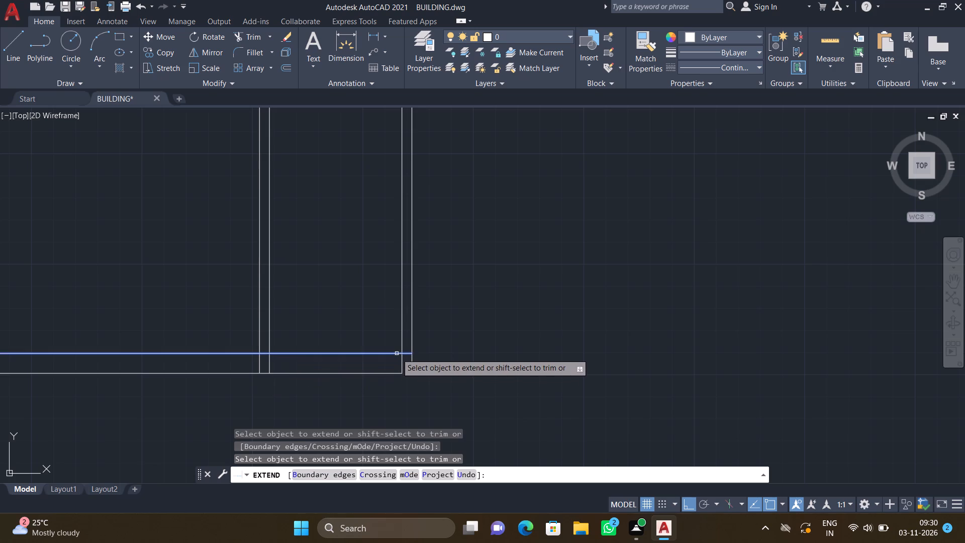
left_click(397, 353)
left_click(397, 374)
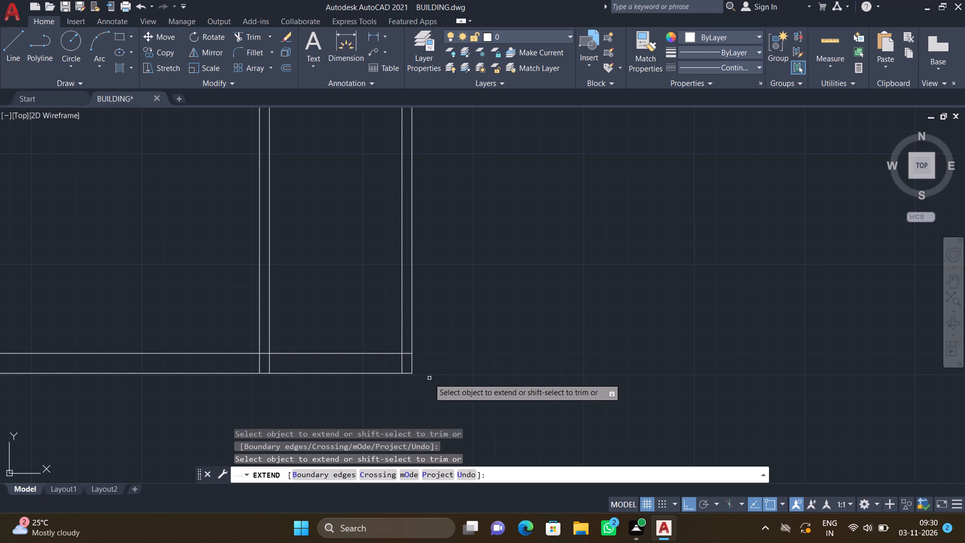
key("Return")
Offset the outer line of the narrow room's east wall 8' east.
scroll(431, 330, "down", 4)
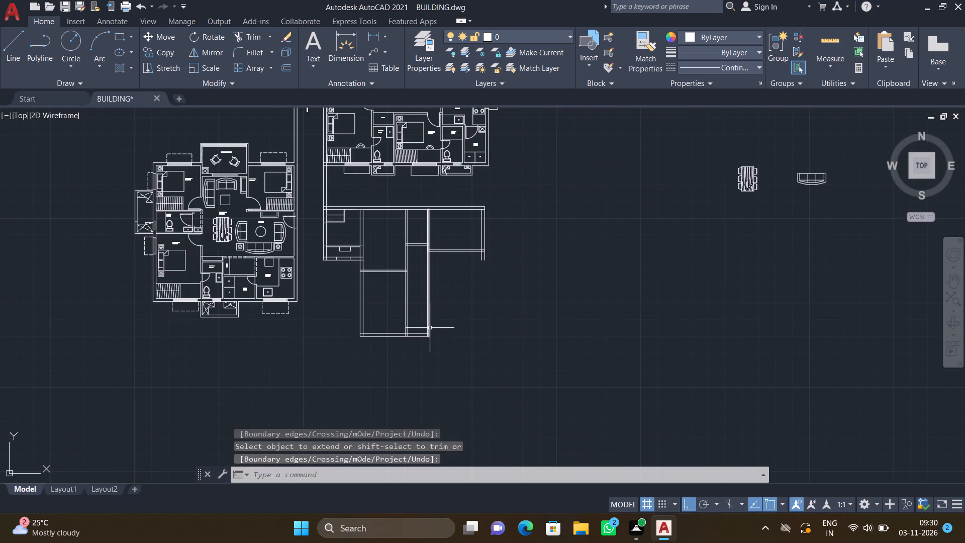
scroll(434, 311, "up", 1)
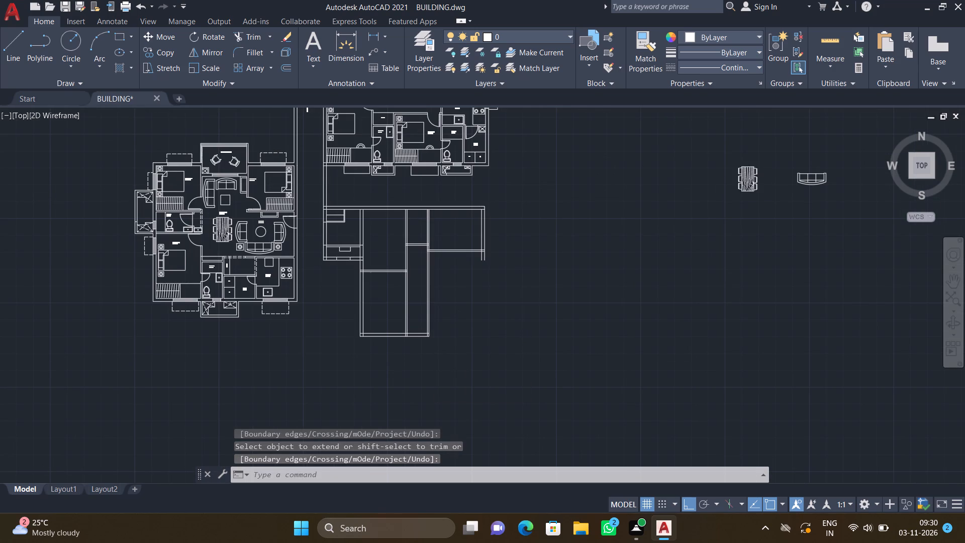
key("o")
key("Return")
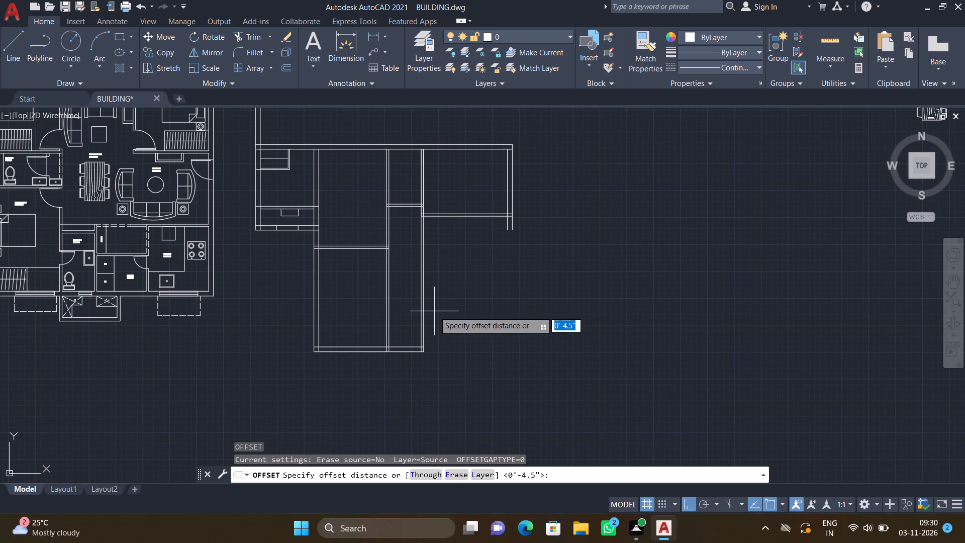
type("8'")
key("Return")
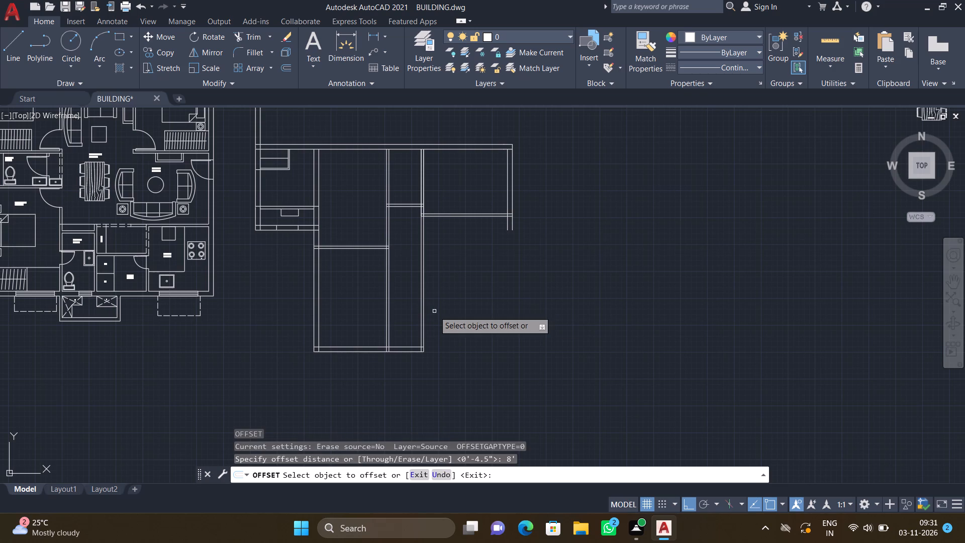
scroll(422, 350, "up", 2)
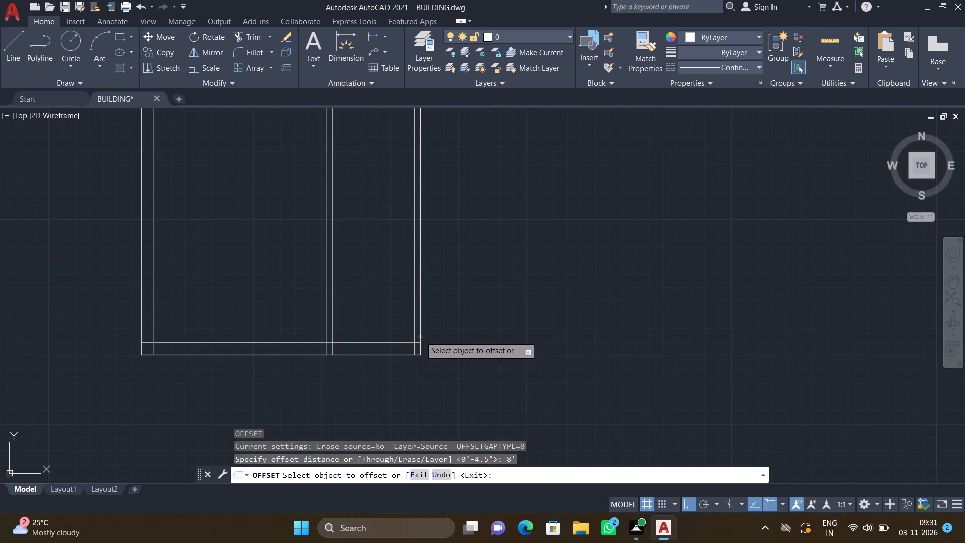
left_click(420, 333)
left_click(559, 337)
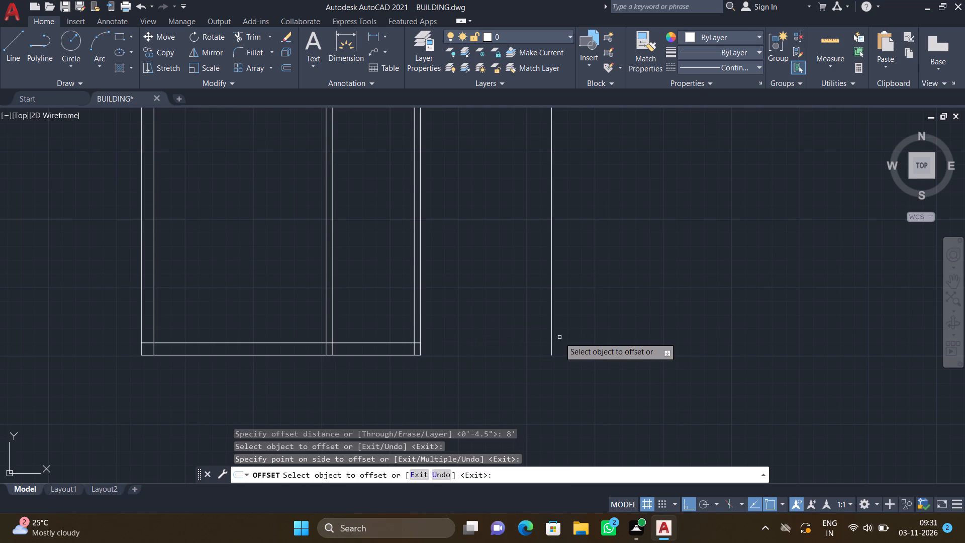
key("Return")
Offset the new 8' line 4.5" east to form another double-line partition wall.
key("o")
key("Return")
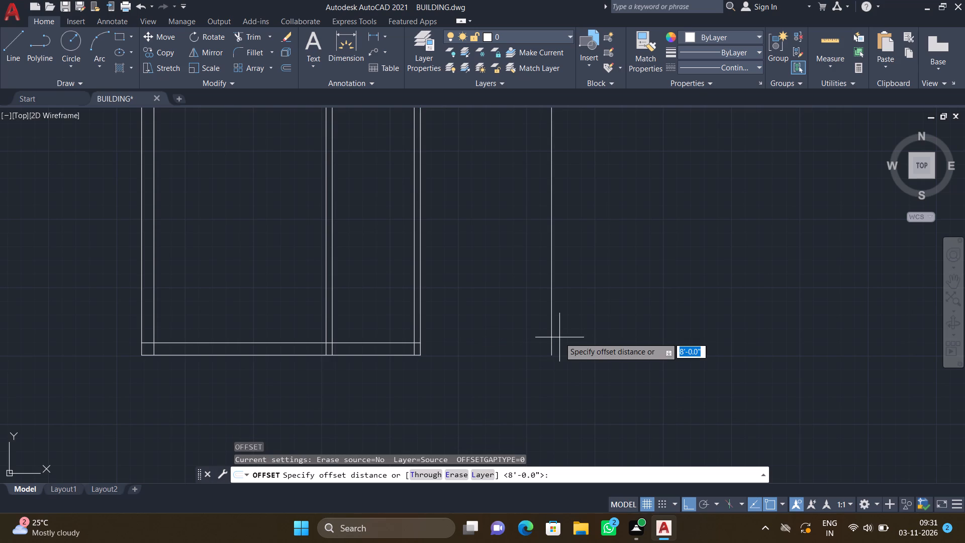
type("4.5\"")
key("Return")
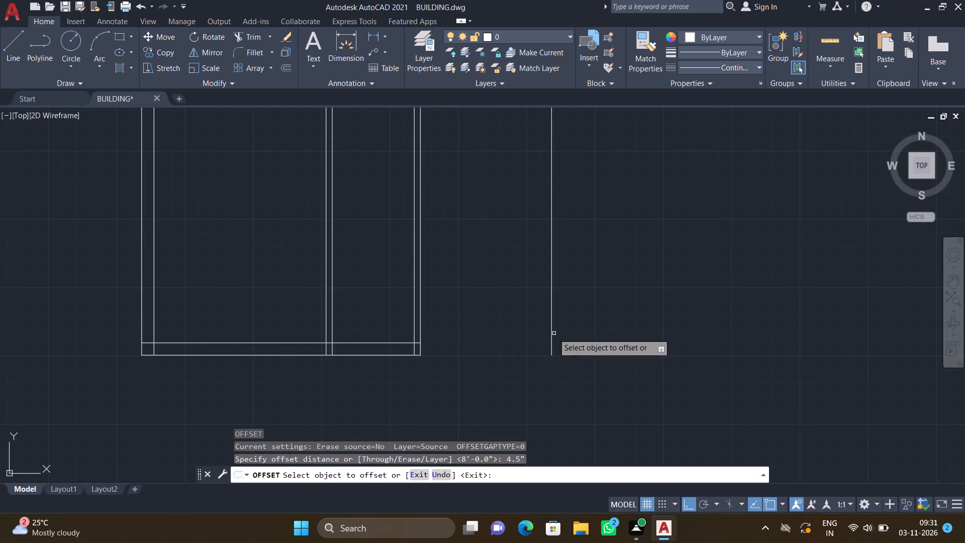
left_click(550, 327)
left_click(586, 327)
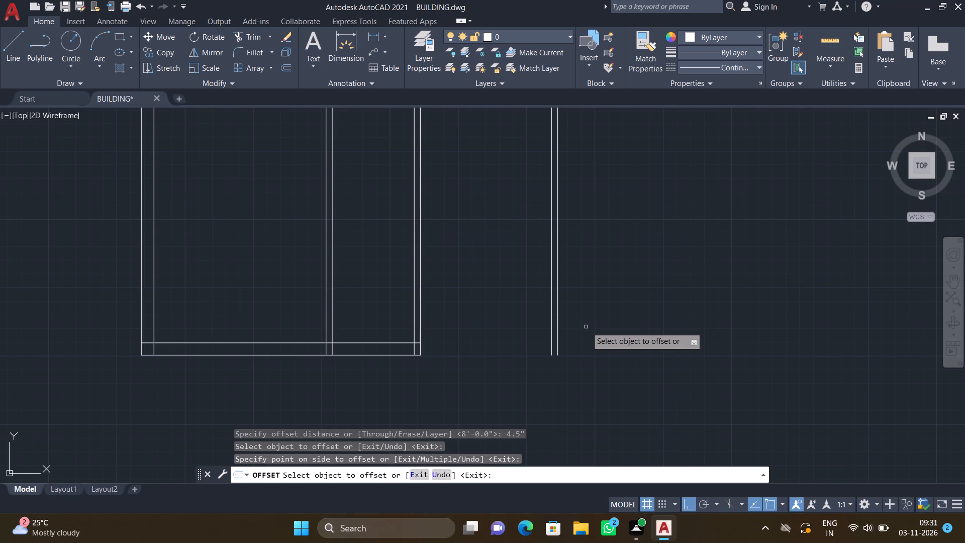
key("Return")
Draw a line about 18'10" south from the end of the flat's east wall inner line, level with the south wall's outer line.
scroll(585, 325, "down", 2)
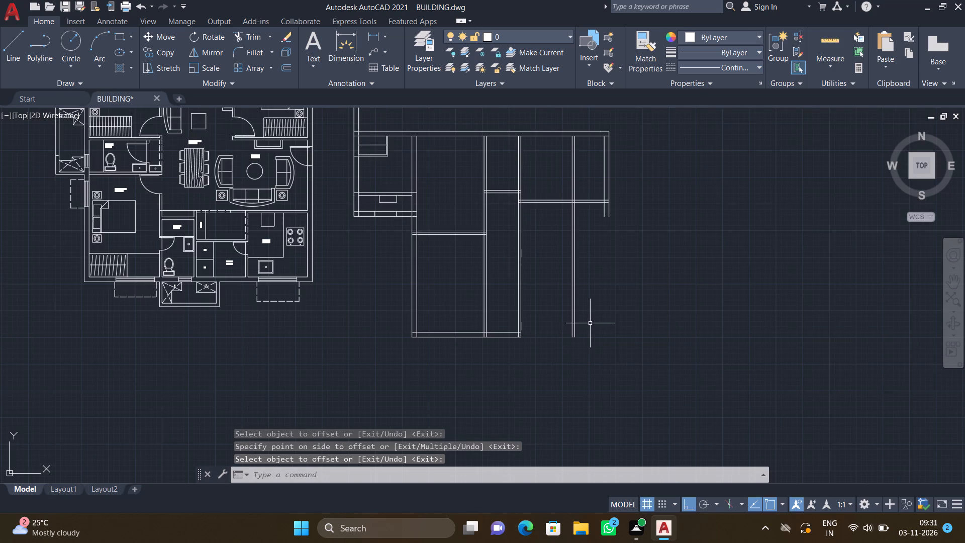
scroll(592, 319, "up", 1)
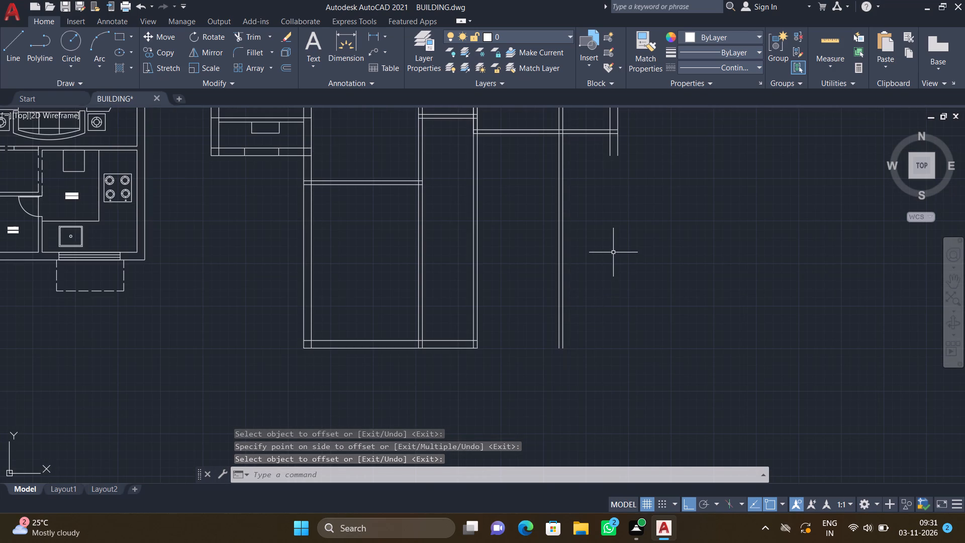
key("l")
key("Return")
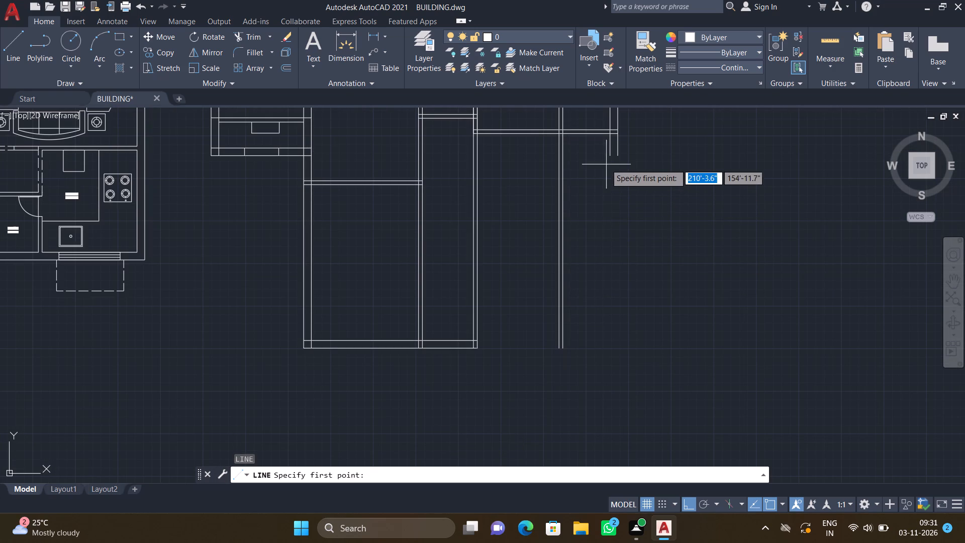
left_click(610, 154)
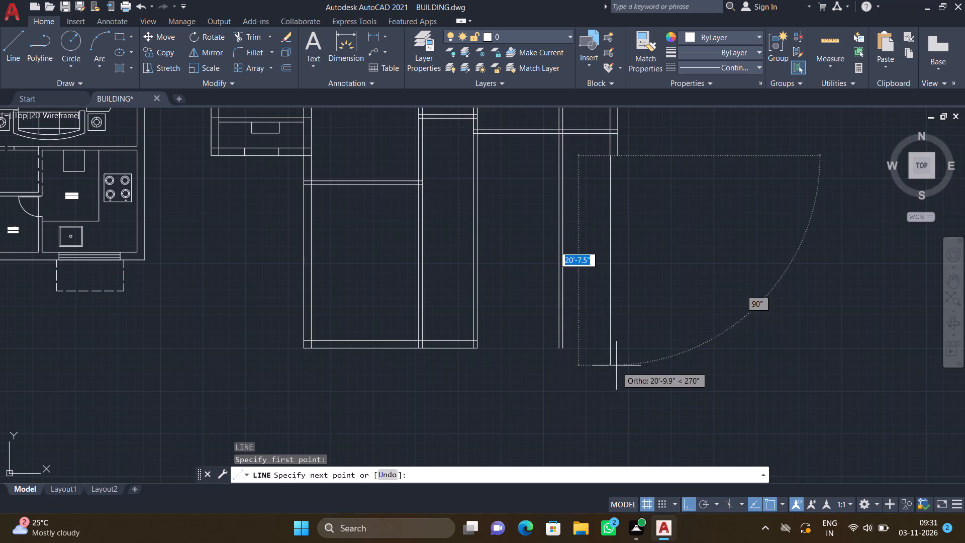
scroll(590, 352, "up", 1)
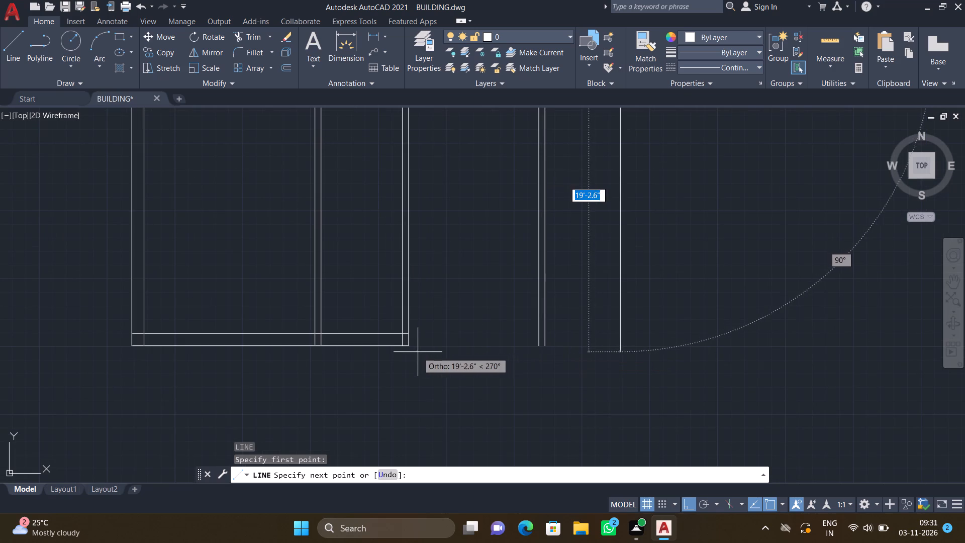
left_click(622, 344)
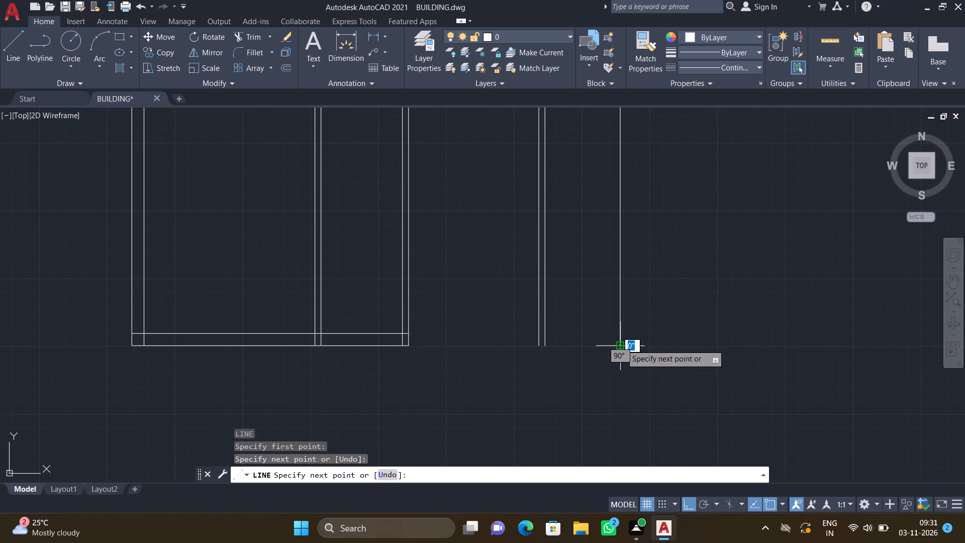
key("Return")
Draw a line south from the end of the flat's east wall outer line, level with the lower end of its inner line.
scroll(618, 345, "down", 5)
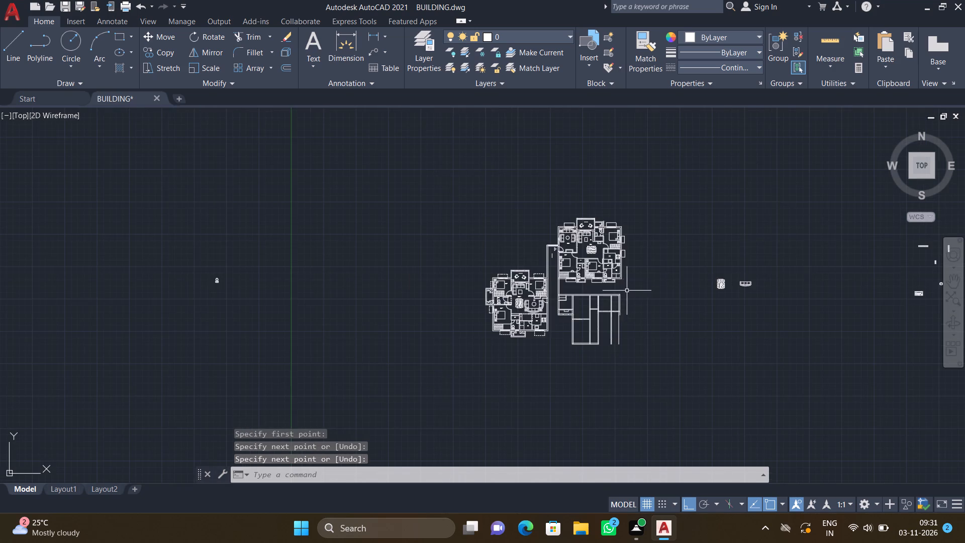
scroll(619, 310, "up", 5)
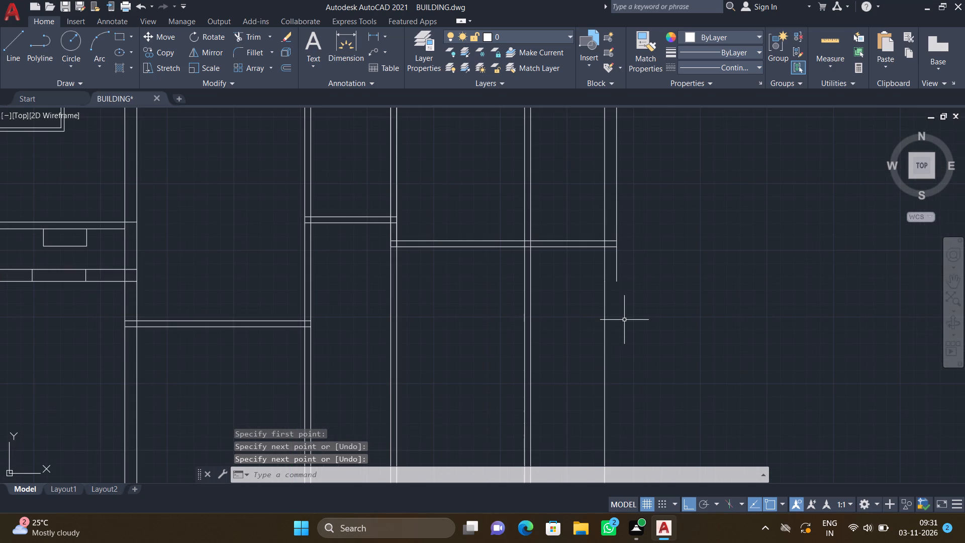
key("l")
key("Return")
scroll(624, 280, "up", 2)
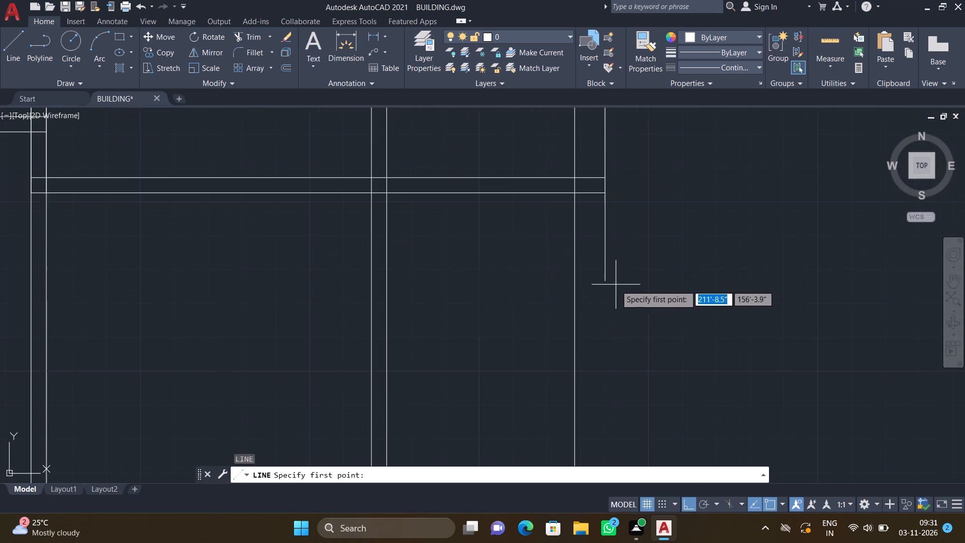
left_click(603, 281)
scroll(604, 373, "down", 5)
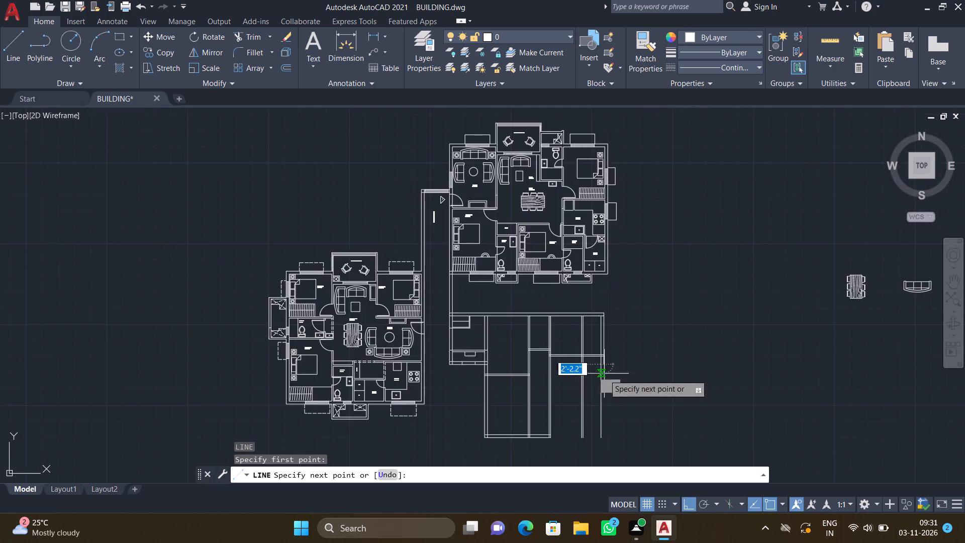
scroll(609, 395, "down", 2)
scroll(608, 434, "up", 3)
scroll(594, 355, "up", 2)
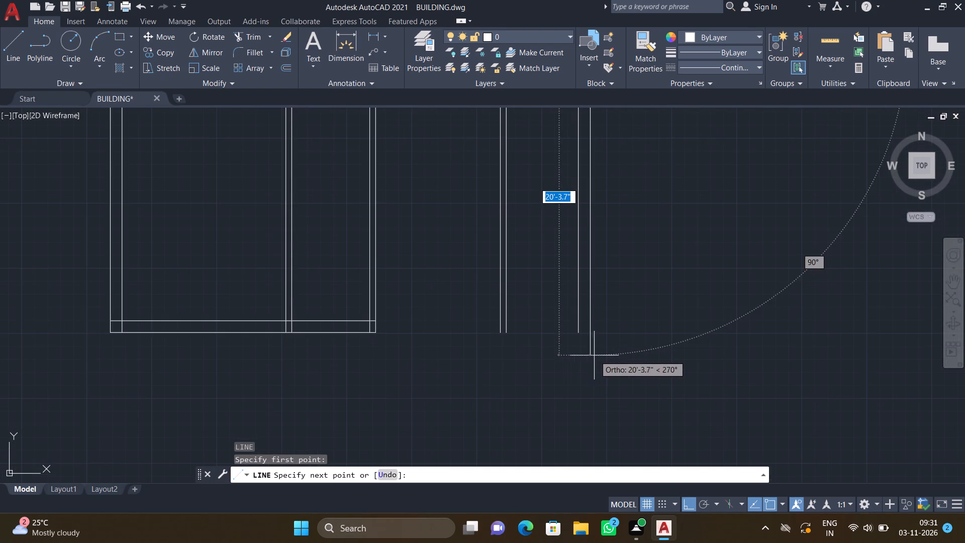
left_click(589, 332)
key("Return")
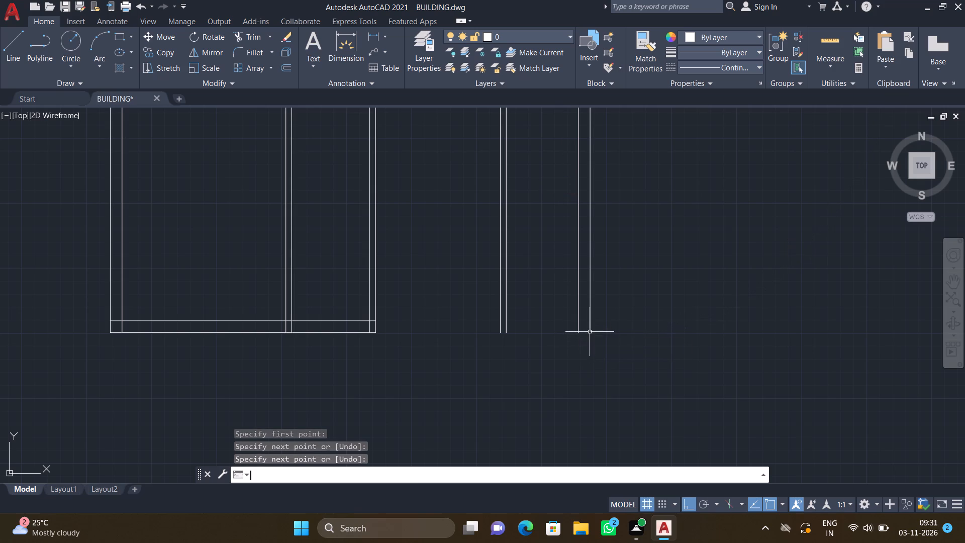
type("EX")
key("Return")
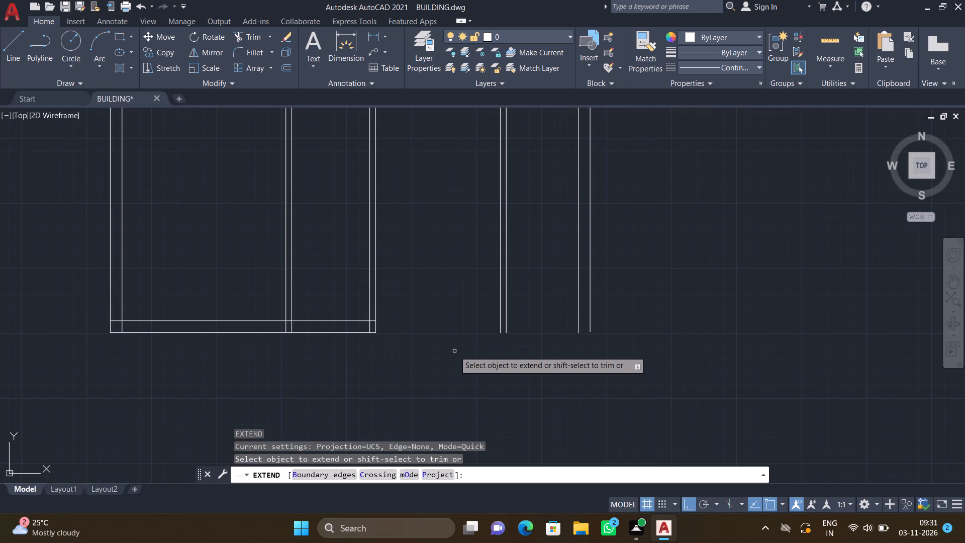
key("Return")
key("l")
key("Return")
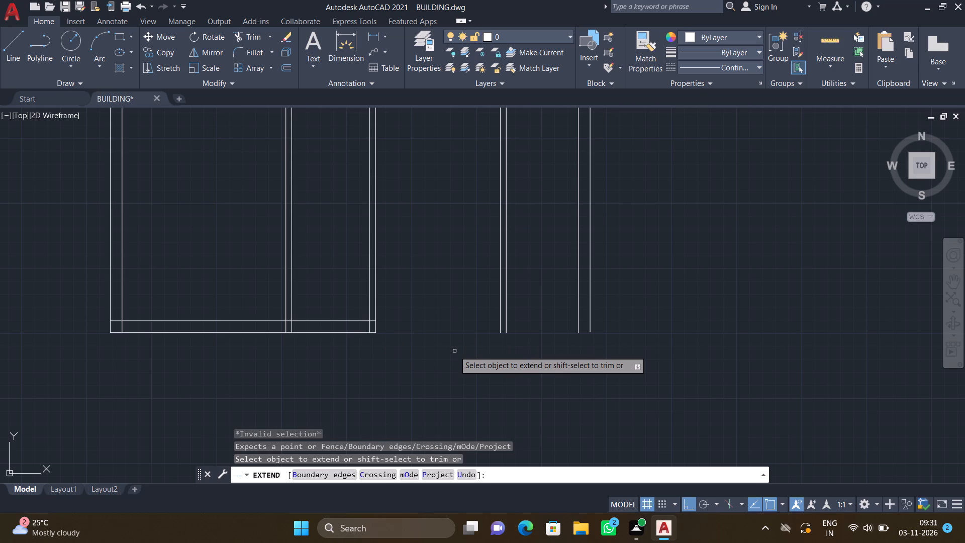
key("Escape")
Draw a line about 13'9" east from the end of the south wall's outer line to the east wall's outer line.
key("l")
key("Return")
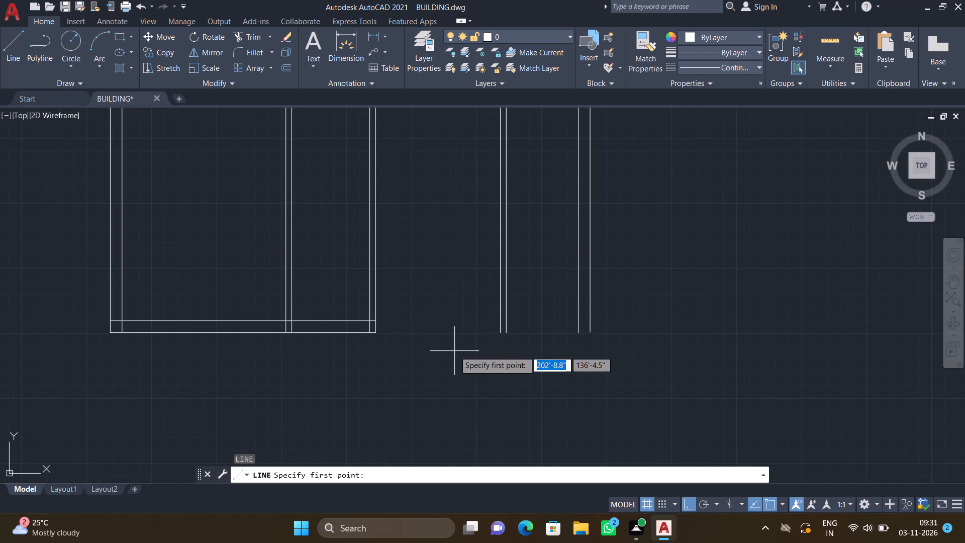
scroll(383, 344, "up", 2)
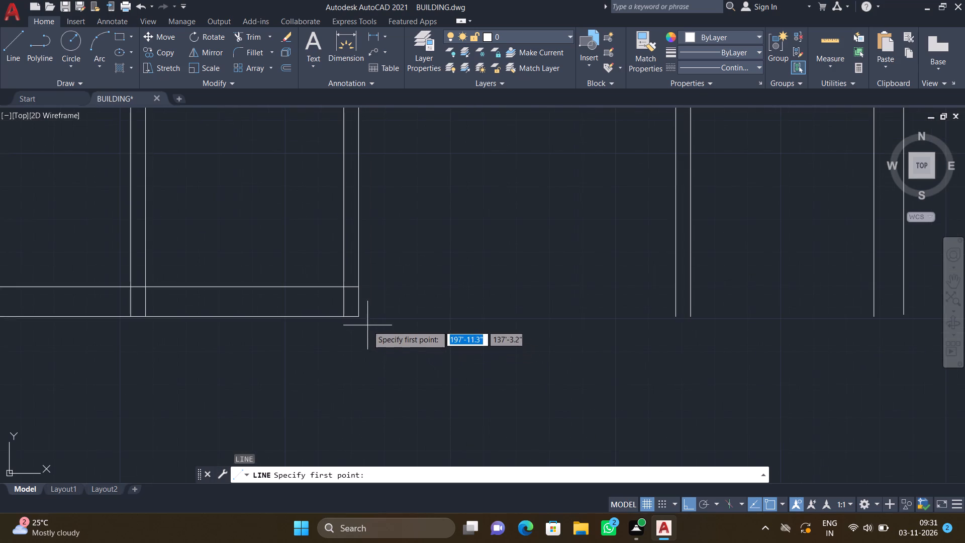
left_click_drag(360, 317, 370, 320)
scroll(528, 318, "down", 3)
scroll(609, 321, "up", 2)
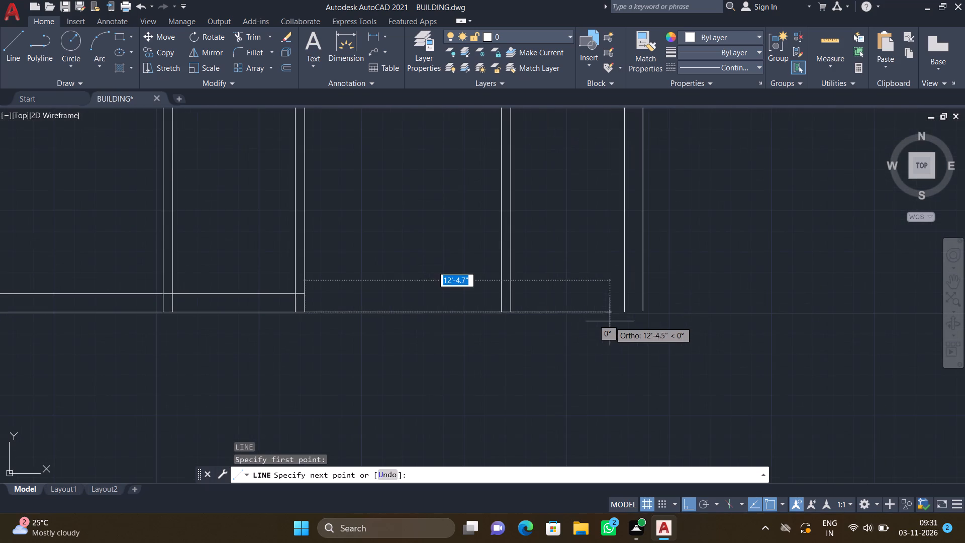
left_click(643, 316)
key("Return")
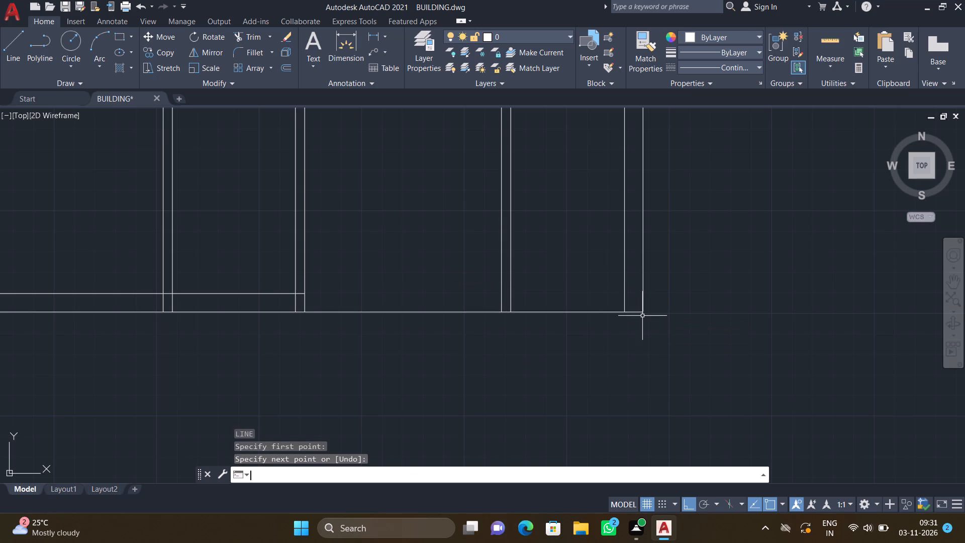
Draw a line about 13'9" east from the end of the south wall's inner line to the east wall's outer line.
key("l")
key("Return")
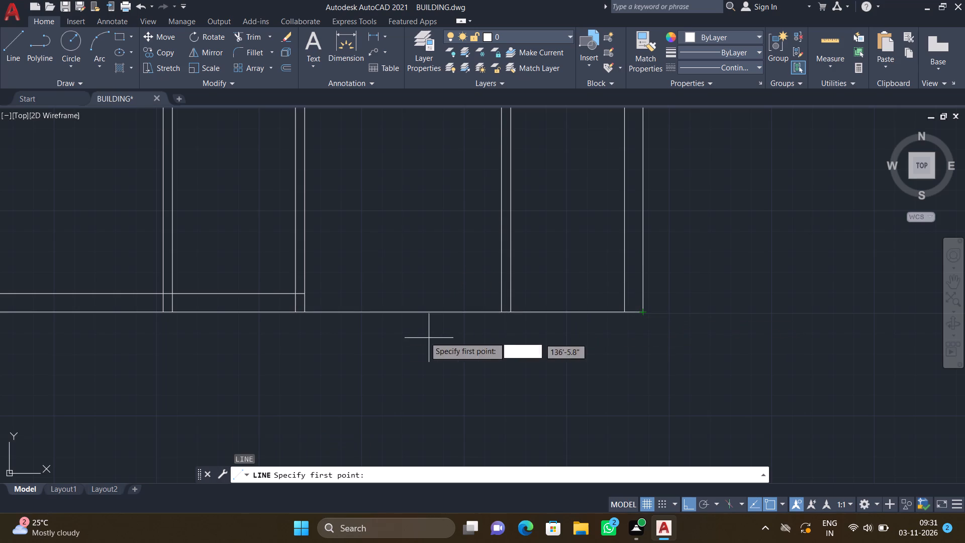
scroll(315, 301, "up", 3)
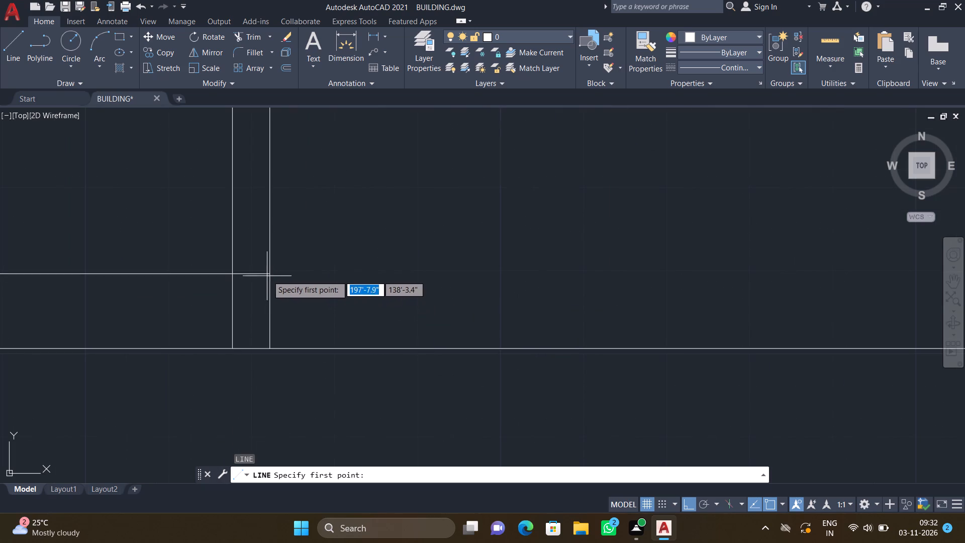
left_click(271, 273)
scroll(545, 286, "down", 4)
scroll(707, 281, "up", 2)
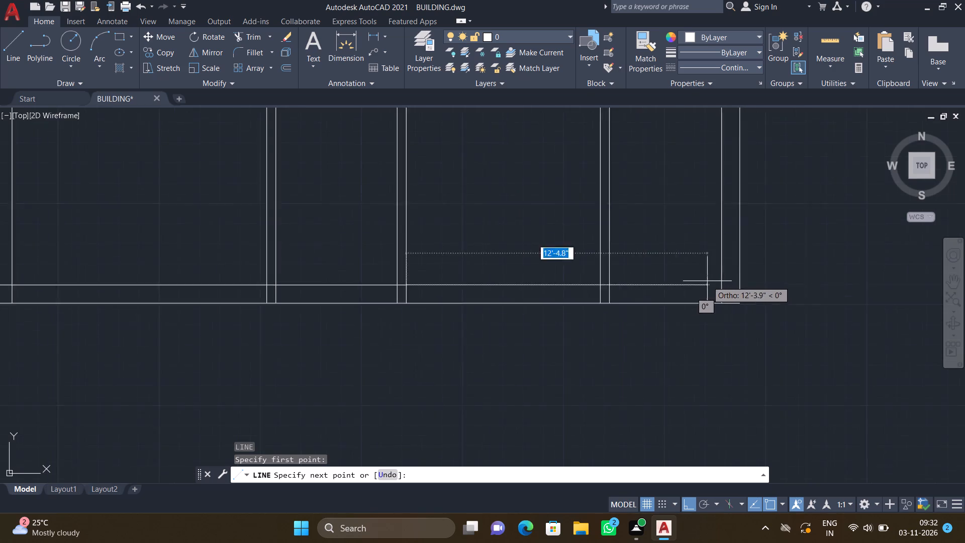
scroll(707, 281, "up", 1)
scroll(777, 291, "up", 2)
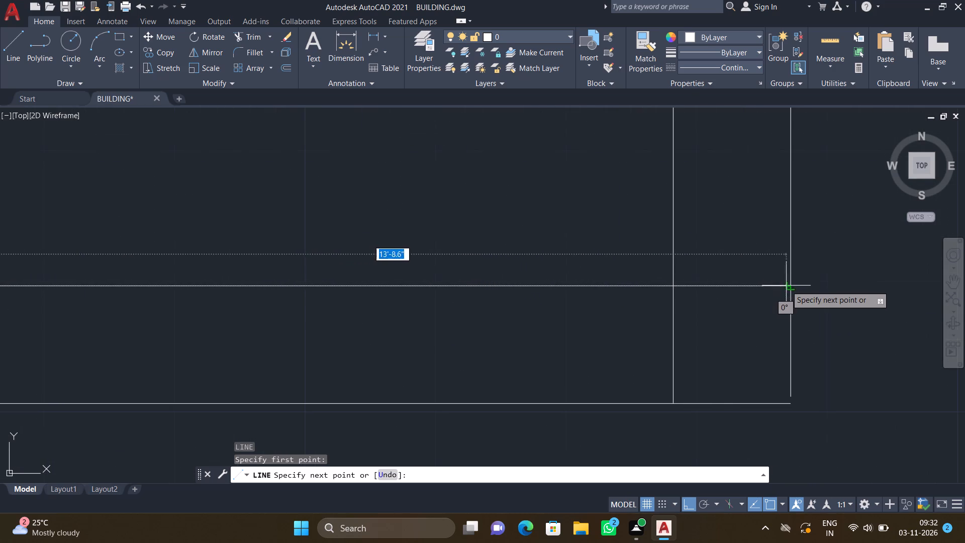
left_click(790, 284)
key("Return")
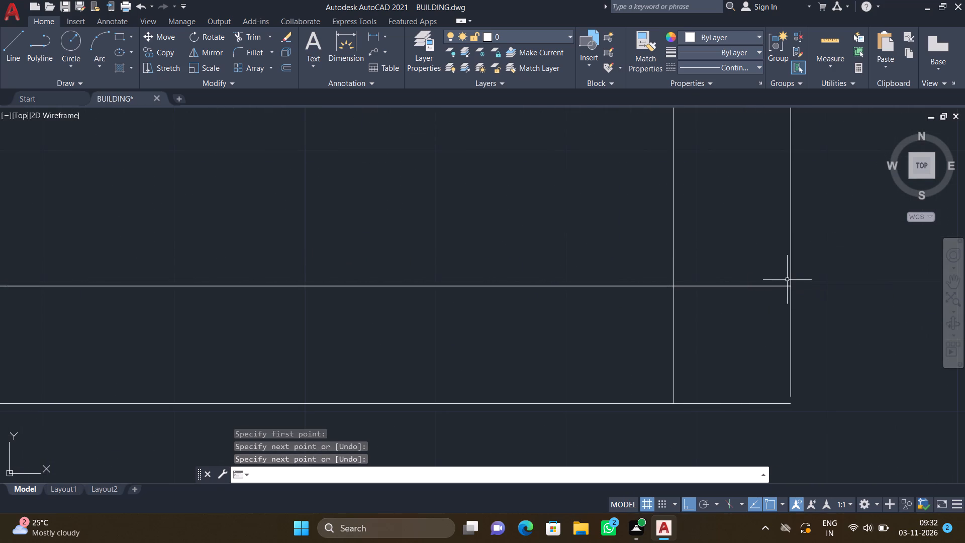
Extend the east wall's outer line south to meet the south wall's outer line and close the corner.
scroll(797, 402, "up", 2)
type("EX")
key("Return")
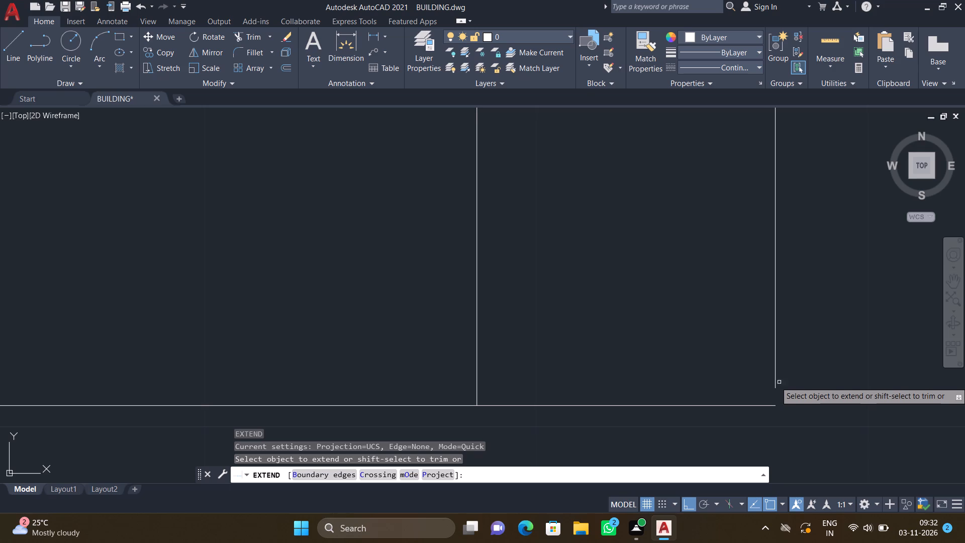
left_click(777, 380)
key("Return")
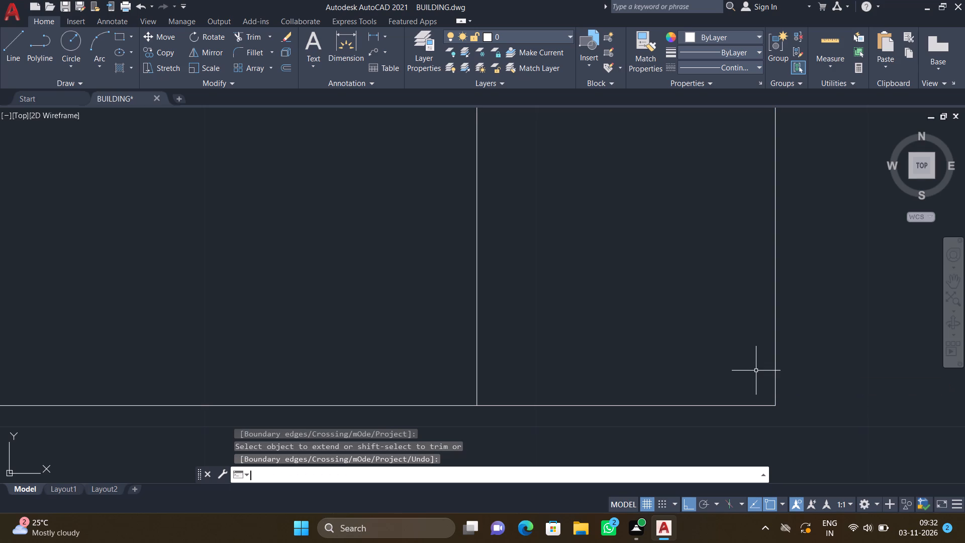
Offset the inner line of the south wall's eastern stretch 10'2" north.
scroll(756, 383, "down", 6)
scroll(662, 307, "down", 5)
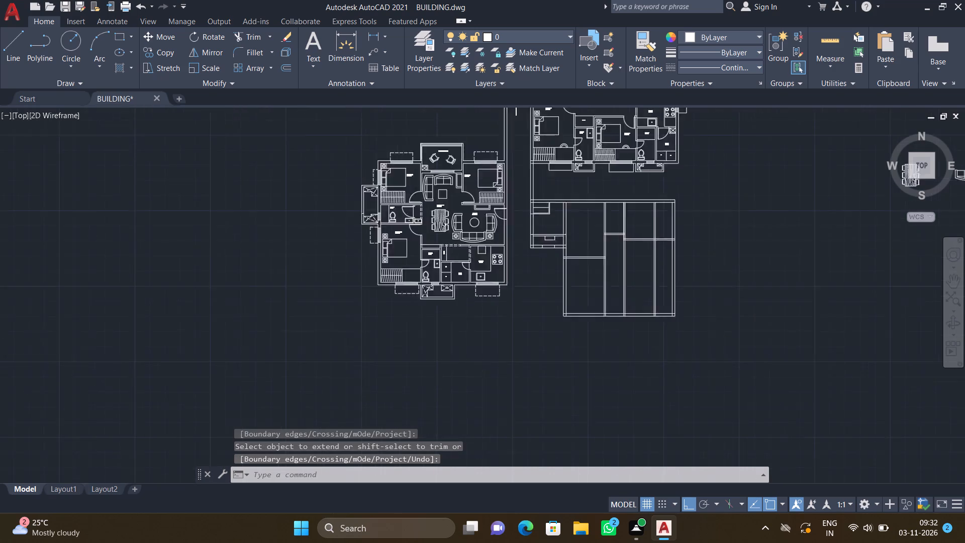
scroll(662, 294, "up", 2)
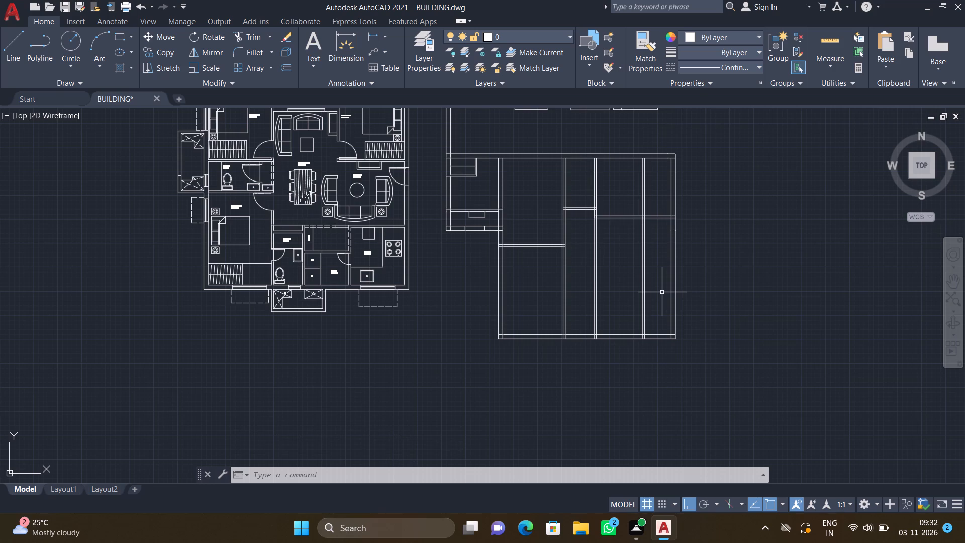
key("o")
key("Return")
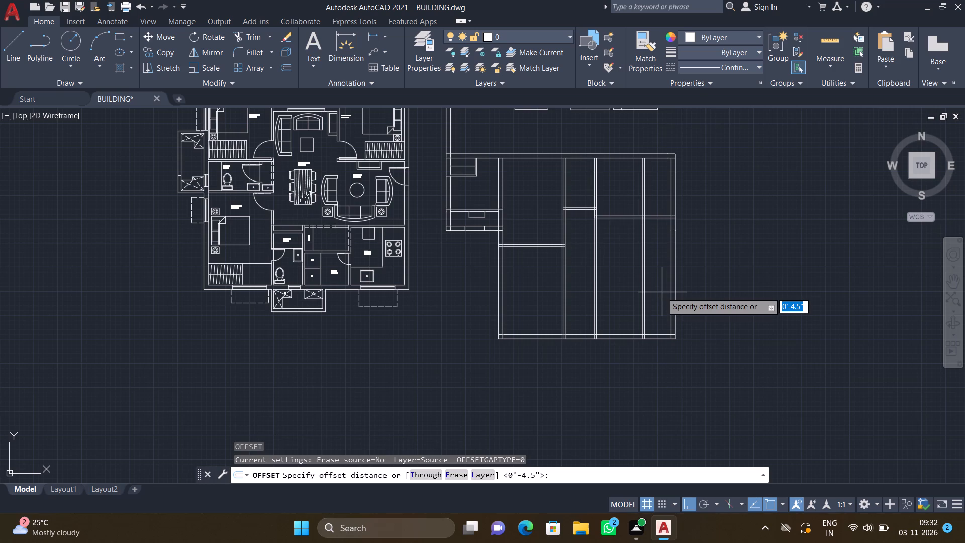
type("10'")
type("2\"")
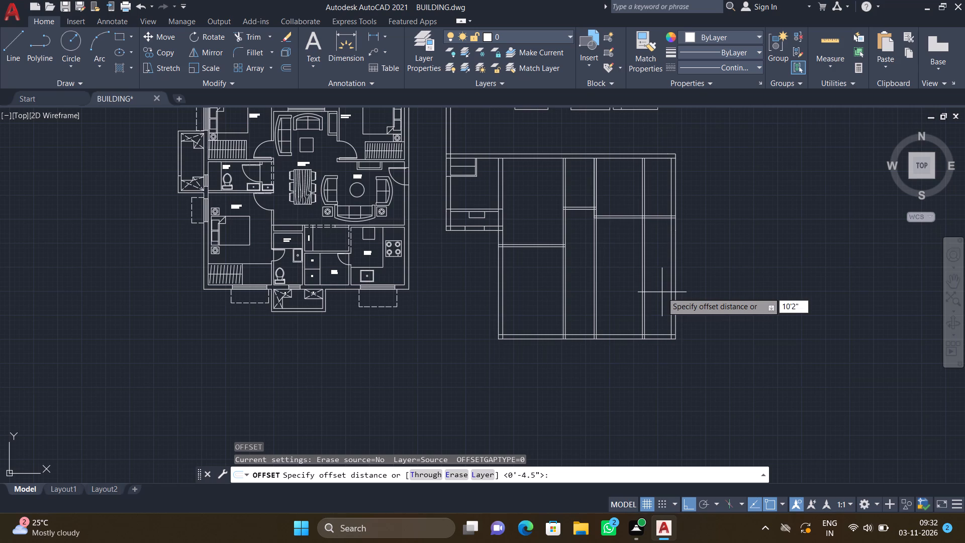
key("Return")
scroll(662, 292, "up", 1)
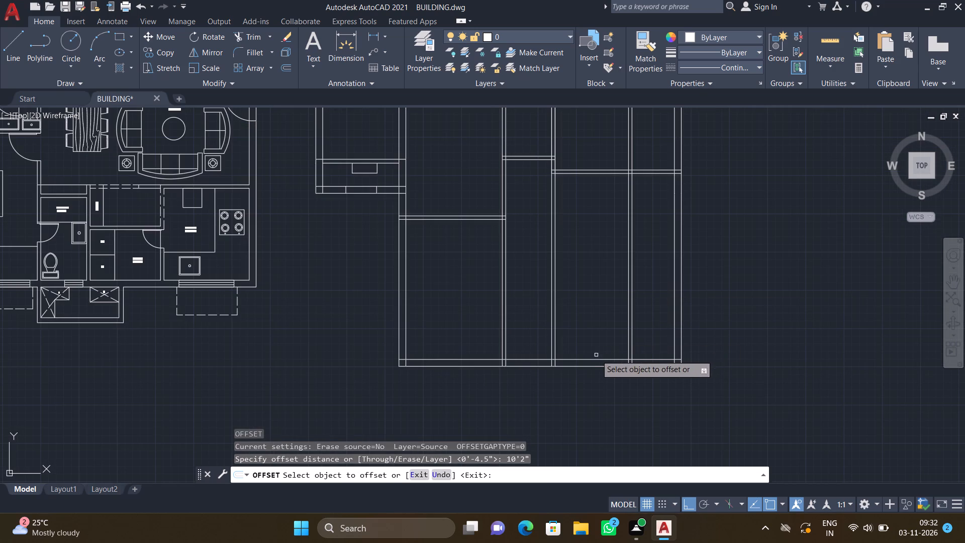
left_click(591, 359)
left_click(595, 281)
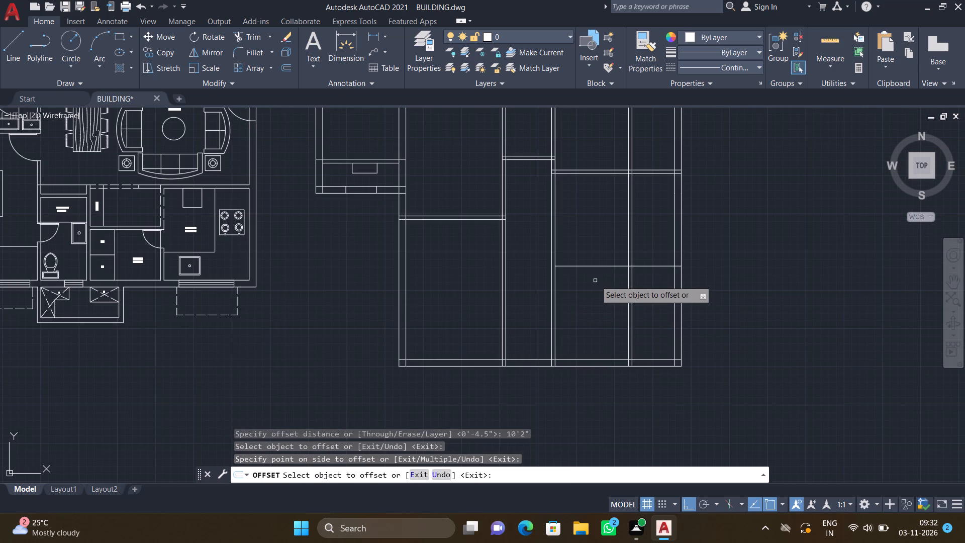
key("Return")
Offset the new 10'2" line 4.5" north to form a double-line partition wall.
key("o")
key("Return")
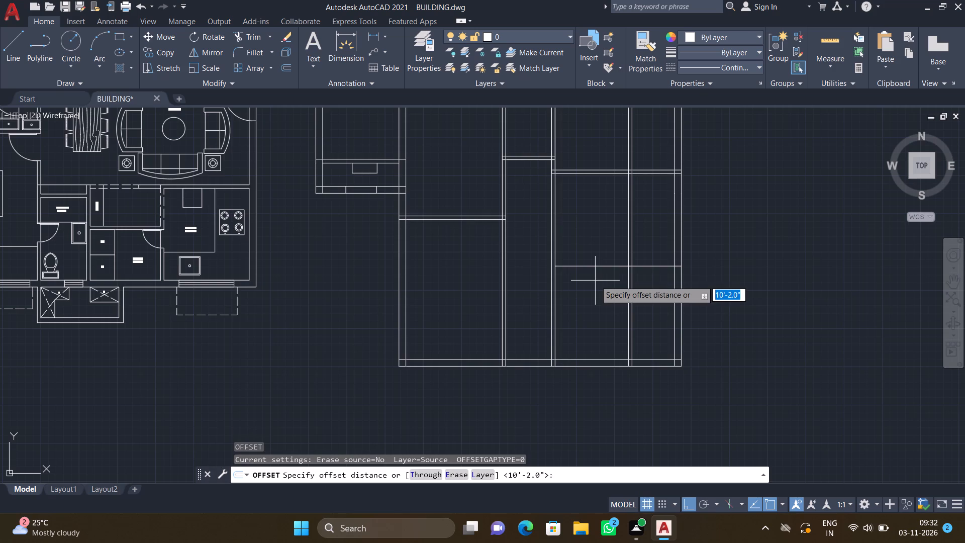
type("4.5\"")
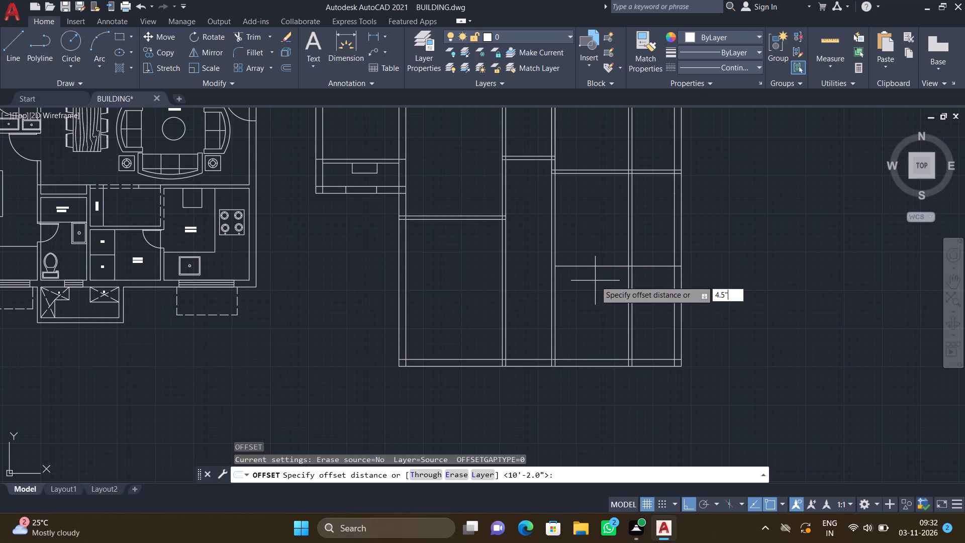
key("Return")
left_click(597, 266)
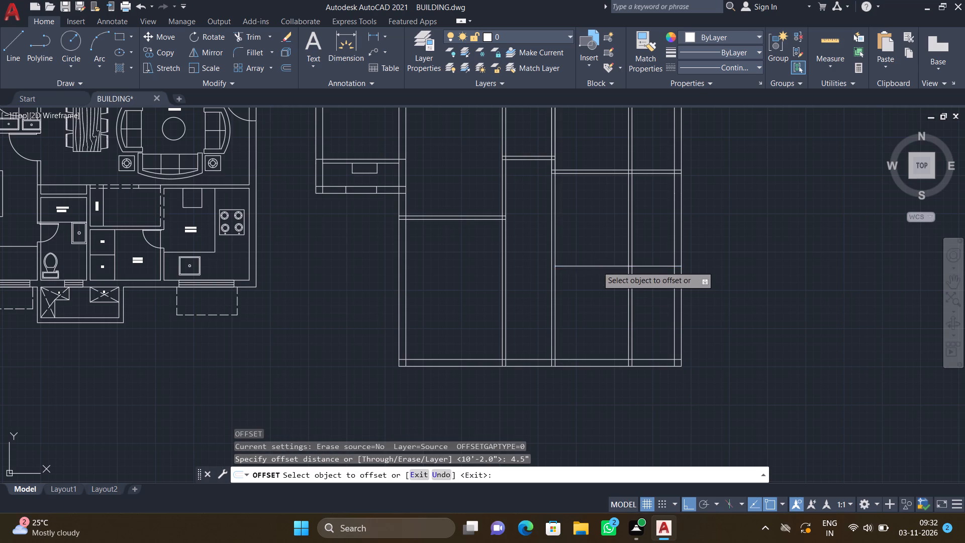
left_click(598, 240)
key("Return")
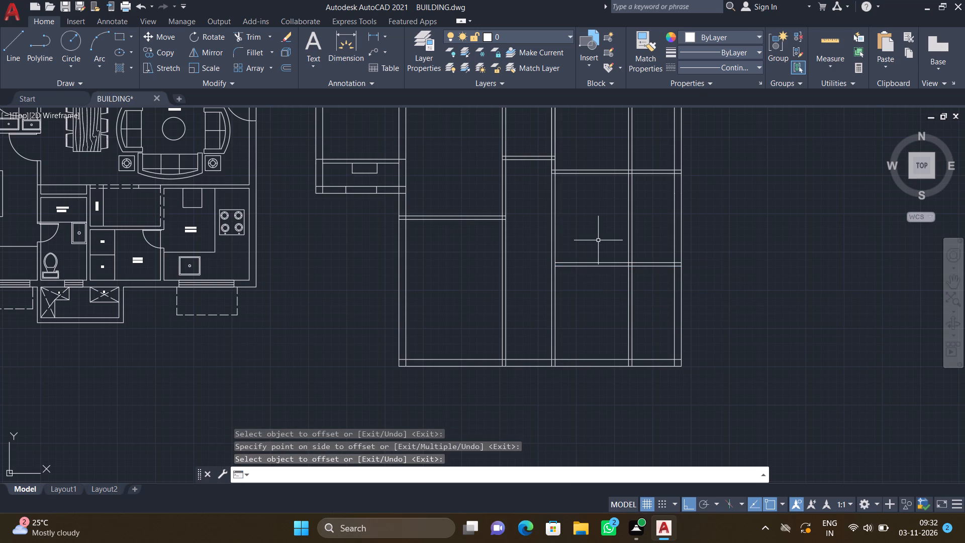
Offset the inner line of the south wall's western stretch 9' north, across the southwest and narrow rooms.
key("o")
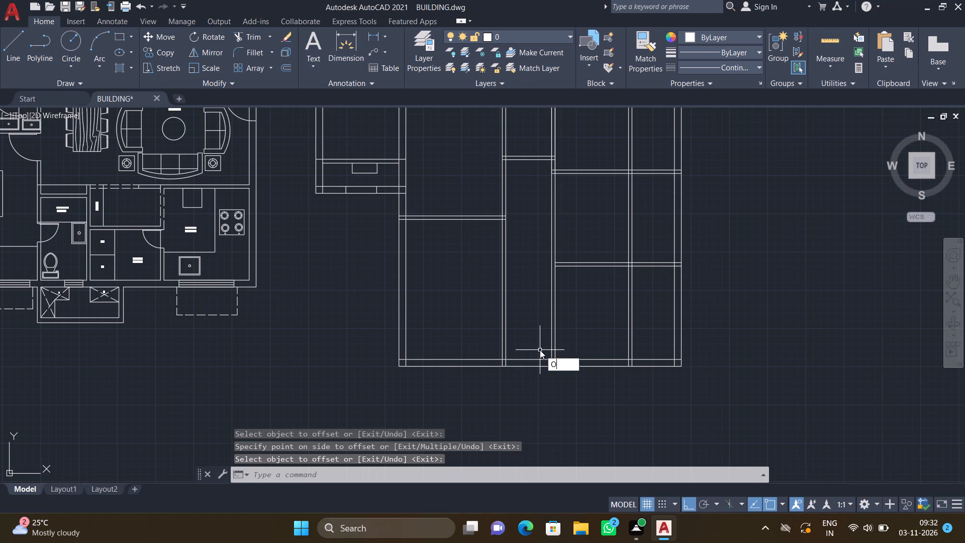
key("Return")
type("9'")
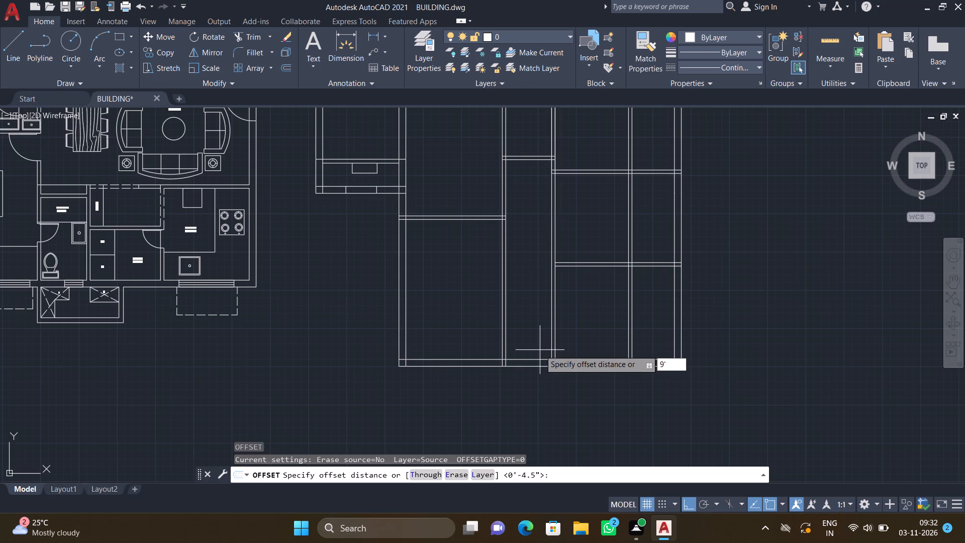
key("Return")
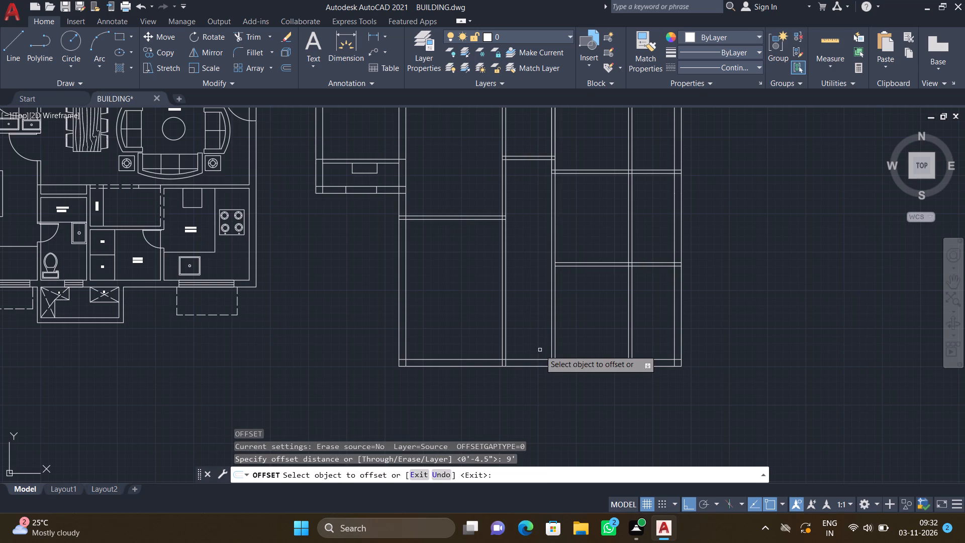
left_click(530, 360)
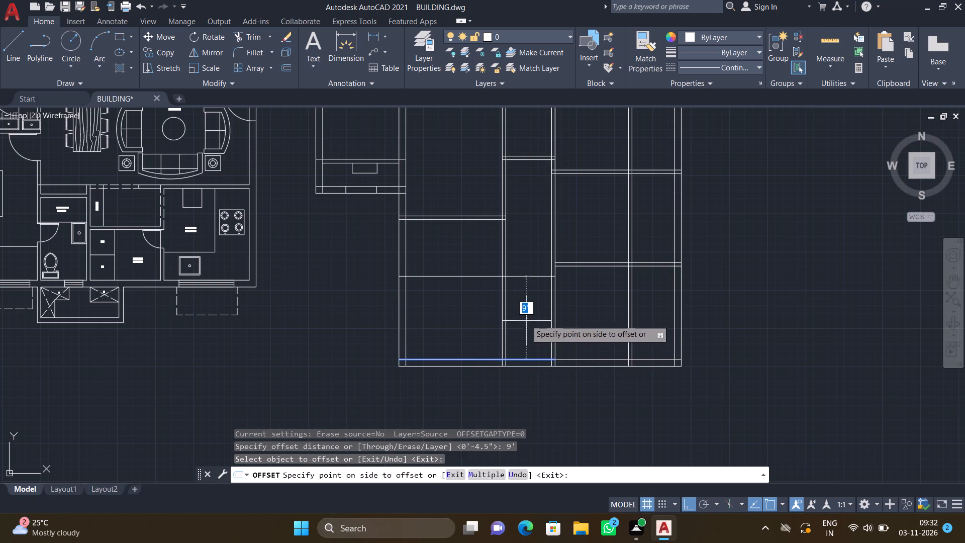
left_click(521, 304)
key("Return")
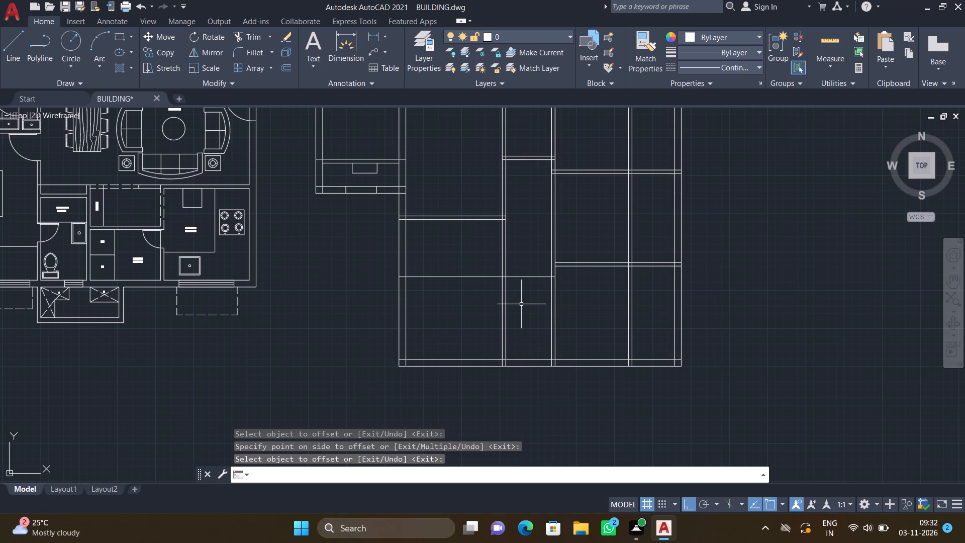
Trim the 9' offset line out of the southwest room and west wall, keeping only its stretch across the narrow room.
type("TR")
key("Return")
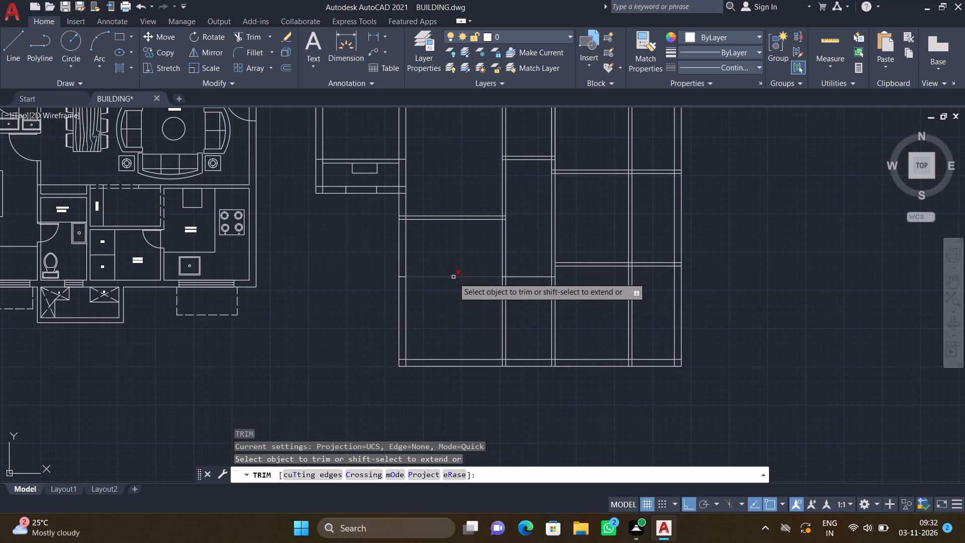
left_click(453, 278)
scroll(405, 283, "up", 1)
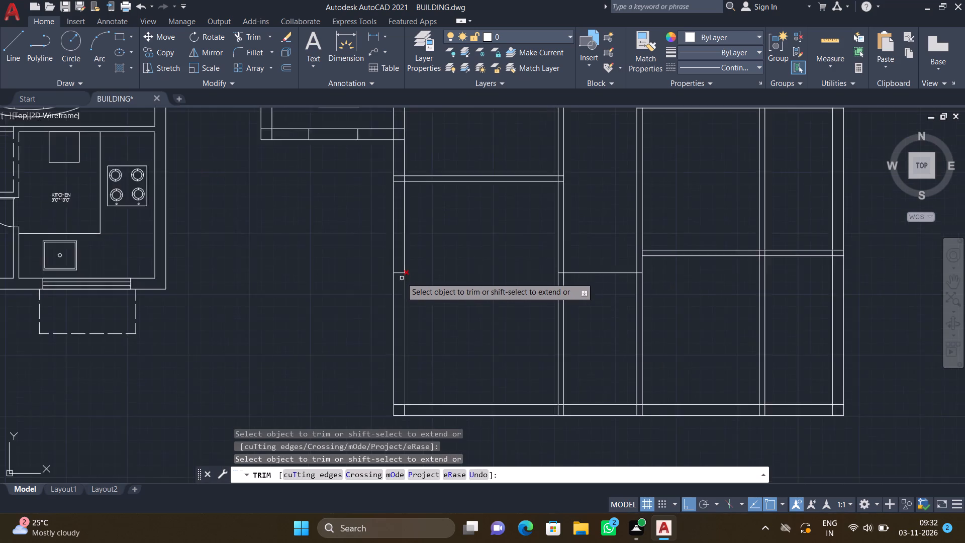
scroll(401, 277, "up", 1)
left_click(399, 271)
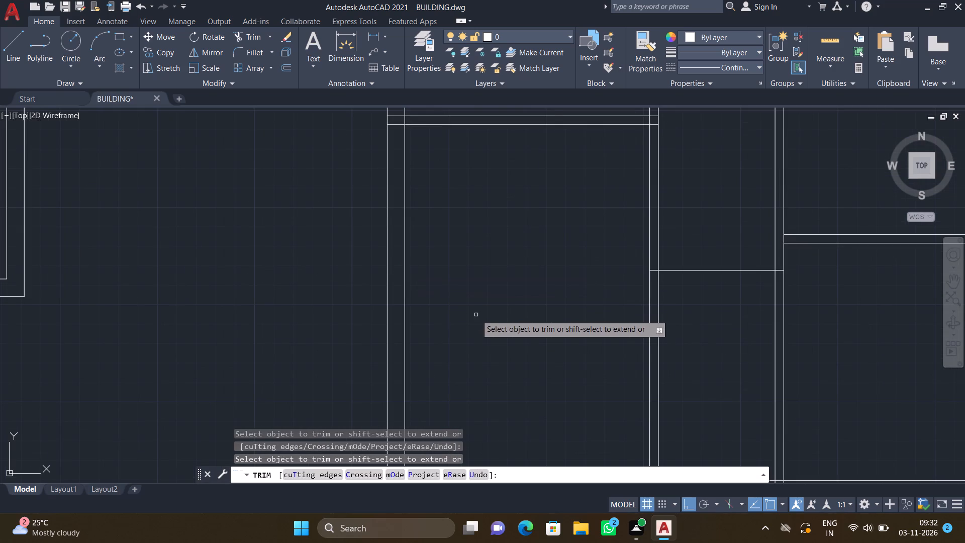
key("Return")
Offset the remaining line across the narrow room 4.5" north to form a double-line partition.
key("o")
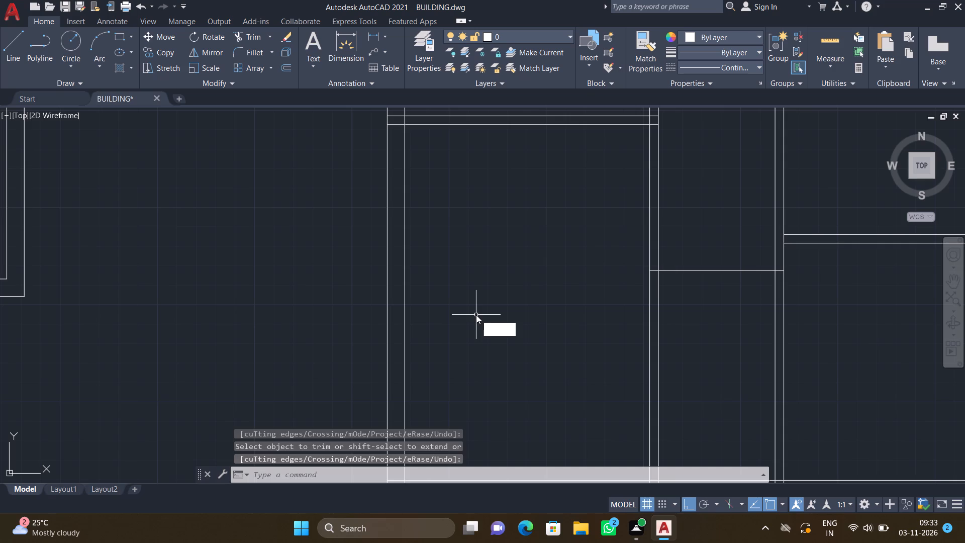
key("Return")
type("4.5\"")
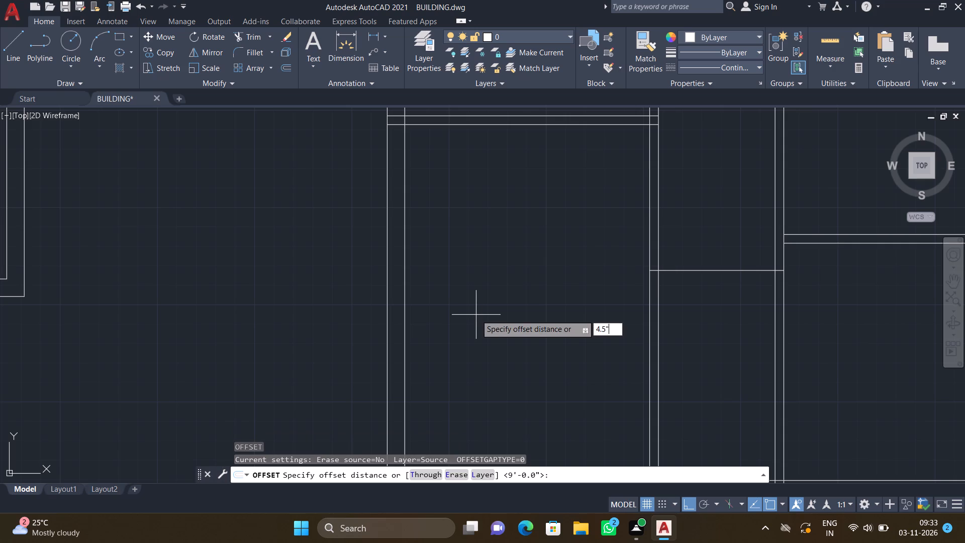
key("Return")
scroll(473, 336, "down", 2)
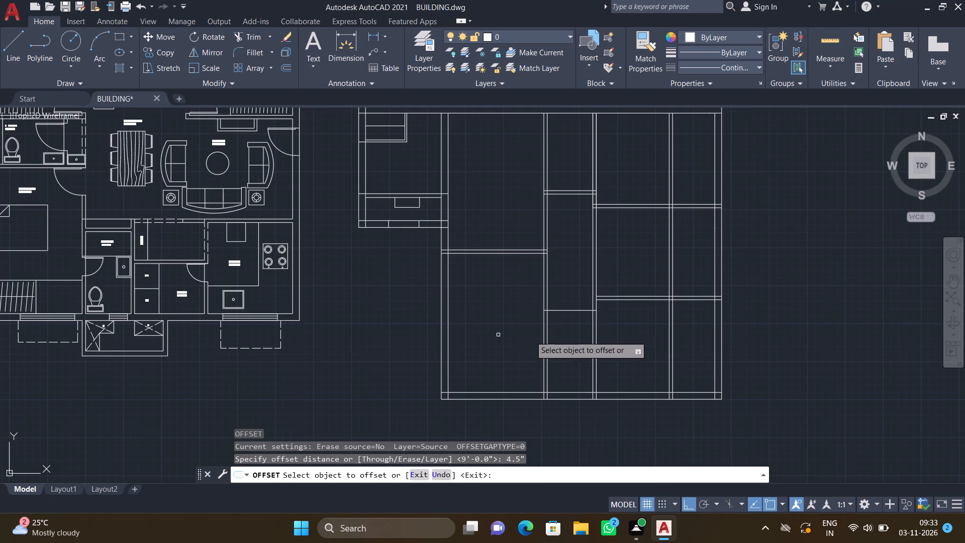
scroll(561, 314, "up", 2)
left_click(560, 306)
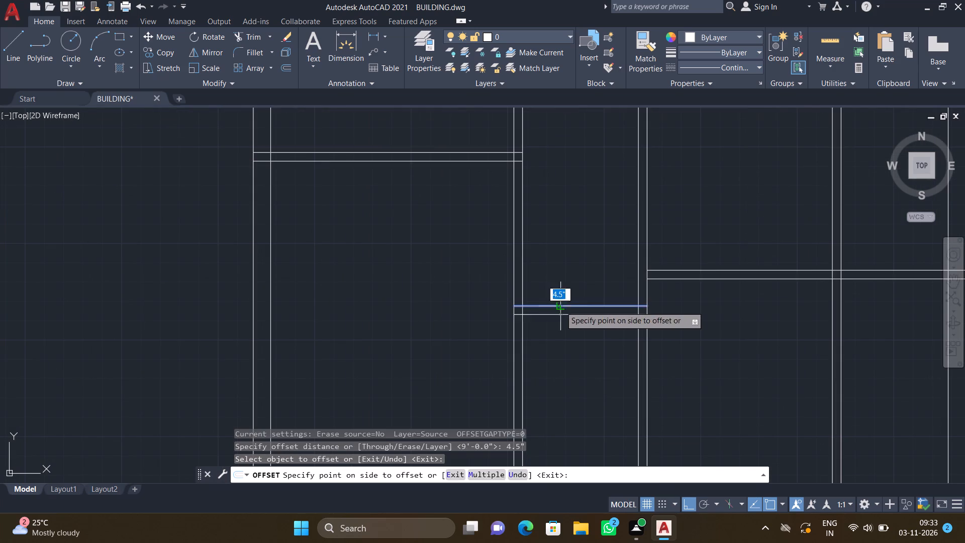
left_click(559, 278)
key("Return")
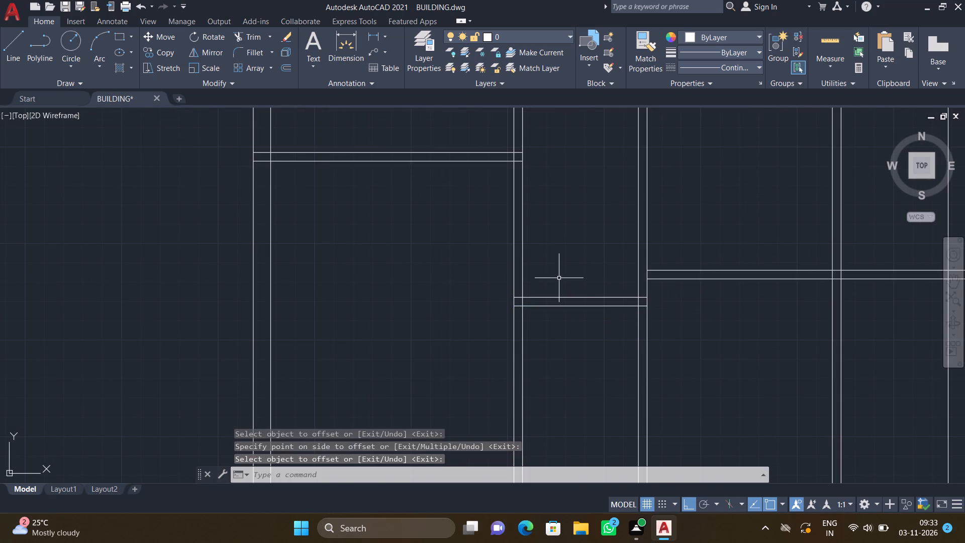
Trim both lines of the narrow room's east wall between the two eastern cross partitions to open up the middle space.
scroll(567, 296, "down", 4)
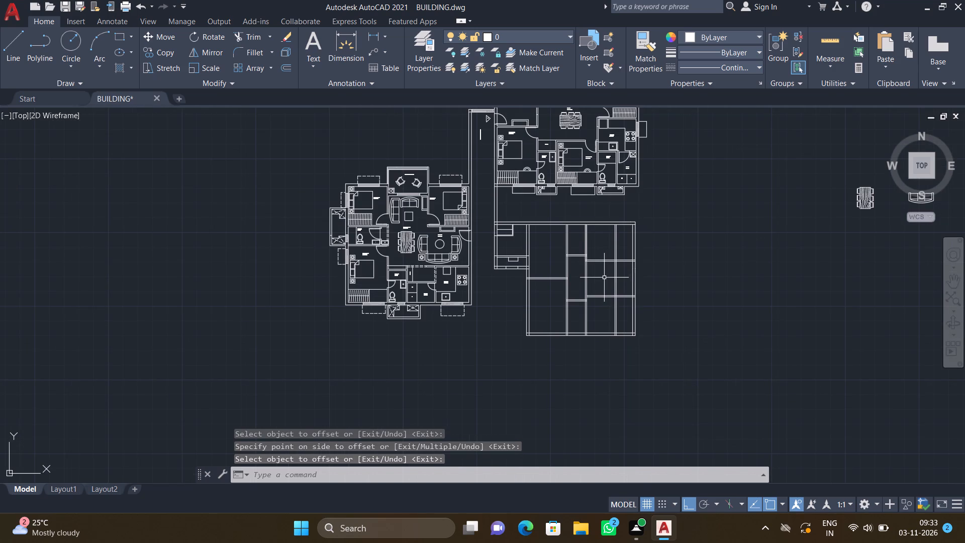
scroll(604, 278, "up", 2)
type("TR")
key("Return")
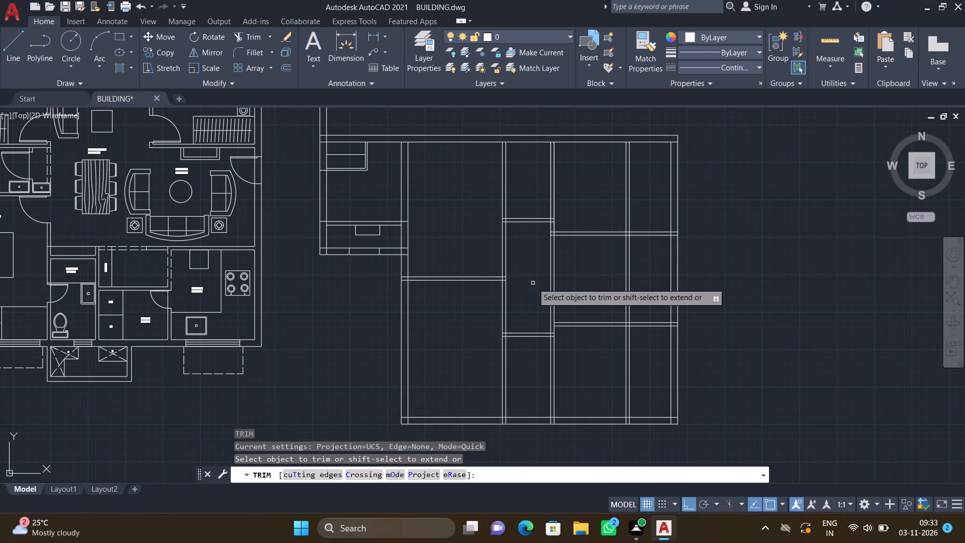
left_click_drag(534, 283, 559, 289)
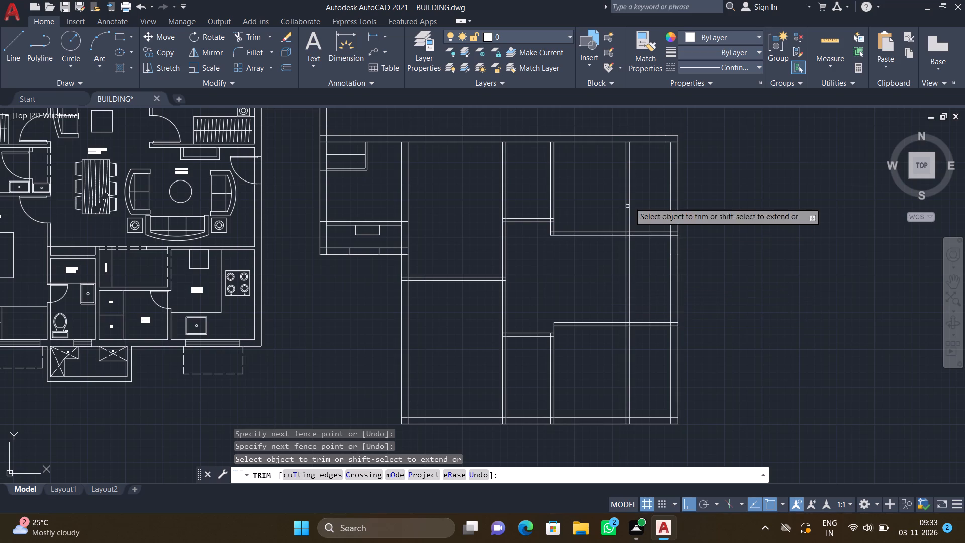
Trim the eastern double-line vertical partition out of the northeast and middle rooms, including its stubs inside the upper cross partition.
left_click(624, 178)
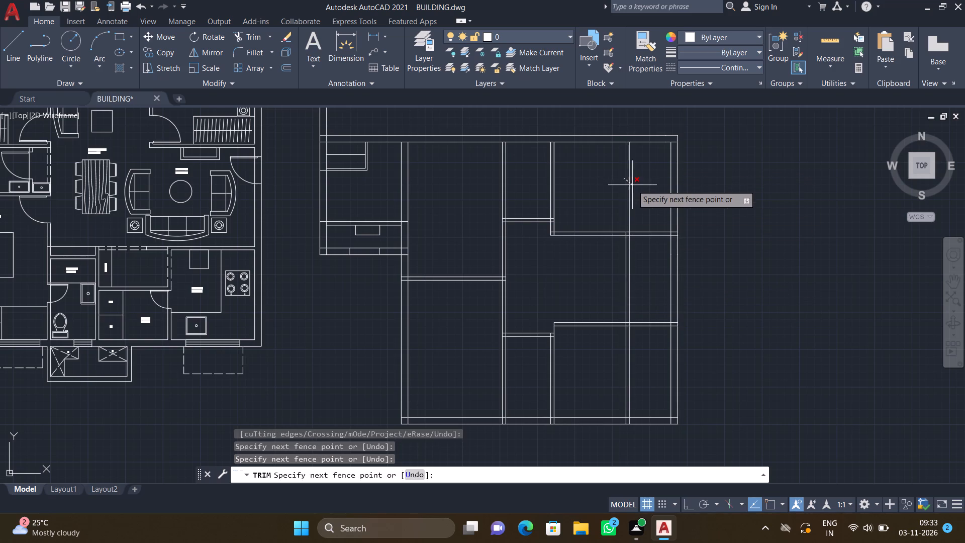
left_click(633, 185)
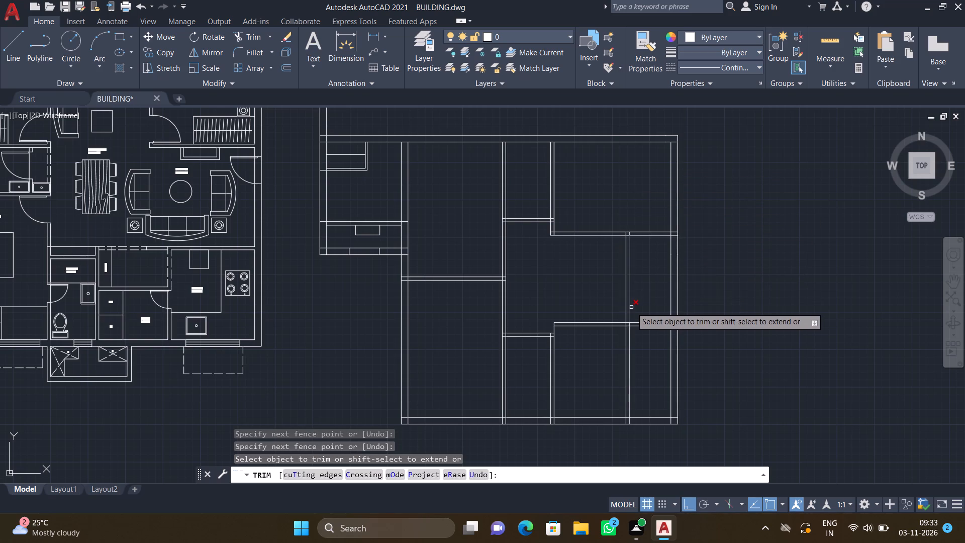
scroll(628, 296, "up", 1)
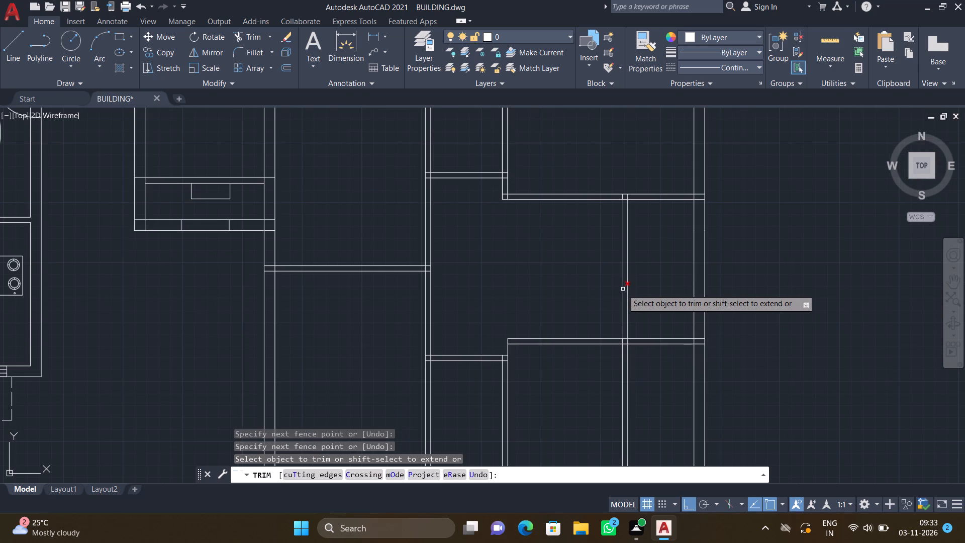
left_click(623, 289)
scroll(629, 280, "up", 1)
double_click(629, 278)
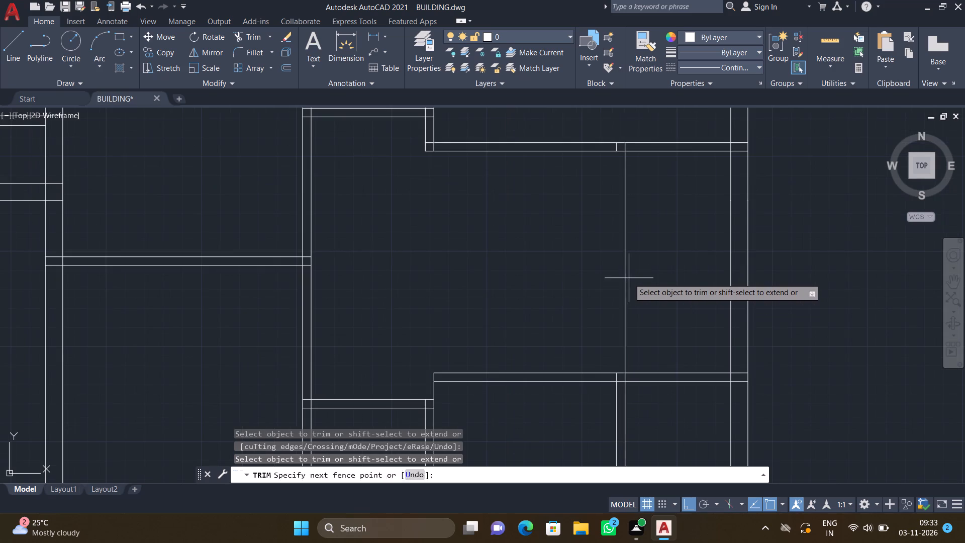
left_click(619, 269)
scroll(616, 145, "up", 2)
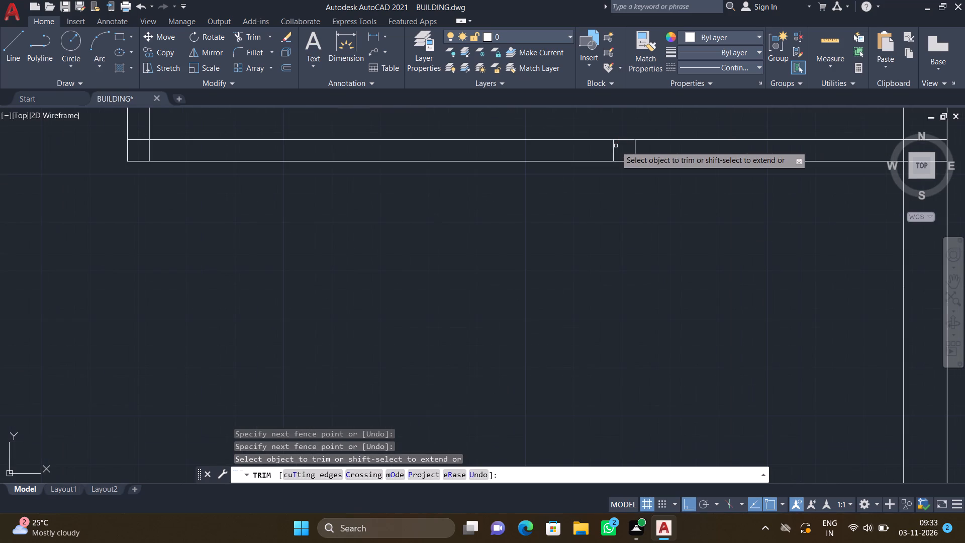
left_click(614, 146)
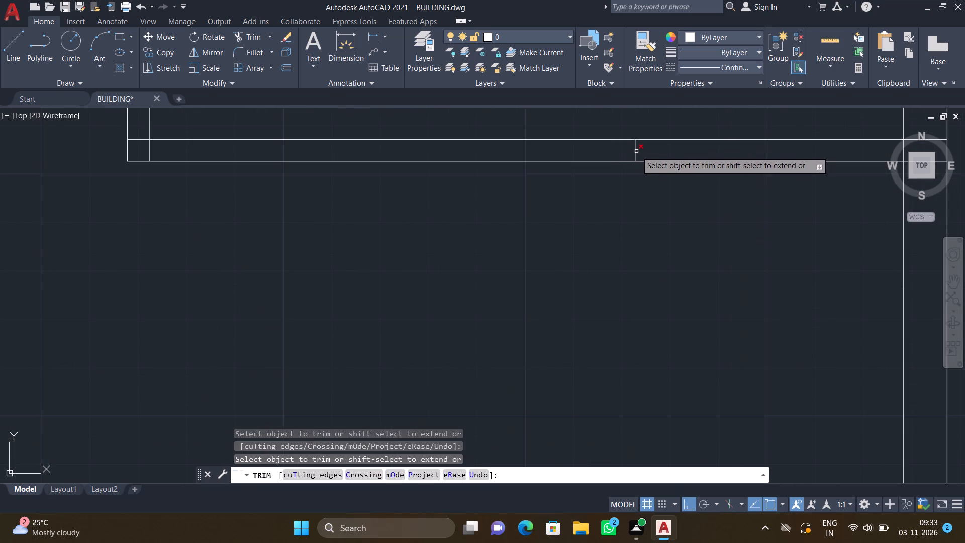
left_click(636, 150)
scroll(633, 214, "down", 5)
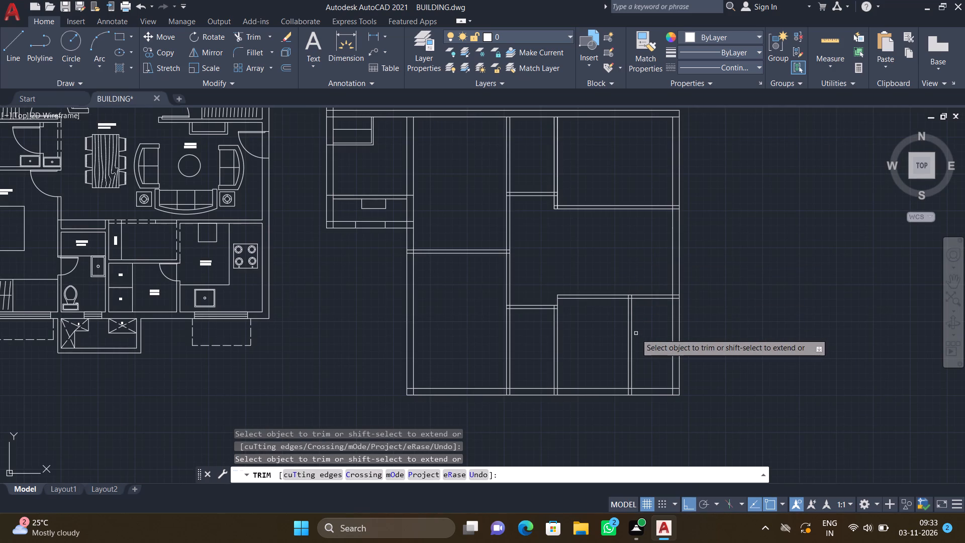
scroll(624, 318, "up", 1)
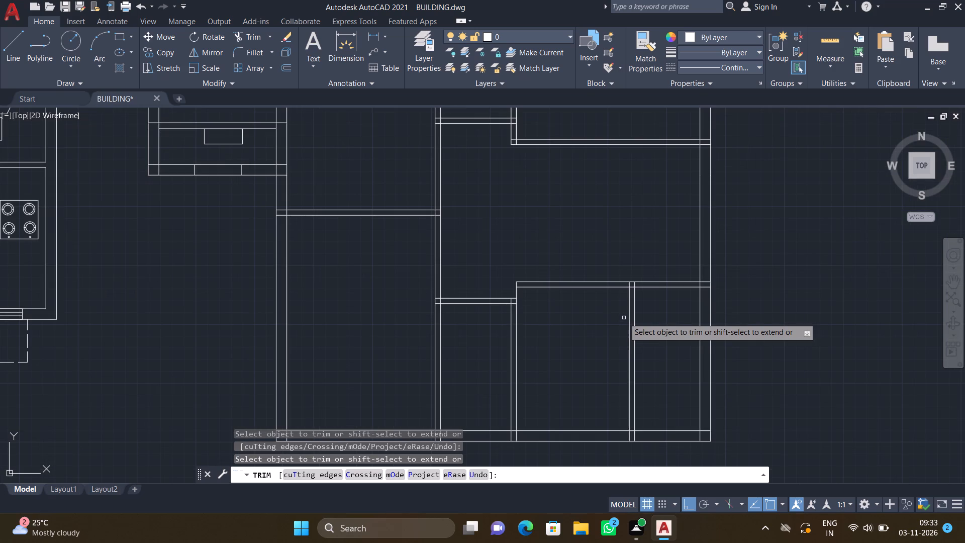
key("Return")
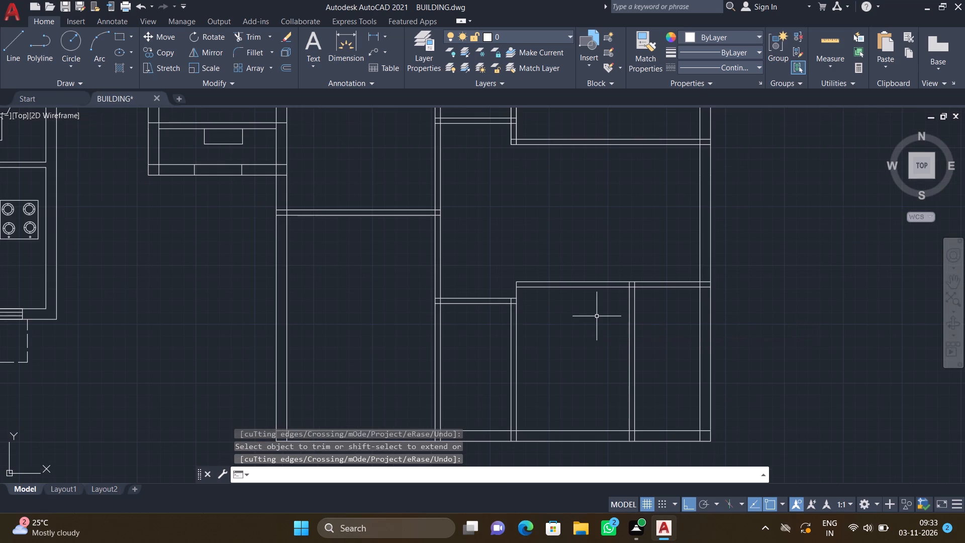
Trim both east wall lines between the upper and lower cross partitions, leaving the middle room open to the east.
scroll(645, 292, "down", 2)
scroll(692, 256, "up", 2)
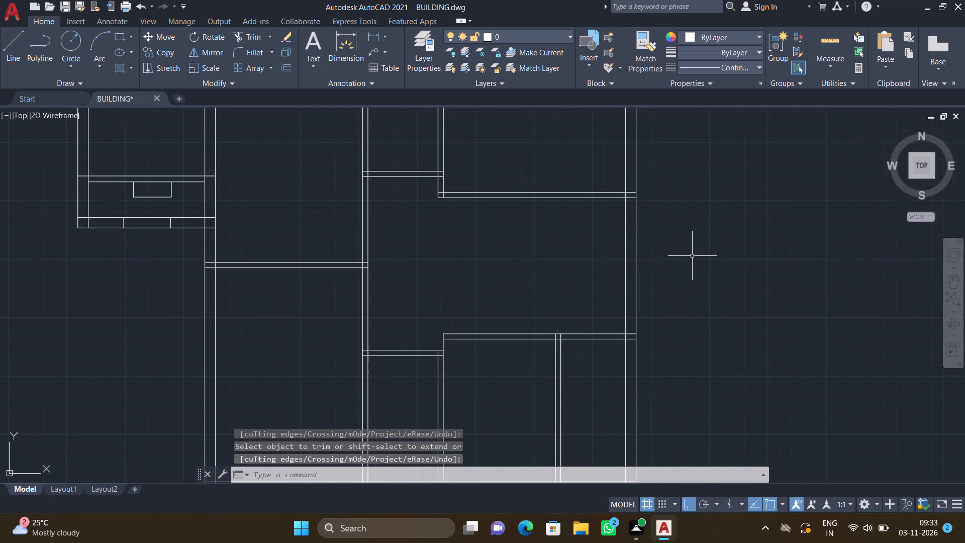
type("TR")
key("Return")
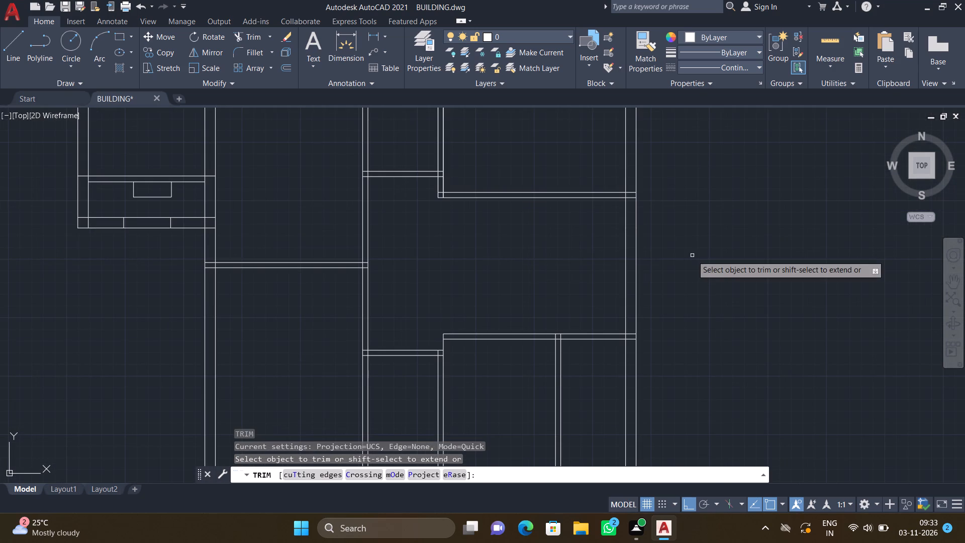
left_click_drag(614, 250, 655, 264)
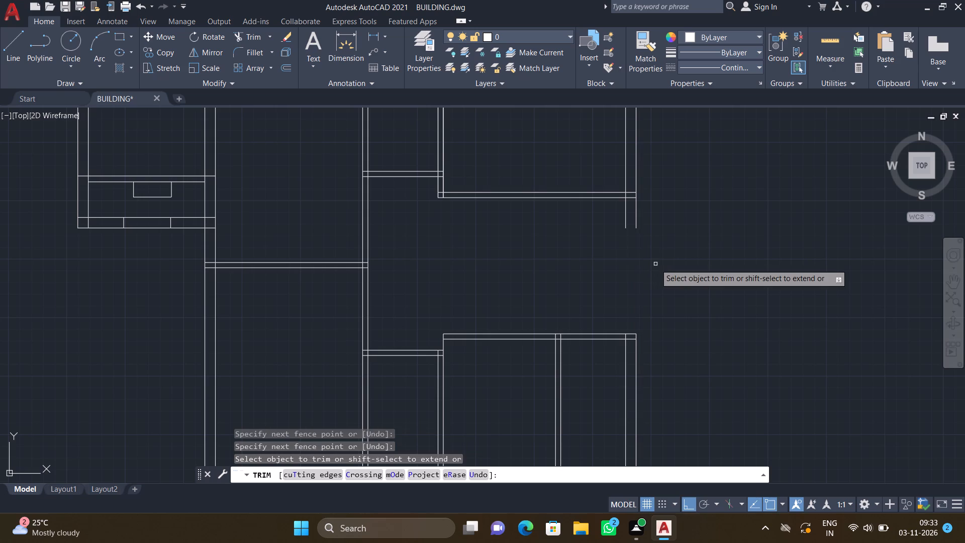
left_click_drag(619, 219, 635, 219)
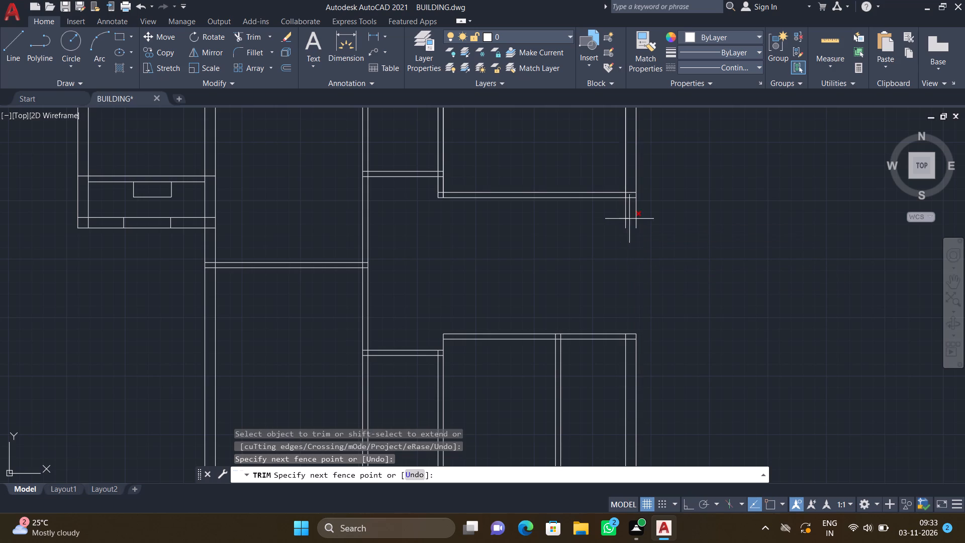
left_click_drag(635, 219, 648, 221)
key("Return")
Draw a vertical line about 9'8.5" long between the two cross partitions, slightly west of the removed east wall stretch.
key("l")
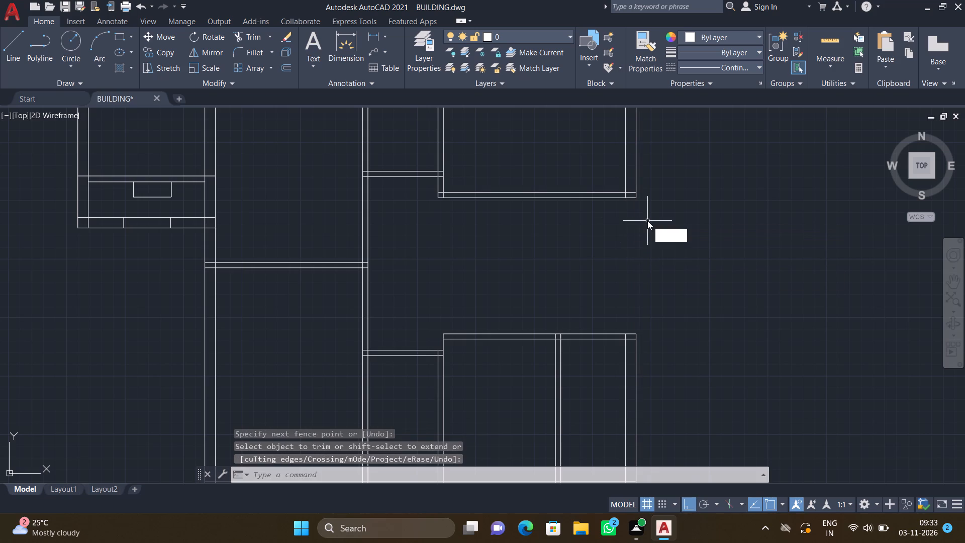
key("Return")
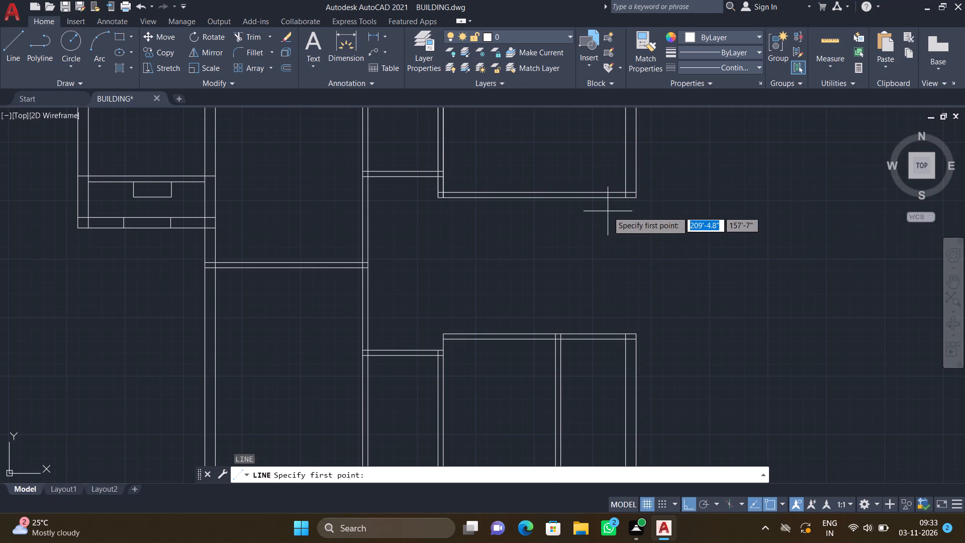
scroll(620, 208, "up", 2)
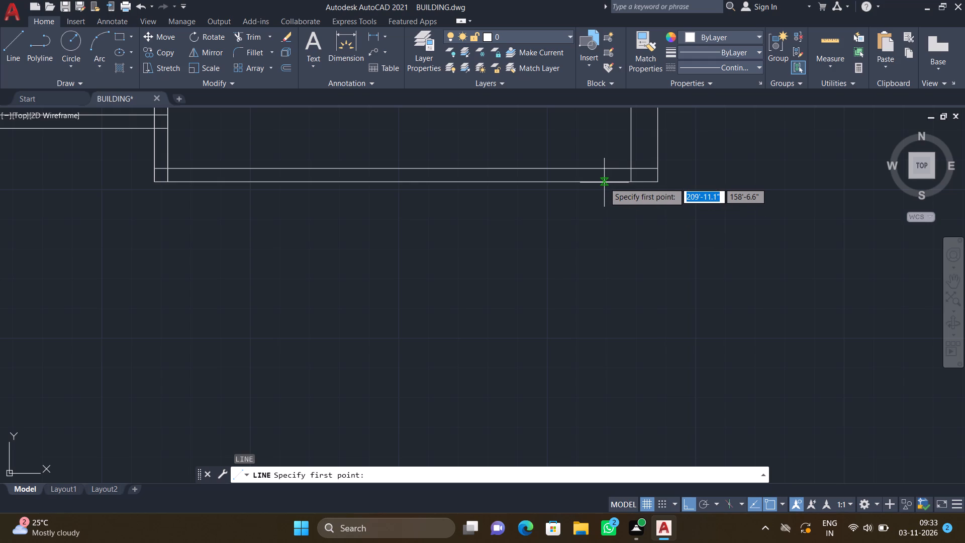
left_click(604, 183)
scroll(612, 310, "down", 3)
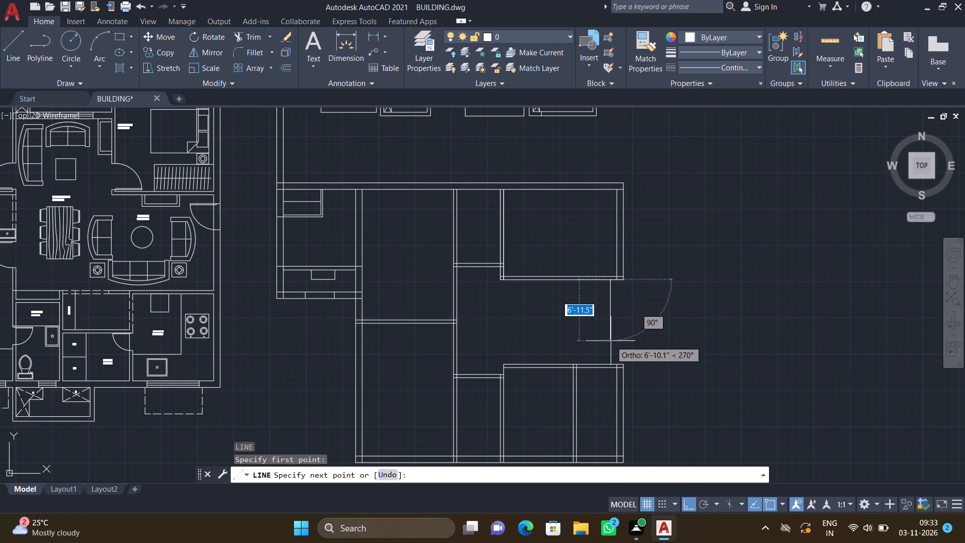
scroll(612, 343, "up", 2)
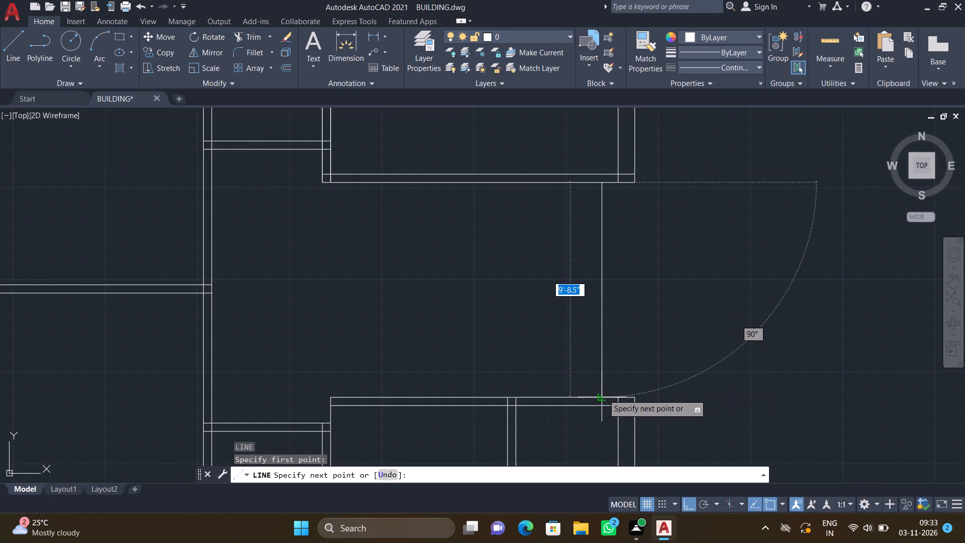
left_click(603, 397)
key("Return")
Offset the new vertical line 9" west to form the middle room's recessed double-line east wall.
key("o")
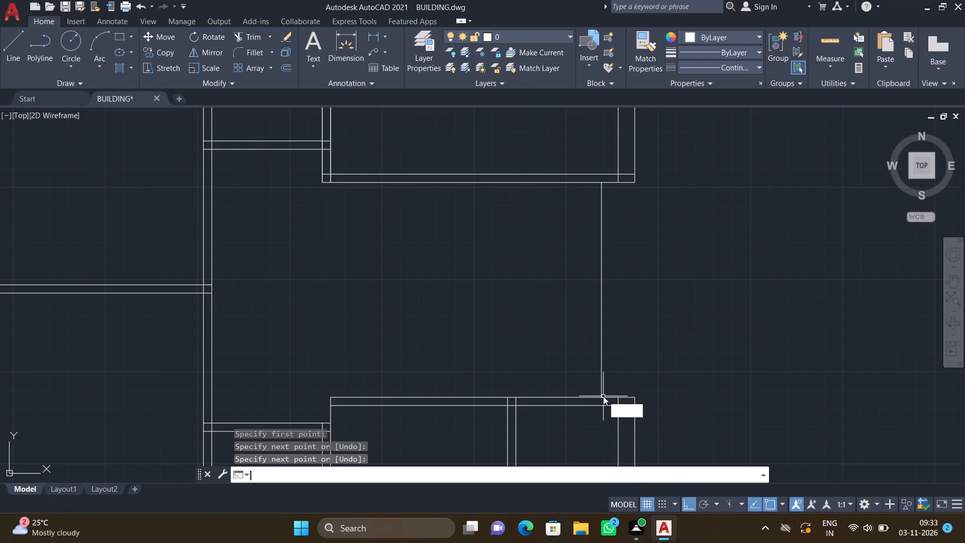
key("Return")
type("9\"")
key("Return")
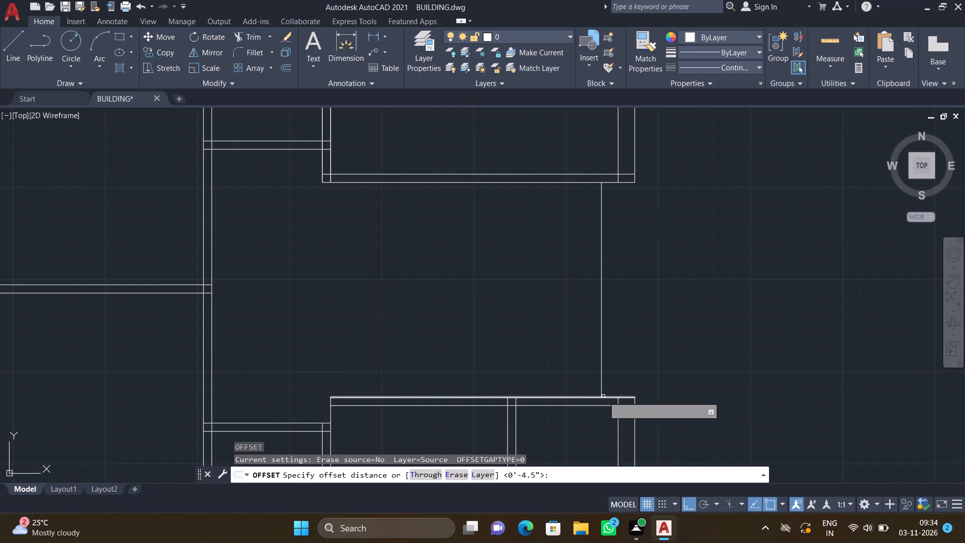
left_click(601, 325)
left_click(556, 329)
key("Return")
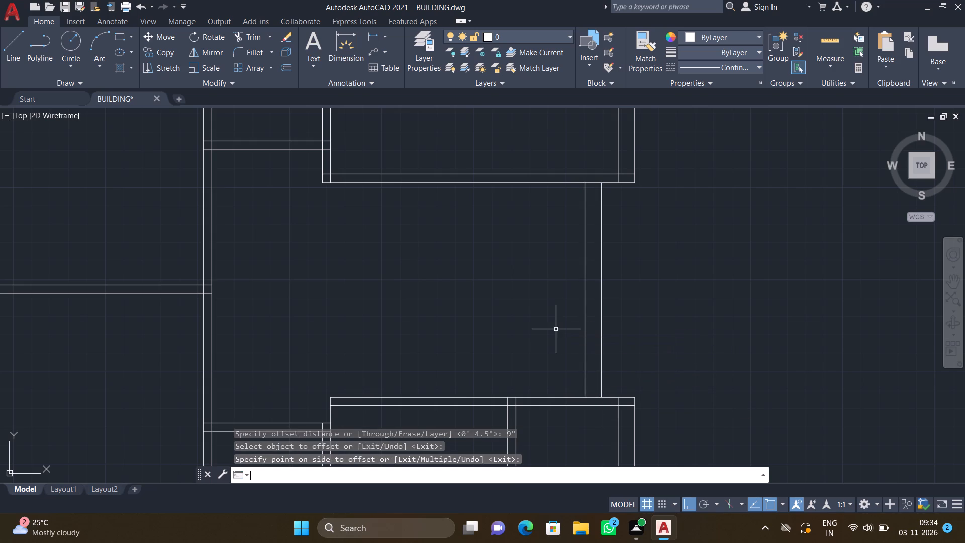
Offset the east line of the middle room's recessed east wall 5'8" to the east.
key("o")
key("Return")
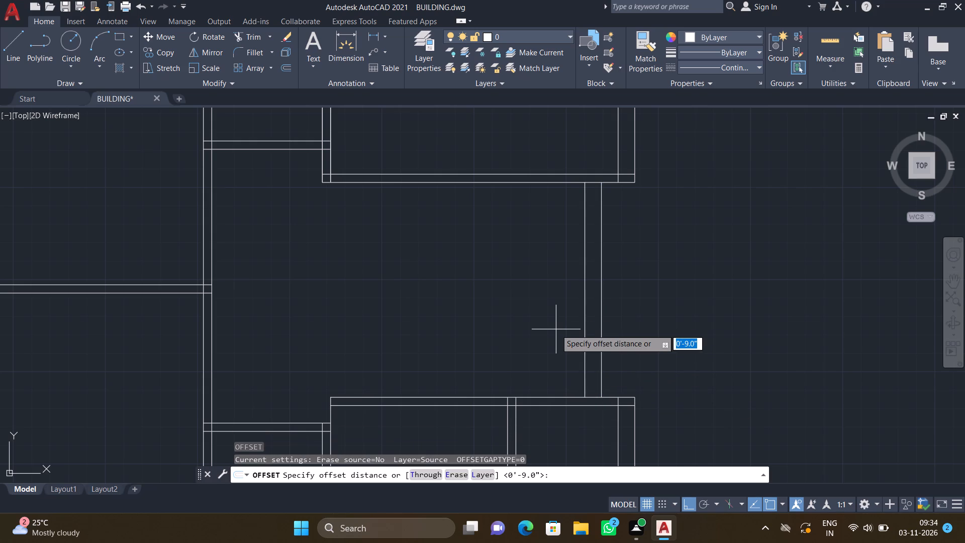
type("5'8\"")
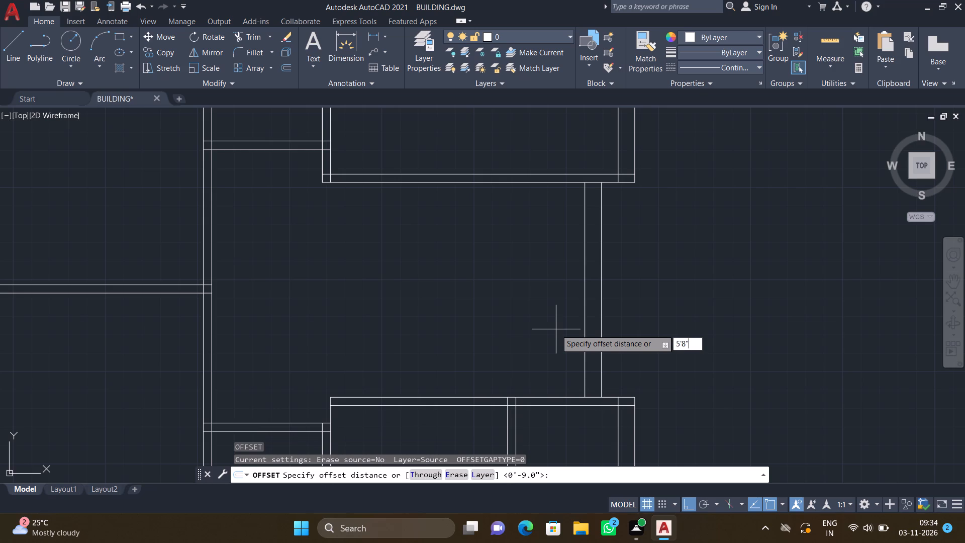
key("Return")
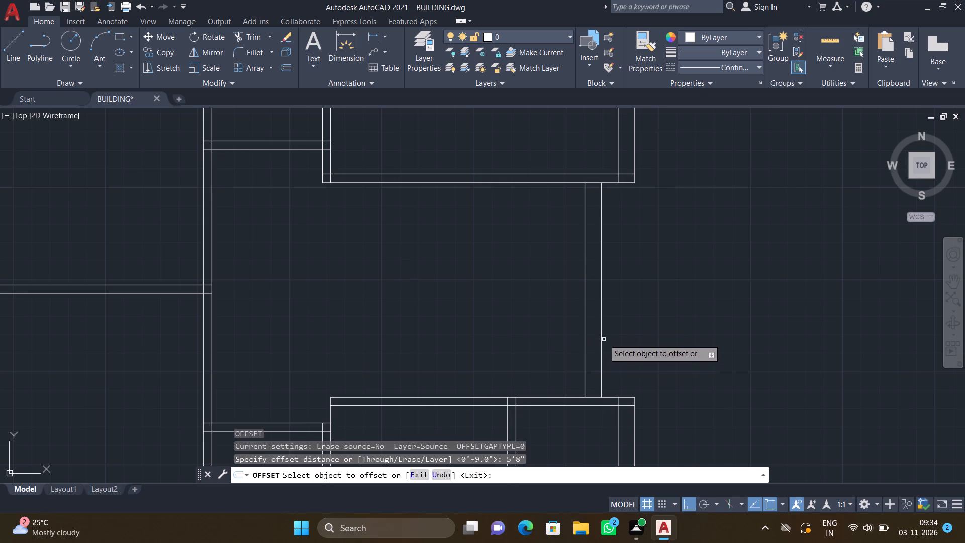
left_click(601, 334)
left_click(716, 330)
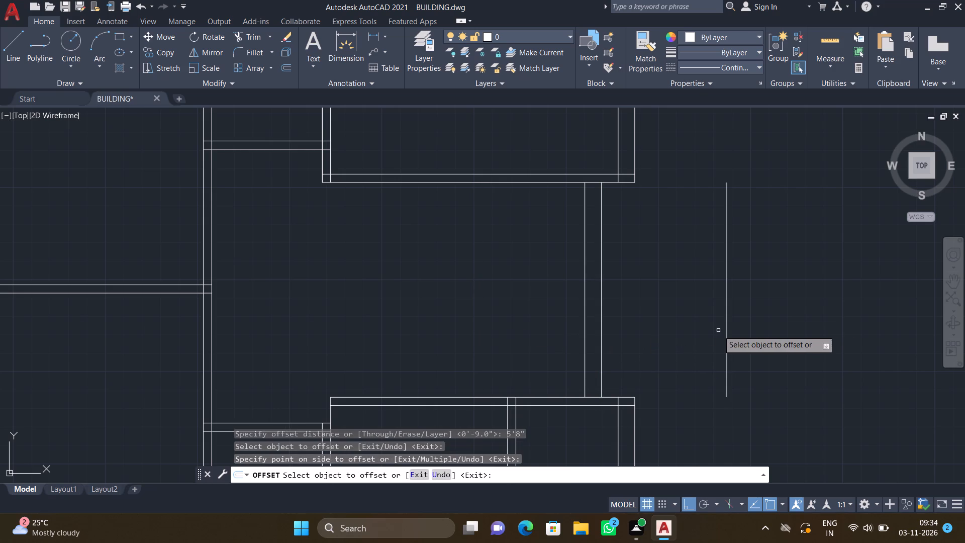
key("Return")
Offset the new vertical line 9" east to form the projecting bay's double-line east wall.
key("o")
key("Return")
key("9")
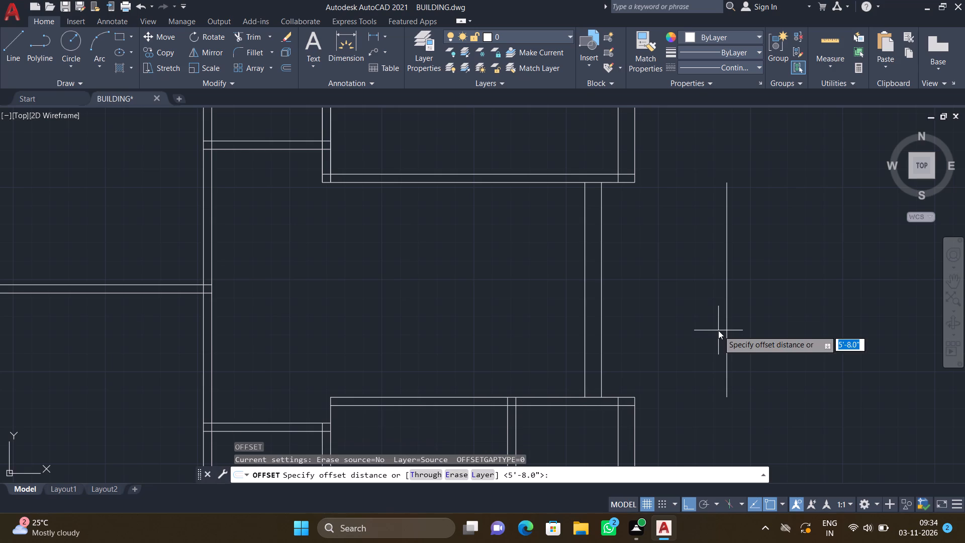
key("shift+quotedbl")
key("Return")
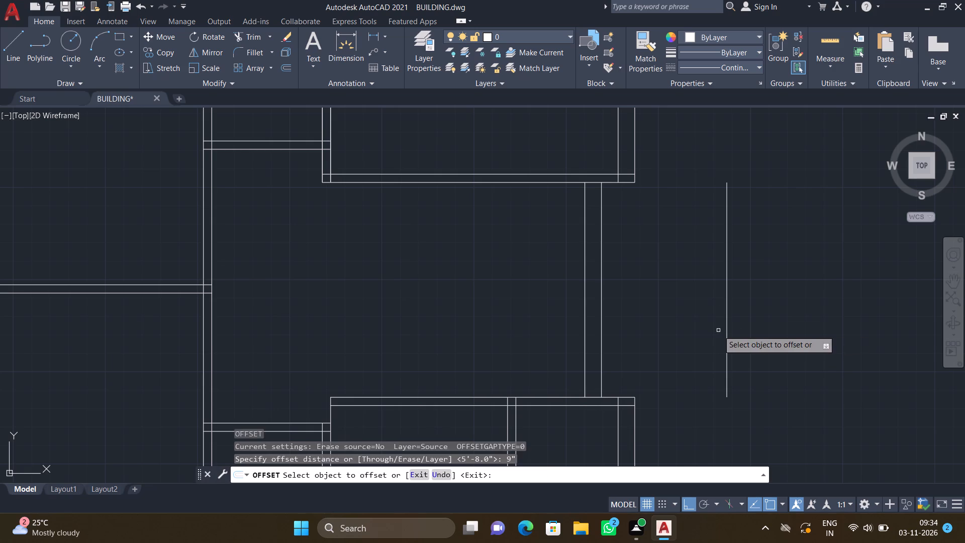
left_click(727, 331)
left_click(791, 335)
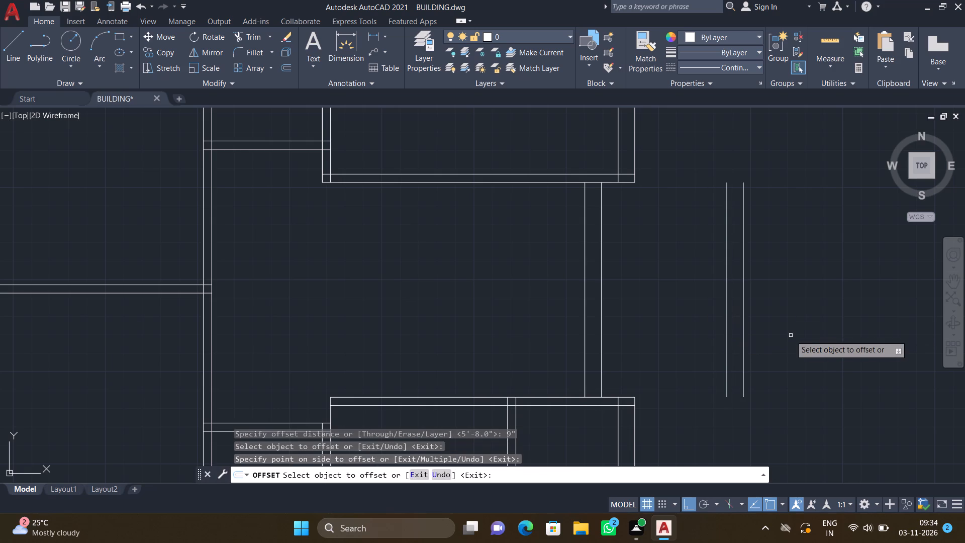
key("Return")
Draw a horizontal line about 4'10.9" long, continuing the lower cross partition's south line east to align with the bay's outer wall line.
key("l")
key("Return")
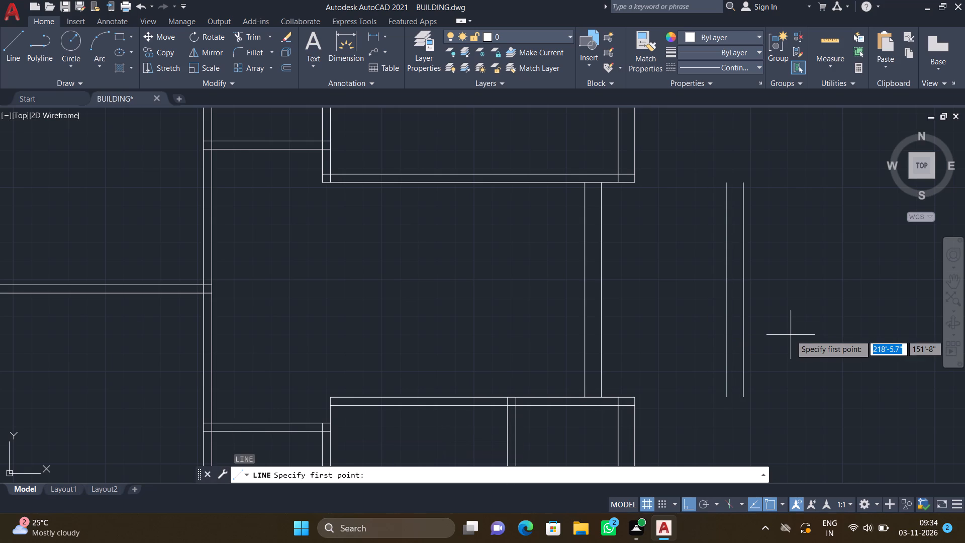
scroll(647, 420, "up", 2)
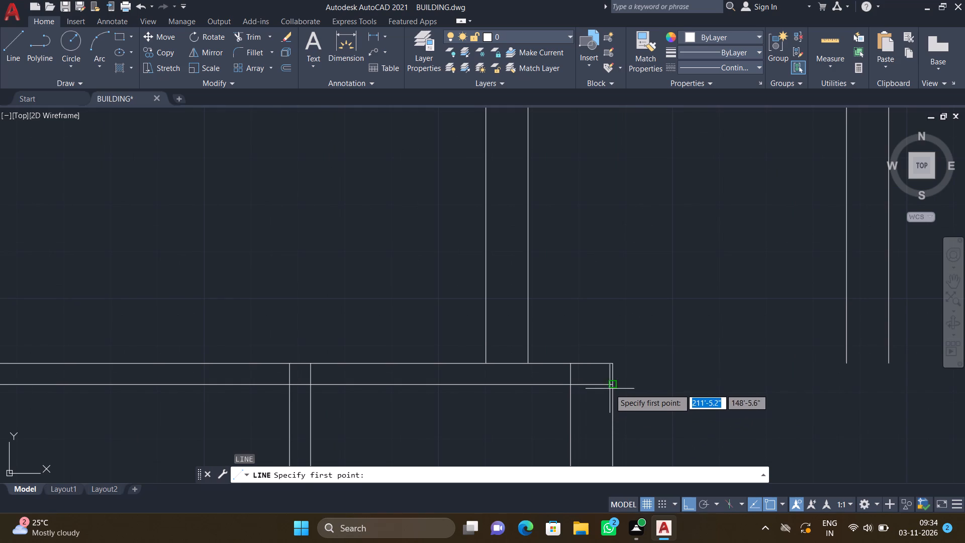
left_click(611, 386)
scroll(779, 380, "down", 2)
scroll(823, 381, "up", 2)
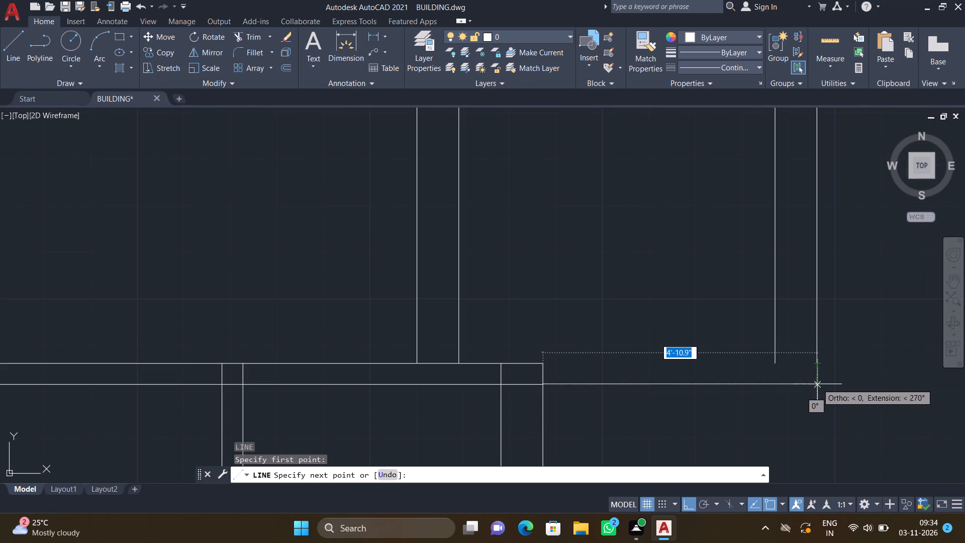
left_click(817, 384)
key("Return")
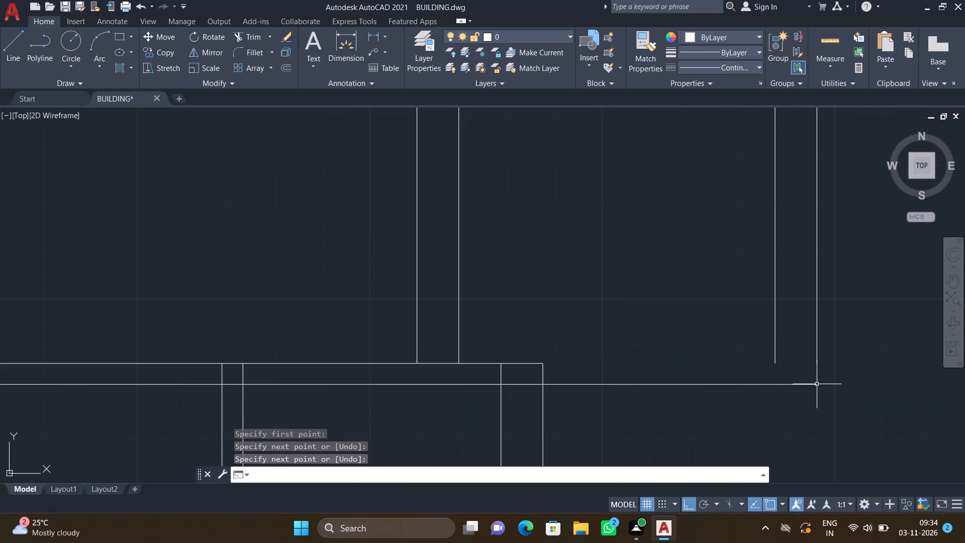
Extend both lines of the bay's east wall south to the new horizontal line.
type("EX")
key("Return")
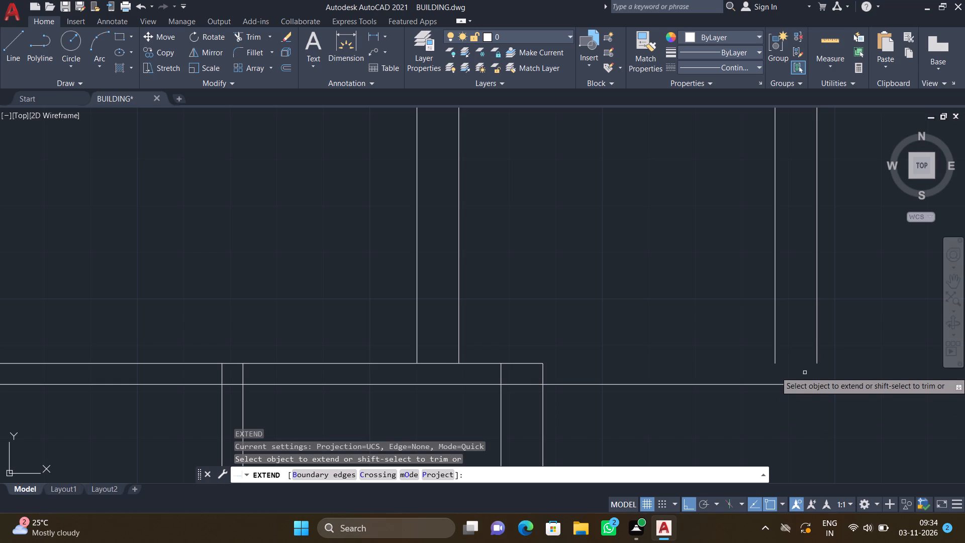
left_click(776, 353)
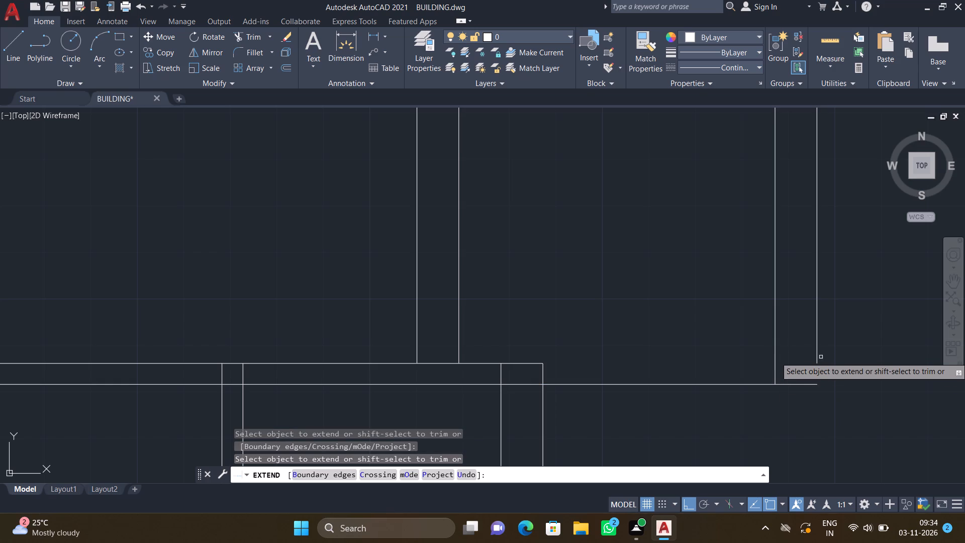
left_click(818, 354)
key("Return")
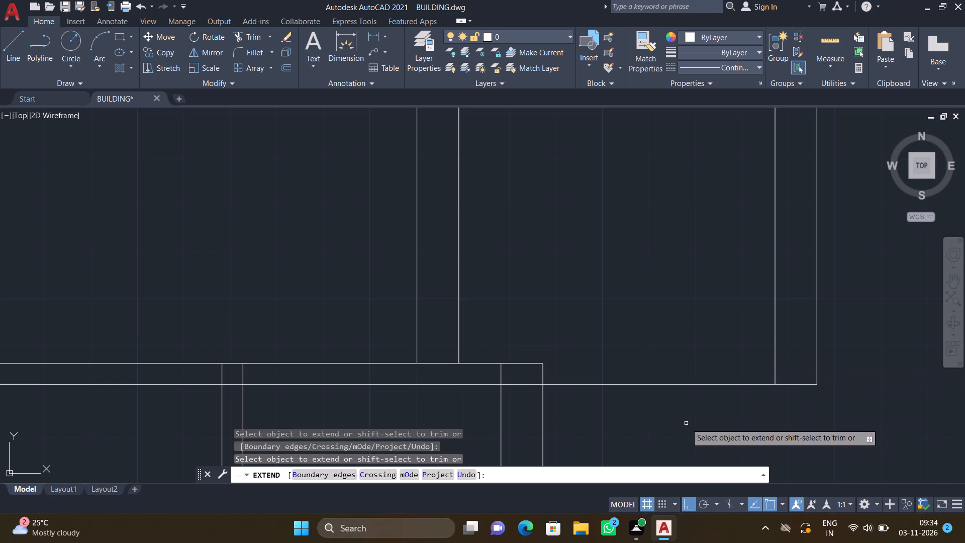
Draw a horizontal line continuing the lower cross partition's north line east to the bay's inner east wall line.
key("l")
key("Return")
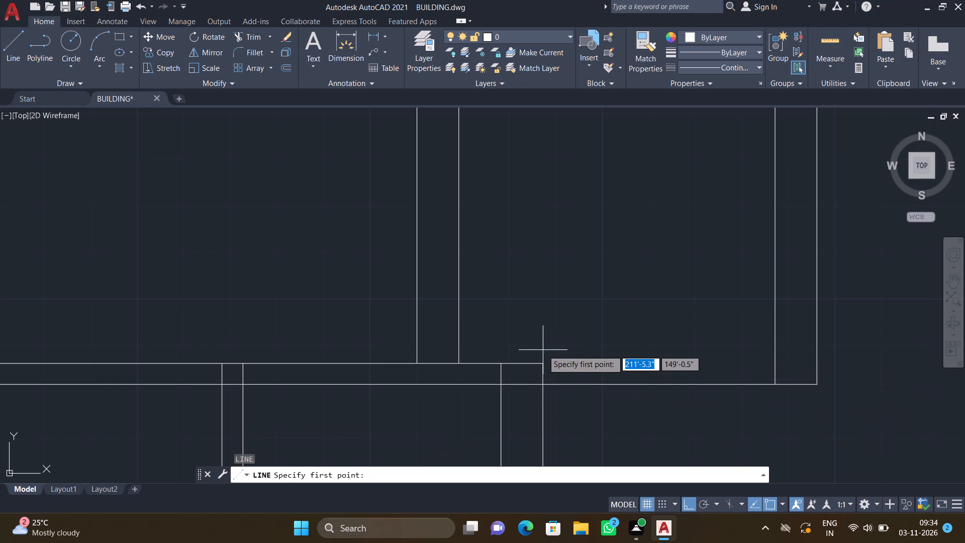
scroll(542, 355, "up", 1)
left_click(538, 368)
scroll(652, 373, "down", 3)
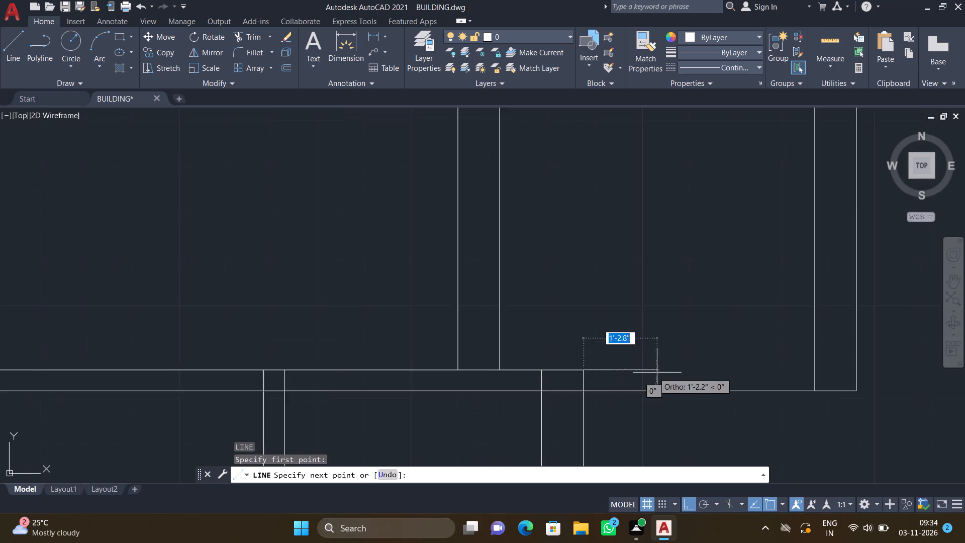
scroll(746, 375, "up", 2)
left_click(678, 366)
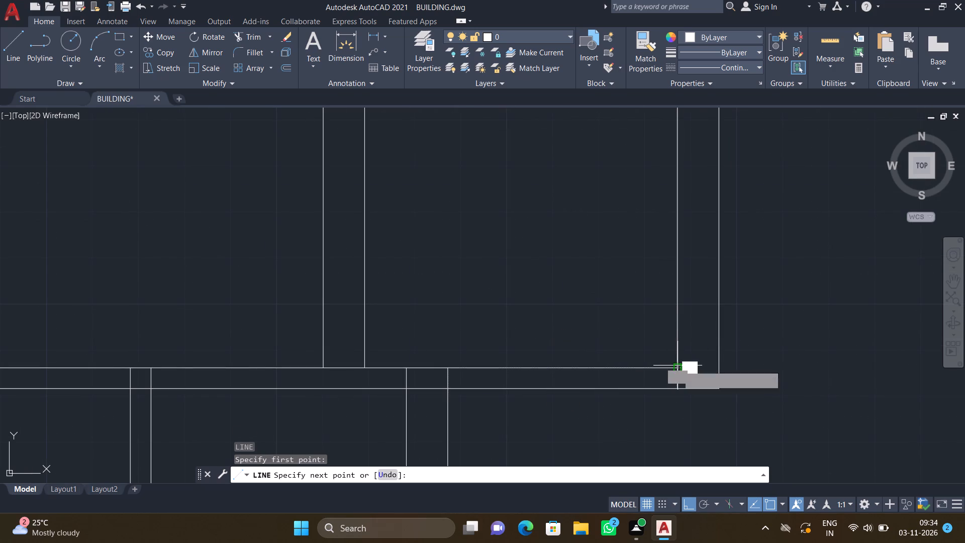
key("Return")
Draw a horizontal line about 4'10.9" long, continuing the upper cross partition's north line east to align with the bay's outer wall line.
scroll(619, 383, "down", 4)
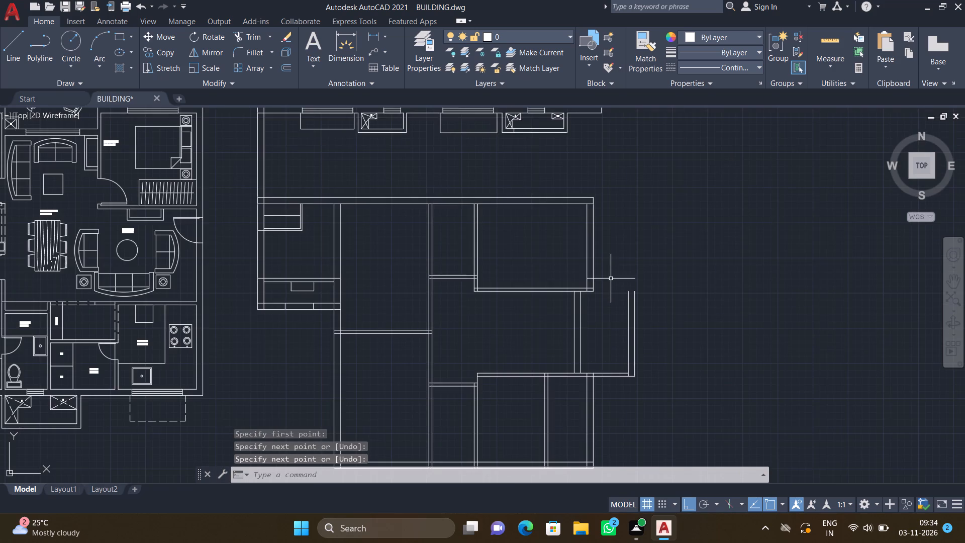
scroll(611, 280, "up", 3)
key("l")
key("Return")
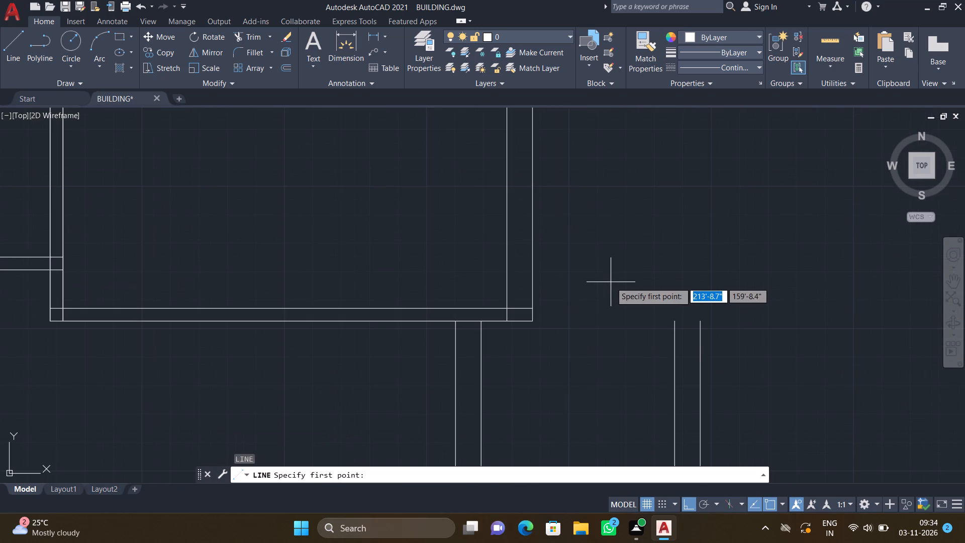
scroll(536, 307, "up", 2)
left_click(522, 311)
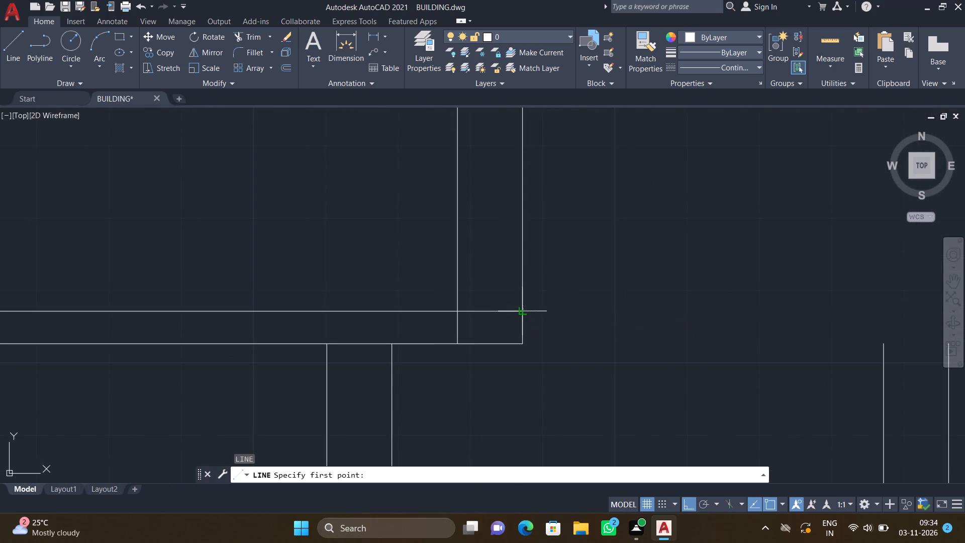
scroll(683, 300, "down", 3)
scroll(757, 304, "up", 2)
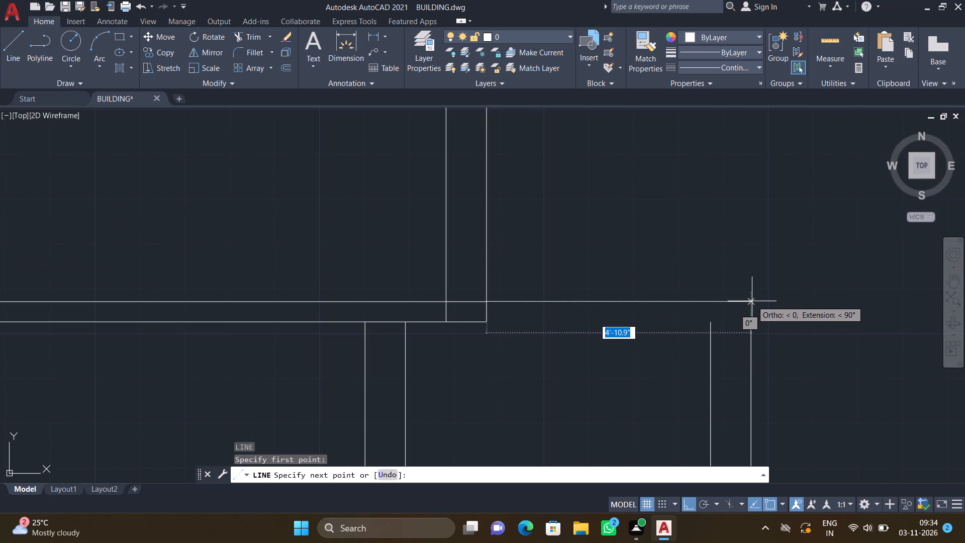
left_click(751, 302)
key("Return")
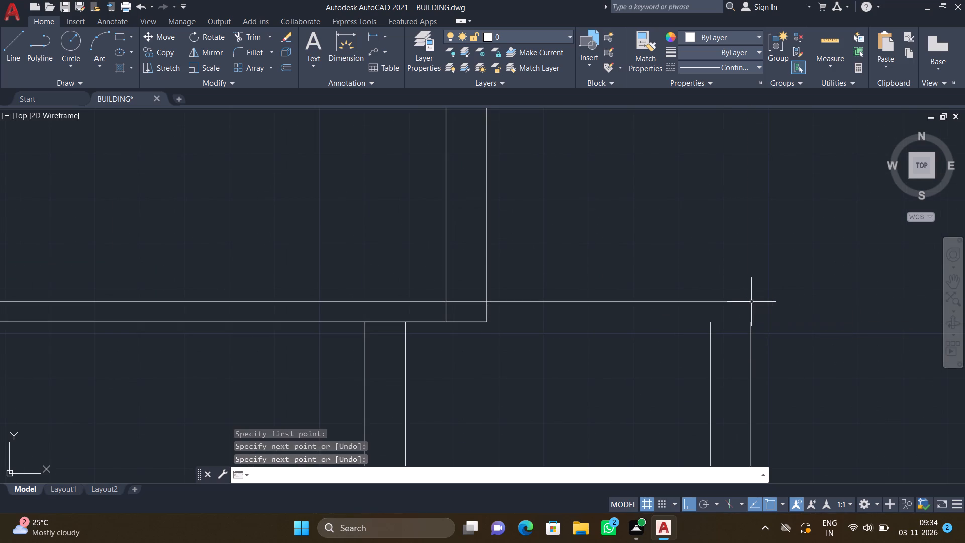
Draw a horizontal line from the upper cross partition's southeast corner east to the top of the bay's inner east wall line.
key("l")
key("Return")
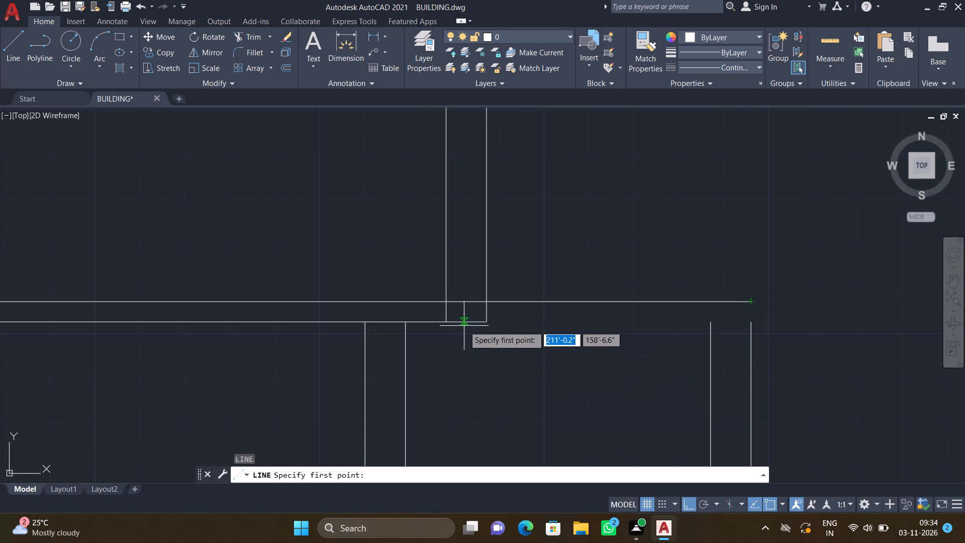
scroll(464, 326, "up", 1)
left_click(494, 320)
scroll(666, 320, "down", 3)
scroll(719, 318, "up", 3)
left_click(691, 324)
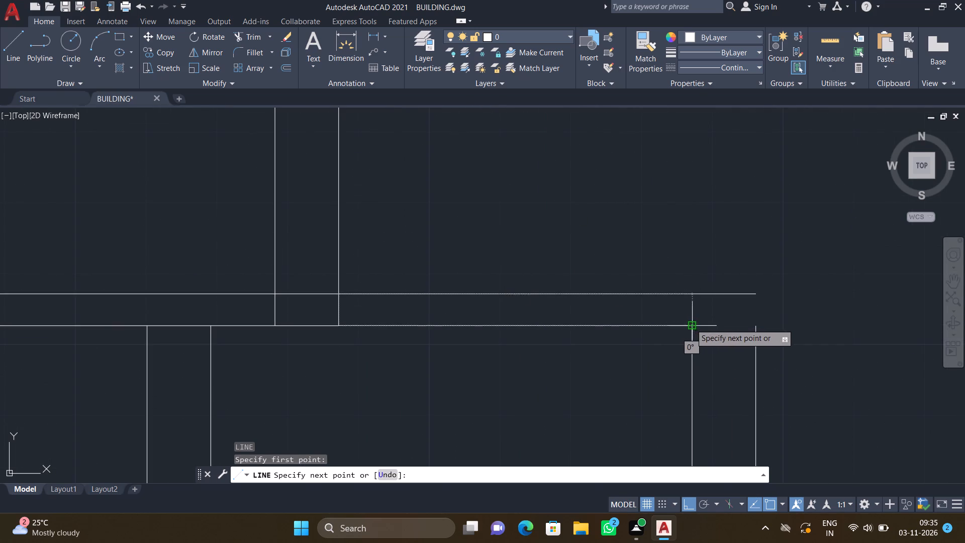
key("Return")
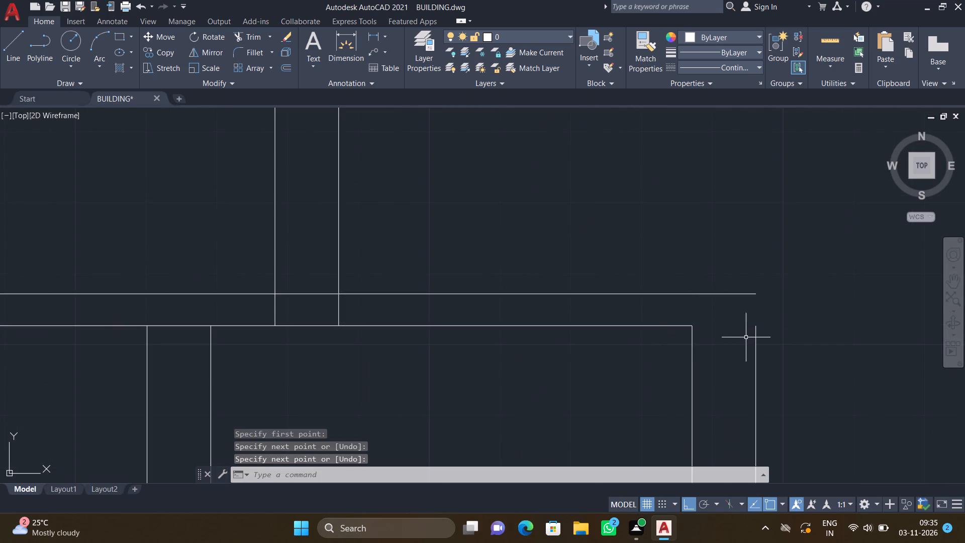
Extend the bay's outer east wall line north to the upper horizontal line, closing the outer northeast corner.
scroll(746, 337, "down", 2)
scroll(746, 337, "up", 3)
type("EX")
key("Return")
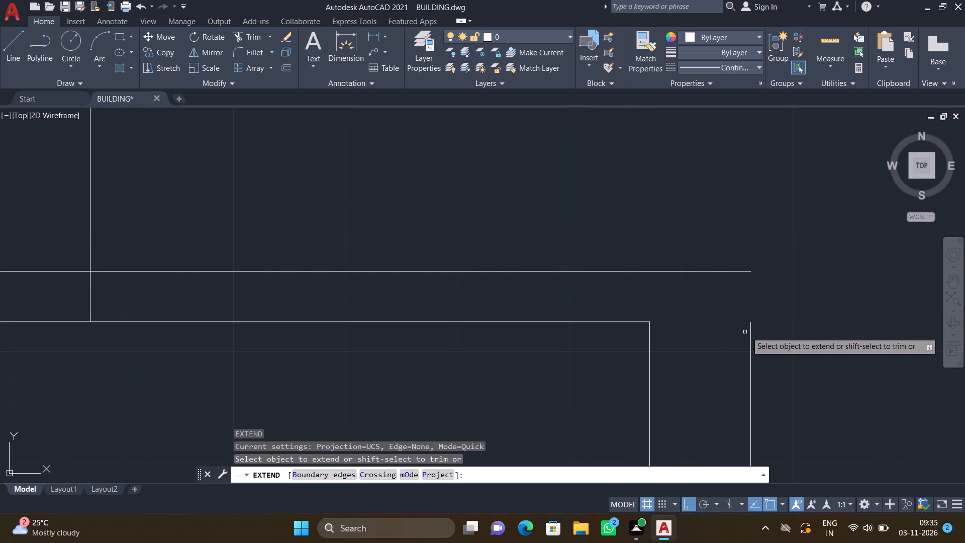
left_click(752, 330)
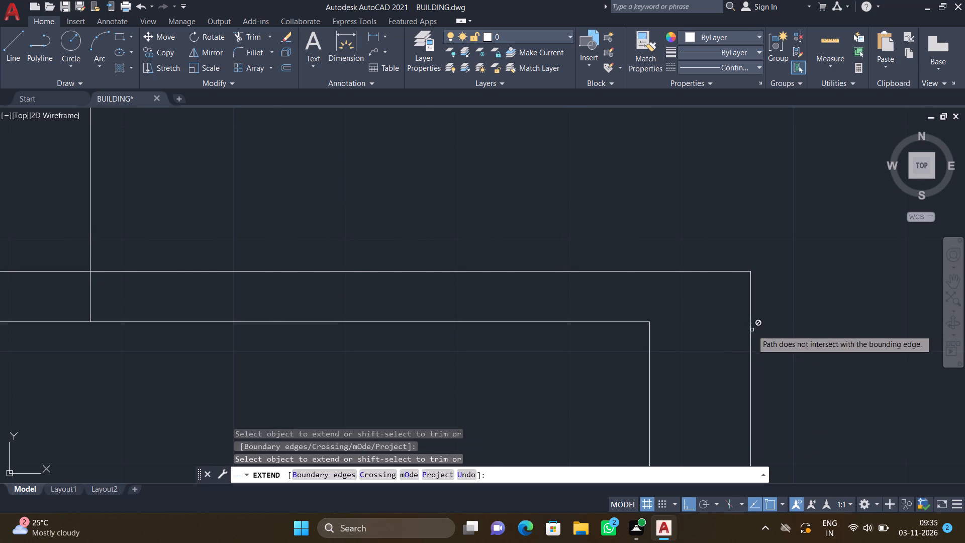
scroll(746, 329, "down", 4)
scroll(662, 400, "down", 5)
scroll(666, 419, "up", 4)
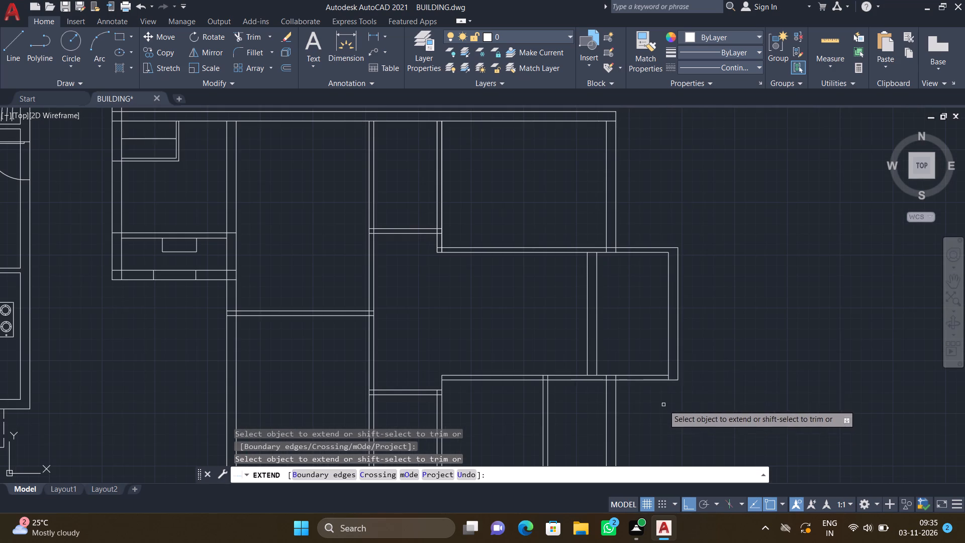
key("Return")
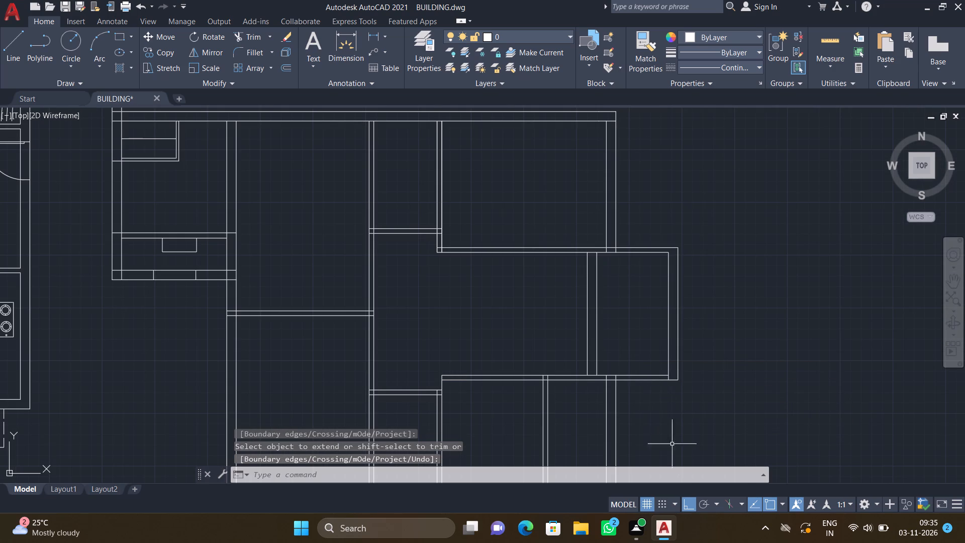
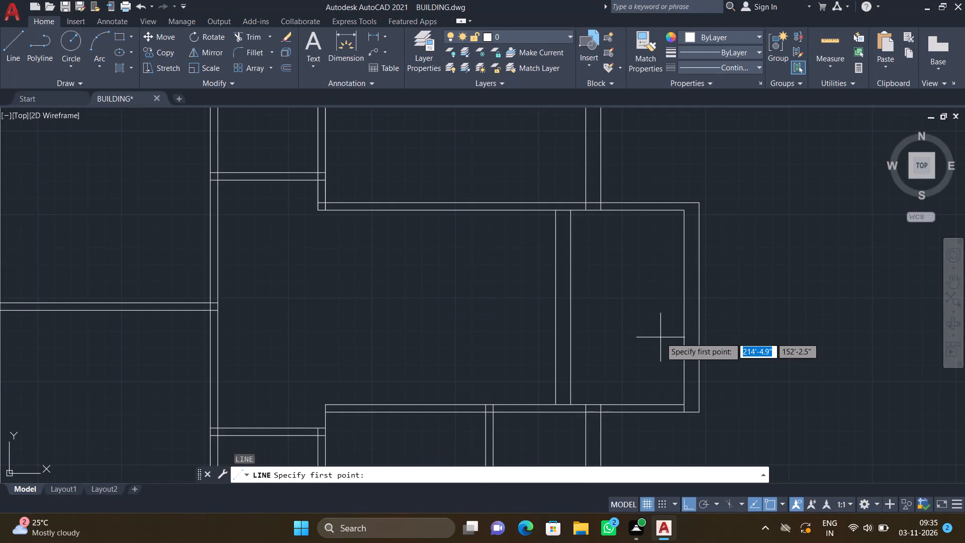
Draw an L-shaped outline from the east room's west wall, about 1'-6" across and about 1'-10" up to the north wall.
scroll(583, 215, "up", 2)
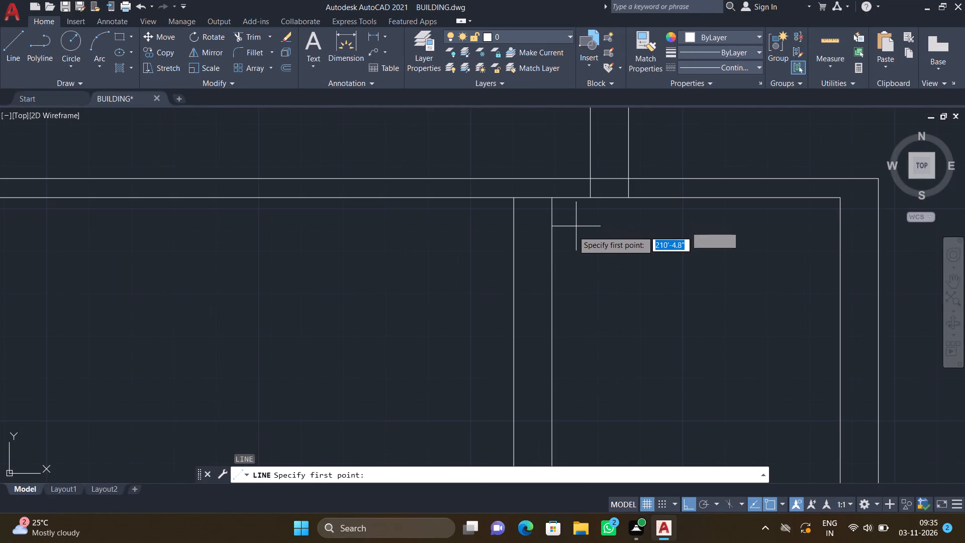
left_click_drag(551, 292, 552, 292)
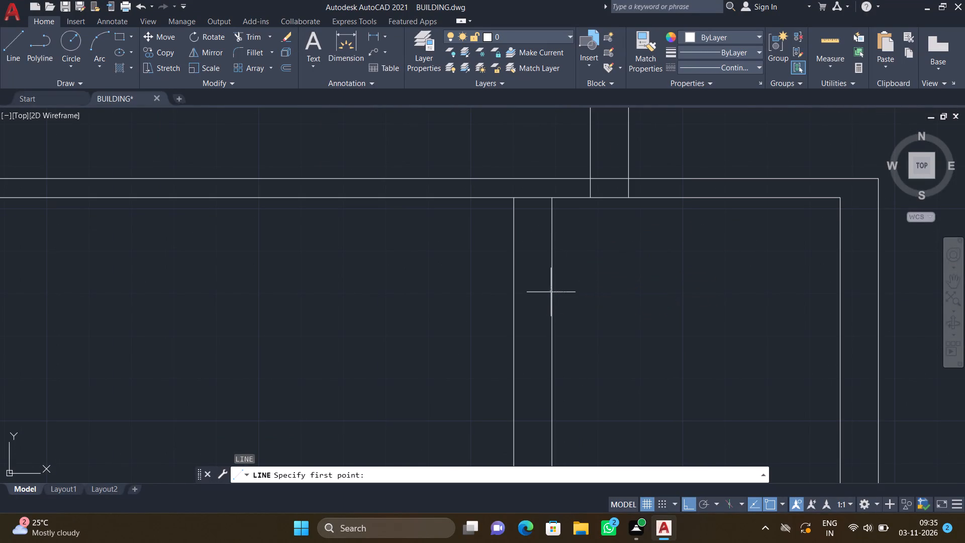
left_click_drag(552, 292, 557, 294)
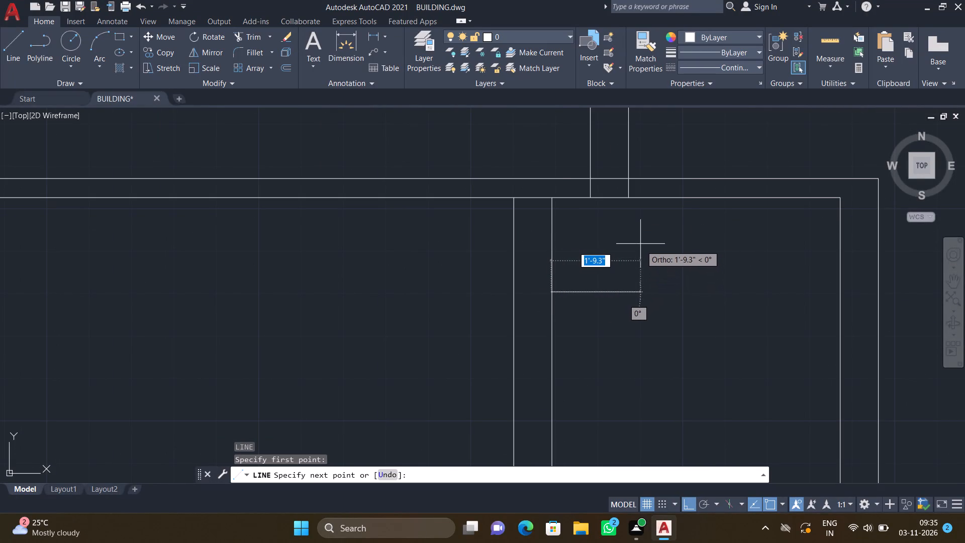
scroll(635, 230, "up", 1)
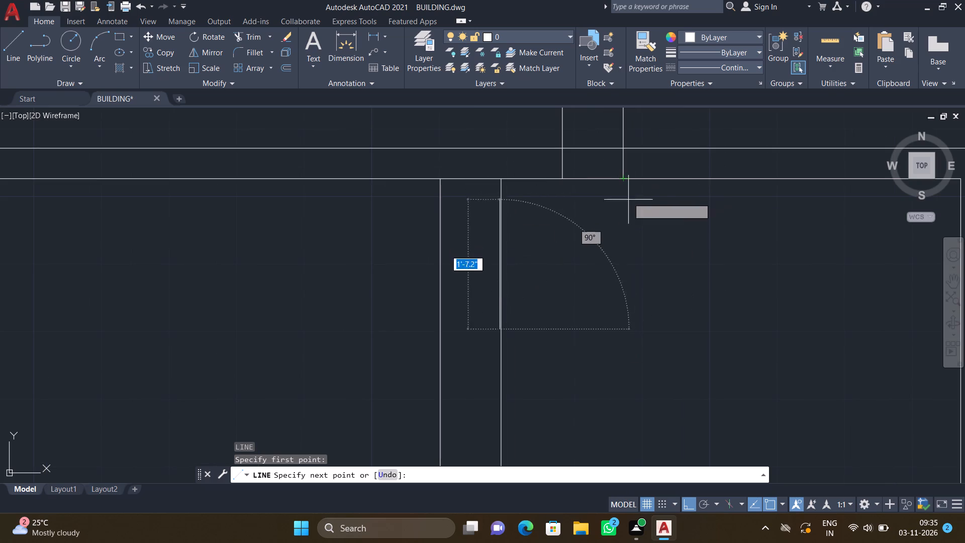
left_click(622, 328)
scroll(618, 185, "up", 2)
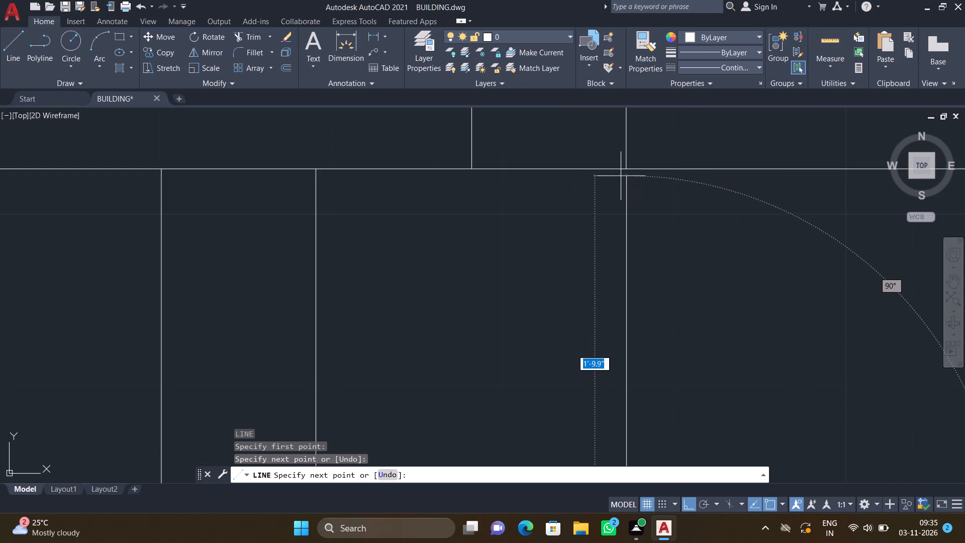
left_click(623, 170)
key("Return")
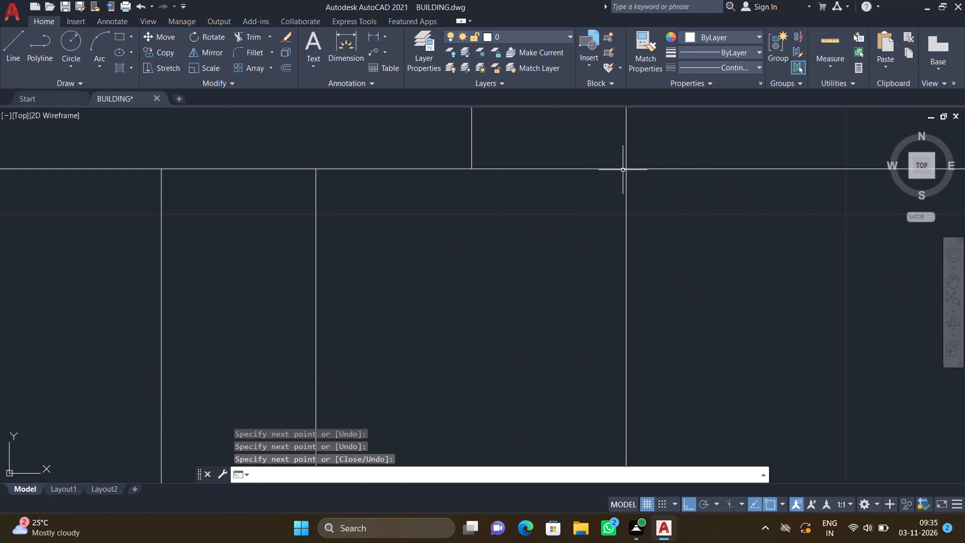
Draw a smaller parallel L-shaped line inside that outline, from the west wall line to the north wall.
scroll(589, 206, "down", 3)
scroll(567, 265, "up", 2)
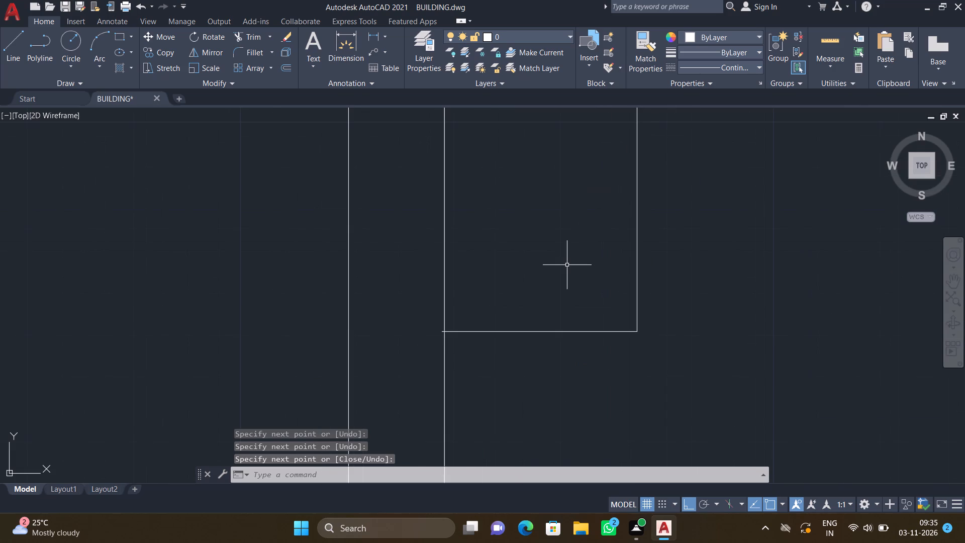
key("l")
key("Return")
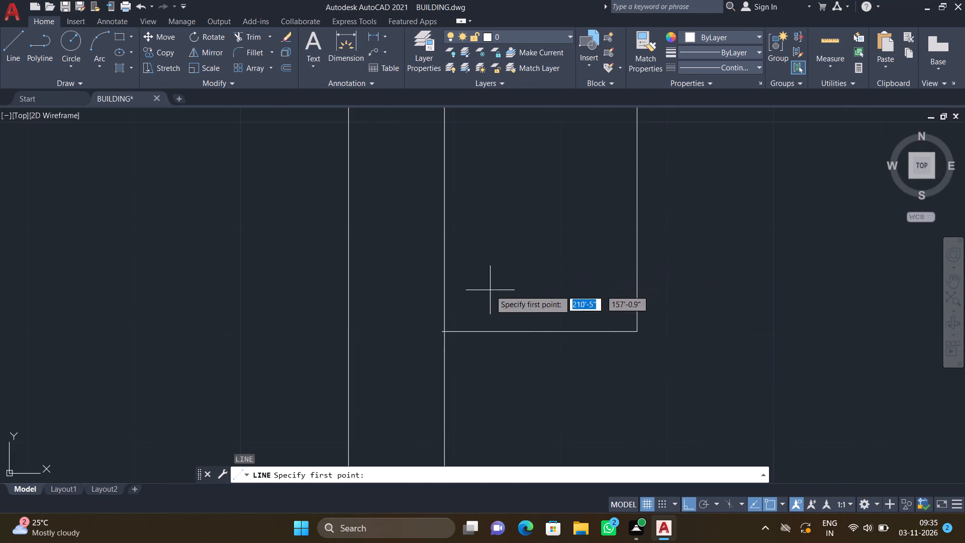
left_click(444, 303)
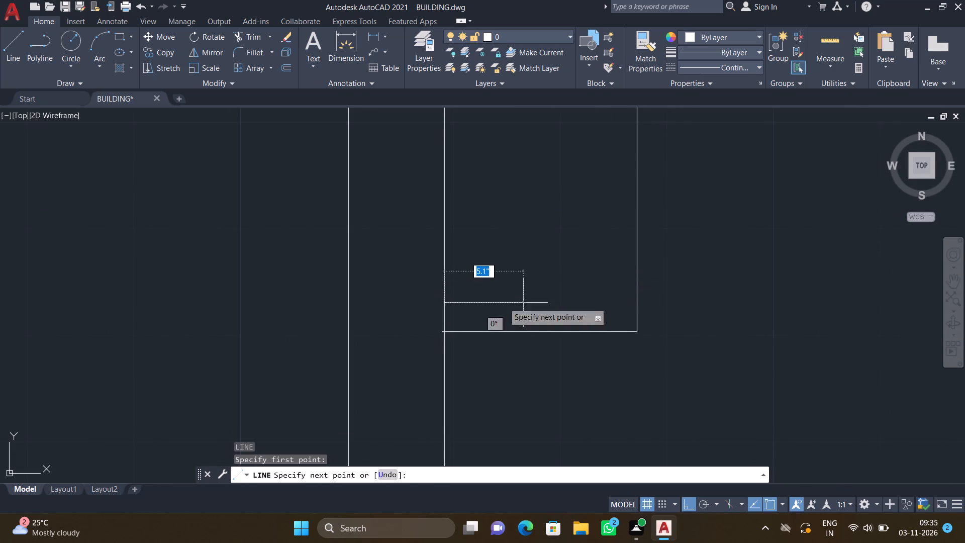
scroll(555, 299, "down", 1)
scroll(568, 301, "up", 2)
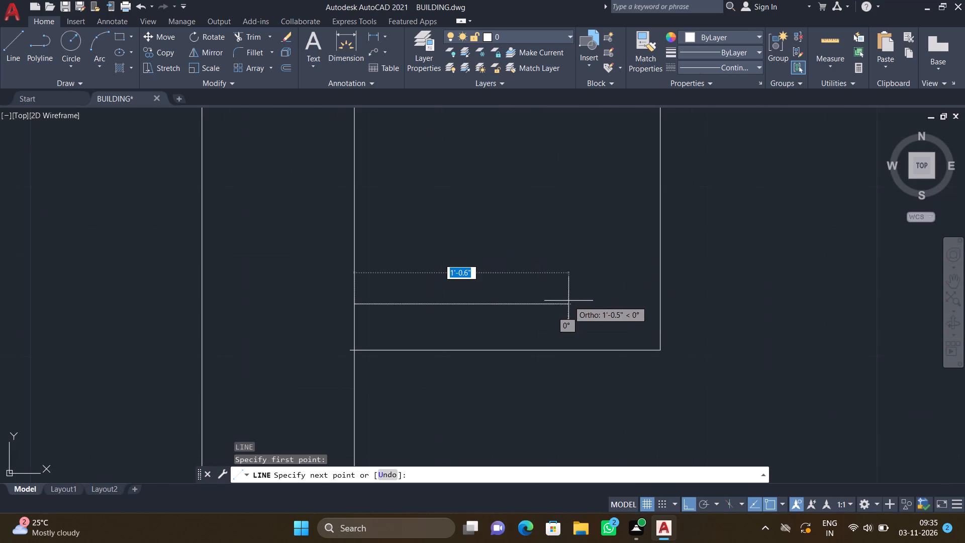
left_click(615, 306)
scroll(622, 200, "down", 4)
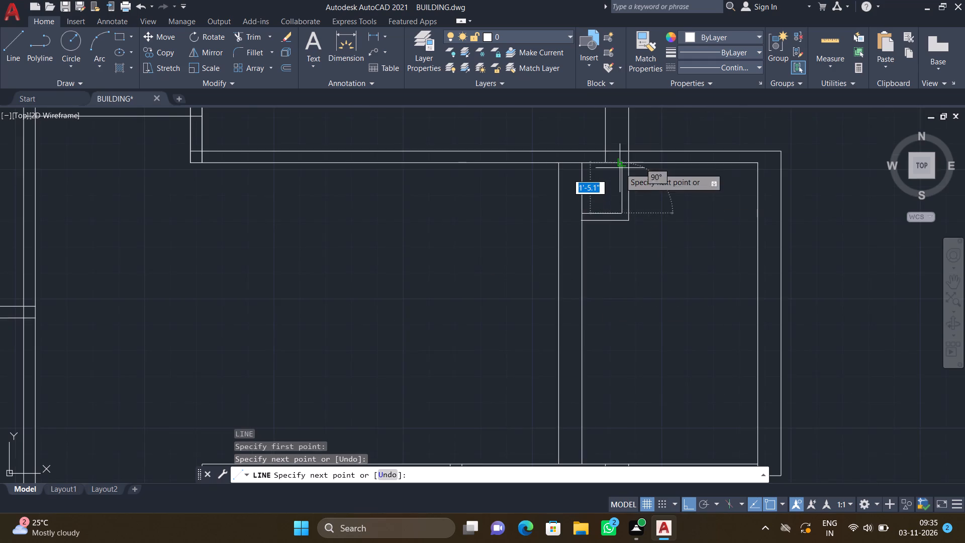
scroll(620, 168, "up", 3)
left_click(621, 146)
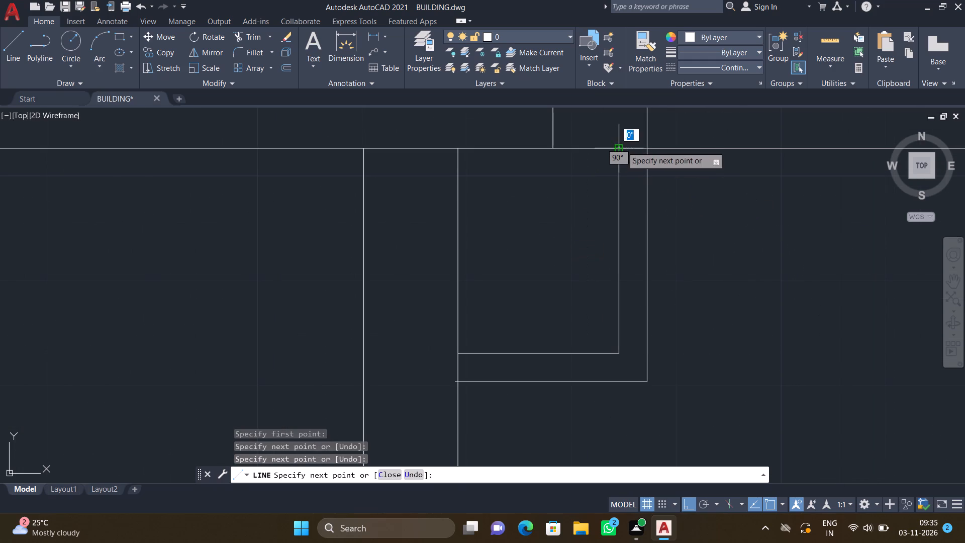
key("Return")
Trim the short end of the outer L-shaped line that overshoots the west wall line.
key("t")
key("r")
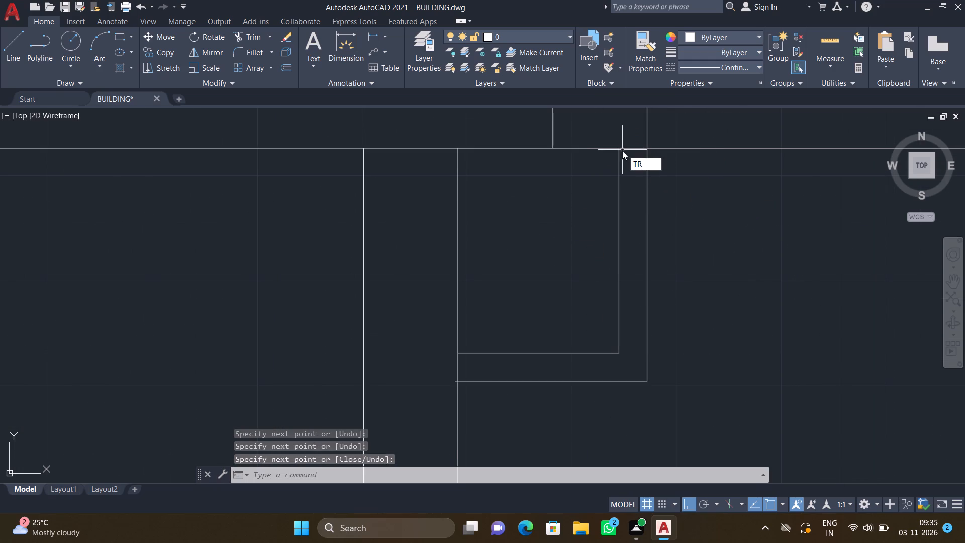
key("Return")
scroll(449, 390, "up", 3)
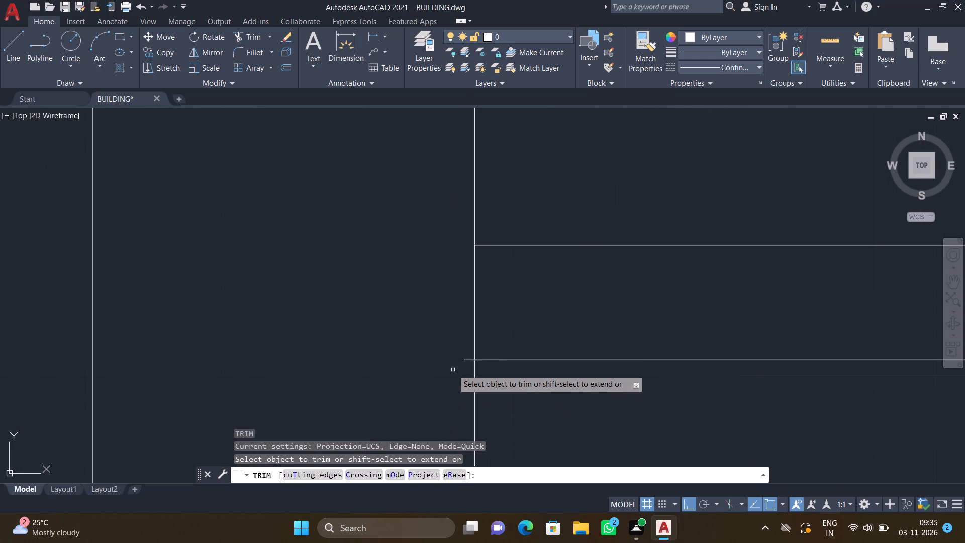
left_click(467, 361)
key("Return")
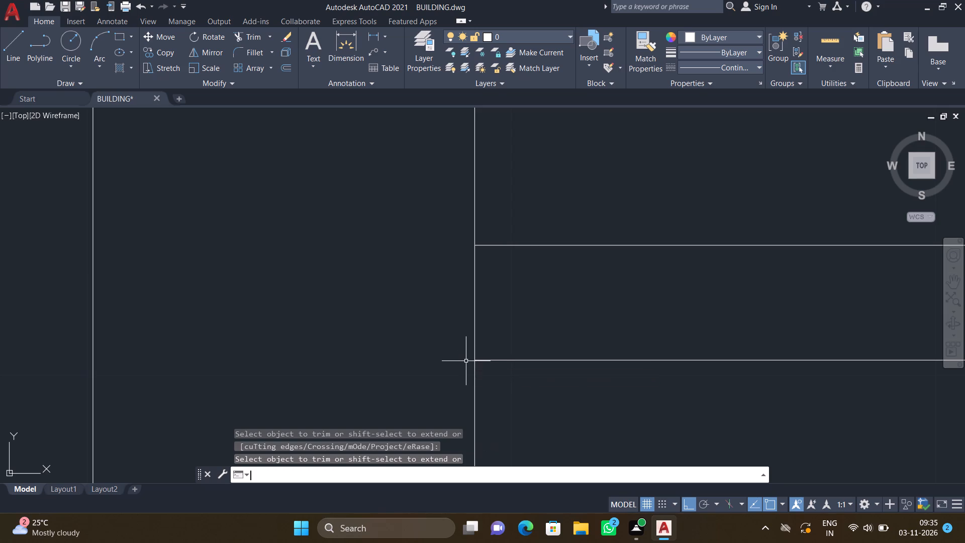
Draw a short horizontal line across the east wall, from the room's inner northeast corner to the outer wall face.
scroll(459, 368, "down", 11)
scroll(466, 432, "up", 1)
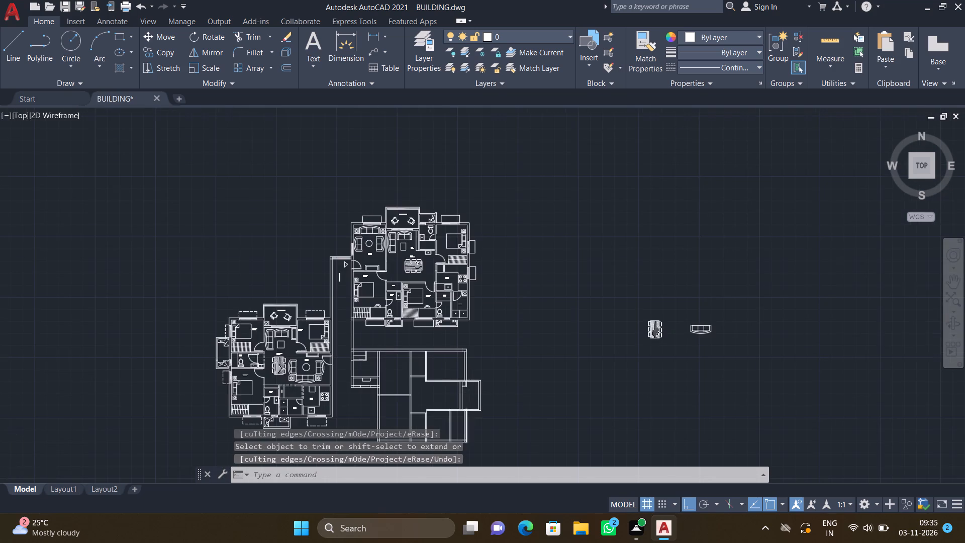
scroll(466, 432, "up", 2)
key("l")
key("Return")
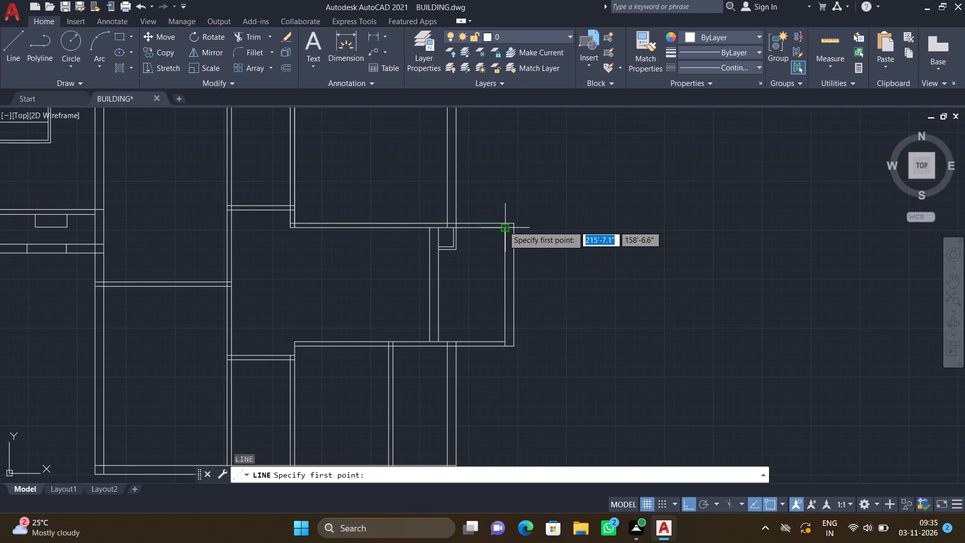
scroll(504, 230, "up", 3)
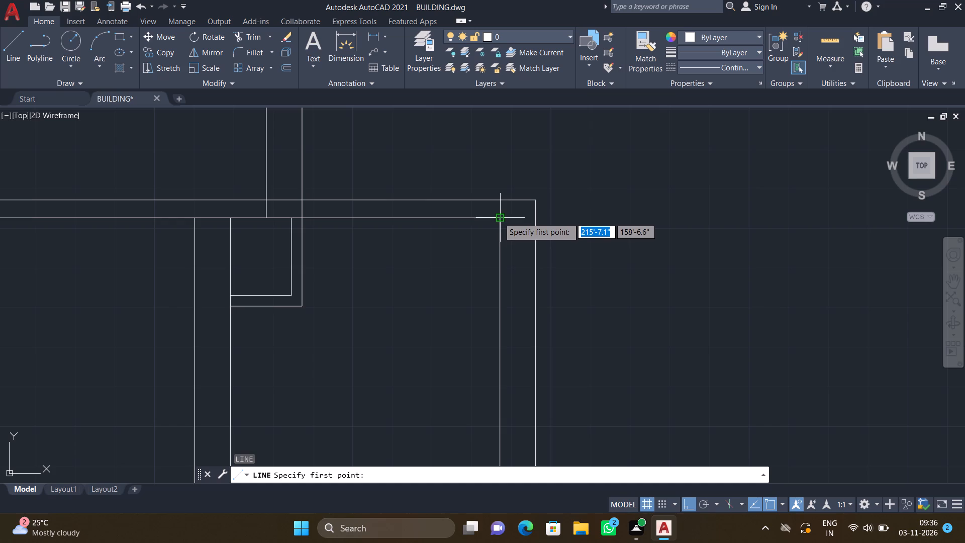
left_click(502, 218)
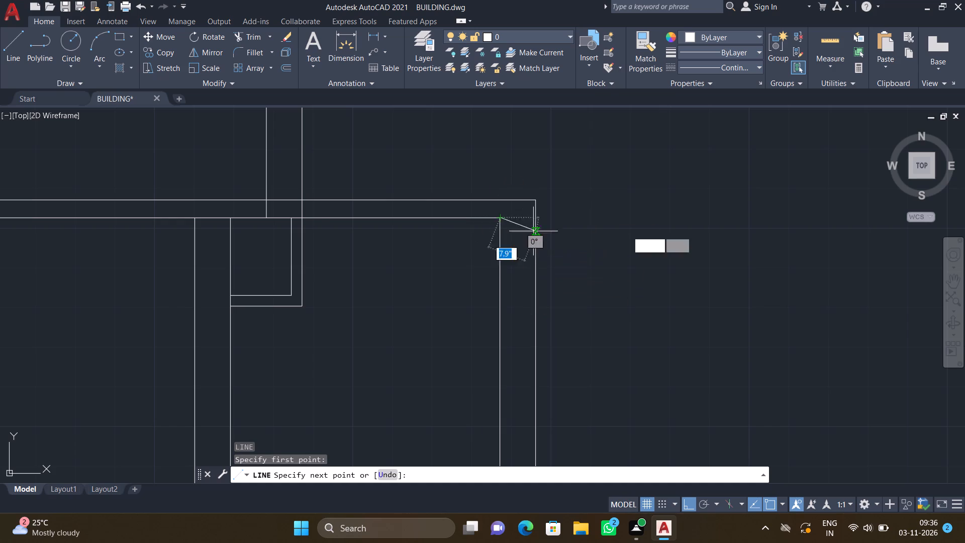
scroll(546, 226, "up", 3)
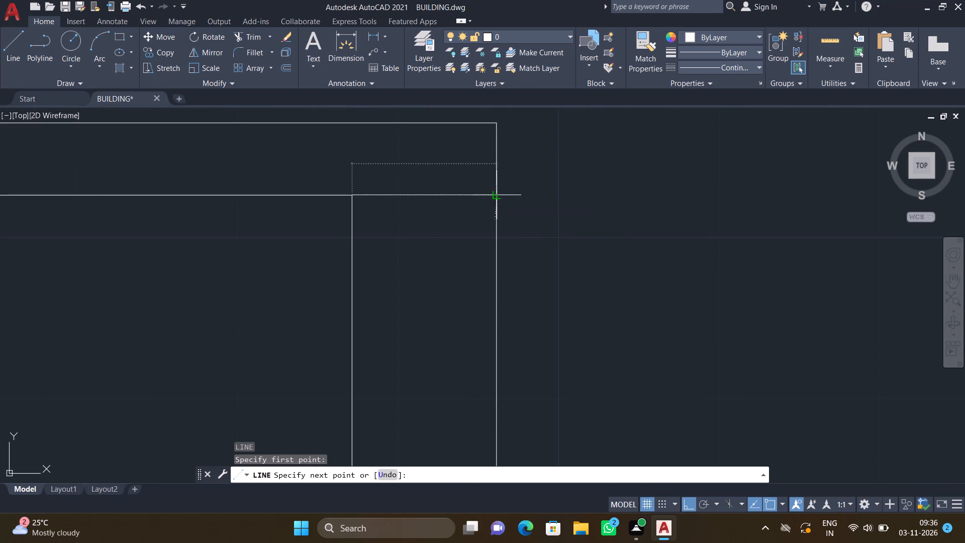
left_click(495, 194)
key("Return")
Draw a line inside the east wall about 9'-10" south from the short closing line, continuing about 4'-5" west inside the south wall.
scroll(498, 219, "down", 4)
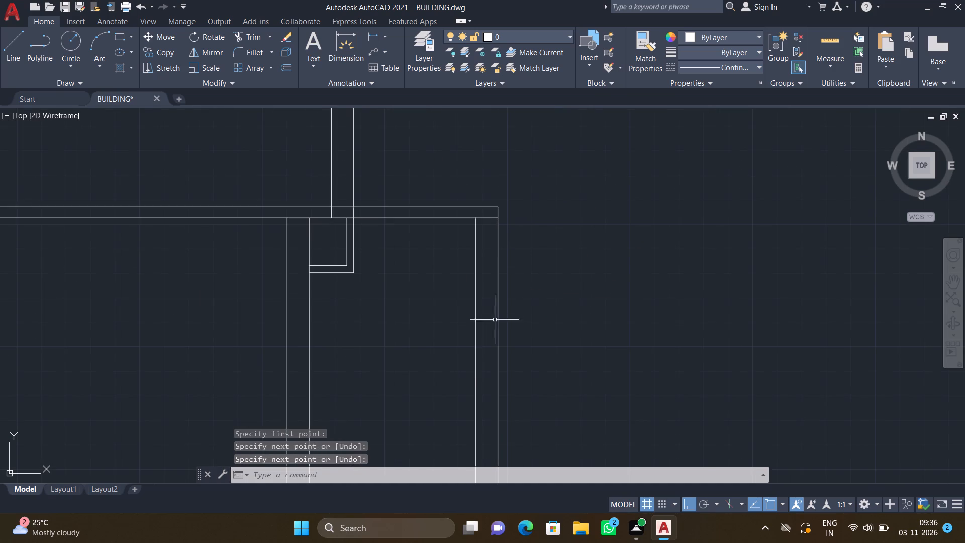
scroll(537, 364, "down", 4)
scroll(530, 376, "up", 3)
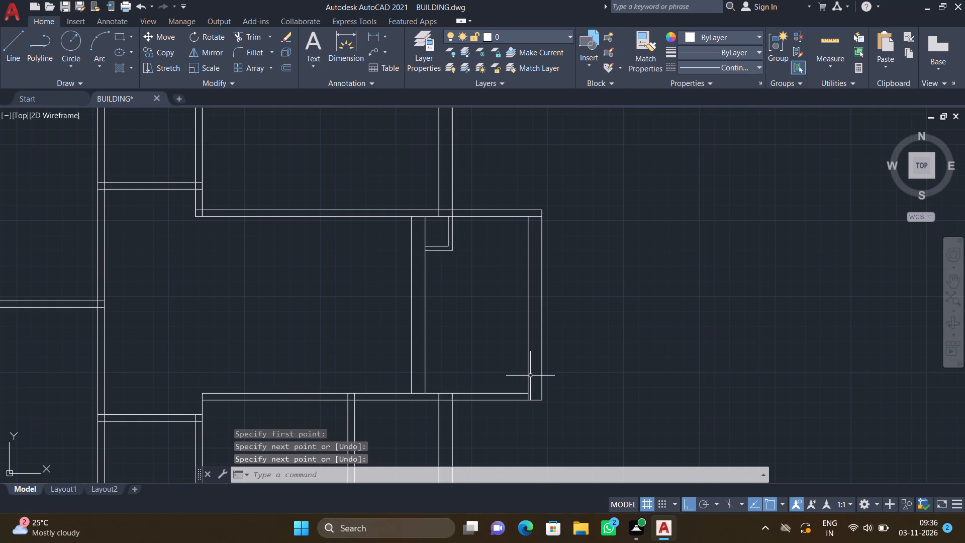
key("l")
key("Return")
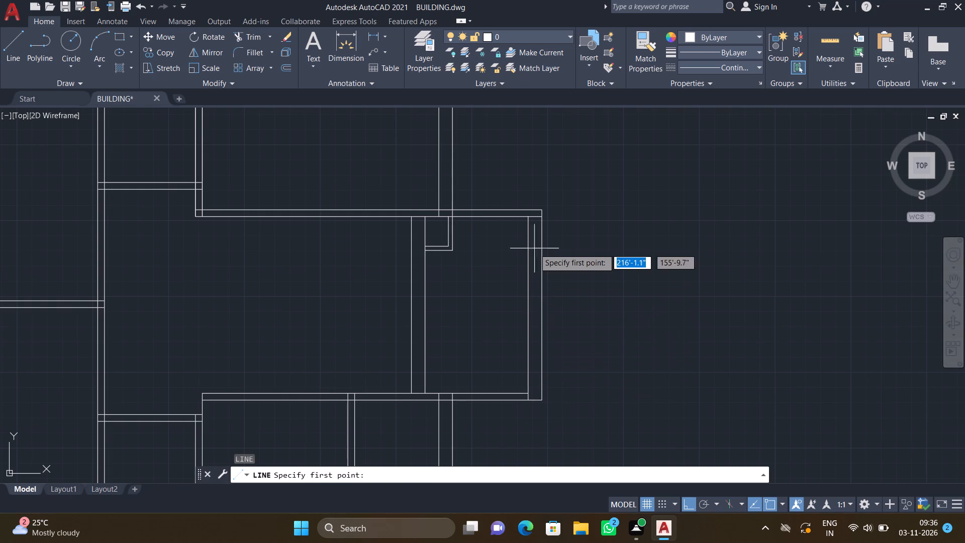
scroll(531, 218, "up", 4)
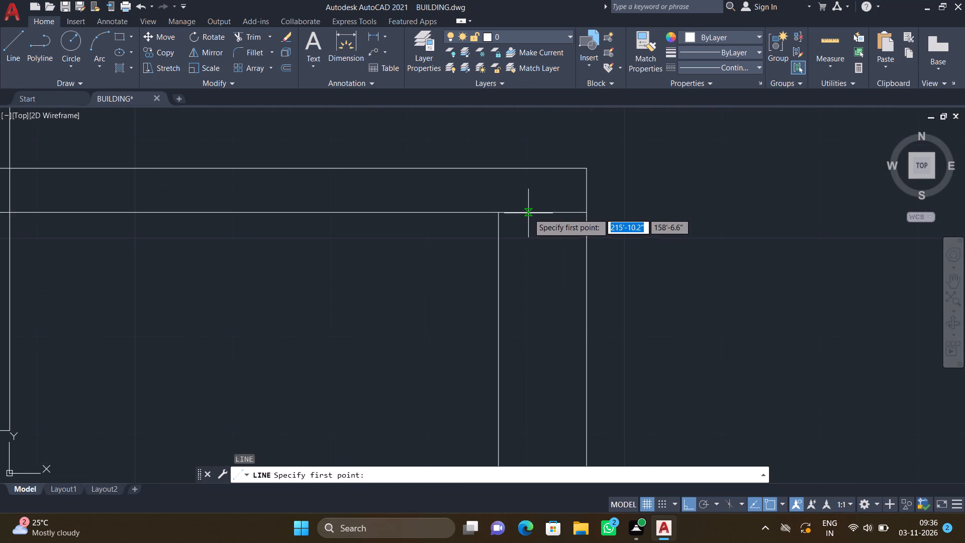
left_click(527, 212)
scroll(507, 368, "down", 5)
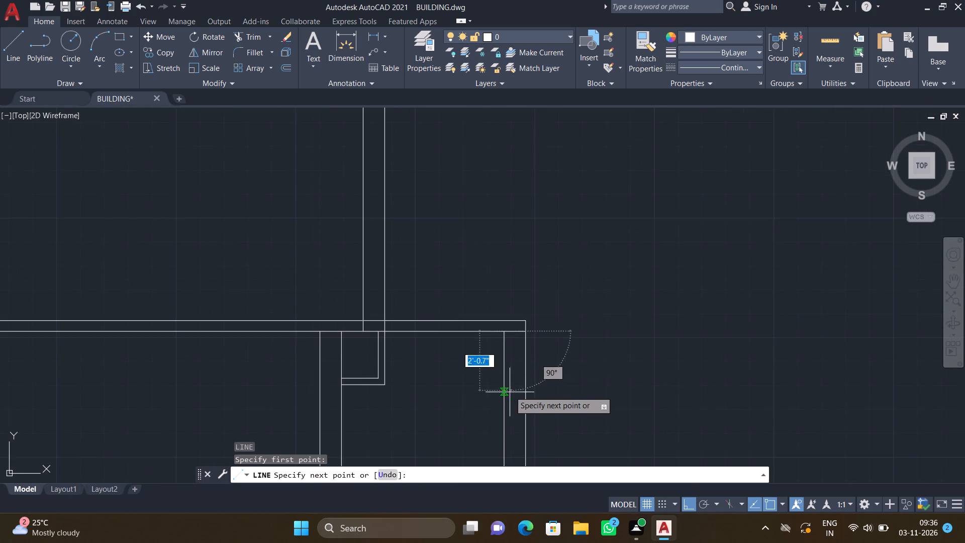
scroll(509, 394, "down", 5)
scroll(506, 431, "up", 7)
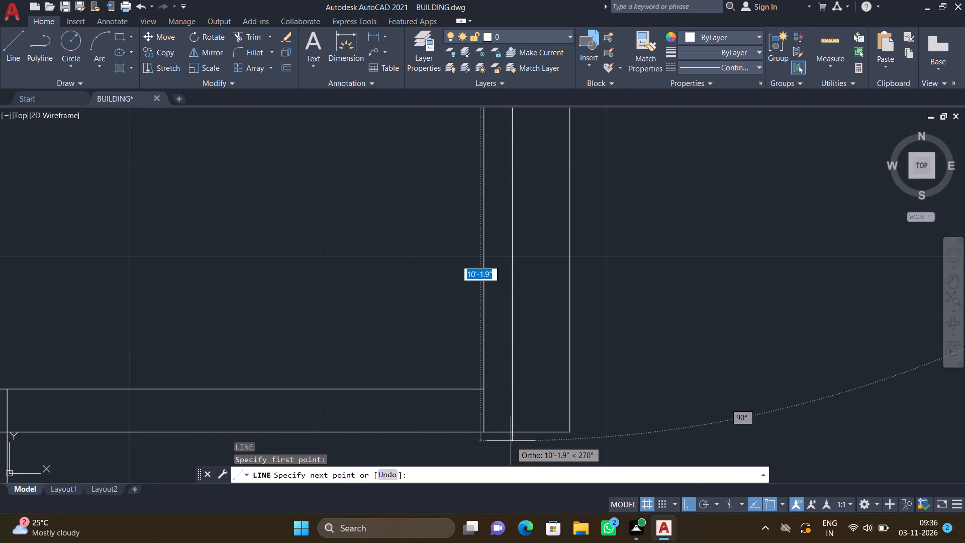
scroll(509, 421, "up", 2)
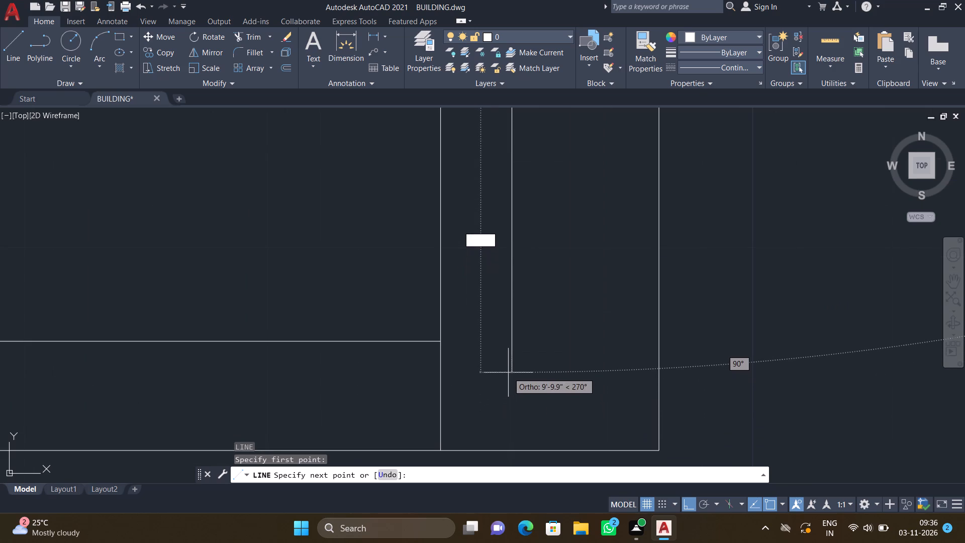
left_click(508, 368)
scroll(321, 390, "down", 1)
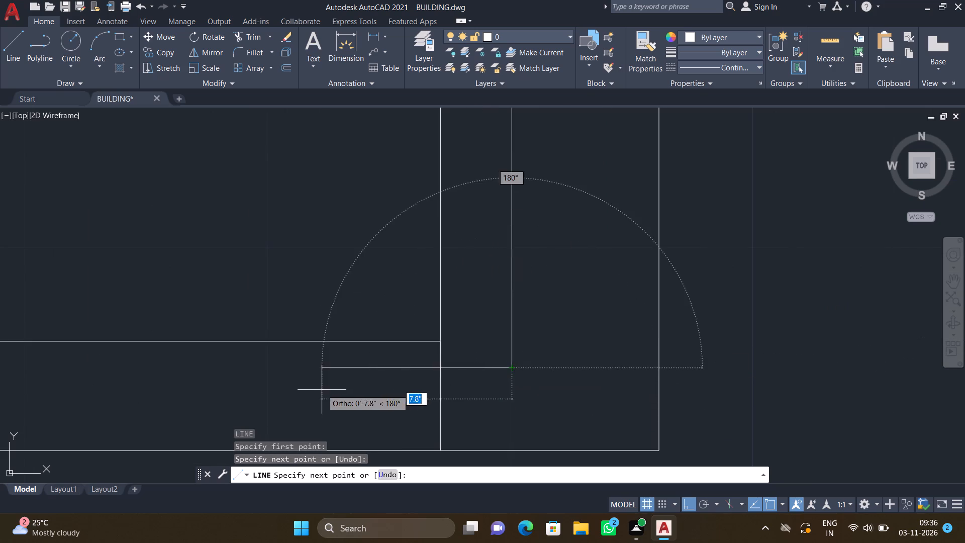
scroll(321, 390, "down", 3)
scroll(134, 407, "up", 1)
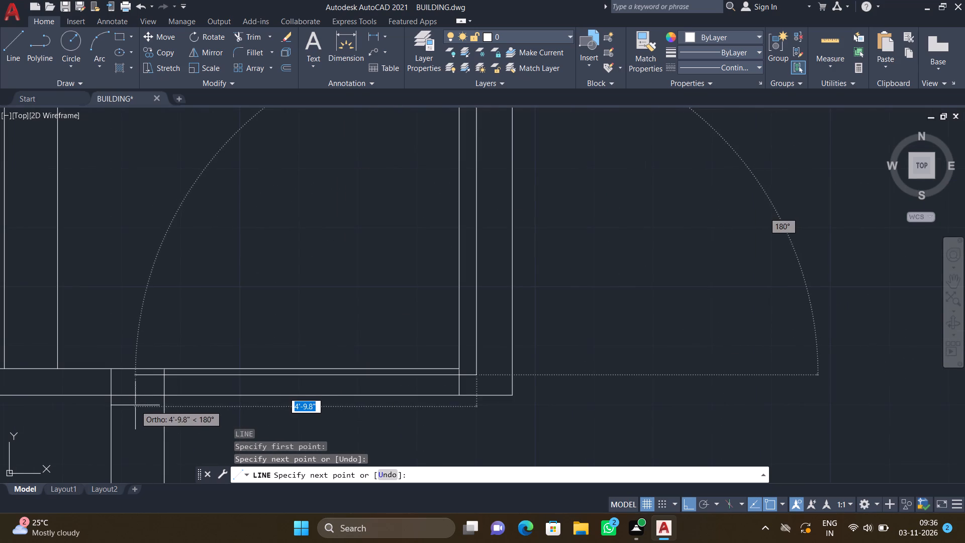
scroll(164, 402, "up", 2)
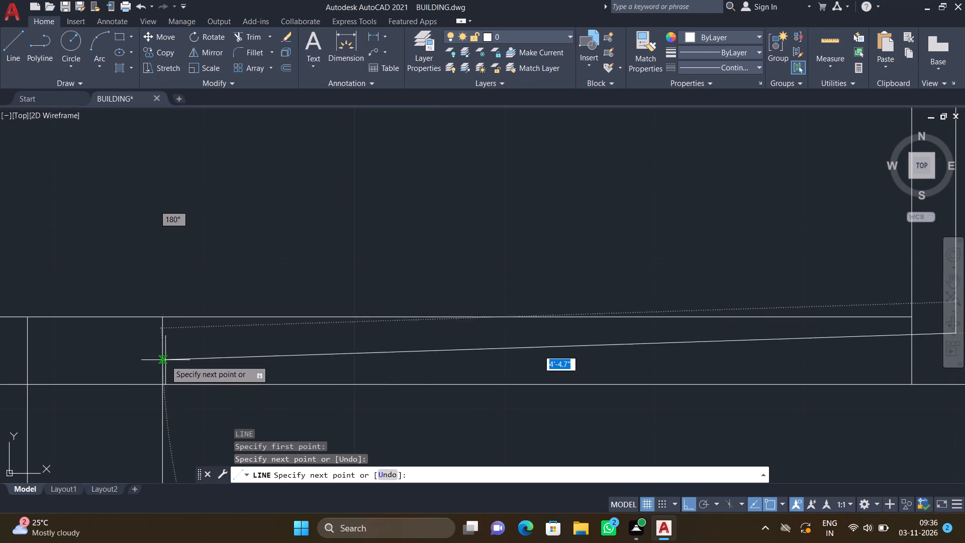
left_click(163, 335)
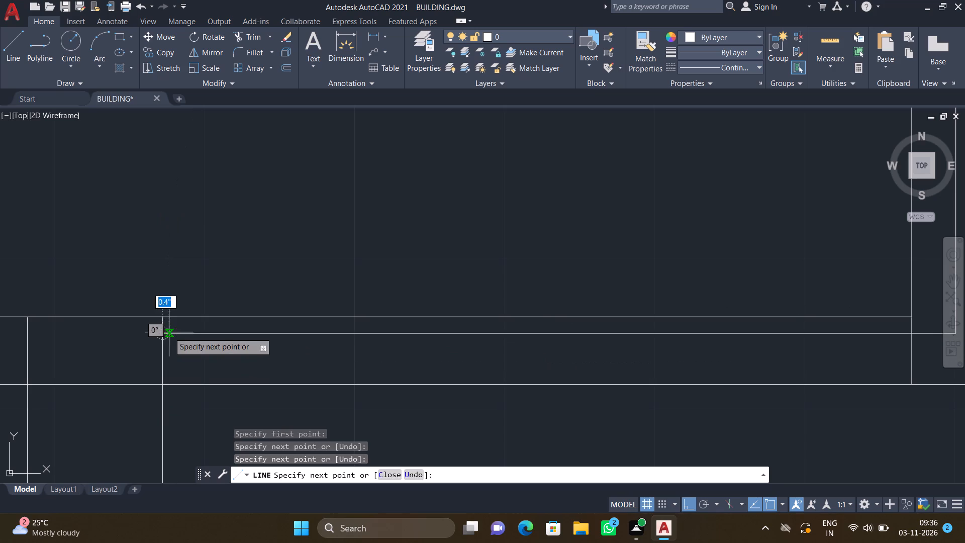
key("Return")
Draw a second line nearer the outer faces, about 10' south from the short closing line inside the east wall and about 4'-8" west inside the south wall.
scroll(189, 328, "down", 5)
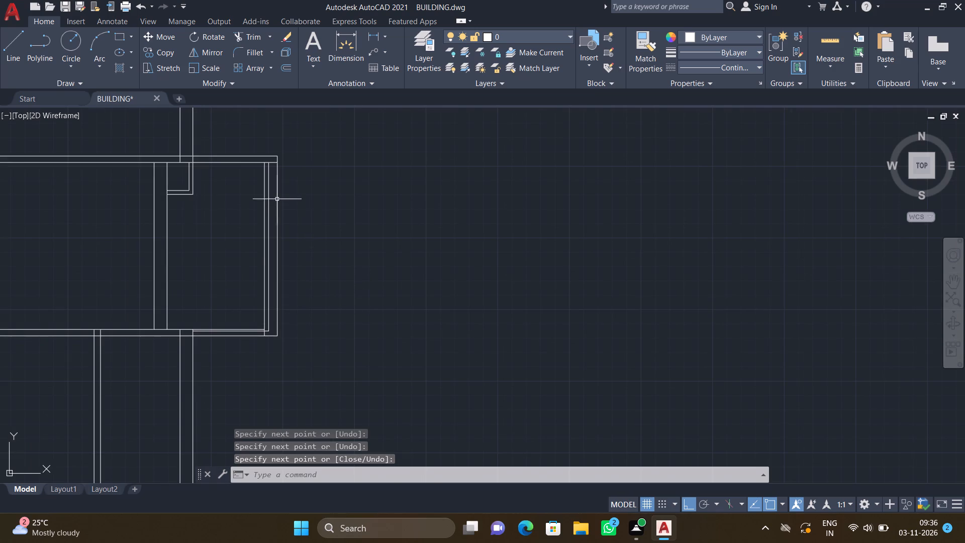
scroll(271, 162, "up", 3)
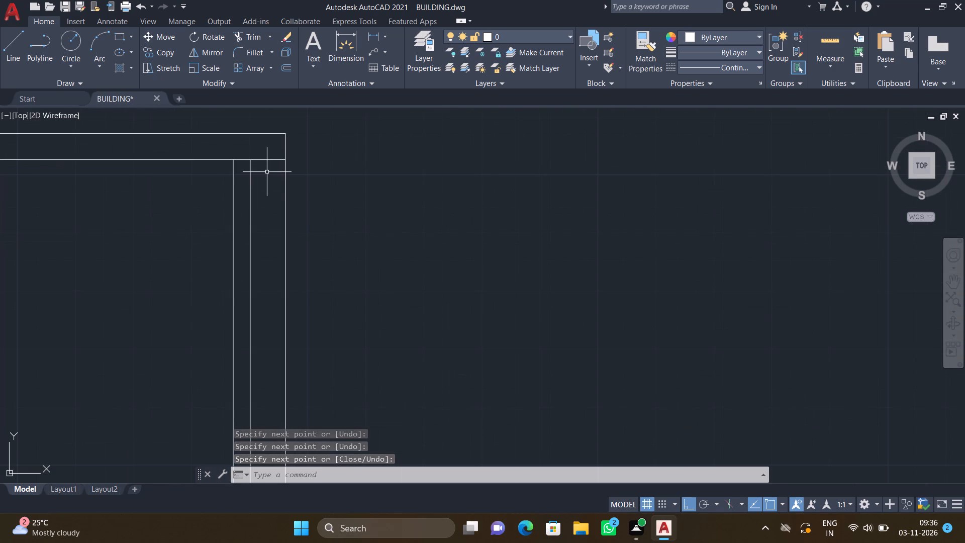
key("l")
key("Return")
scroll(263, 158, "up", 3)
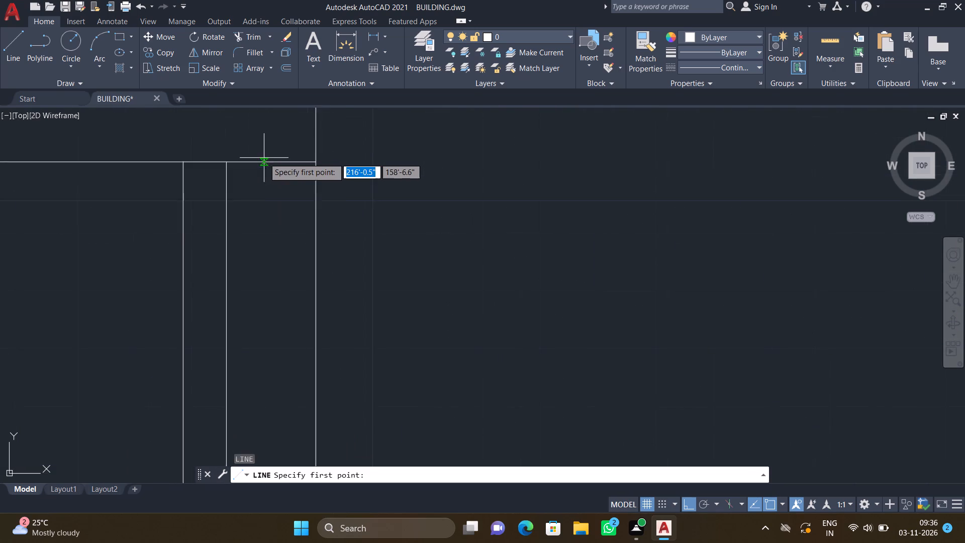
left_click_drag(273, 165, 272, 170)
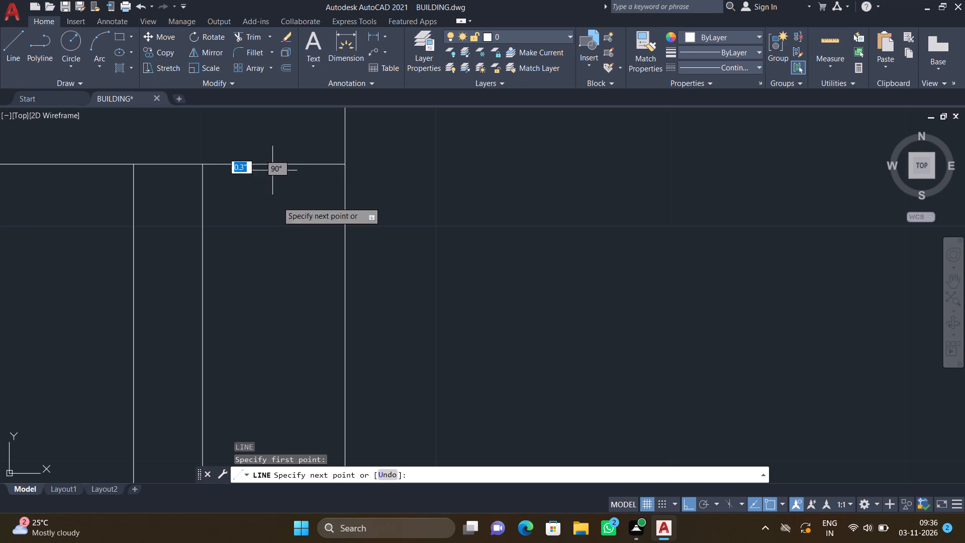
scroll(276, 270, "down", 5)
scroll(268, 318, "down", 6)
scroll(271, 397, "up", 5)
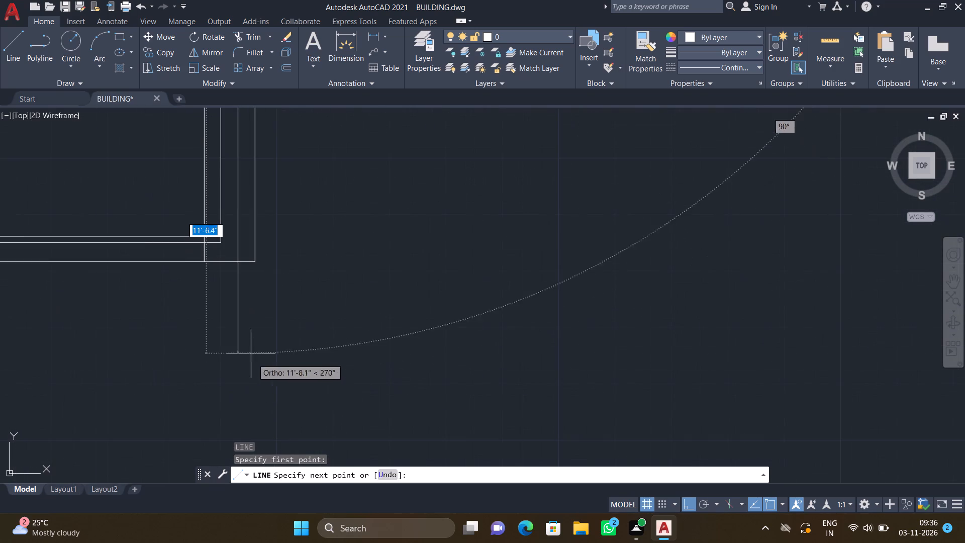
scroll(220, 253, "up", 3)
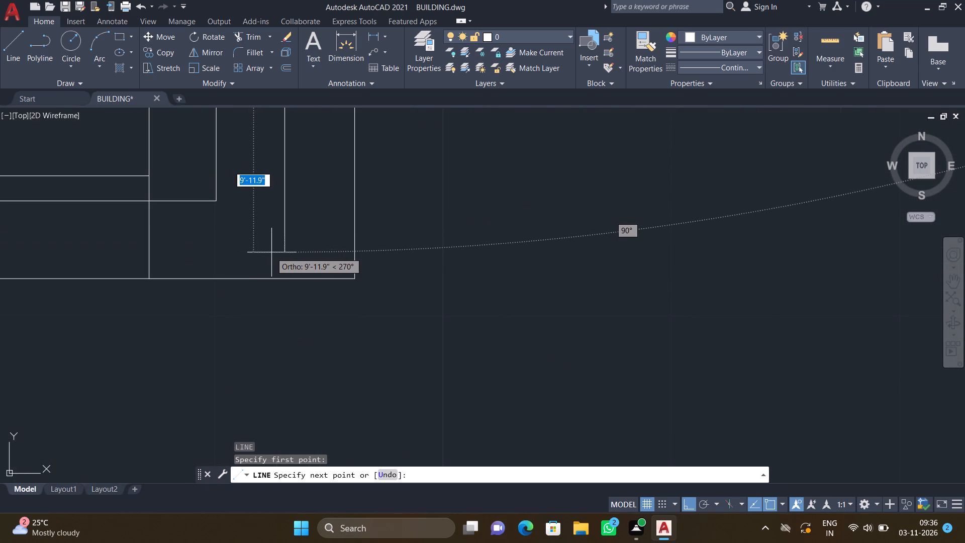
left_click(282, 249)
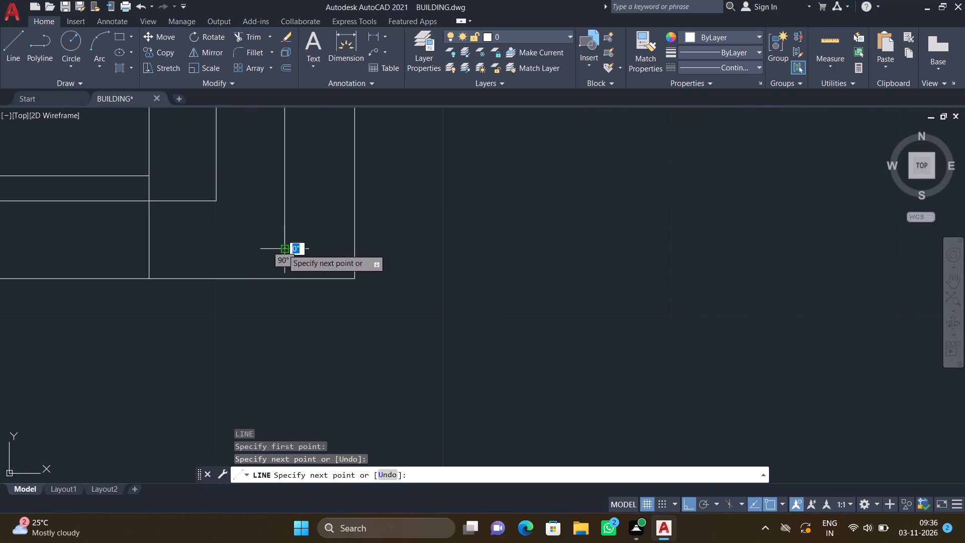
scroll(202, 253, "down", 5)
scroll(23, 253, "up", 4)
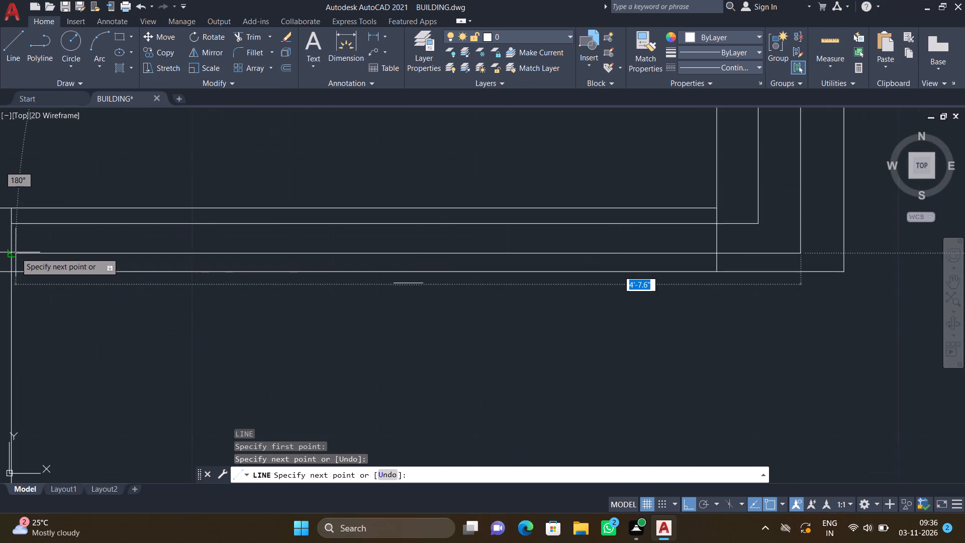
scroll(8, 260, "down", 2)
scroll(8, 260, "up", 4)
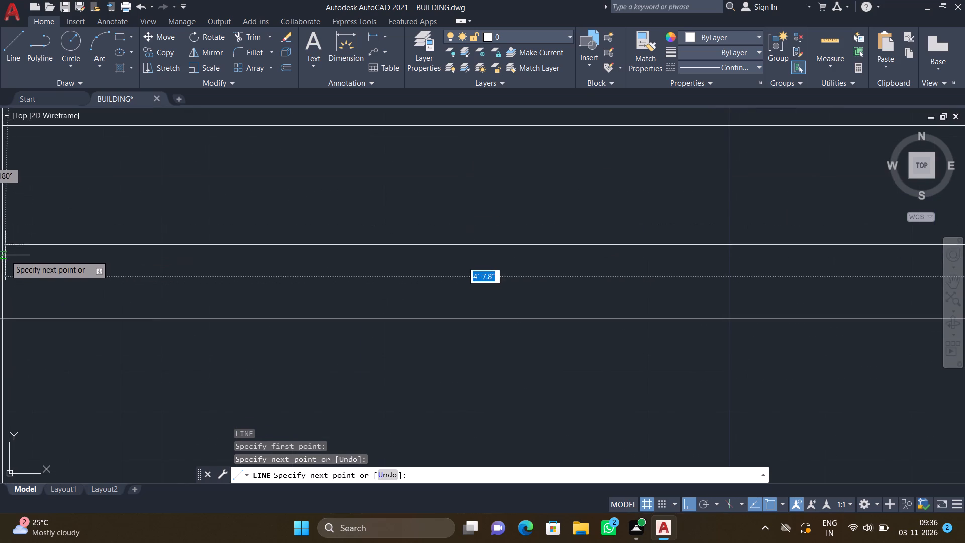
left_click(3, 244)
key("Return")
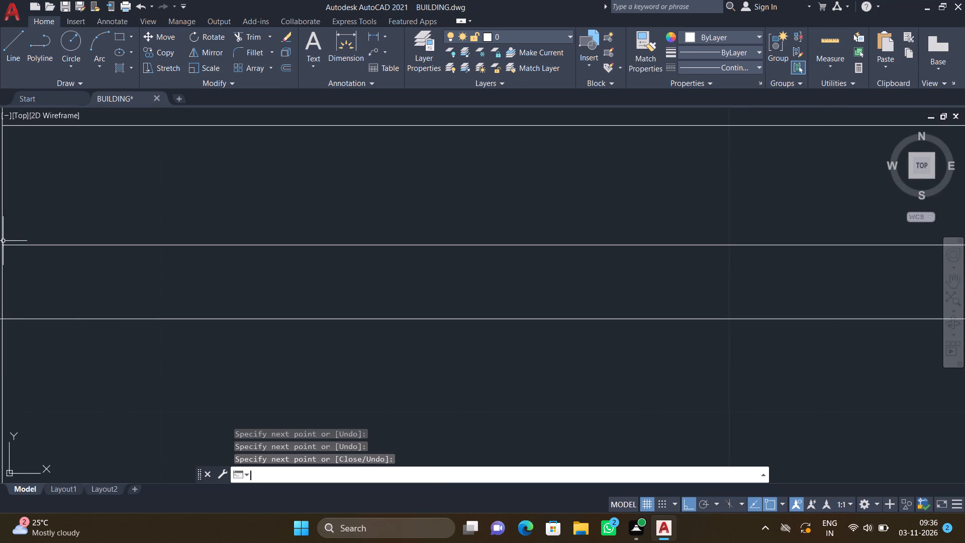
Draw a three-sided rectangular outline about 4'-5" wide against the north face of the east-west partition between the two large western rooms.
scroll(9, 236, "down", 5)
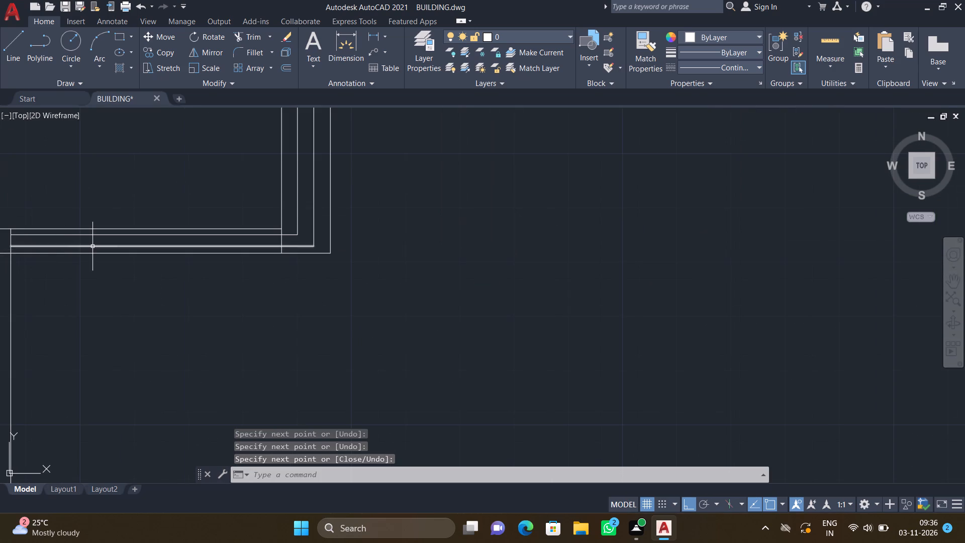
scroll(92, 247, "down", 5)
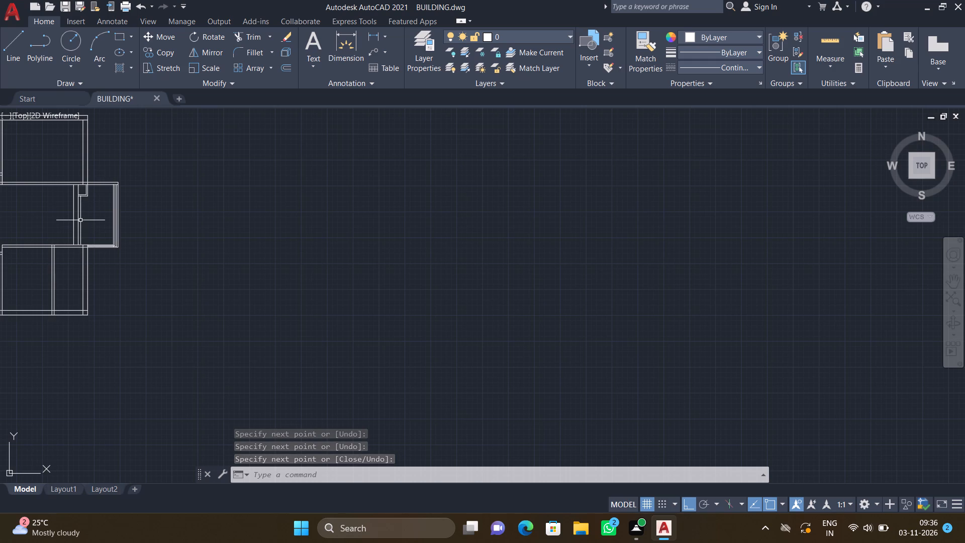
scroll(56, 177, "down", 3)
scroll(212, 207, "down", 2)
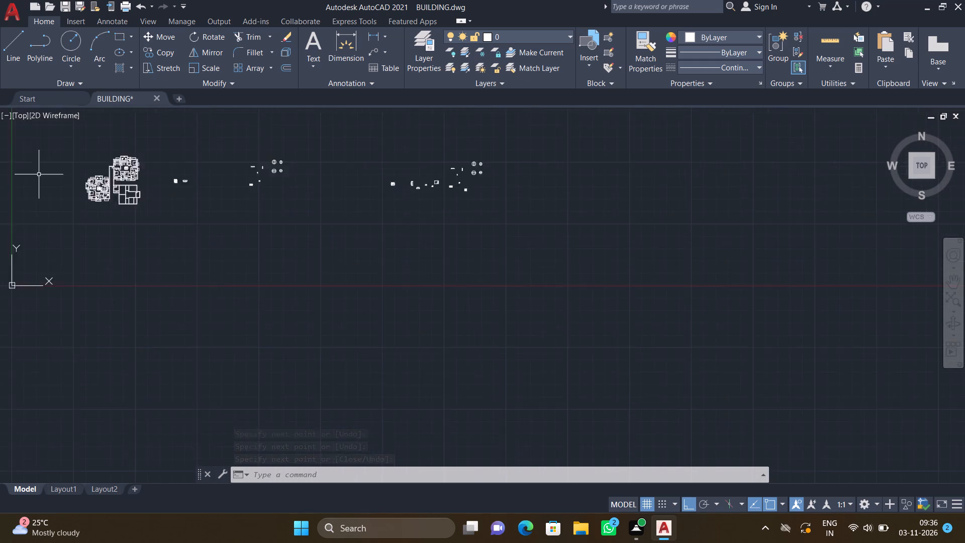
scroll(30, 171, "down", 1)
scroll(26, 184, "up", 4)
scroll(433, 144, "up", 3)
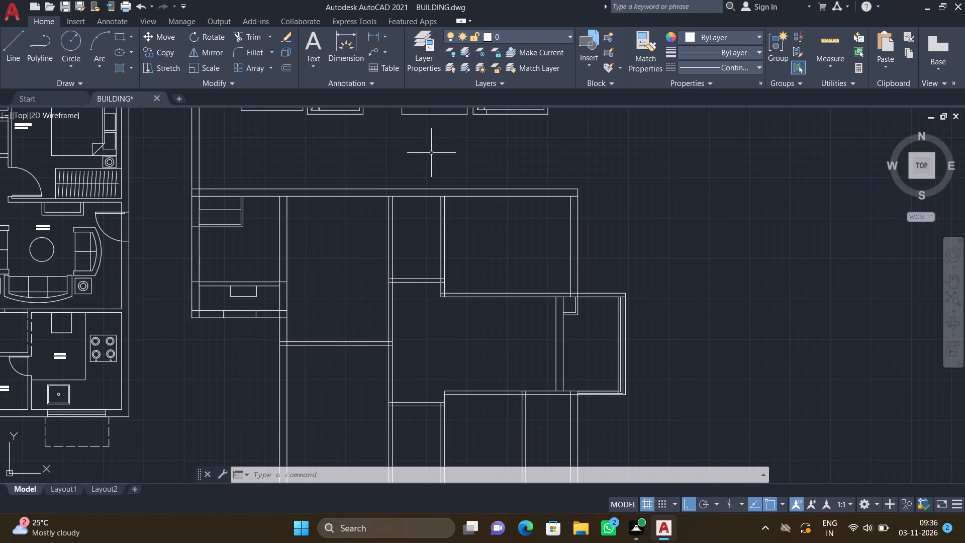
scroll(472, 278, "down", 3)
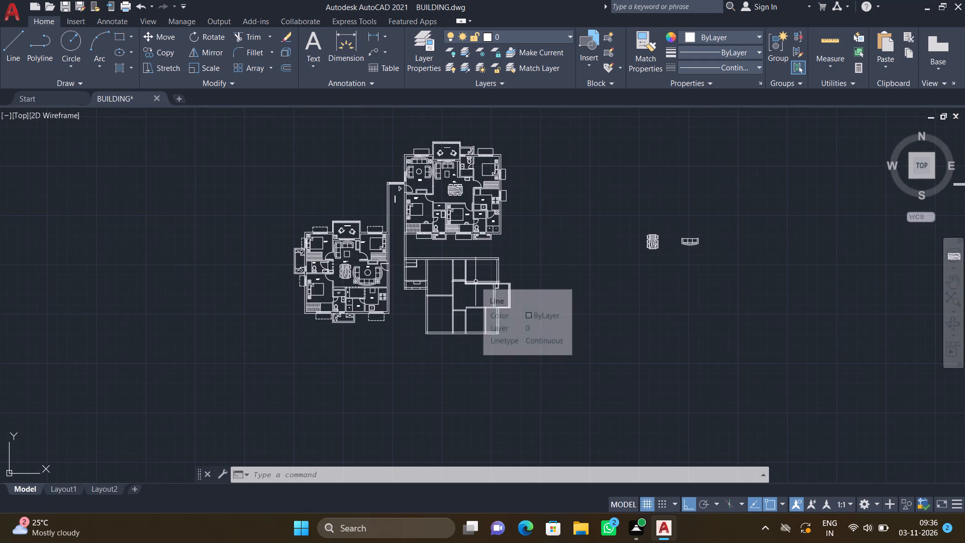
key("l")
key("Return")
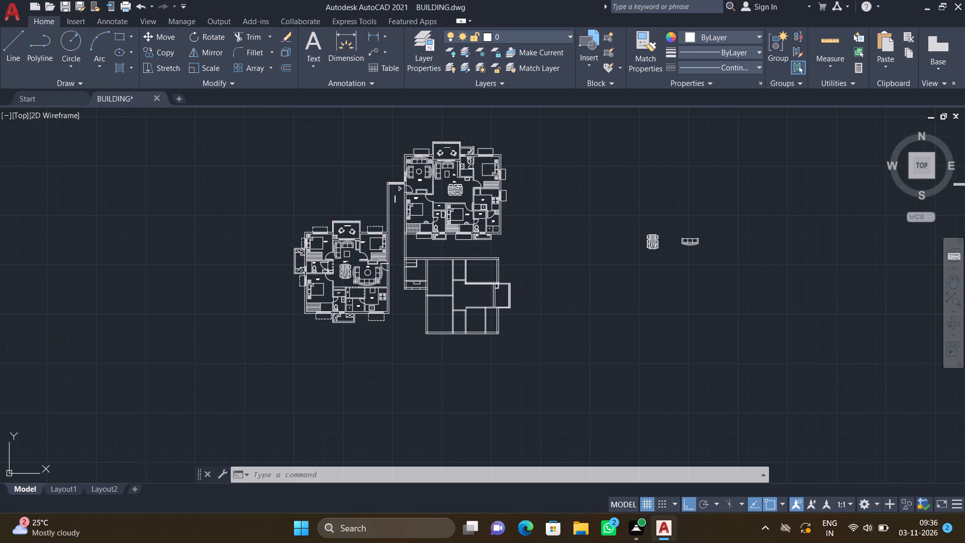
scroll(432, 274, "up", 3)
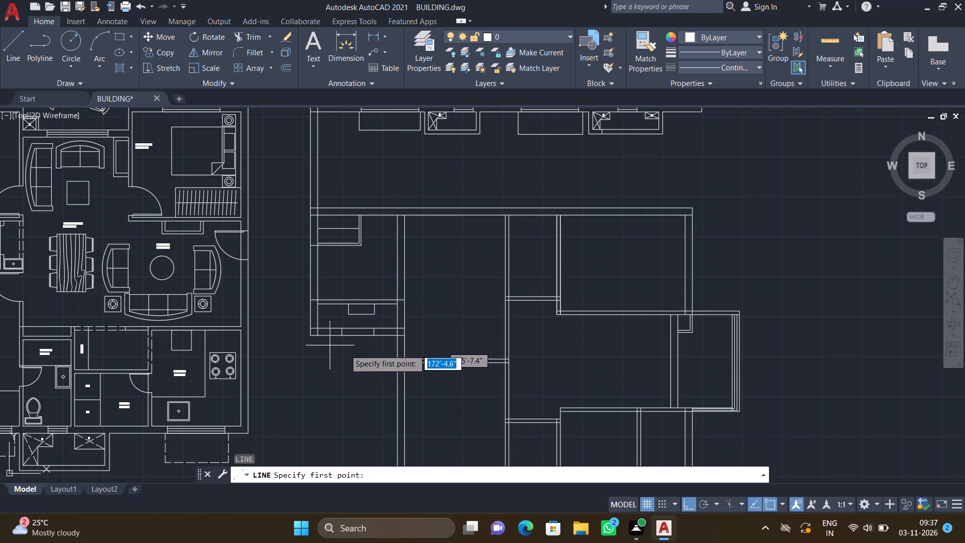
scroll(456, 362, "up", 3)
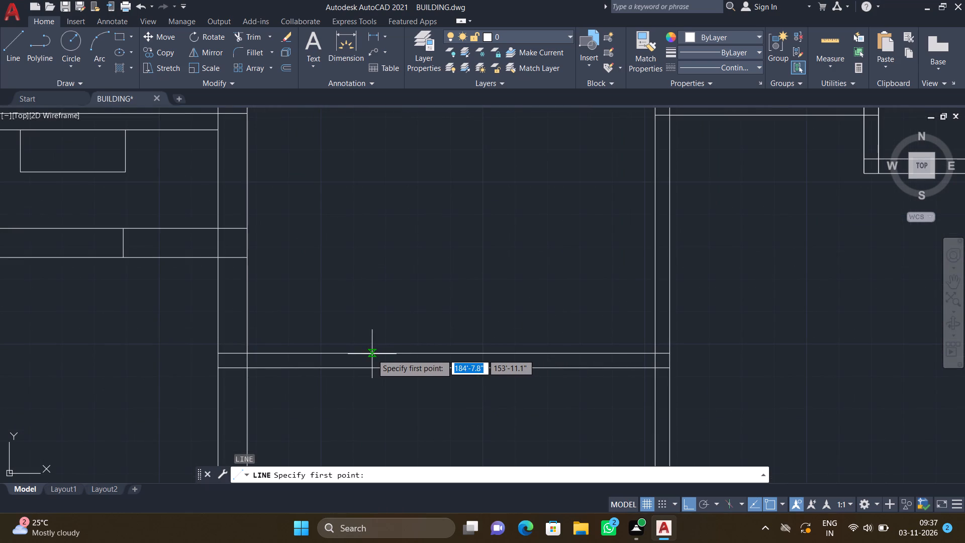
left_click(372, 353)
left_click(371, 306)
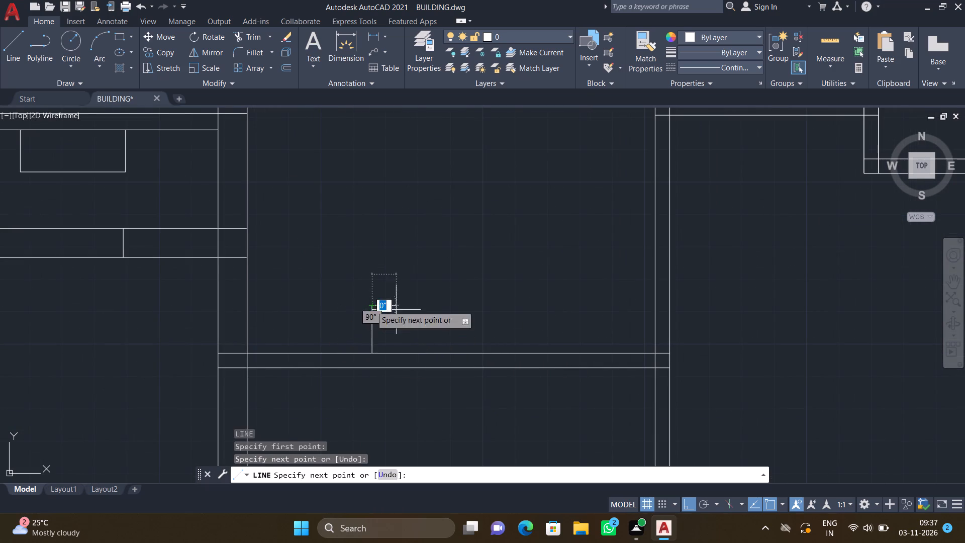
left_click(544, 320)
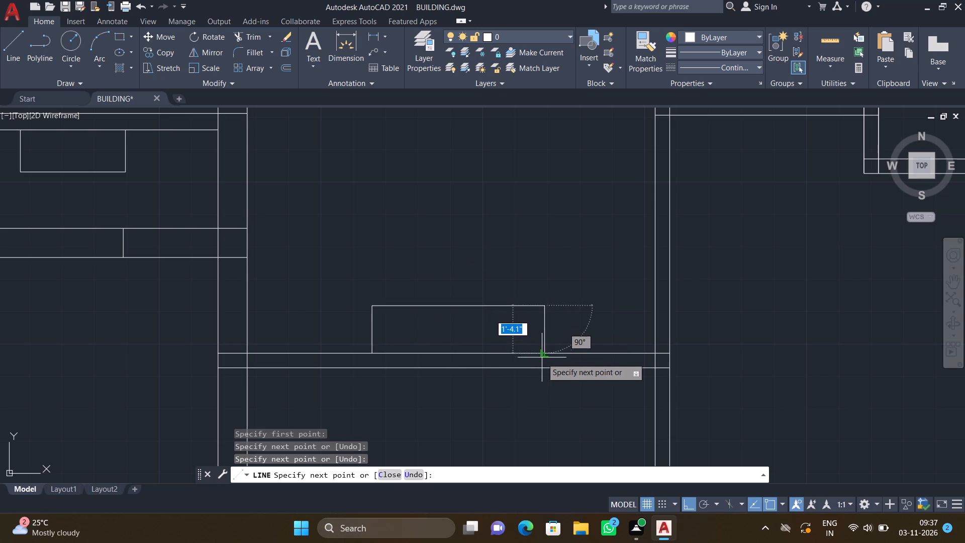
left_click(543, 354)
key("Return")
Draw a smaller three-sided outline about 3'-8" wide inside that rectangle, with both ends on the same partition wall face.
key("l")
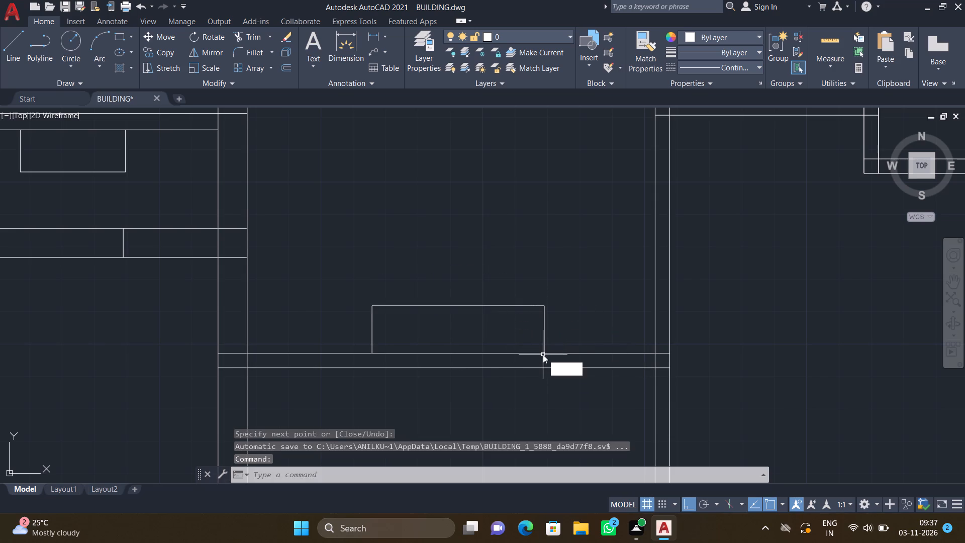
key("Return")
scroll(397, 348, "up", 2)
left_click(368, 359)
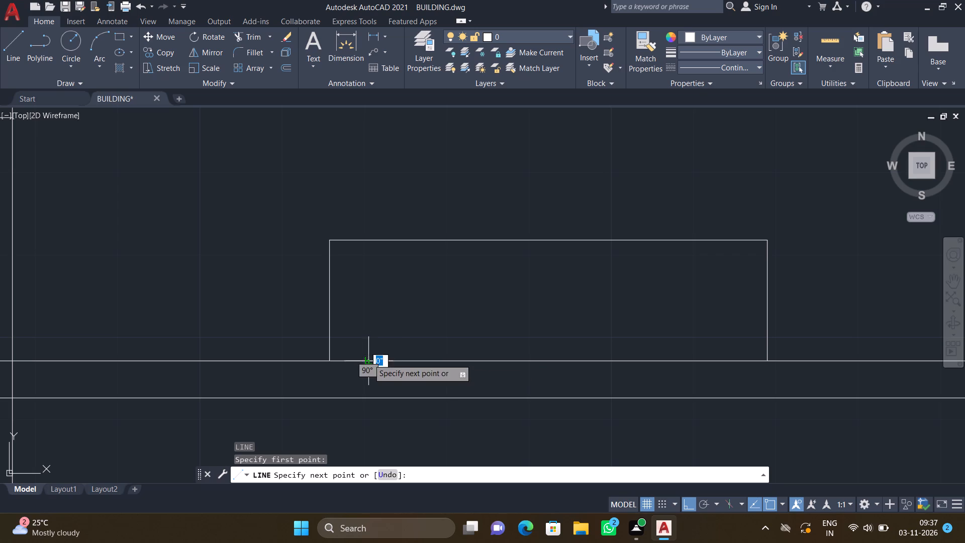
left_click_drag(366, 275, 378, 279)
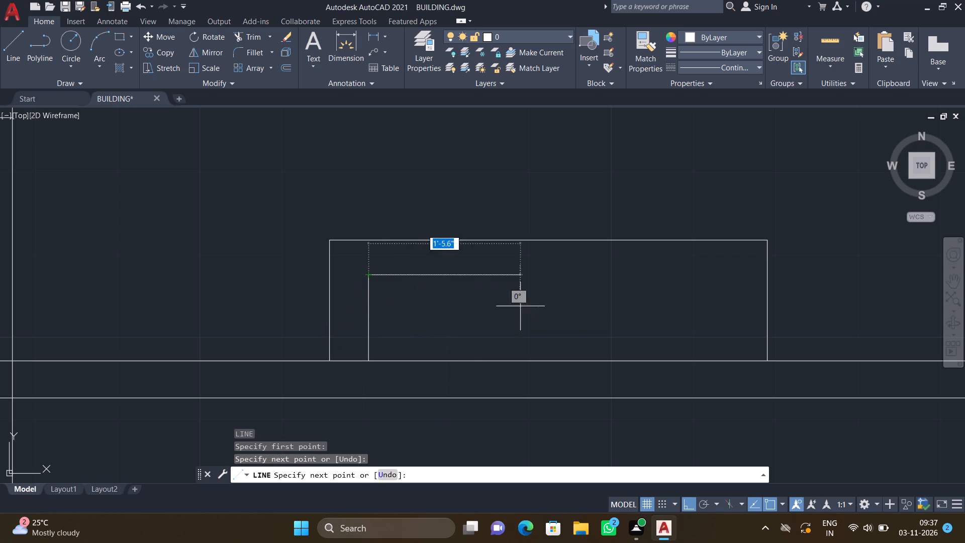
left_click(727, 277)
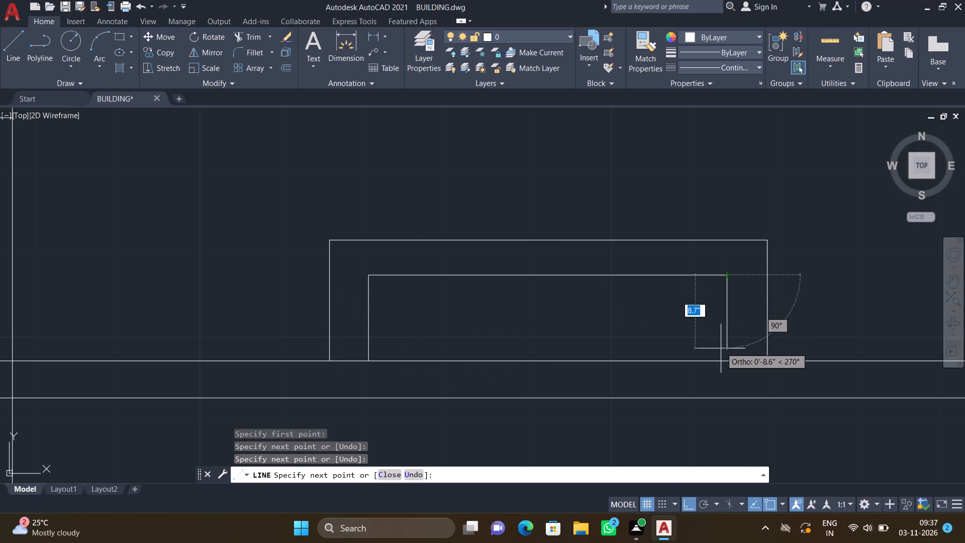
left_click(727, 362)
key("Return")
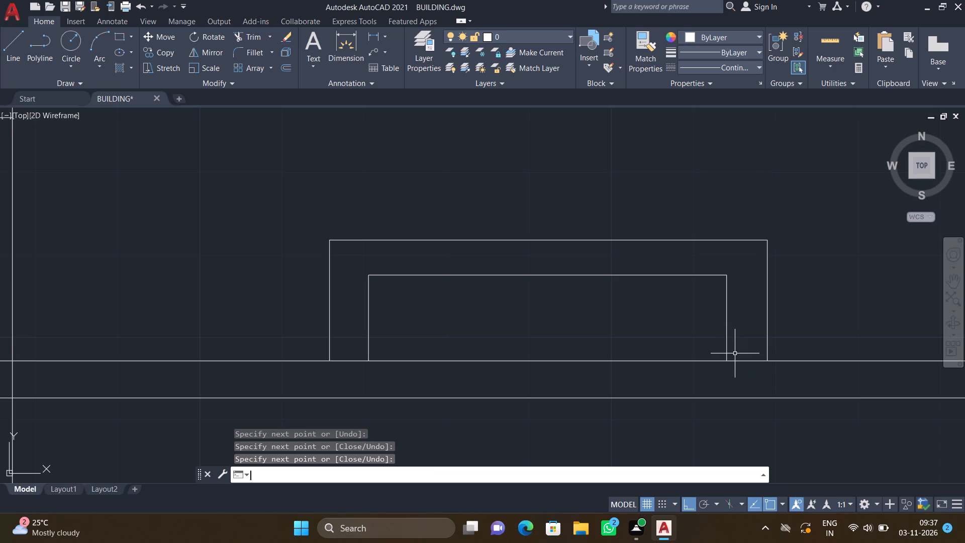
Draw a three-sided outline about 5'-9" wide and 4'-0.6" deep, projecting north from the north wall's inner face at the narrow central room.
scroll(678, 281, "down", 5)
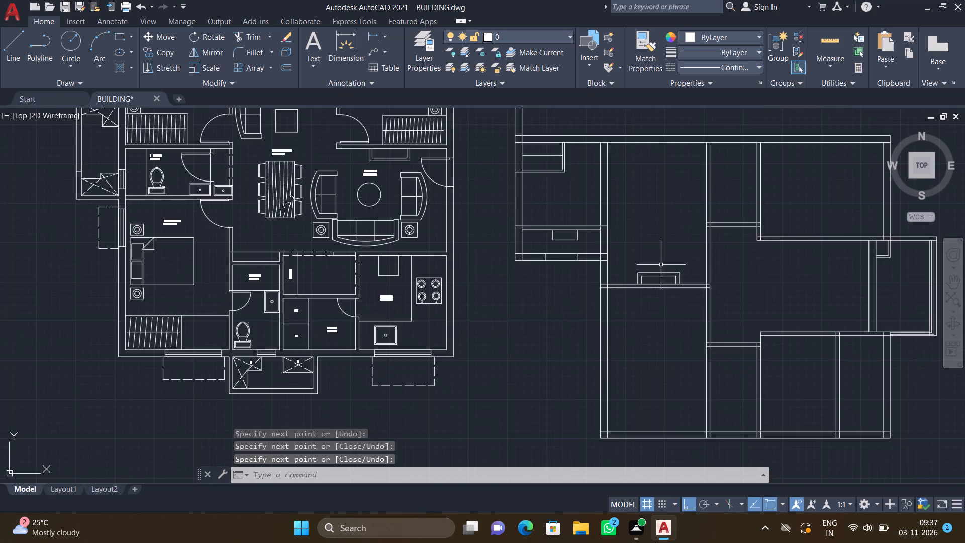
scroll(767, 190, "down", 1)
scroll(744, 173, "up", 3)
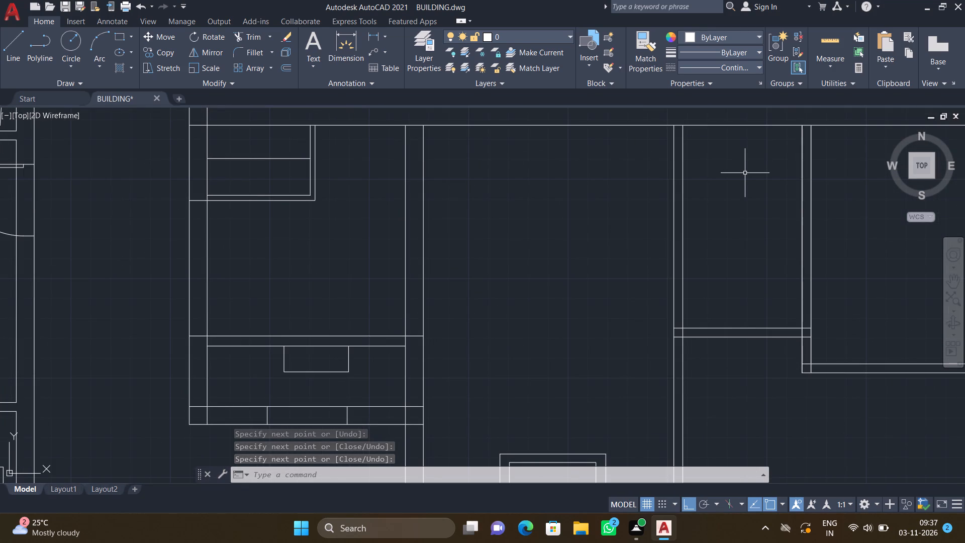
key("l")
key("Return")
scroll(750, 165, "down", 3)
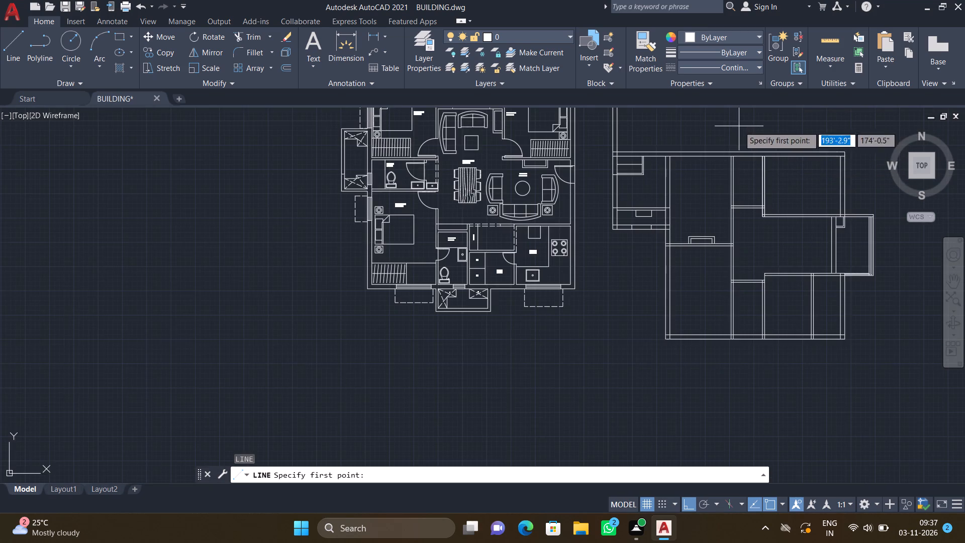
scroll(720, 126, "up", 3)
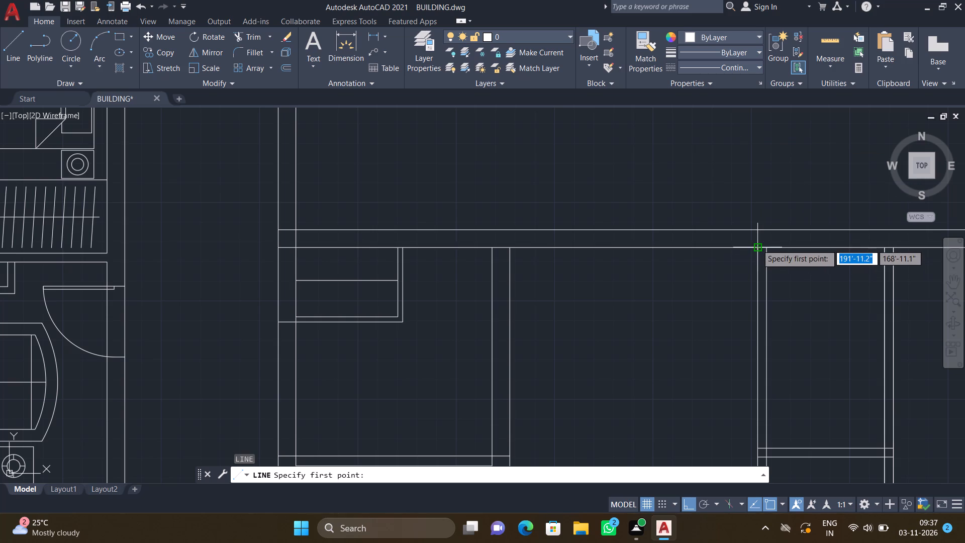
left_click(757, 244)
scroll(749, 199, "down", 3)
scroll(632, 199, "down", 3)
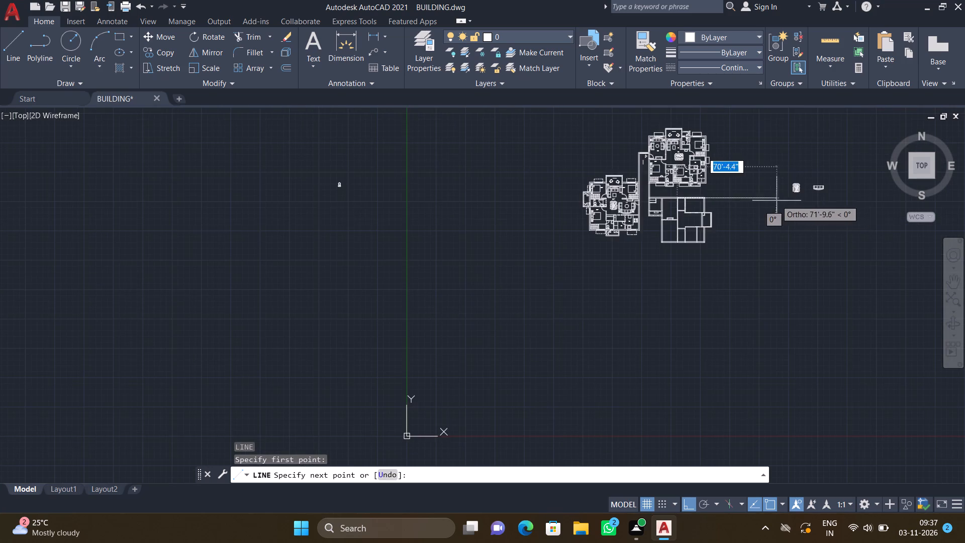
scroll(700, 199, "up", 3)
scroll(612, 169, "up", 3)
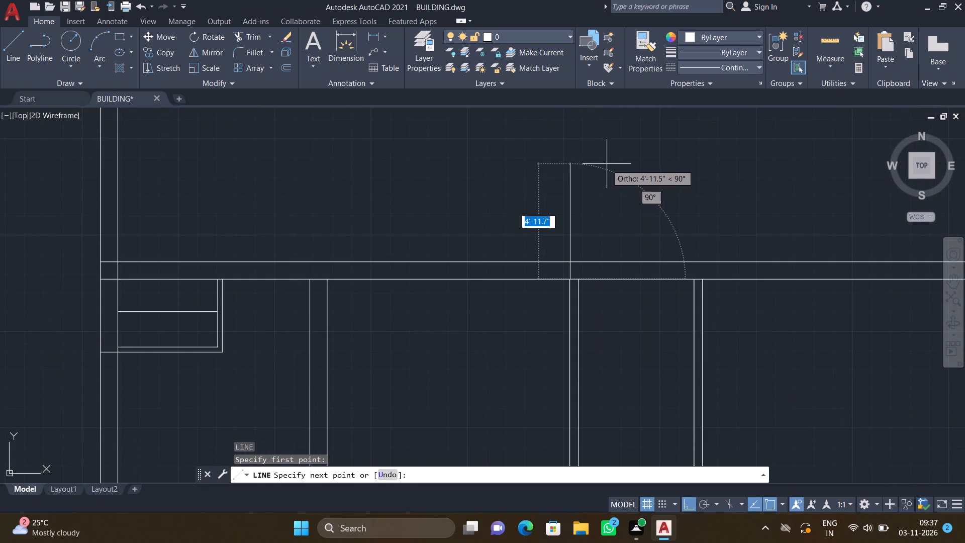
scroll(590, 183, "up", 1)
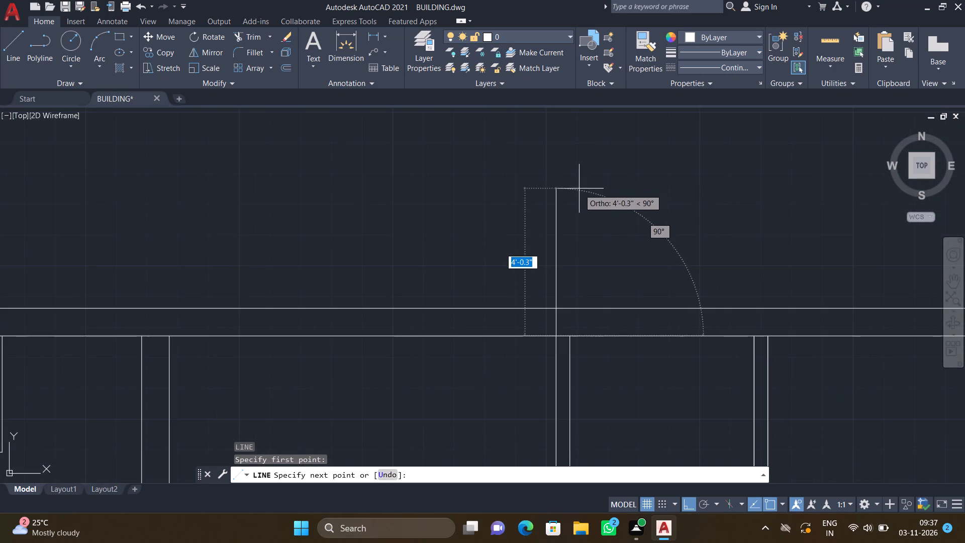
left_click(566, 187)
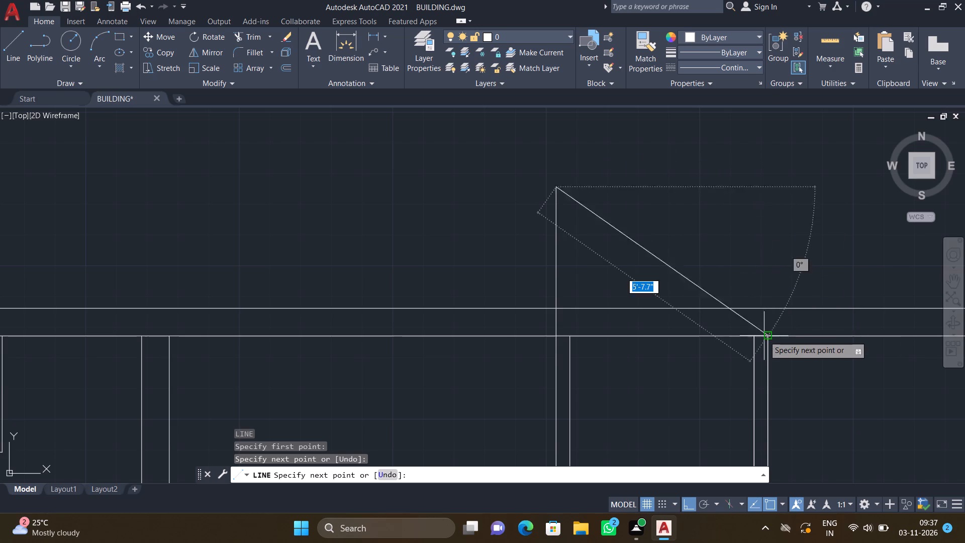
left_click(768, 187)
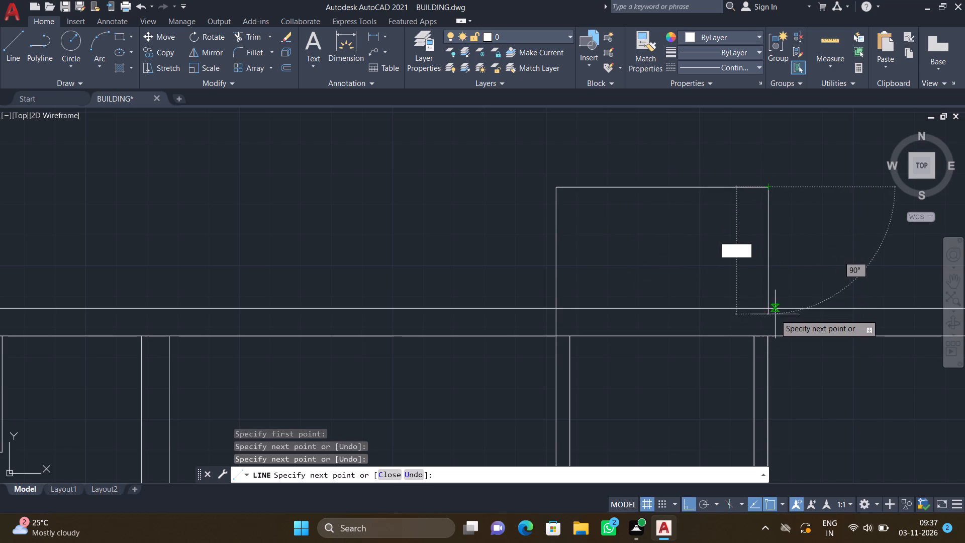
scroll(775, 316, "up", 2)
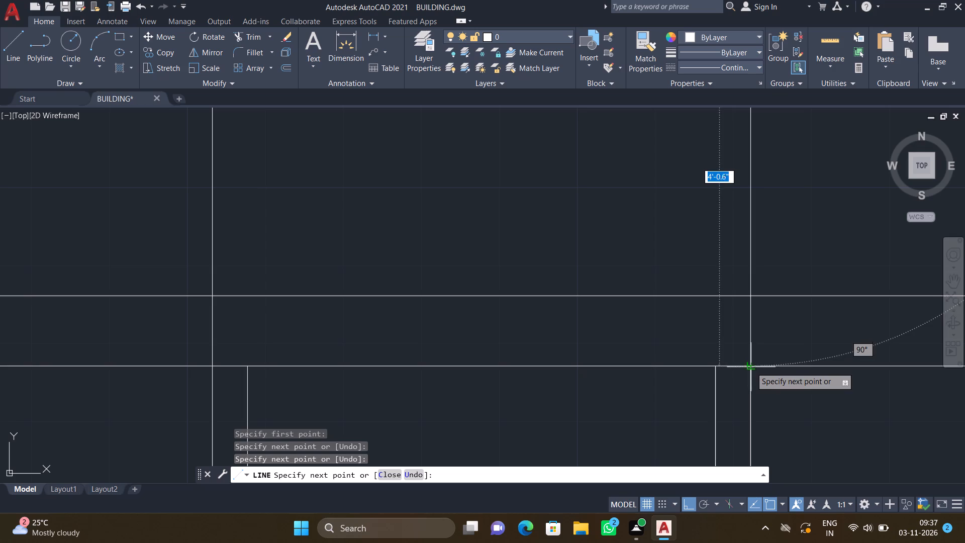
left_click(751, 367)
key("Return")
Draw an inner three-sided outline about 5' wide and 3'-7" deep inside the north projection, aligned with the narrow room's inner wall faces.
scroll(706, 332, "down", 3)
key("l")
key("Return")
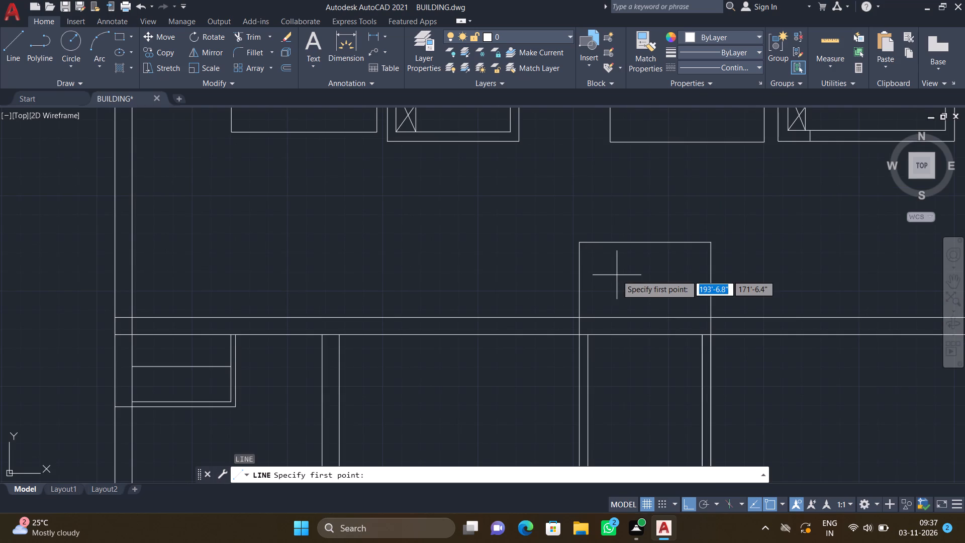
scroll(587, 310, "up", 2)
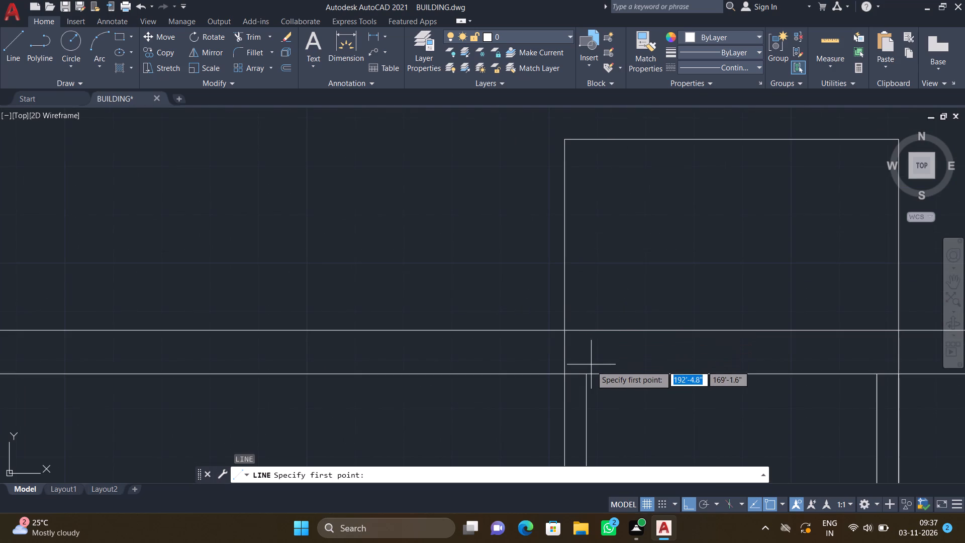
left_click_drag(589, 374, 591, 363)
scroll(609, 231, "down", 2)
scroll(601, 200, "up", 3)
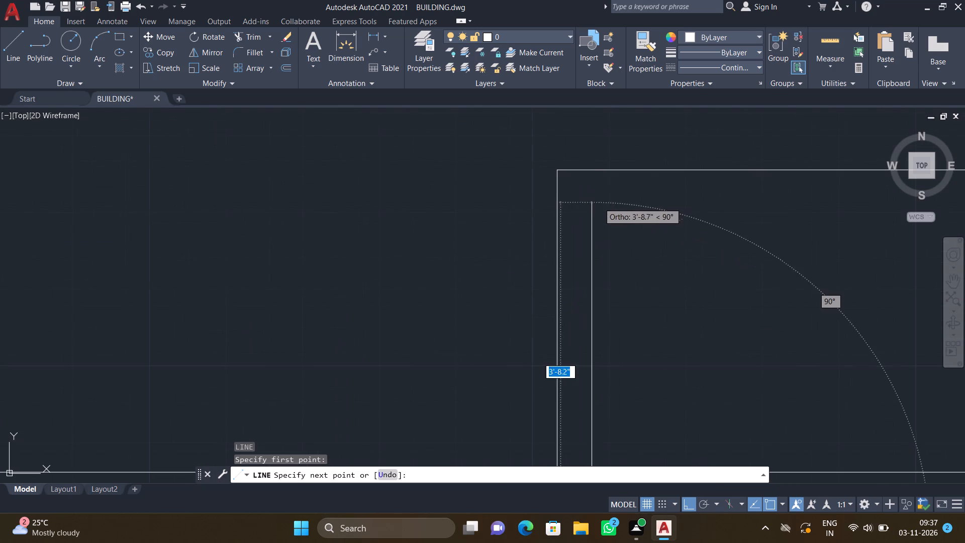
left_click(592, 210)
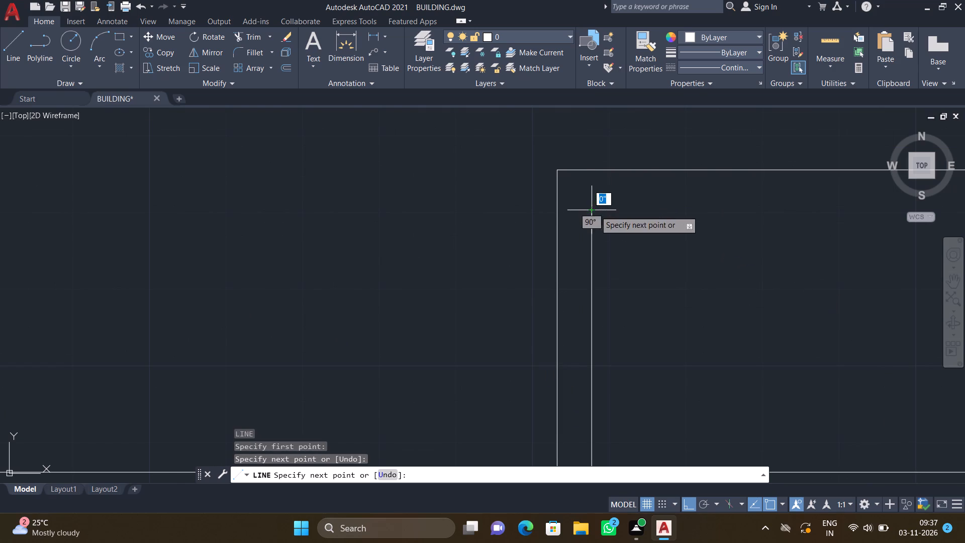
scroll(674, 212, "down", 5)
scroll(740, 219, "up", 4)
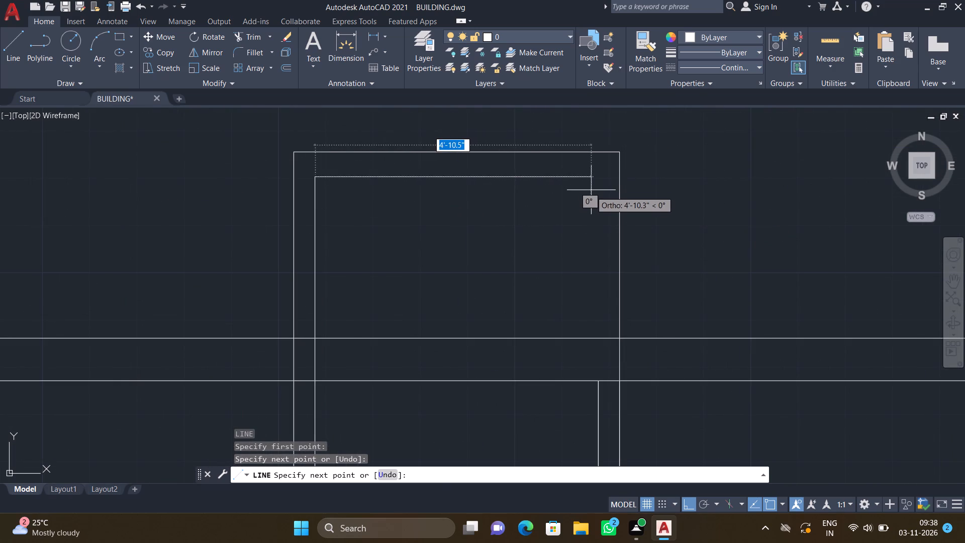
scroll(596, 185, "up", 1)
scroll(592, 190, "down", 2)
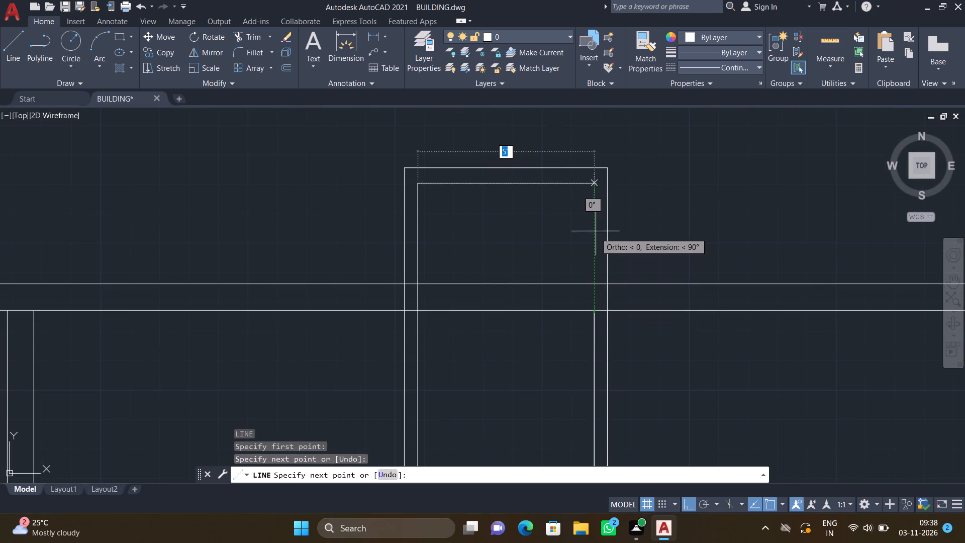
left_click(594, 184)
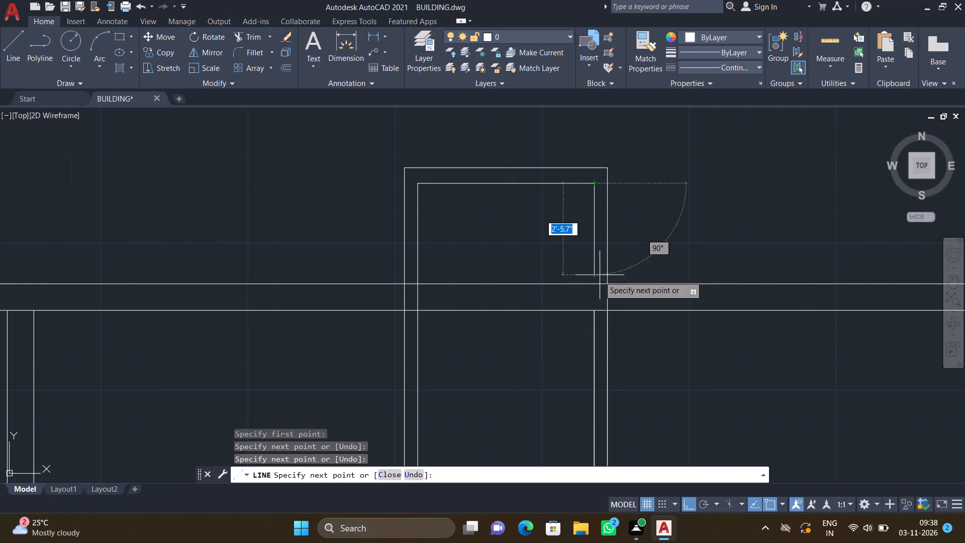
scroll(593, 303, "up", 2)
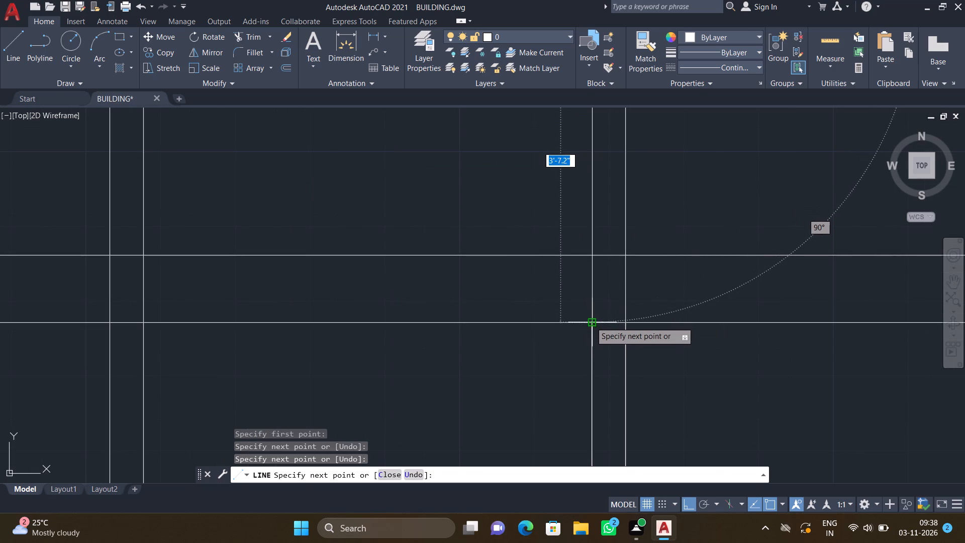
left_click(592, 322)
key("Return")
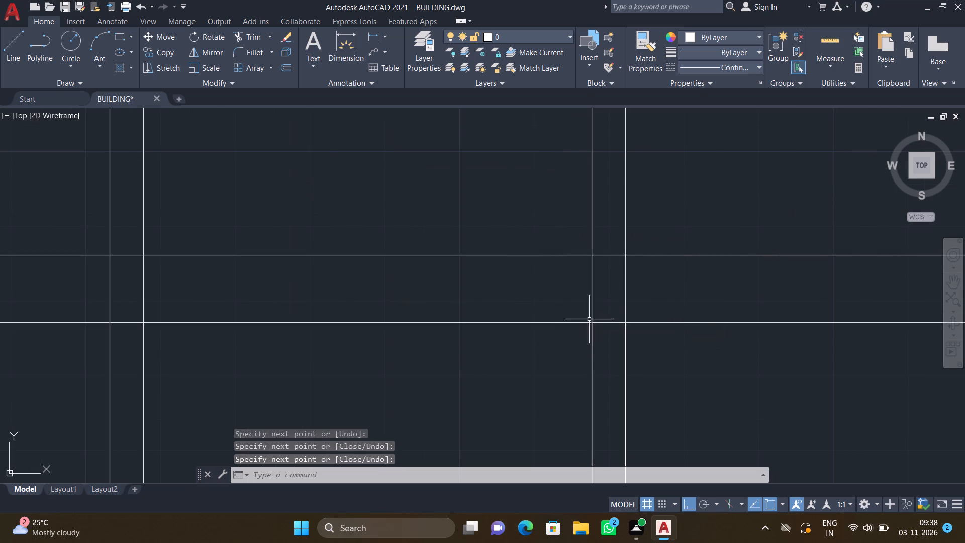
Draw a short line about 5.2" long across the projection's north wall, joining its outer and inner faces east of centre.
scroll(551, 295, "down", 2)
key("l")
key("Return")
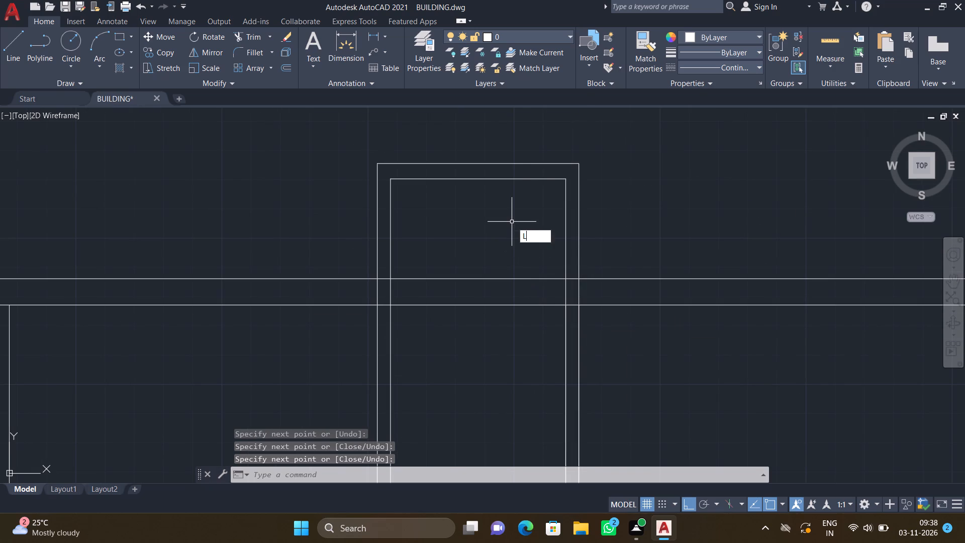
scroll(513, 155, "up", 2)
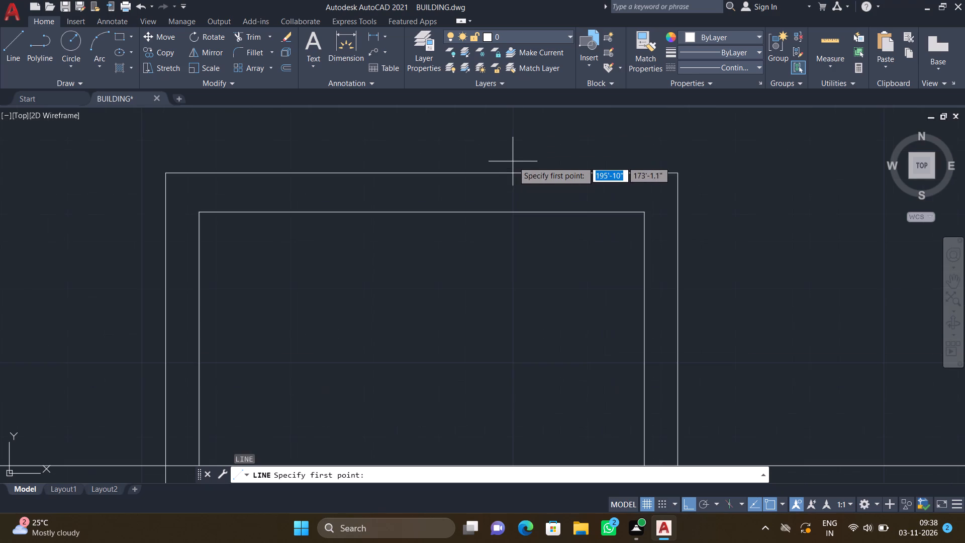
scroll(546, 183, "up", 1)
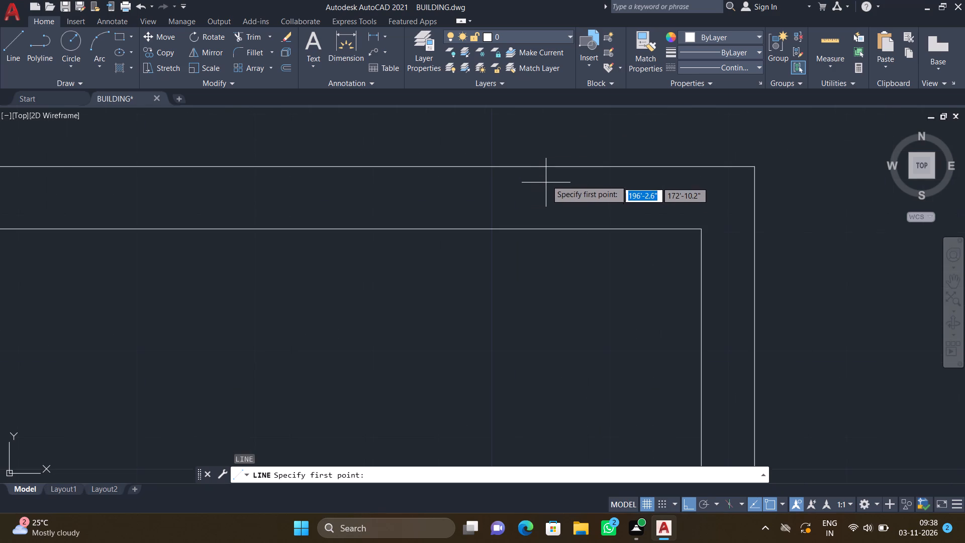
left_click(544, 166)
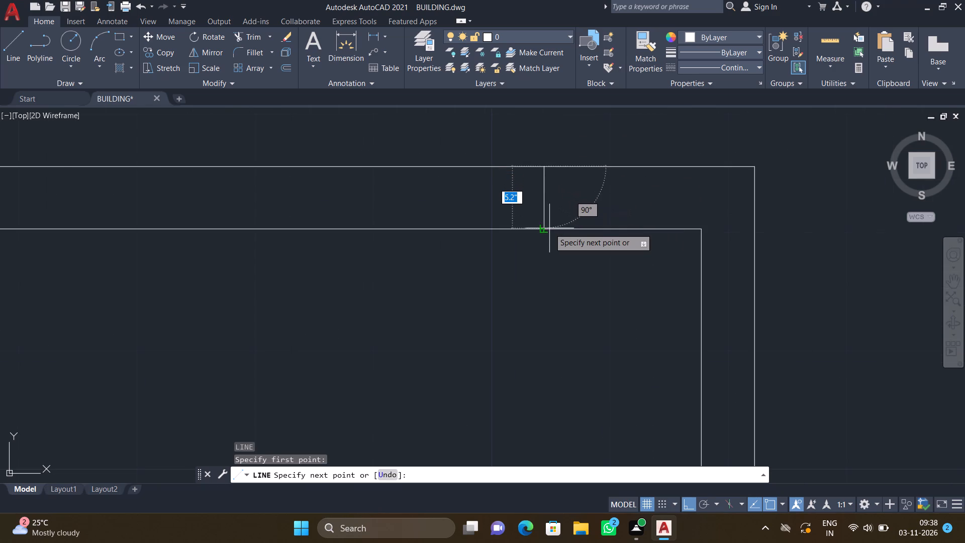
left_click(542, 229)
key("Return")
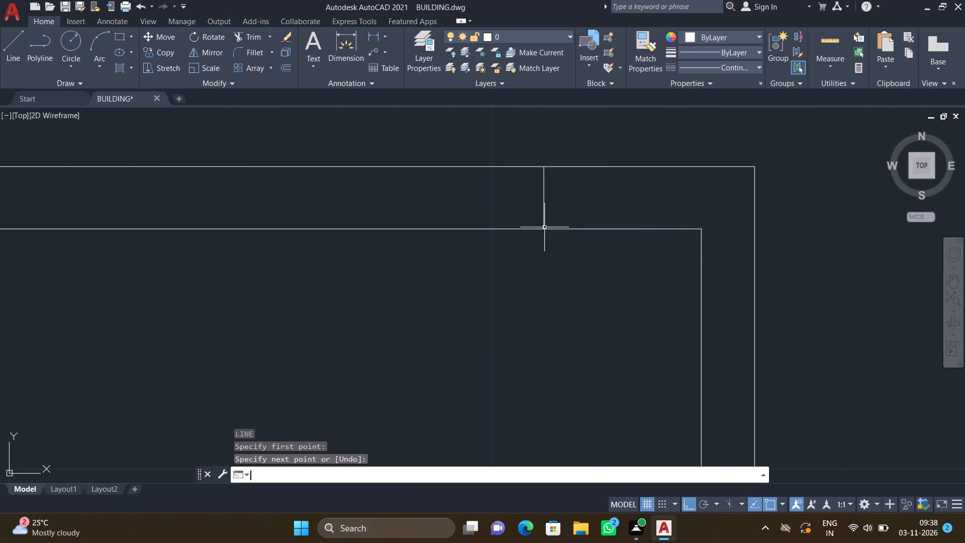
Draw a stepped line inside the projection from its inner north face south, west, then about 1'-2.6" south to the main north wall's outer face.
scroll(546, 222, "down", 3)
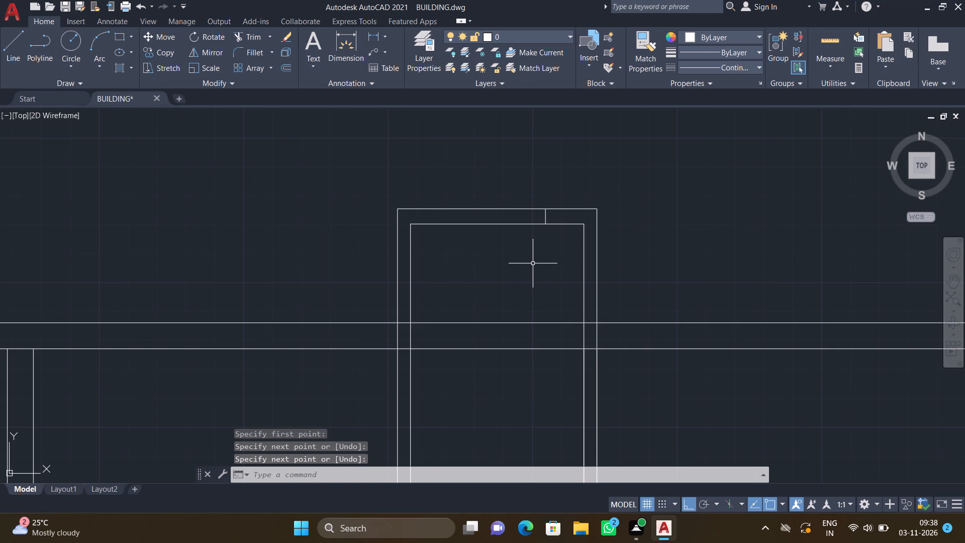
key("l")
key("Return")
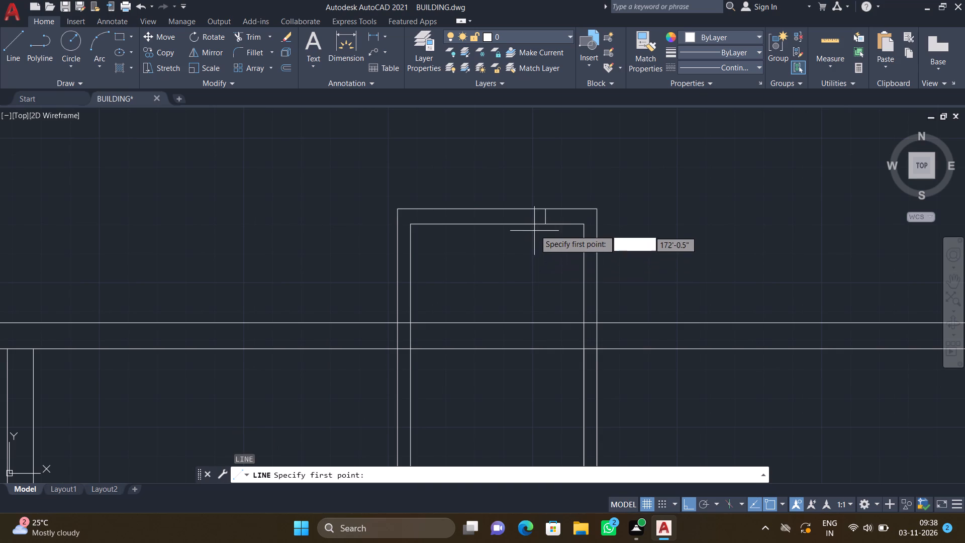
scroll(535, 229, "up", 3)
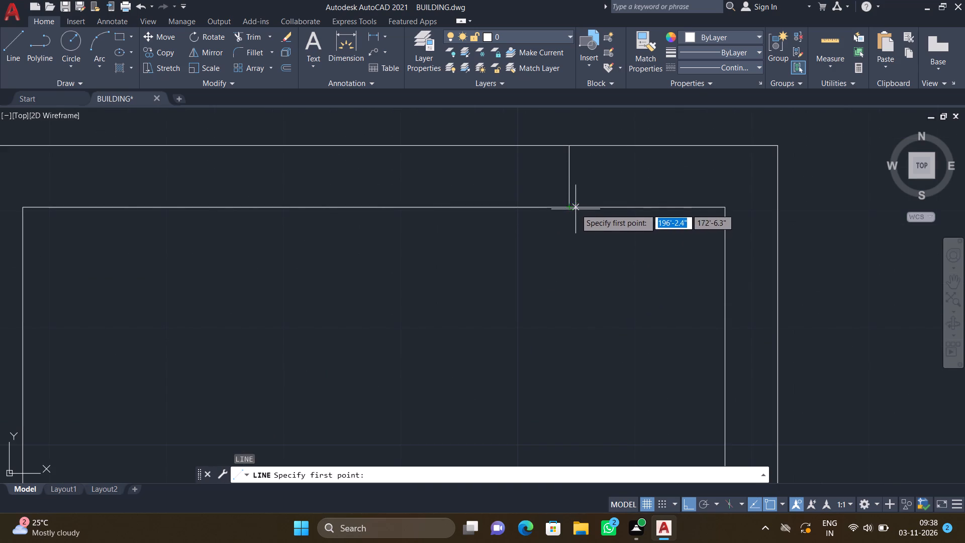
left_click(575, 208)
scroll(574, 308, "down", 4)
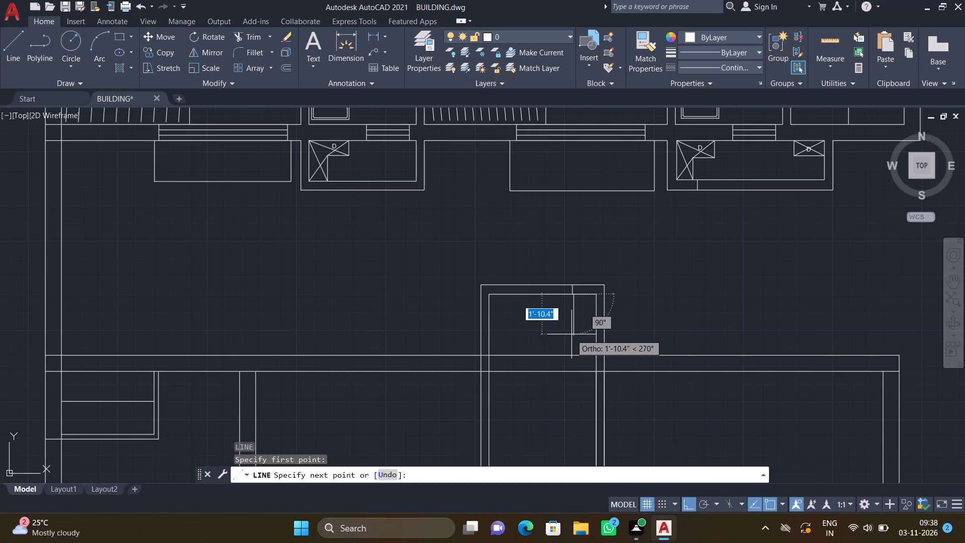
scroll(571, 334, "up", 3)
left_click(571, 317)
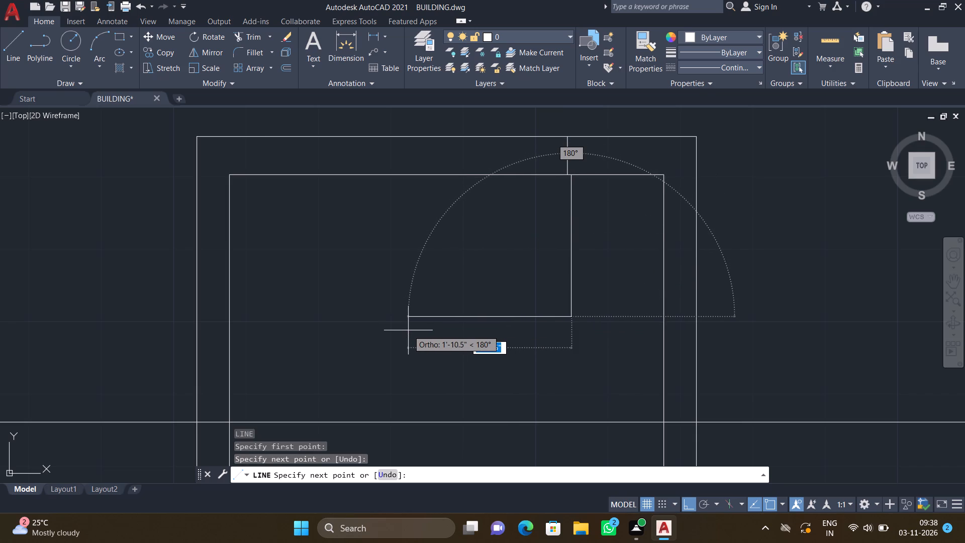
left_click(422, 328)
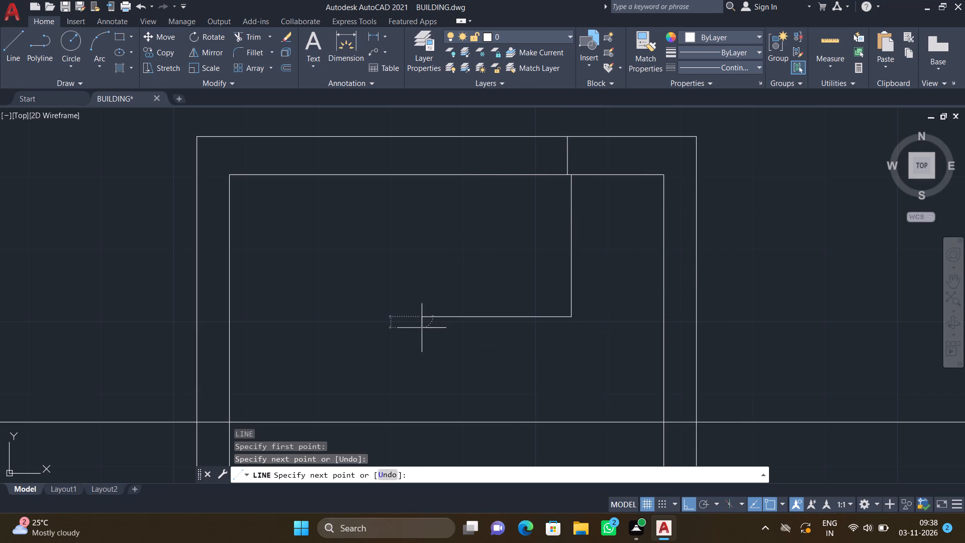
left_click(423, 422)
key("Return")
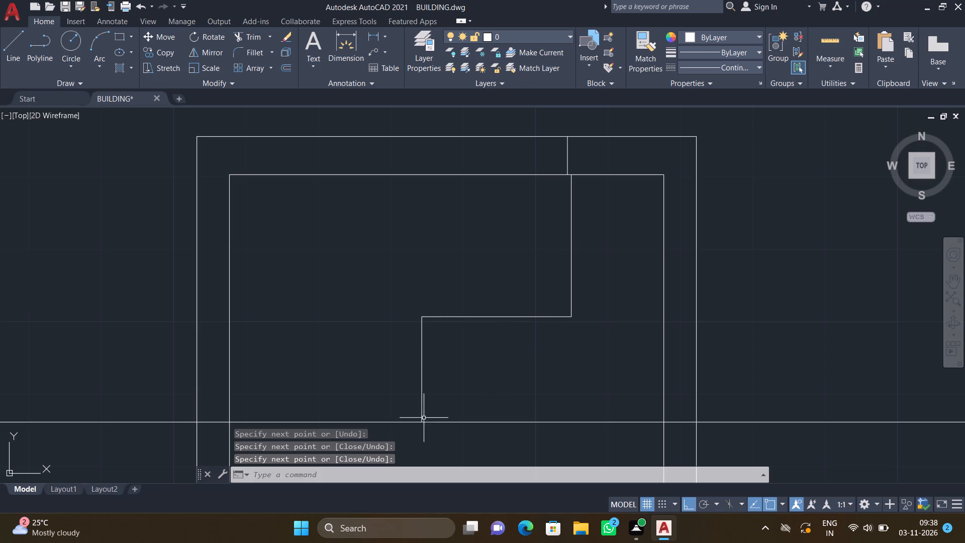
Draw a three-sided outline about 5'-9" wide and slightly over 3' deep, projecting south from the south wall's outer face at the narrow central room.
scroll(416, 432, "down", 11)
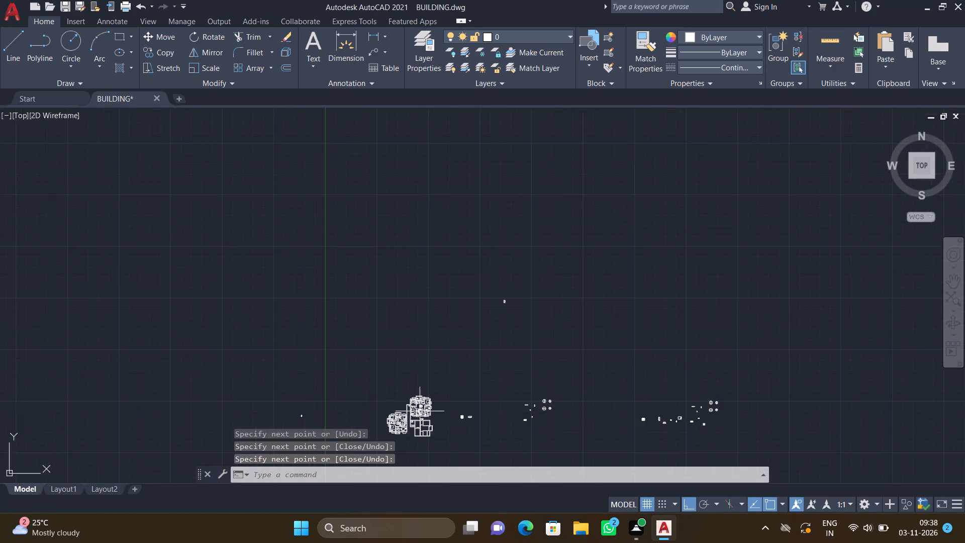
scroll(420, 429, "up", 5)
scroll(408, 444, "down", 5)
scroll(402, 475, "up", 9)
scroll(456, 363, "up", 3)
key("l")
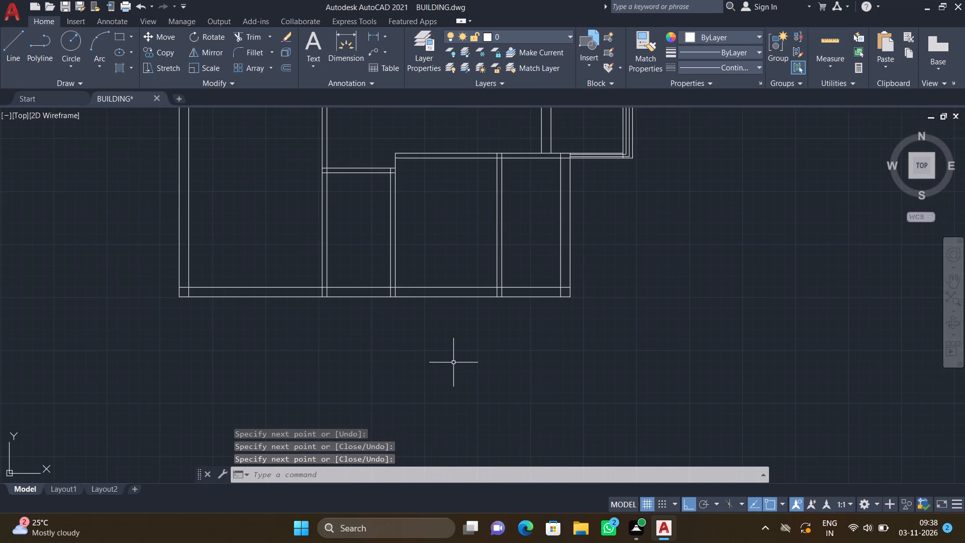
key("Return")
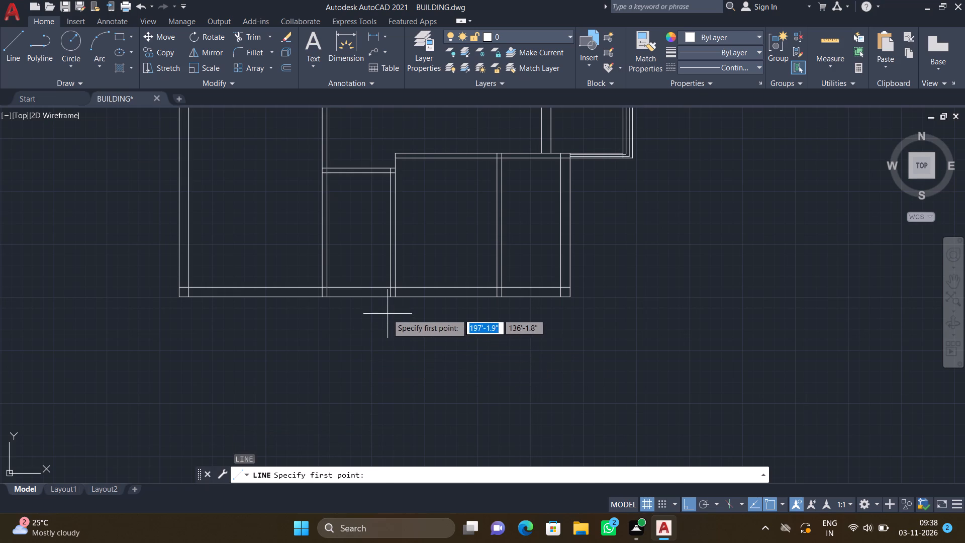
scroll(317, 310, "up", 2)
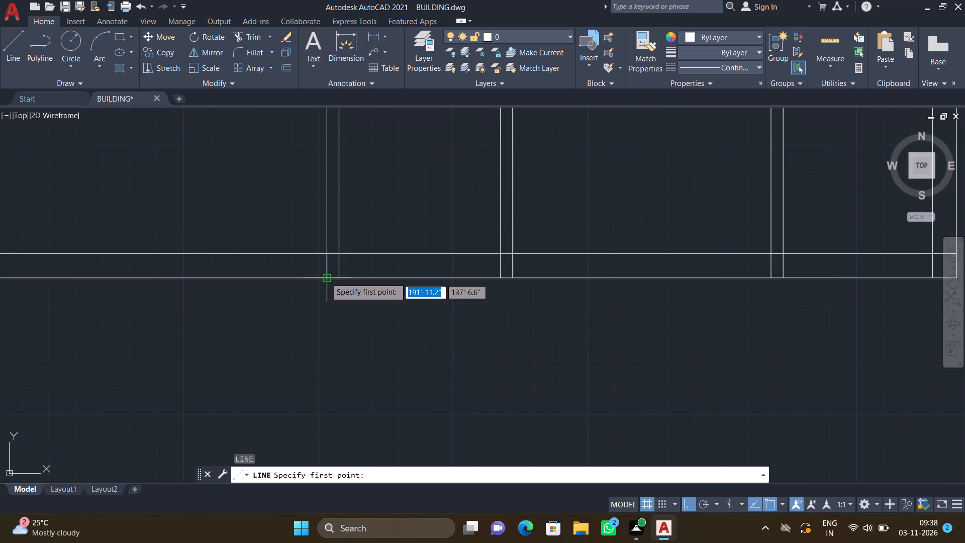
left_click(326, 277)
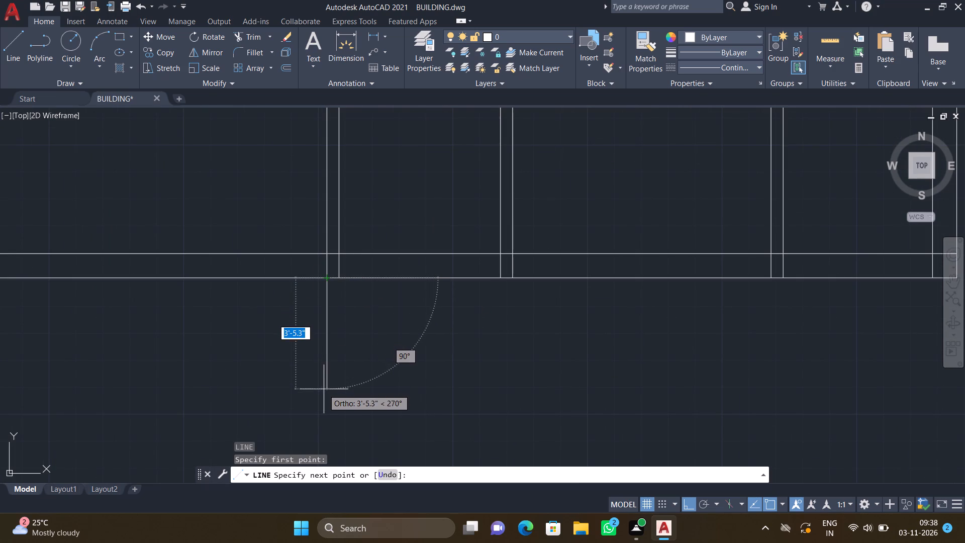
left_click_drag(325, 385, 330, 385)
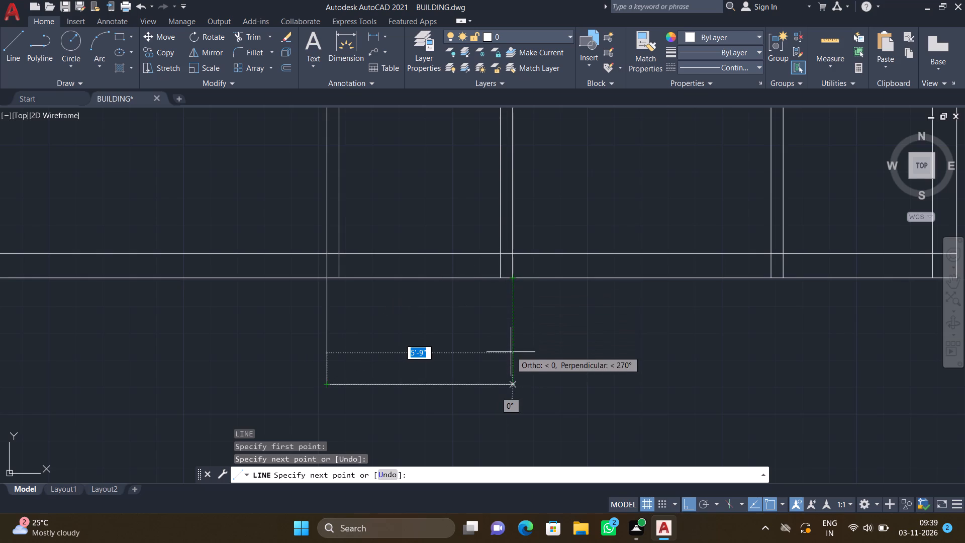
left_click_drag(513, 384, 512, 379)
scroll(513, 288, "up", 3)
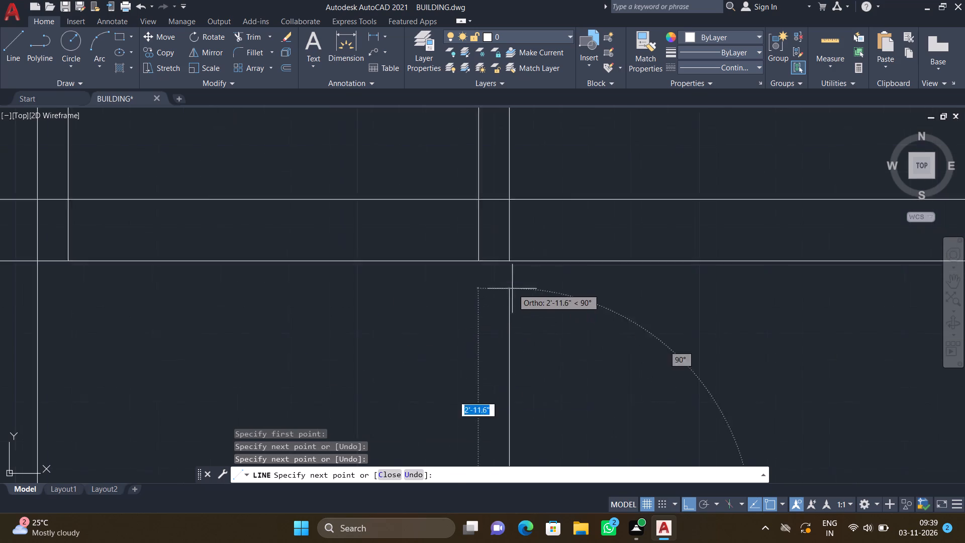
left_click(508, 240)
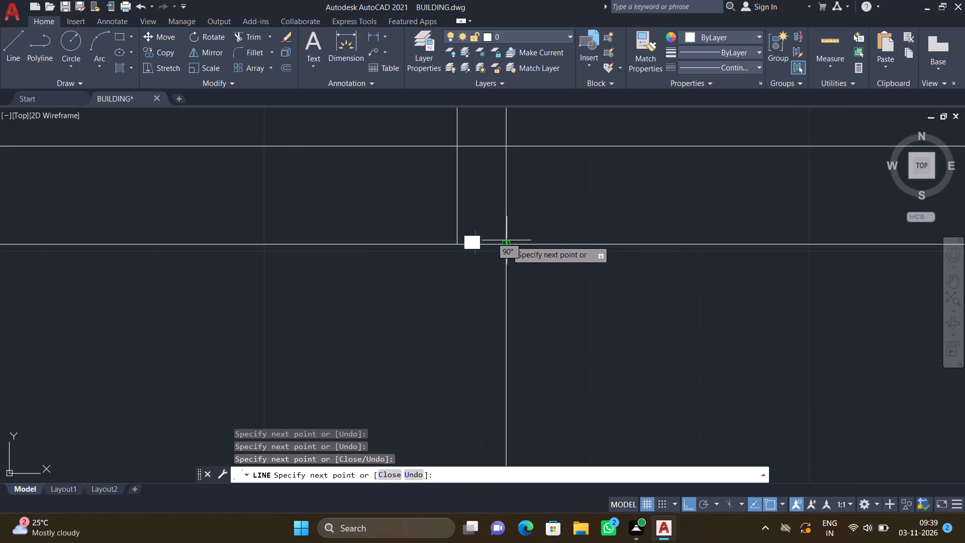
key("Return")
scroll(462, 268, "down", 5)
scroll(394, 294, "up", 2)
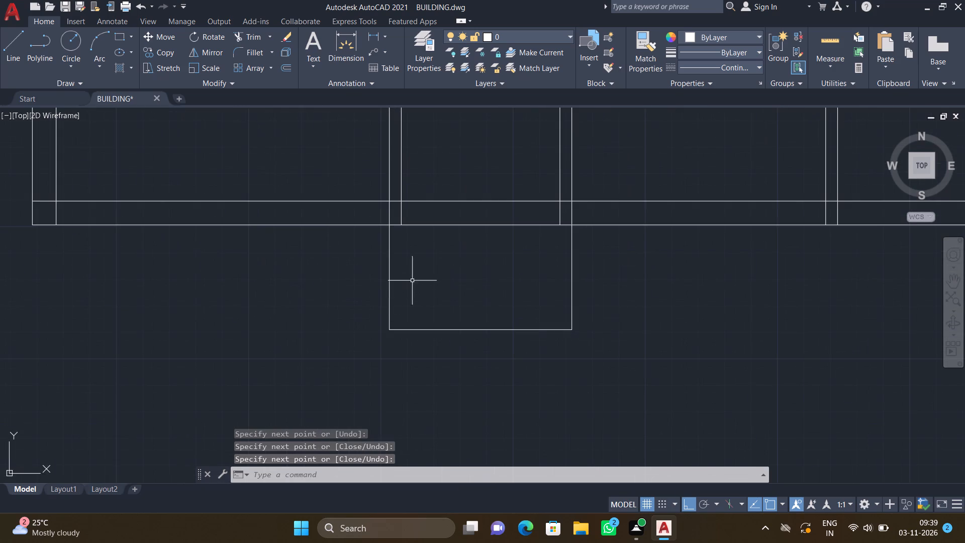
Draw an inner three-sided outline 5' wide and about 2'-10.5" deep inside the south projection, aligned with the narrow room's inner wall faces.
scroll(416, 278, "up", 1)
key("l")
key("Return")
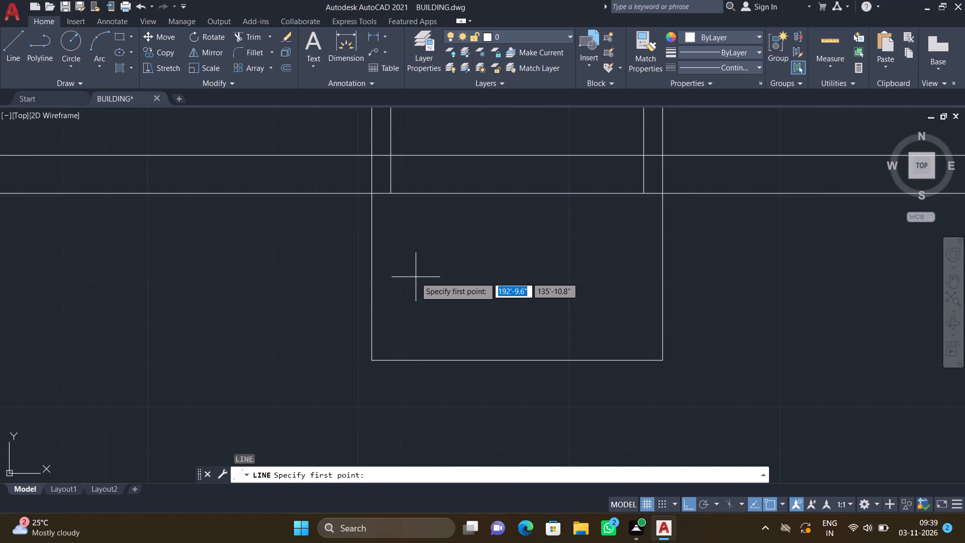
scroll(395, 201, "up", 2)
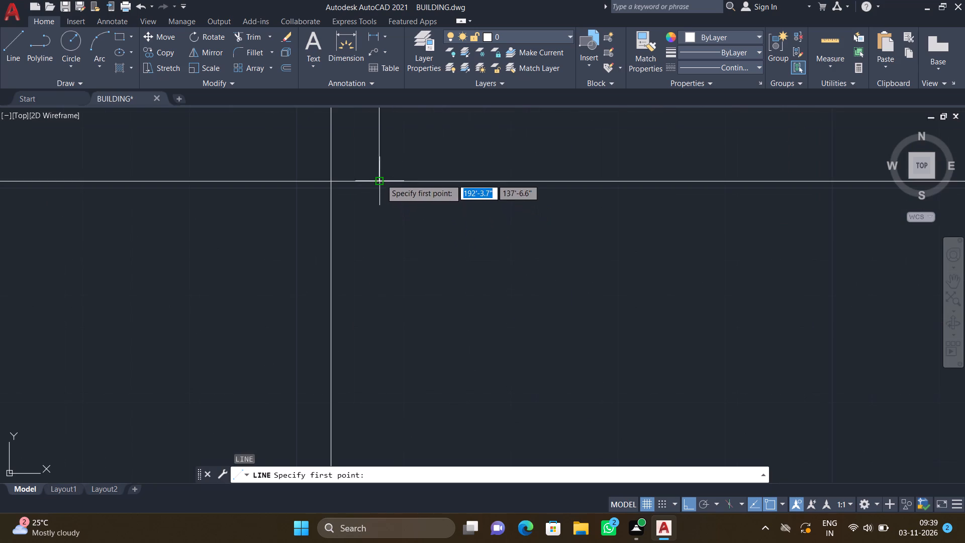
left_click_drag(379, 176, 380, 182)
scroll(395, 286, "down", 5)
scroll(386, 326, "up", 4)
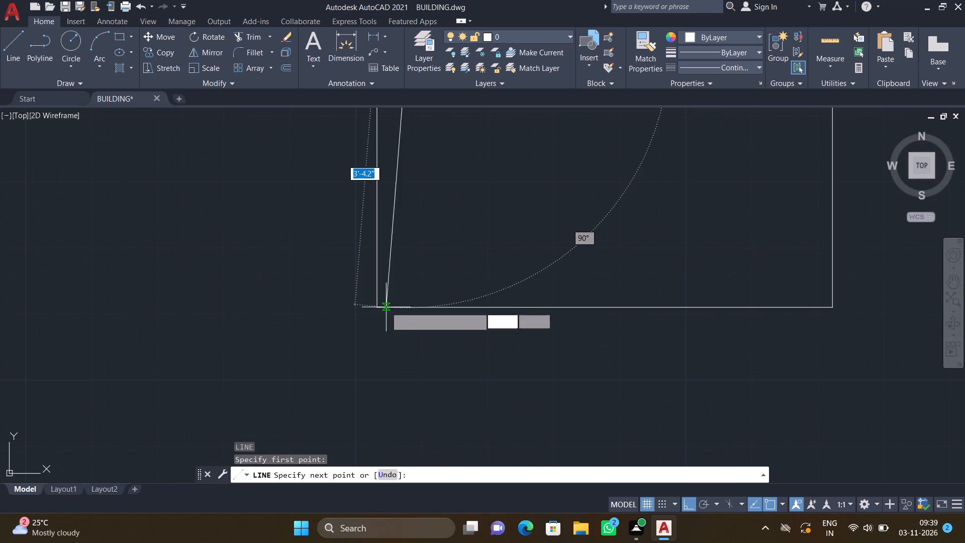
left_click_drag(408, 274, 413, 274)
scroll(553, 266, "down", 3)
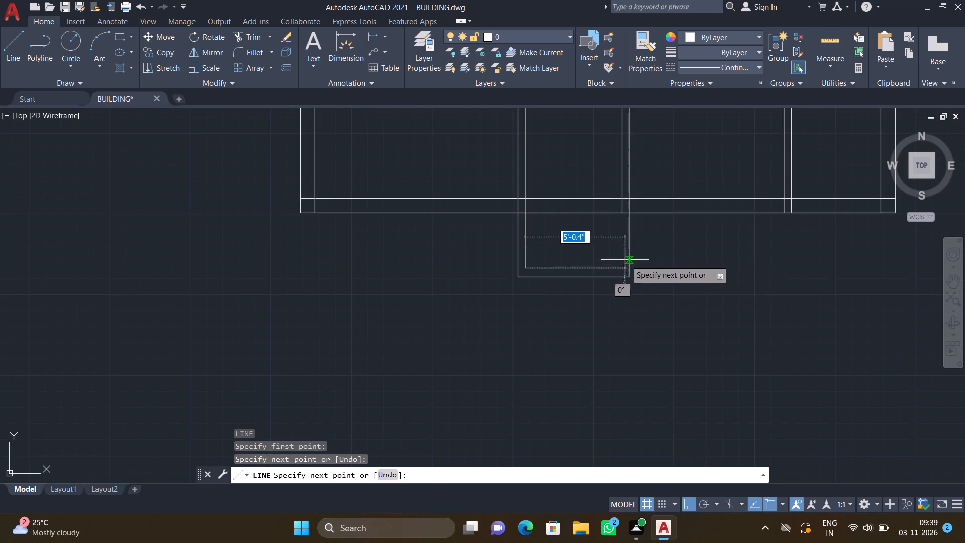
scroll(629, 262, "up", 2)
scroll(605, 269, "down", 1)
scroll(598, 275, "up", 2)
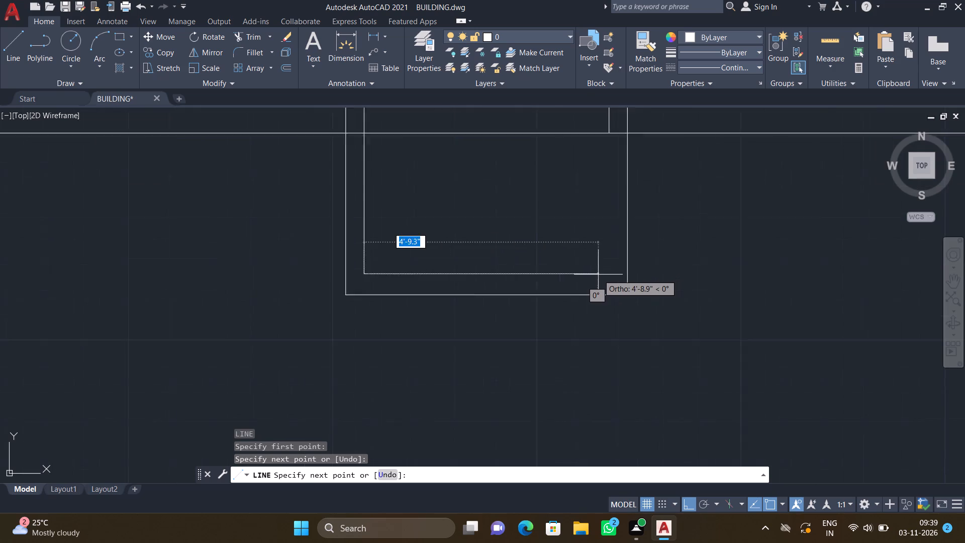
scroll(605, 271, "down", 1)
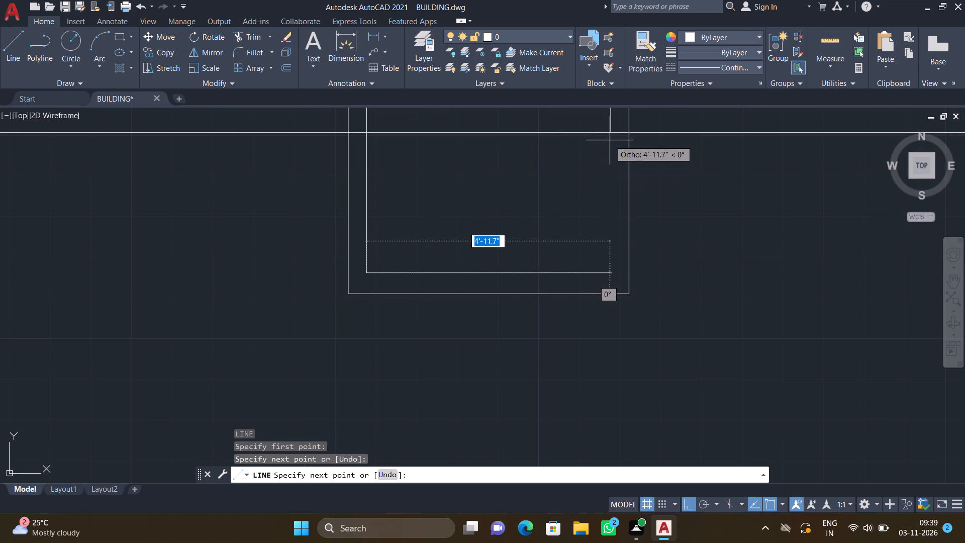
left_click(610, 273)
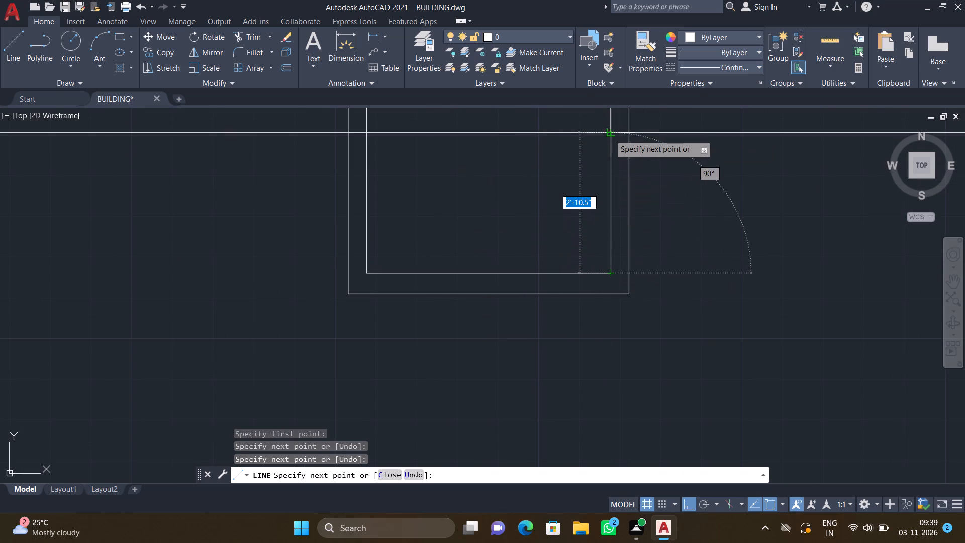
left_click(610, 135)
key("Return")
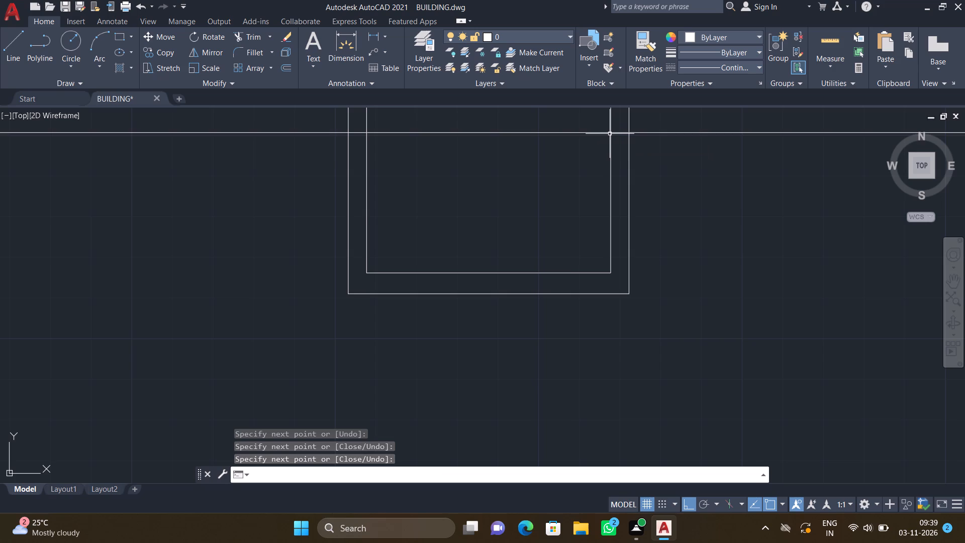
Draw a stepped line inside the south projection from its inner south face: north about 1'-9", east about 1'-4", north about 1'-1.5" to the main wall.
scroll(545, 144, "down", 1)
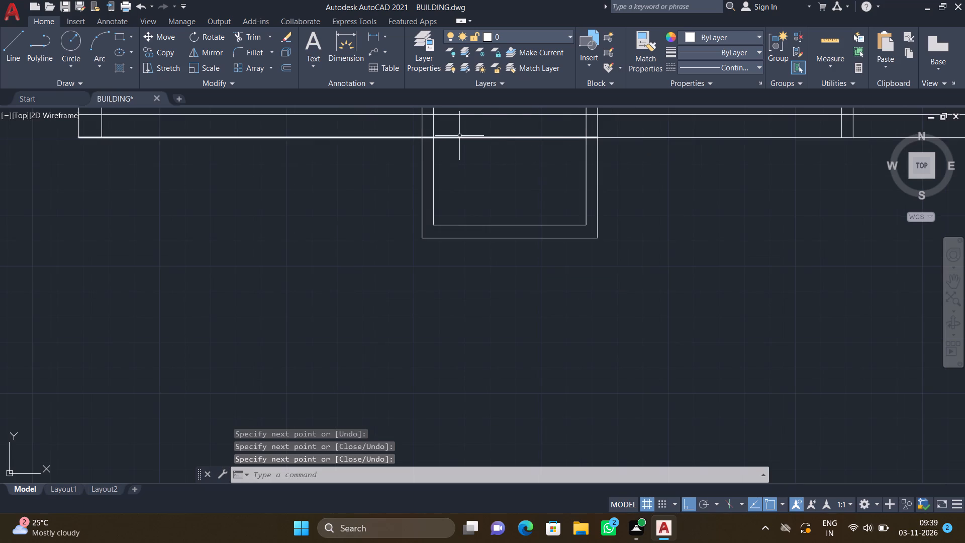
key("l")
key("Return")
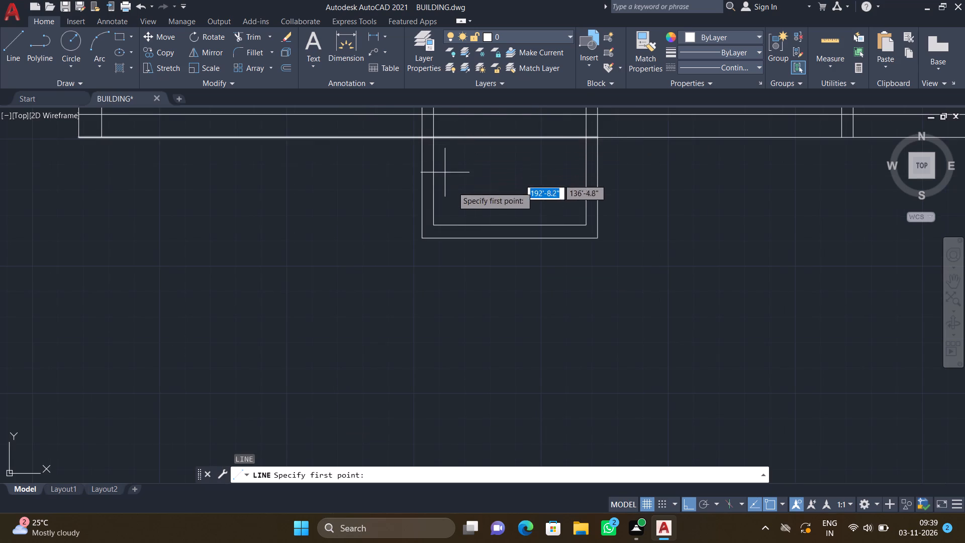
scroll(462, 211, "up", 2)
left_click(462, 244)
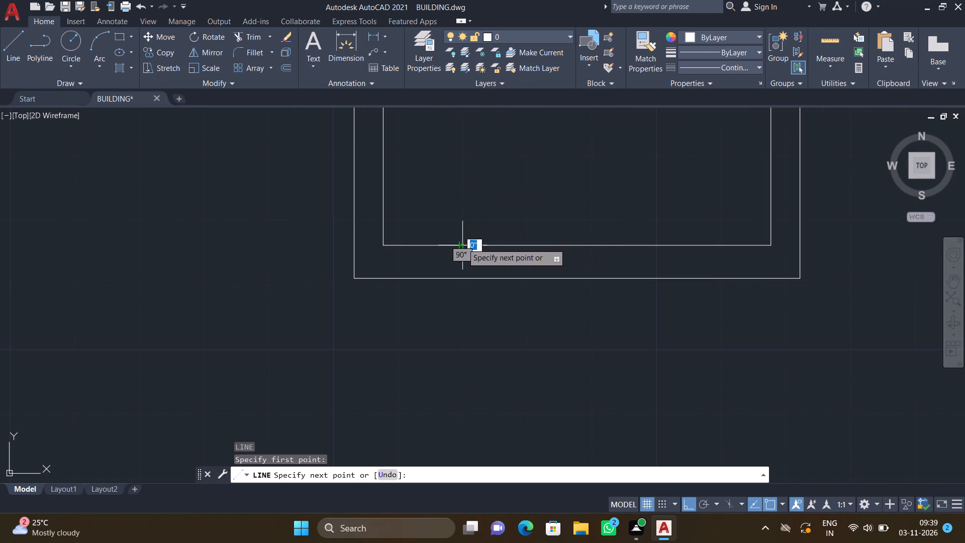
scroll(462, 166, "down", 2)
scroll(463, 146, "up", 1)
scroll(459, 142, "down", 2)
scroll(459, 142, "up", 1)
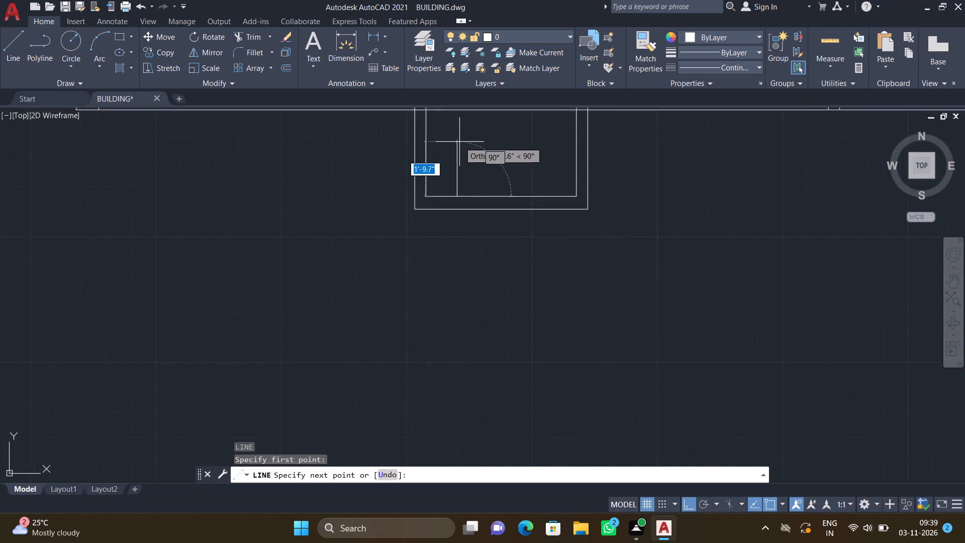
scroll(459, 142, "up", 1)
scroll(458, 142, "down", 1)
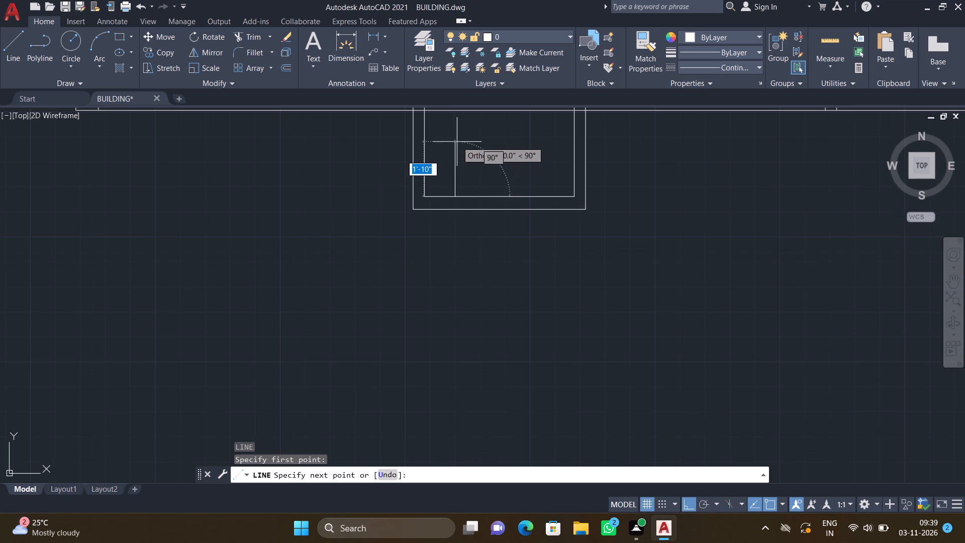
left_click(454, 144)
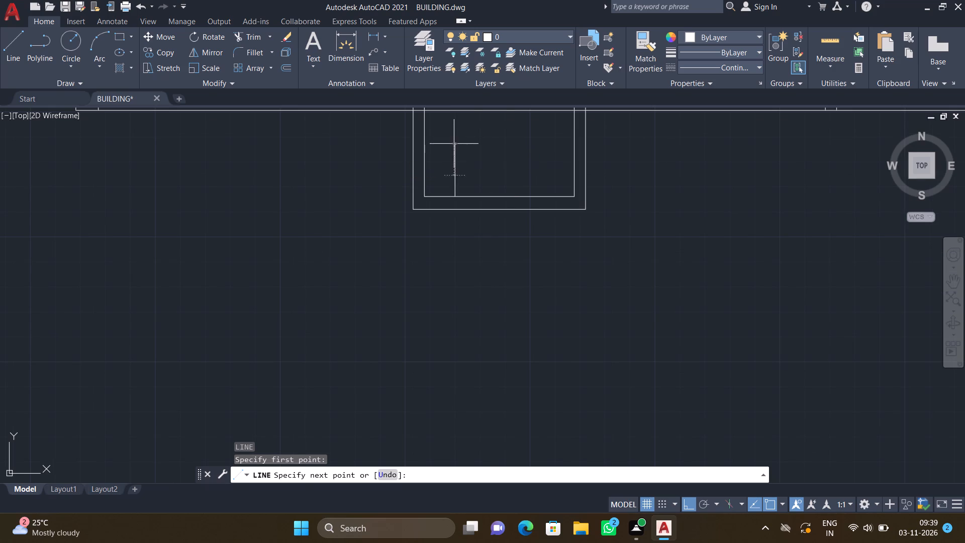
scroll(501, 144, "up", 1)
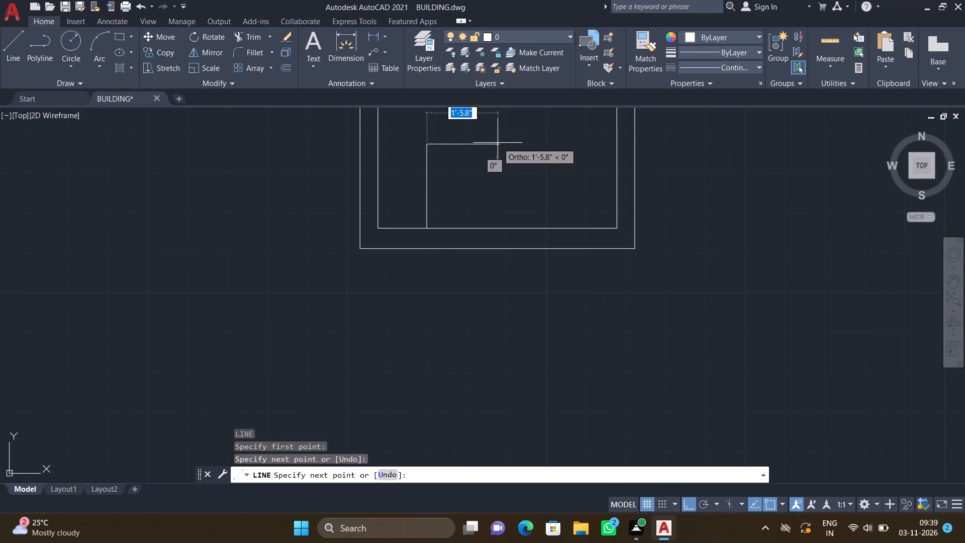
scroll(496, 141, "down", 1)
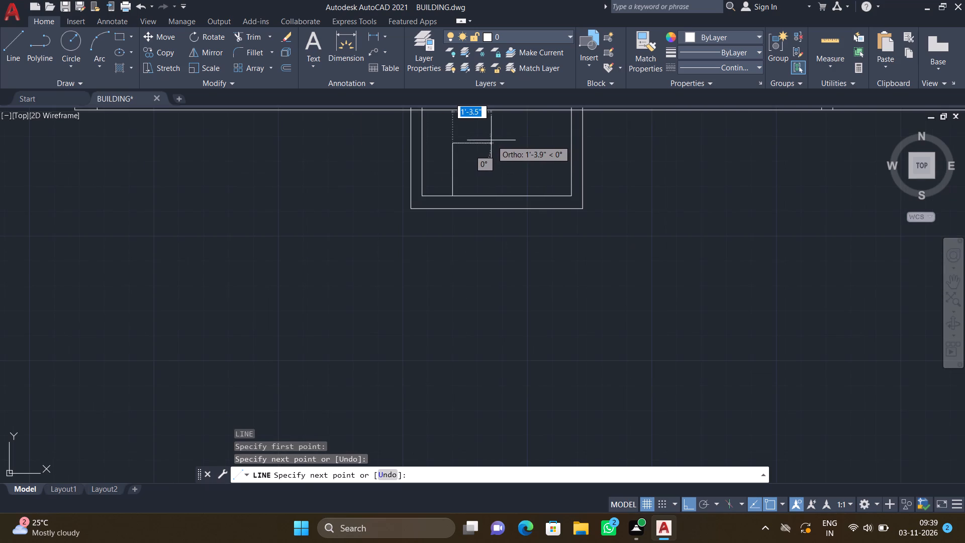
left_click(491, 140)
scroll(483, 112, "up", 3)
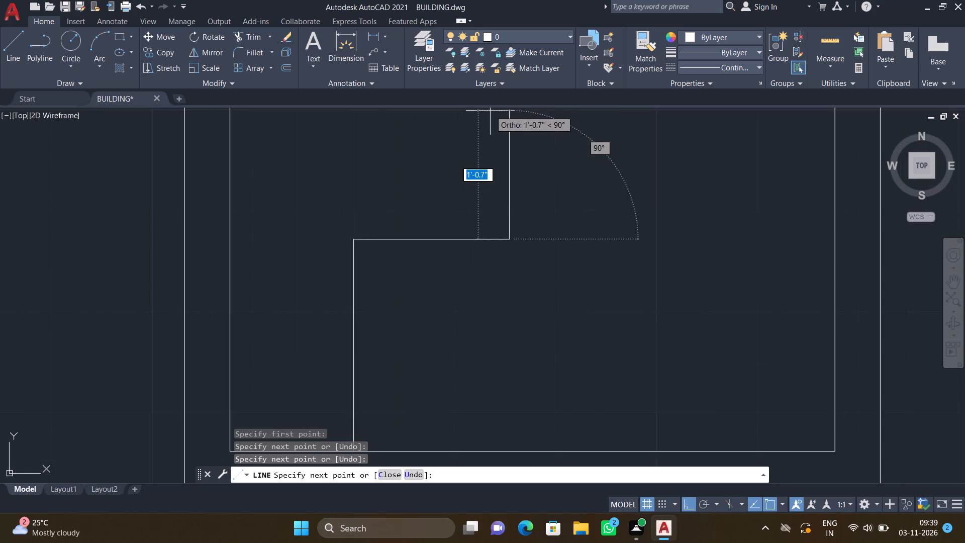
scroll(501, 113, "down", 4)
scroll(501, 113, "up", 3)
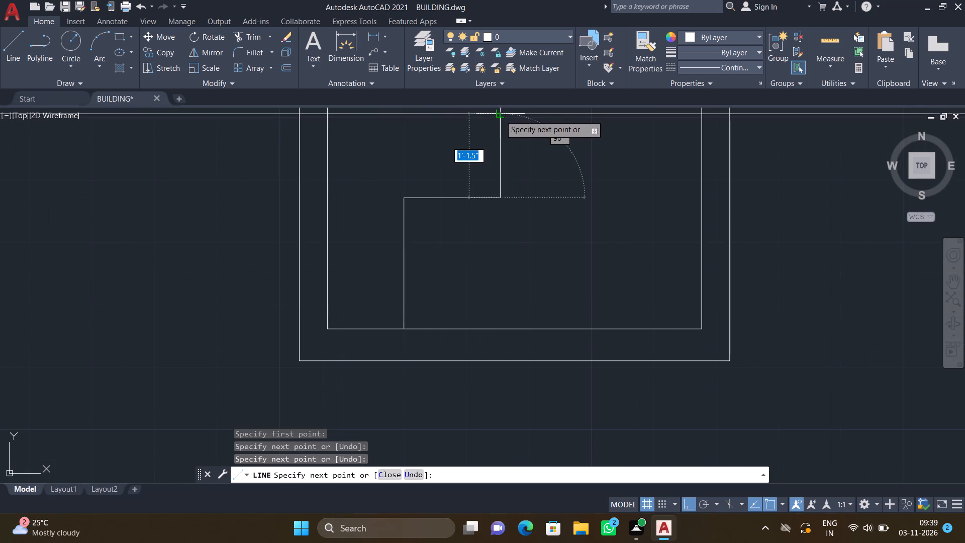
left_click(500, 115)
key("Return")
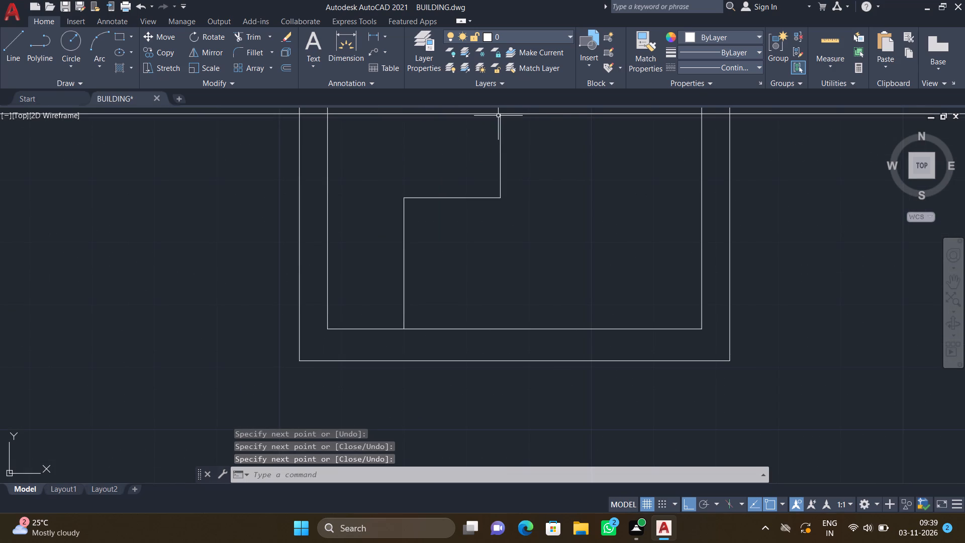
Draw a 5' horizontal line across the north narrow central room between its inner wall faces, a little north of its south wall.
scroll(452, 147, "down", 2)
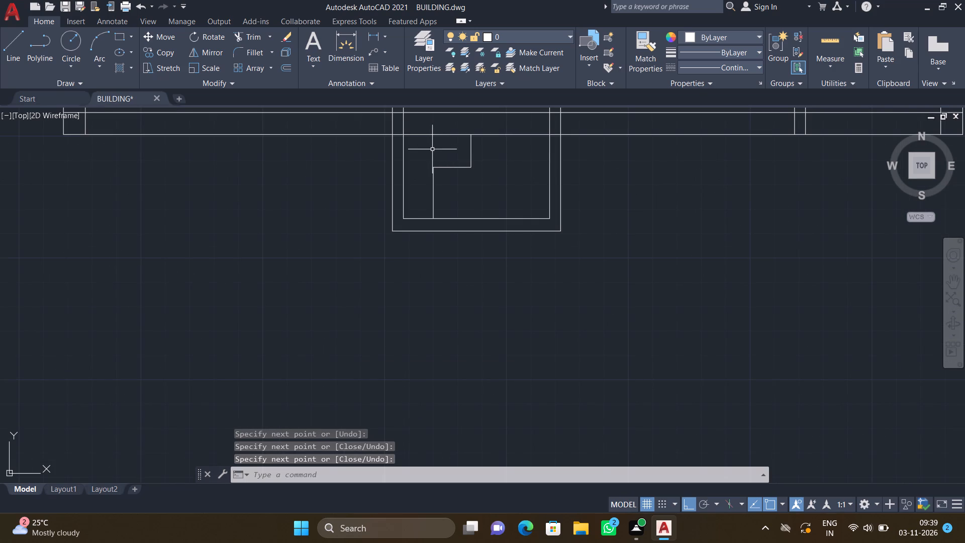
scroll(432, 156, "down", 5)
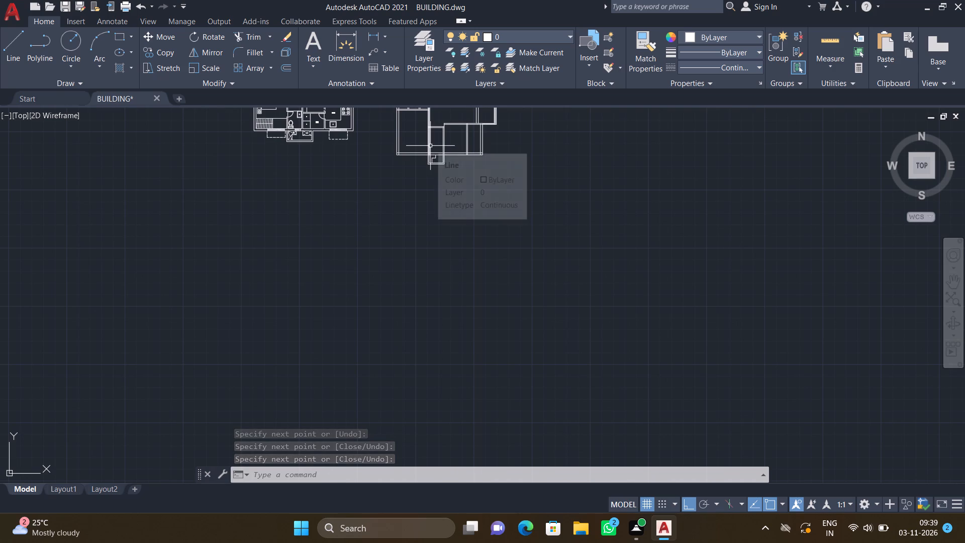
scroll(403, 160, "down", 4)
scroll(401, 128, "up", 4)
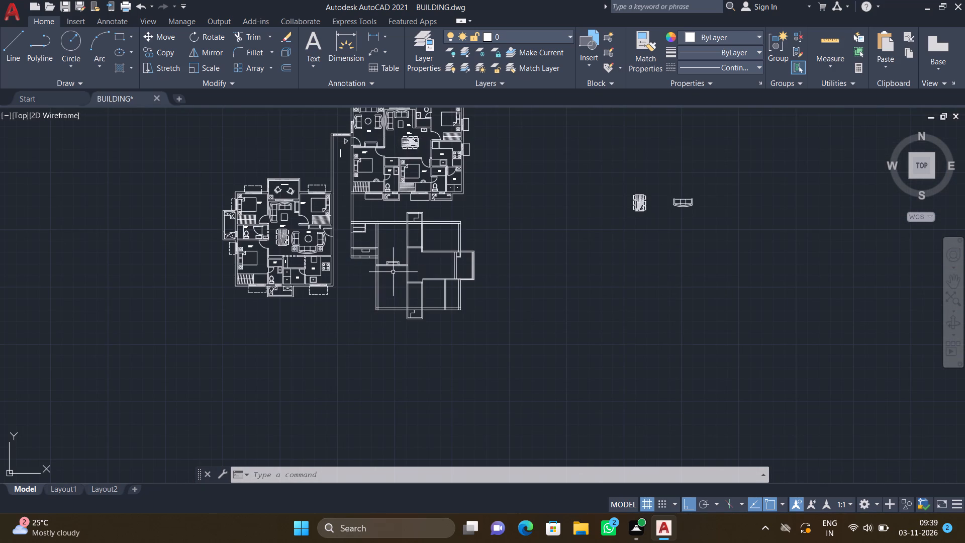
scroll(380, 222, "up", 3)
key("l")
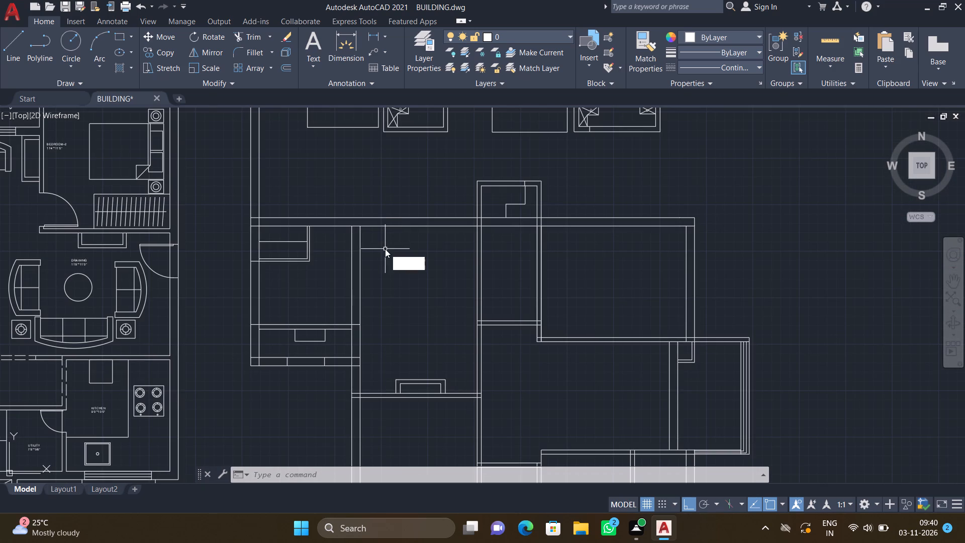
key("Return")
scroll(369, 329, "down", 1)
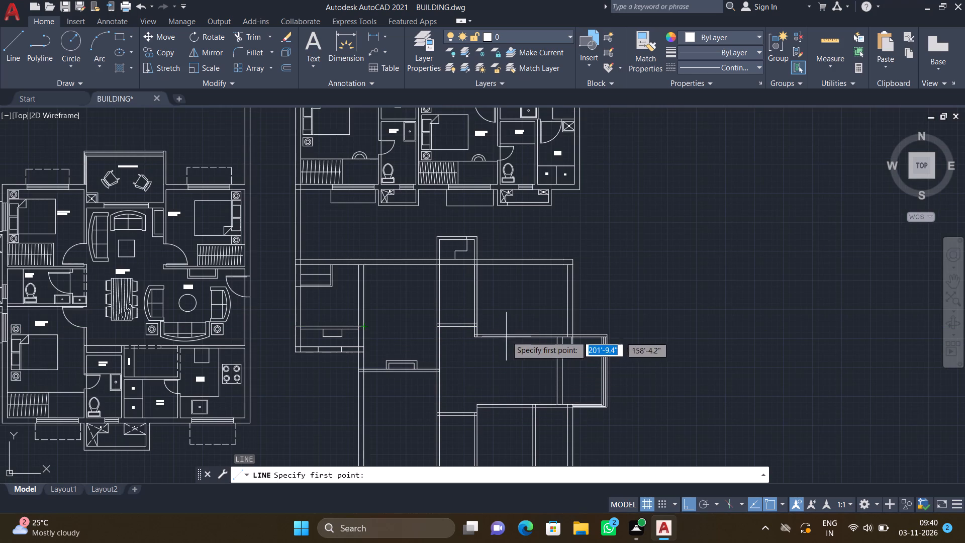
scroll(443, 299, "up", 2)
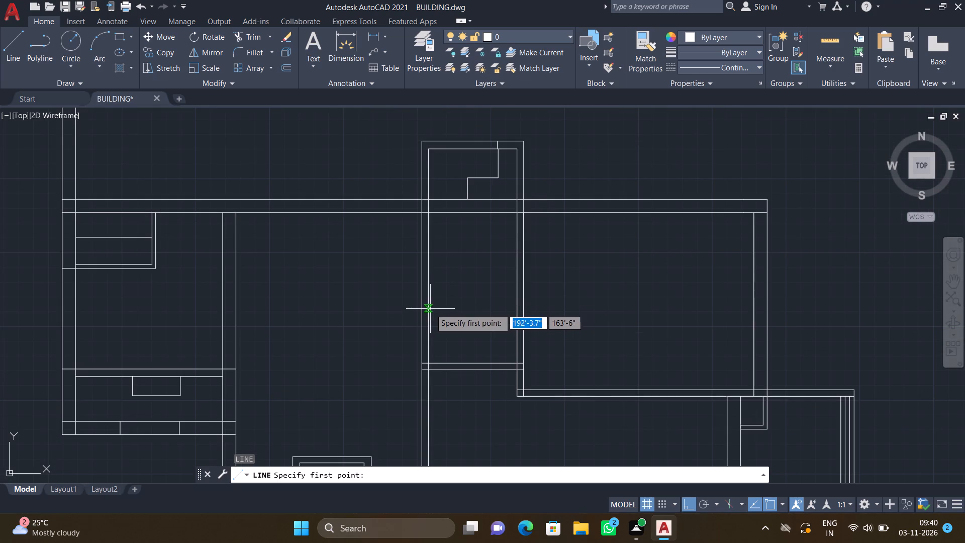
left_click(430, 309)
scroll(494, 311, "up", 2)
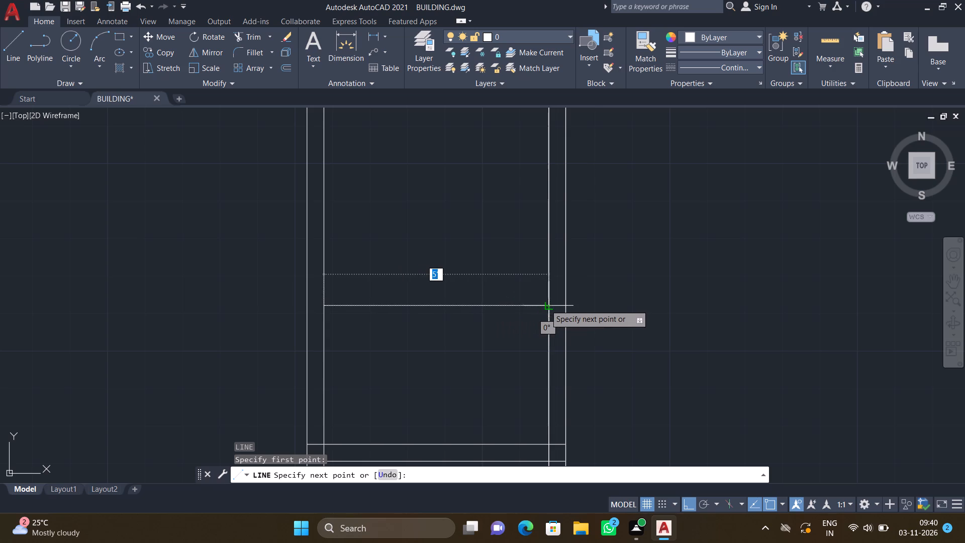
left_click(547, 305)
key("Return")
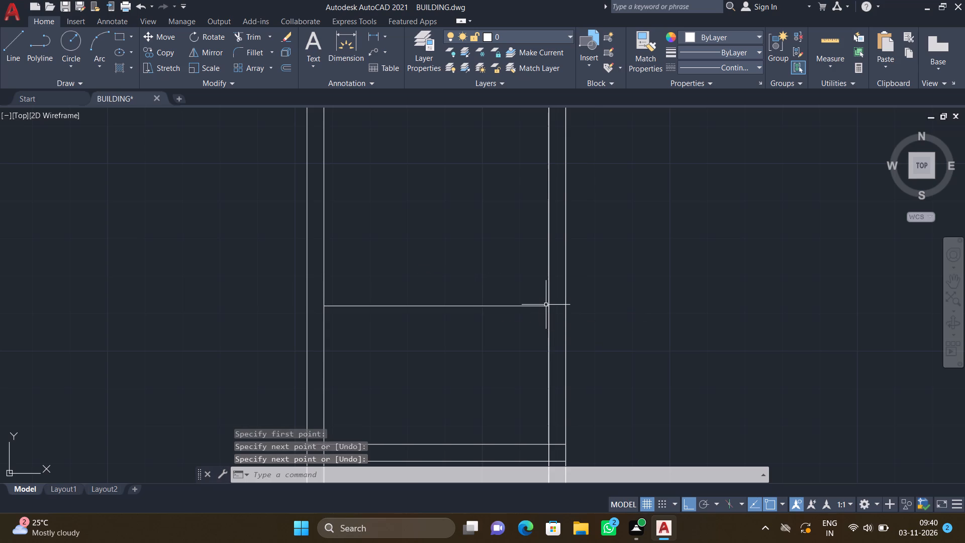
Draw an L-shaped line in the northeast room from its west wall about 2'-6" east, then about 2'-2" north to the north wall.
scroll(529, 308, "down", 3)
key("l")
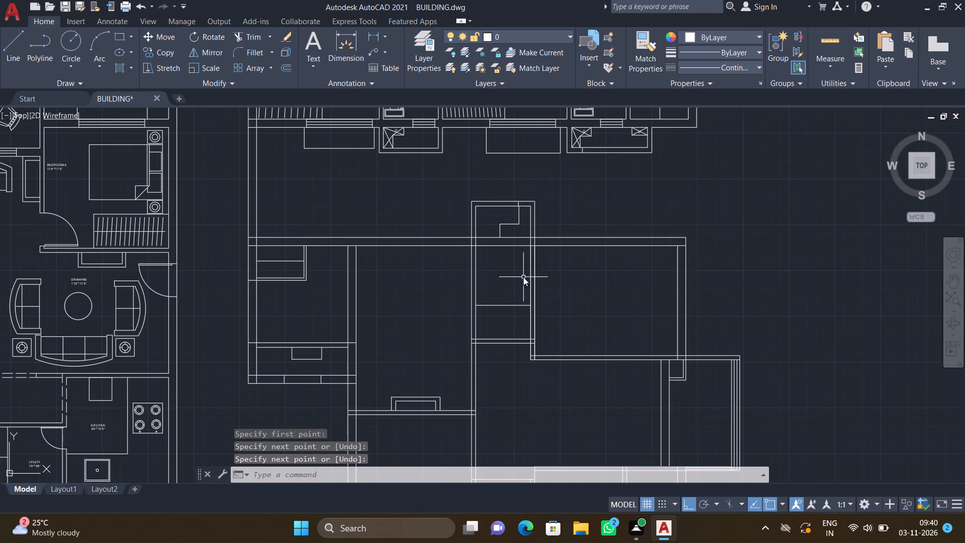
key("Return")
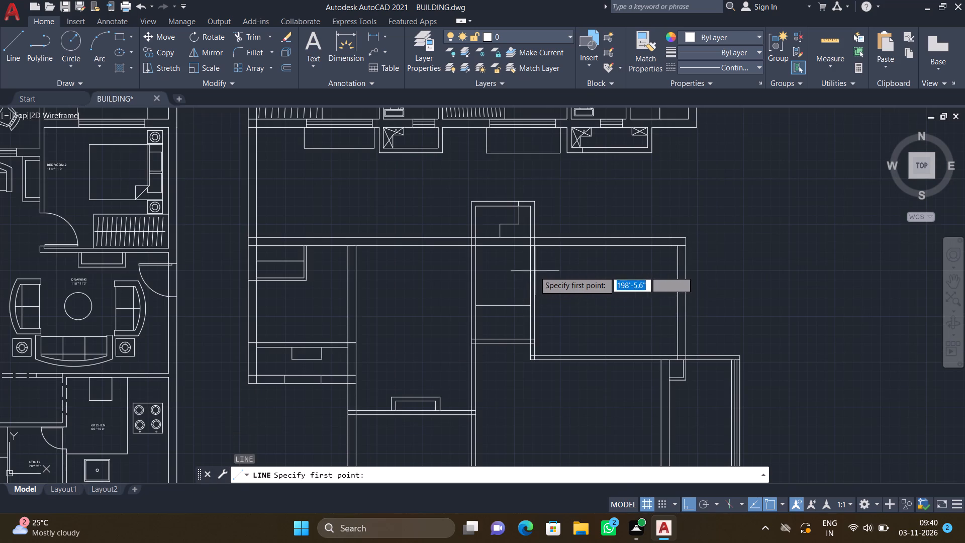
scroll(534, 272, "up", 2)
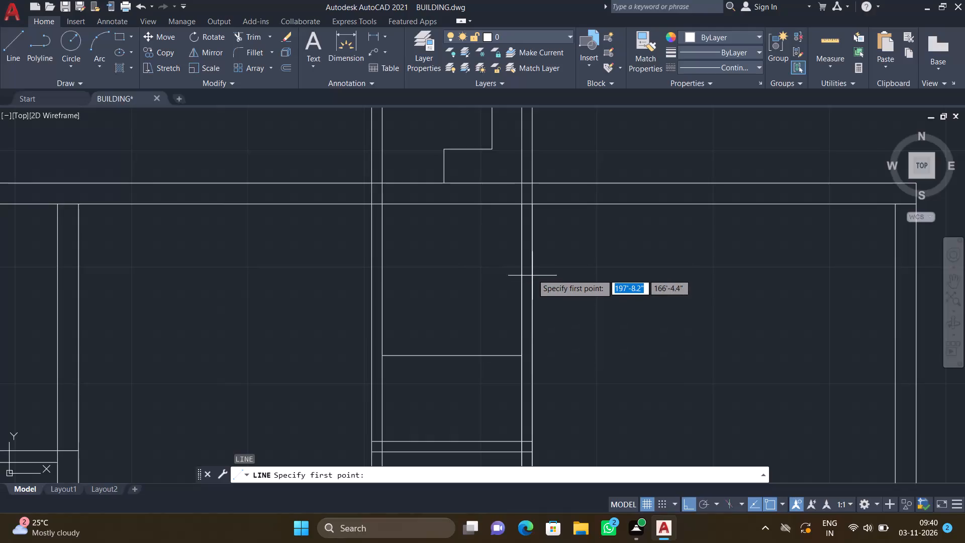
left_click_drag(532, 266, 547, 268)
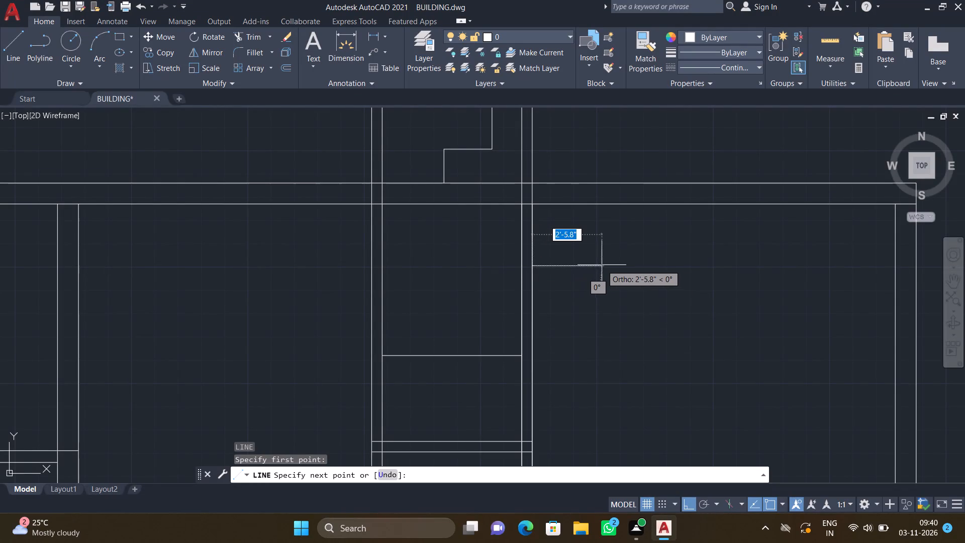
left_click(601, 265)
scroll(604, 221, "up", 2)
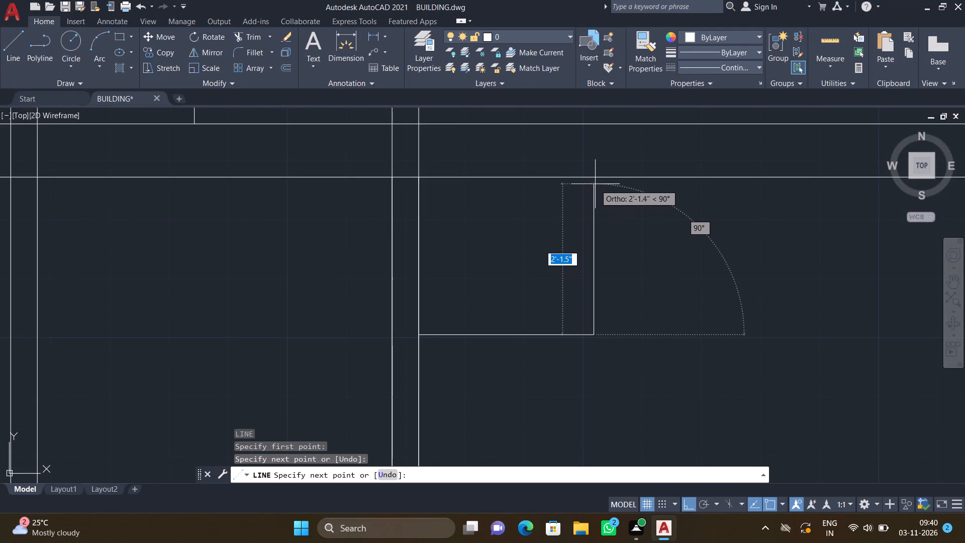
left_click(596, 175)
key("Return")
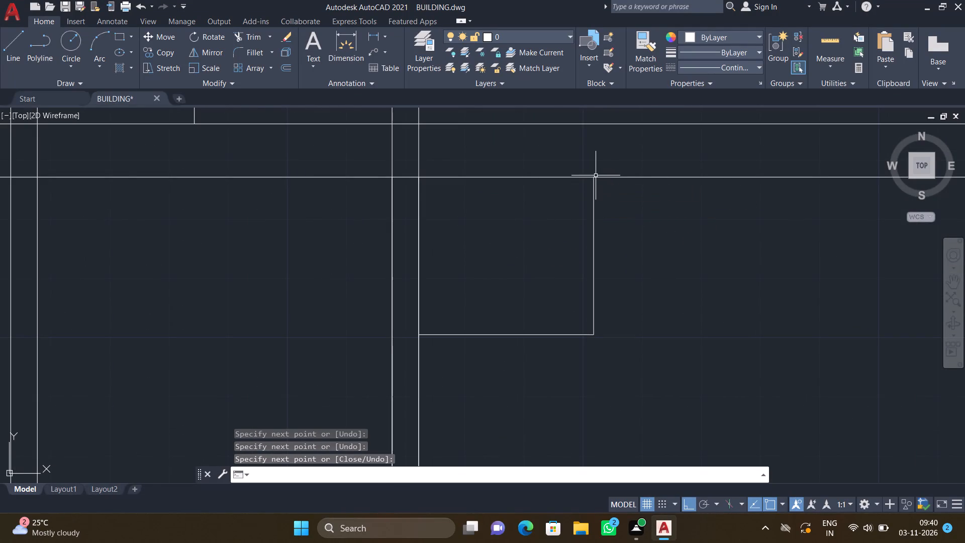
Draw a second L-shaped line in the northeast room from its west wall about 2'-6" east, then about 4'-4" south to the south wall.
scroll(594, 176, "down", 5)
scroll(583, 237, "up", 3)
key("l")
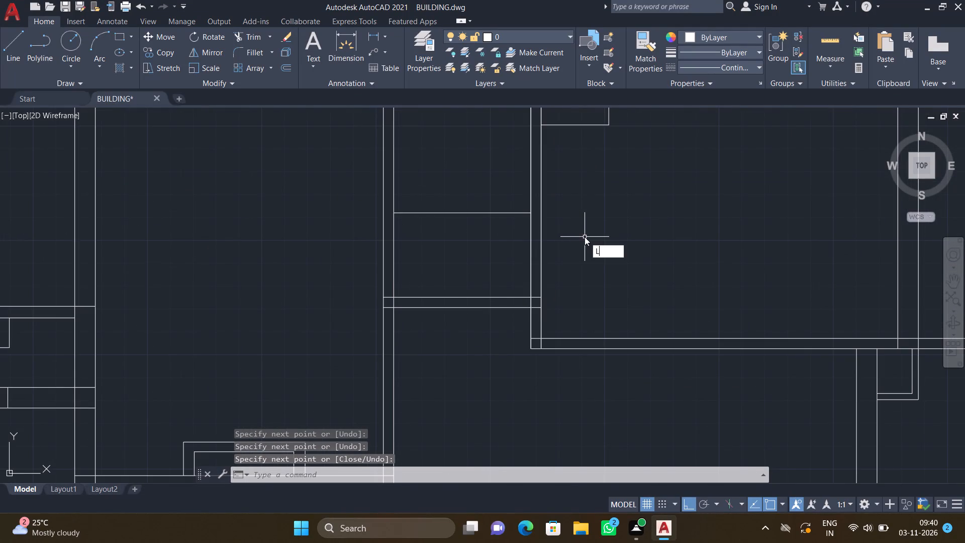
key("Return")
scroll(548, 254, "up", 2)
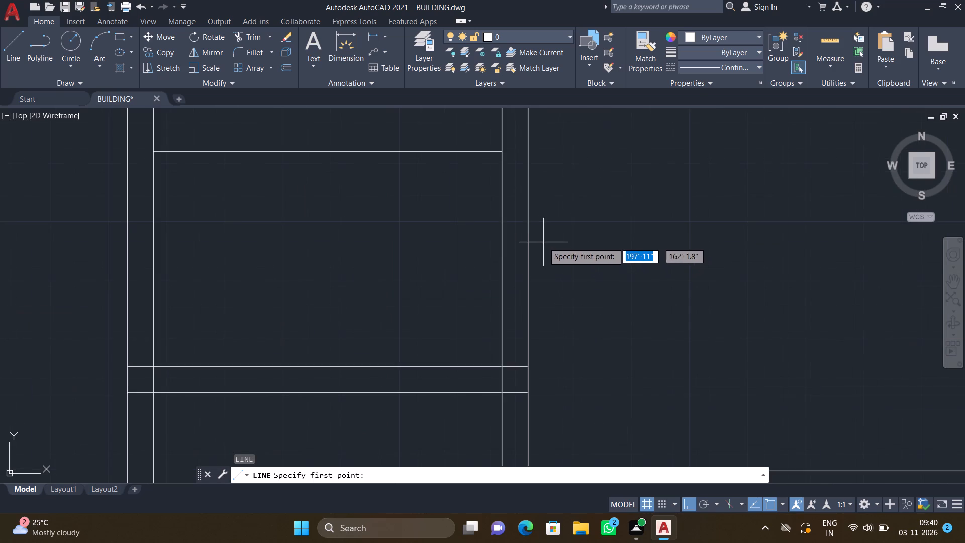
scroll(539, 227, "down", 2)
left_click_drag(535, 204, 550, 207)
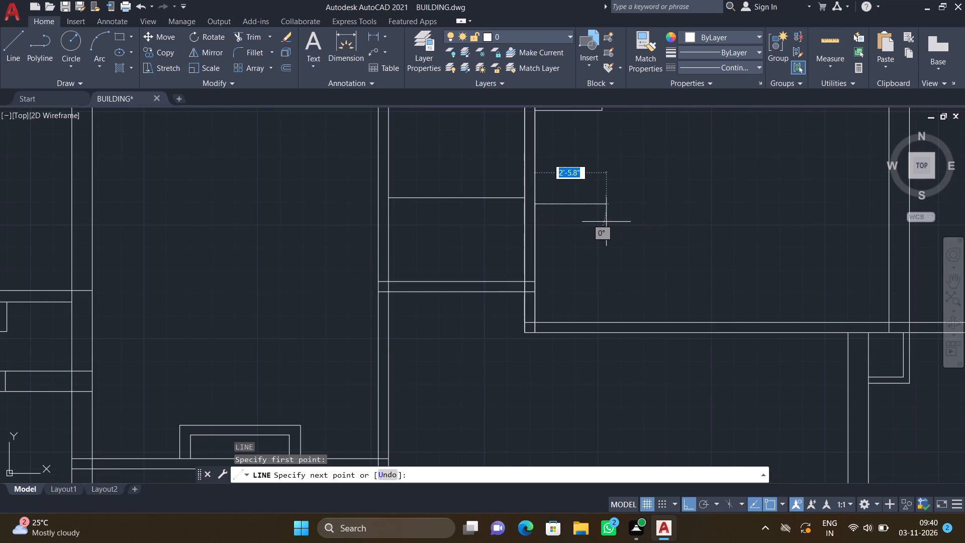
scroll(601, 214, "down", 1)
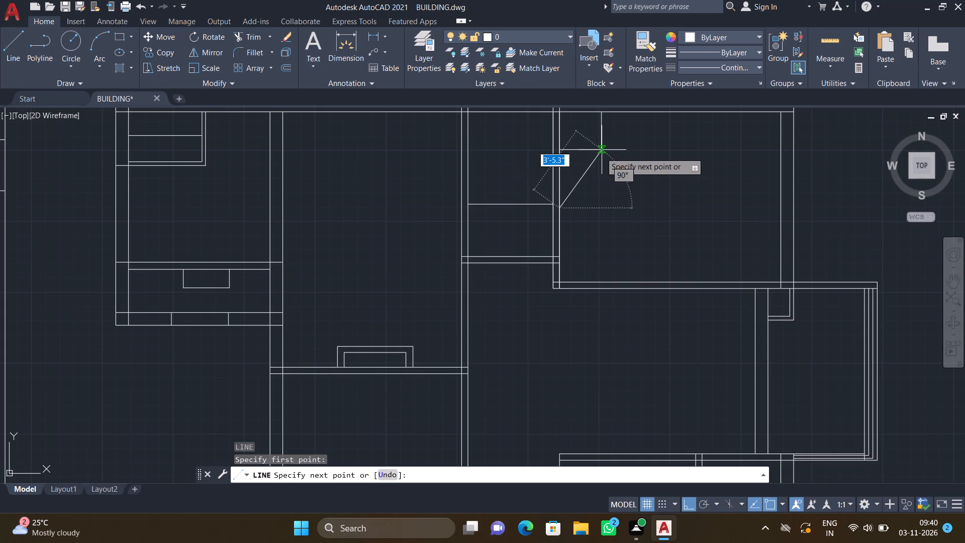
left_click(601, 207)
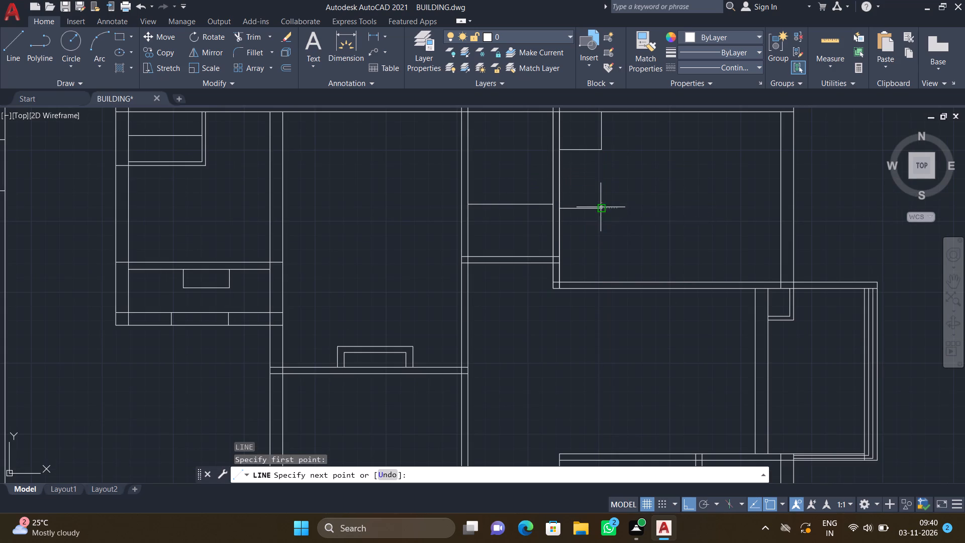
scroll(598, 269, "down", 1)
scroll(599, 269, "up", 2)
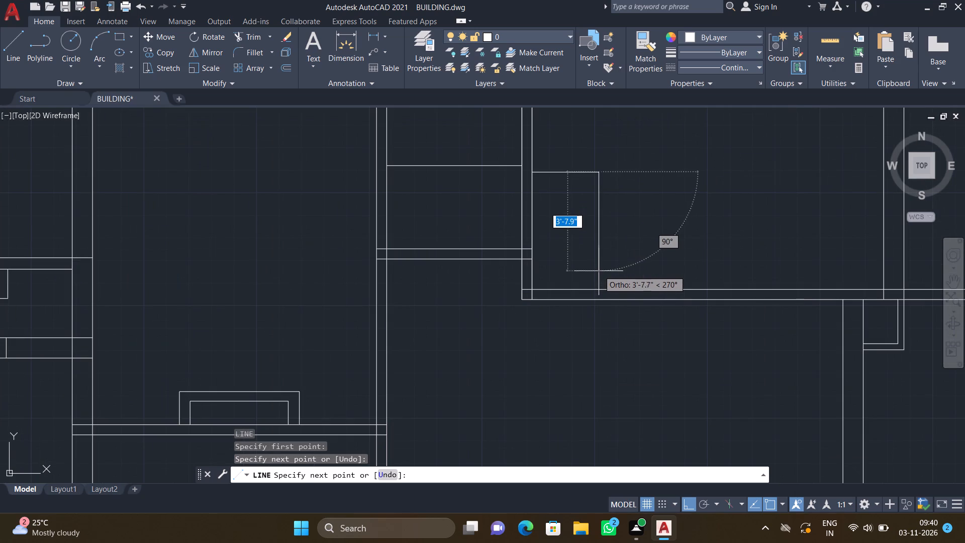
scroll(597, 278, "up", 2)
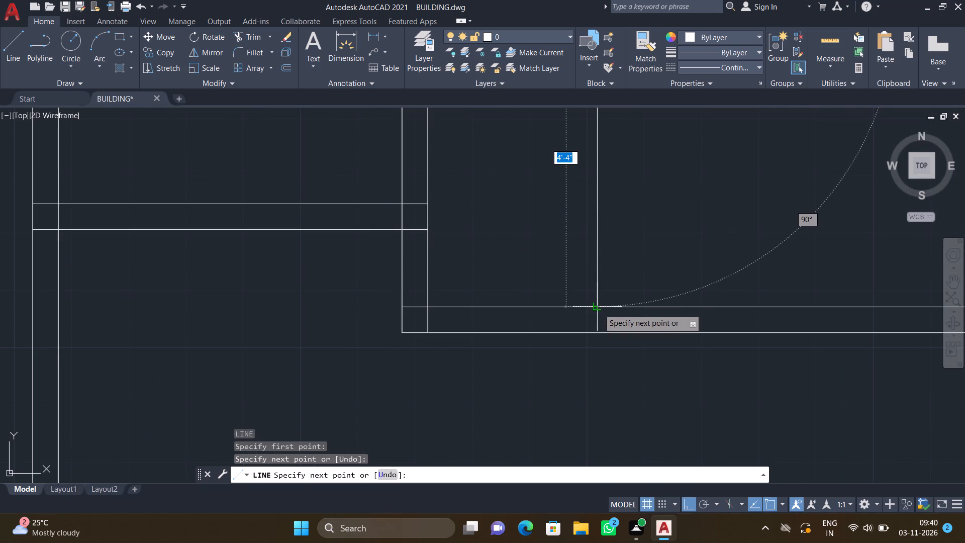
left_click(599, 309)
key("Return")
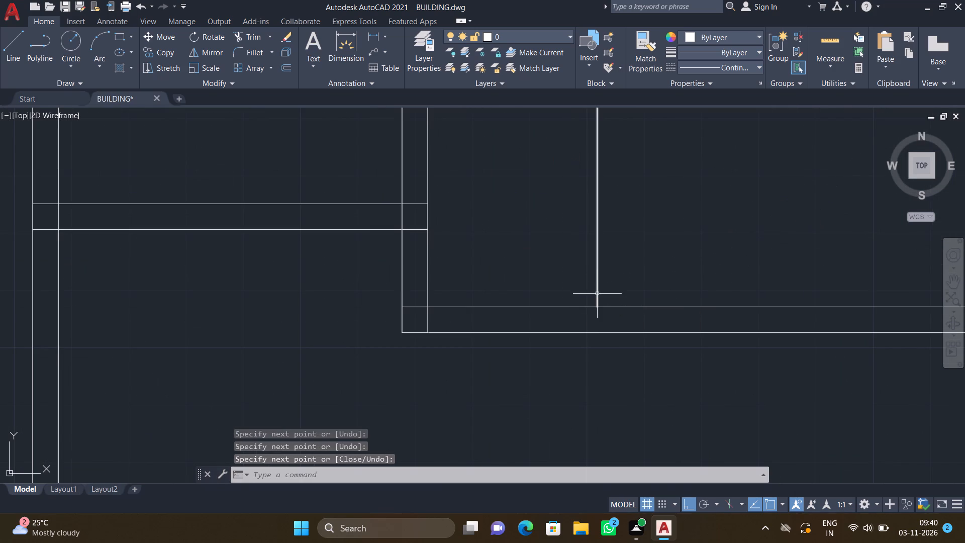
Draw a horizontal line across the southwest room from its west wall to its east wall, about 3'-6.5" north of the south wall.
scroll(597, 304, "down", 4)
scroll(582, 345, "down", 4)
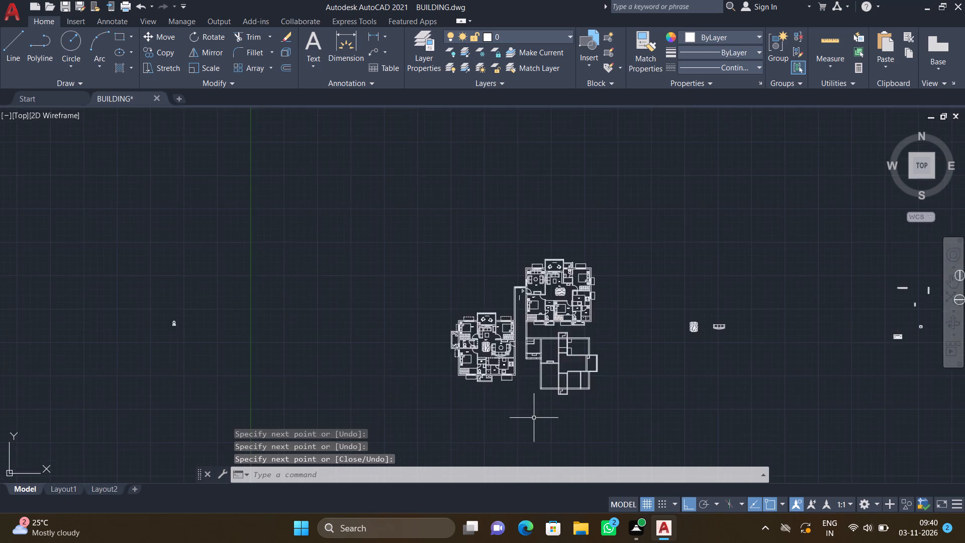
scroll(534, 418, "up", 3)
key("l")
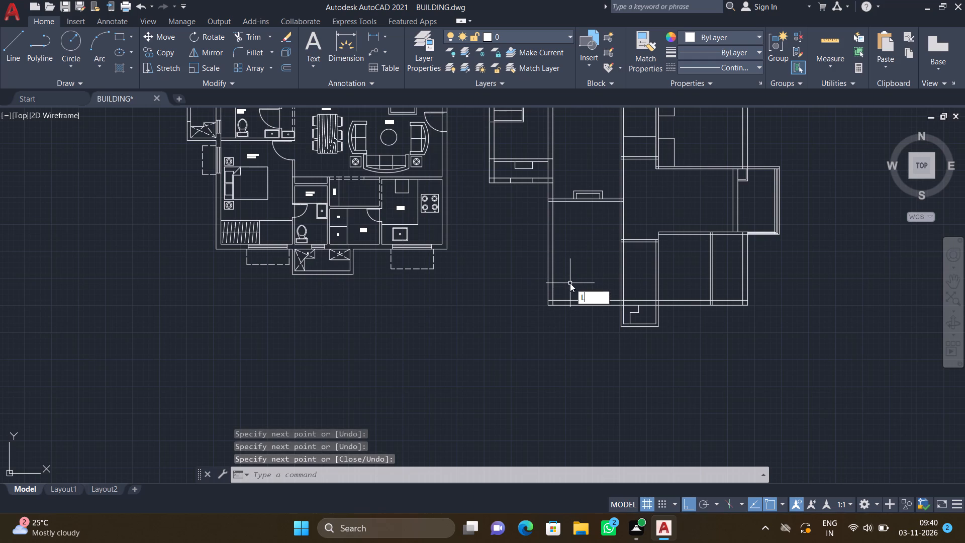
key("Return")
scroll(563, 281, "up", 3)
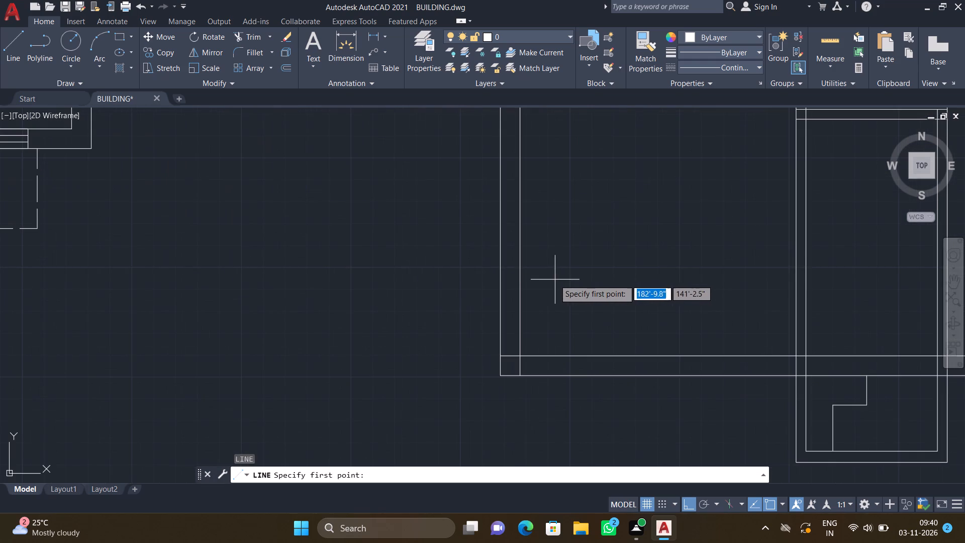
left_click(520, 262)
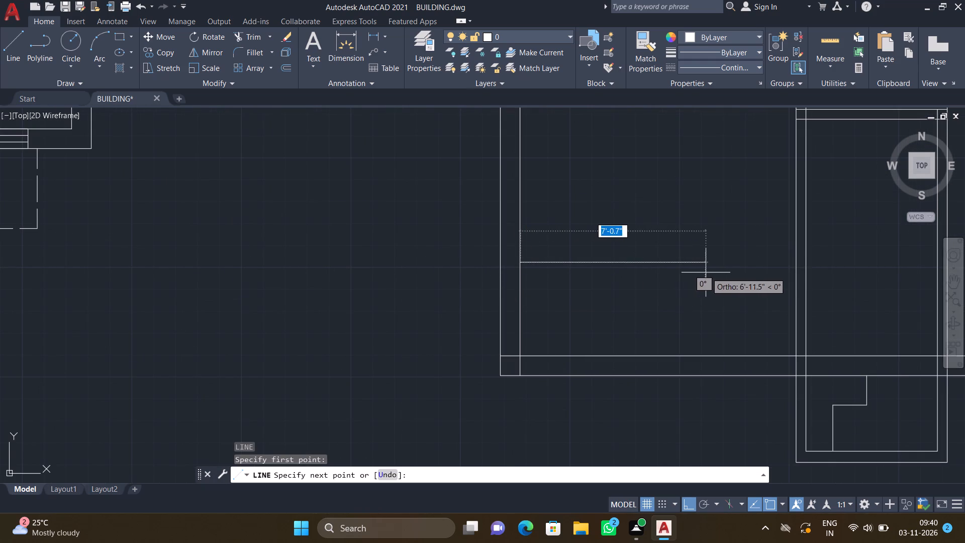
left_click(796, 263)
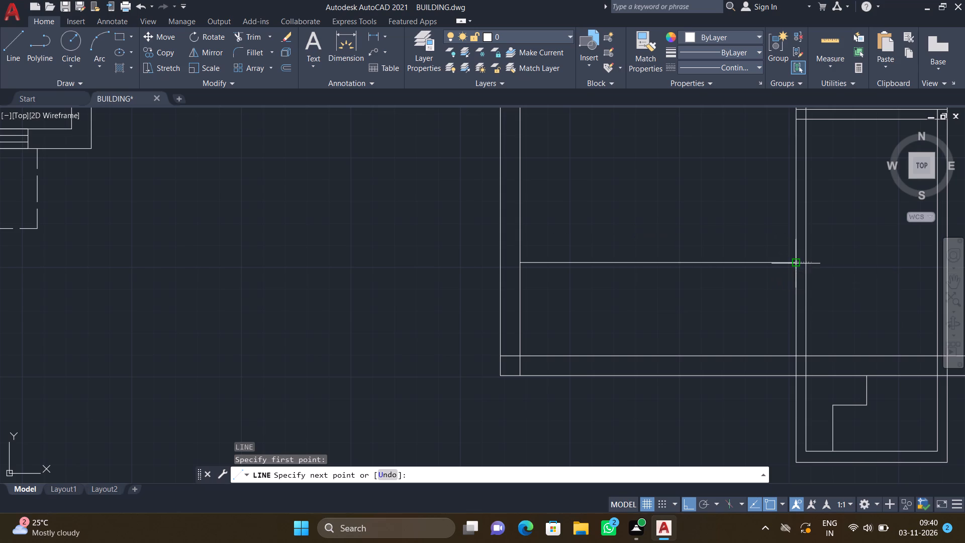
key("Return")
Draw a vertical divider about 3'-6.5" long from near the middle of the southwest room's horizontal line south to the south wall.
key("l")
key("Return")
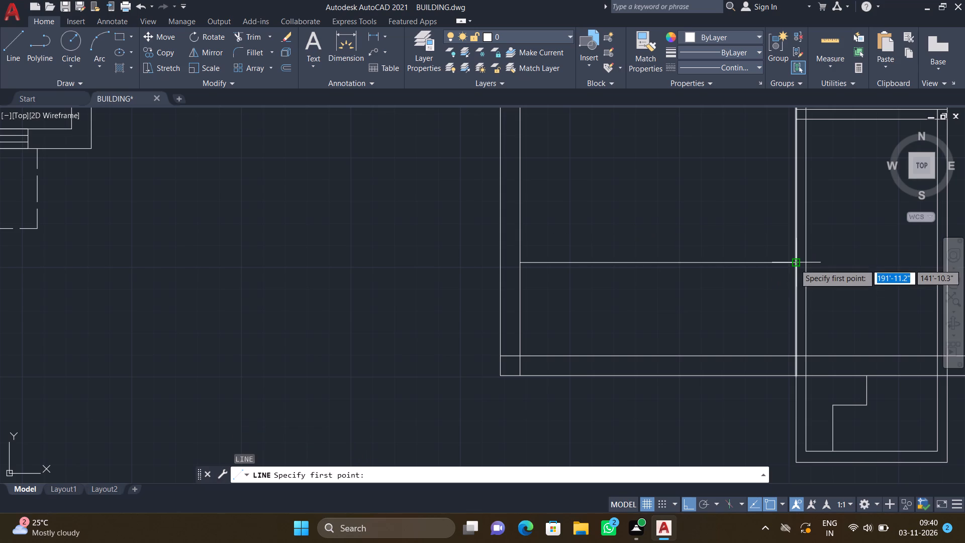
left_click(668, 263)
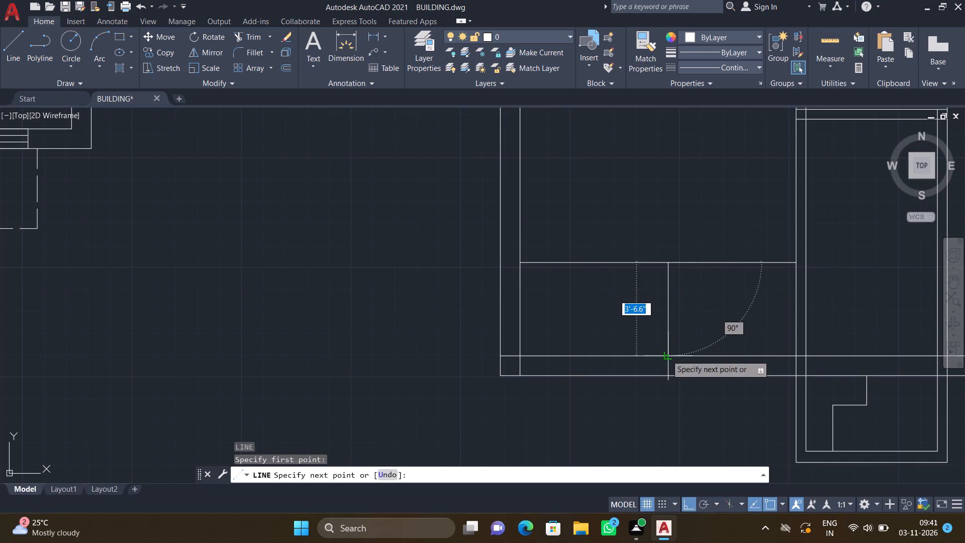
left_click(667, 356)
key("Return")
Draw a horizontal line across the northern part of the narrow south-central room, from its west wall to its east wall.
scroll(661, 340, "down", 3)
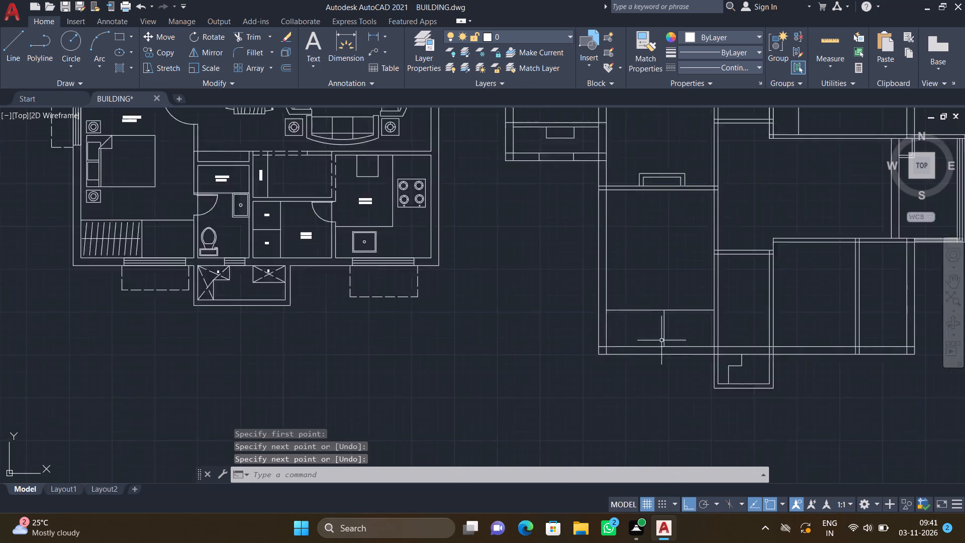
scroll(661, 340, "down", 2)
scroll(703, 339, "up", 3)
key("l")
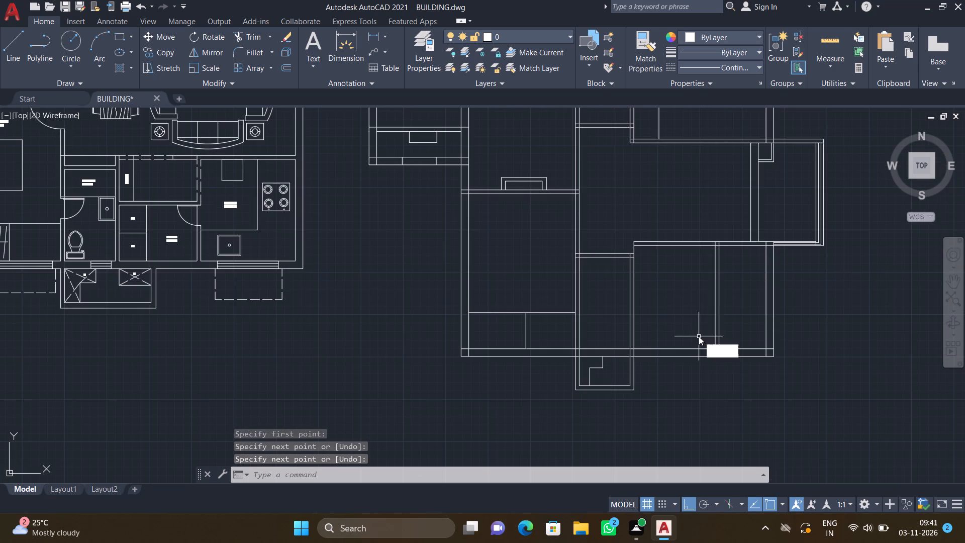
key("Return")
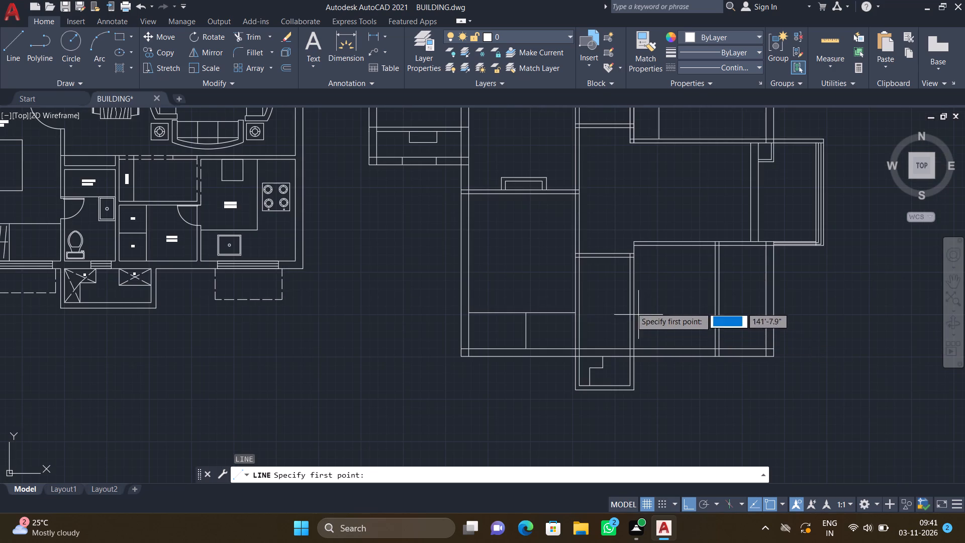
scroll(582, 280, "up", 2)
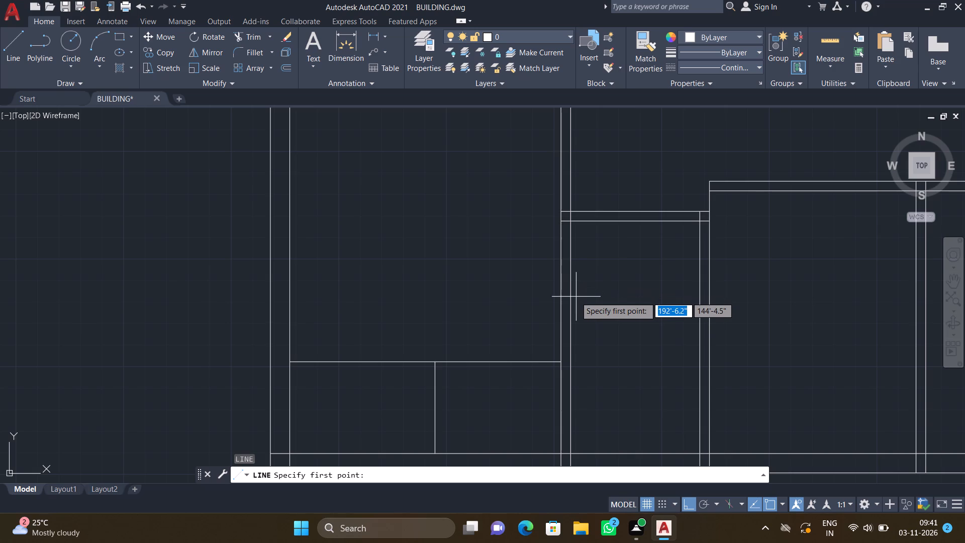
left_click(572, 292)
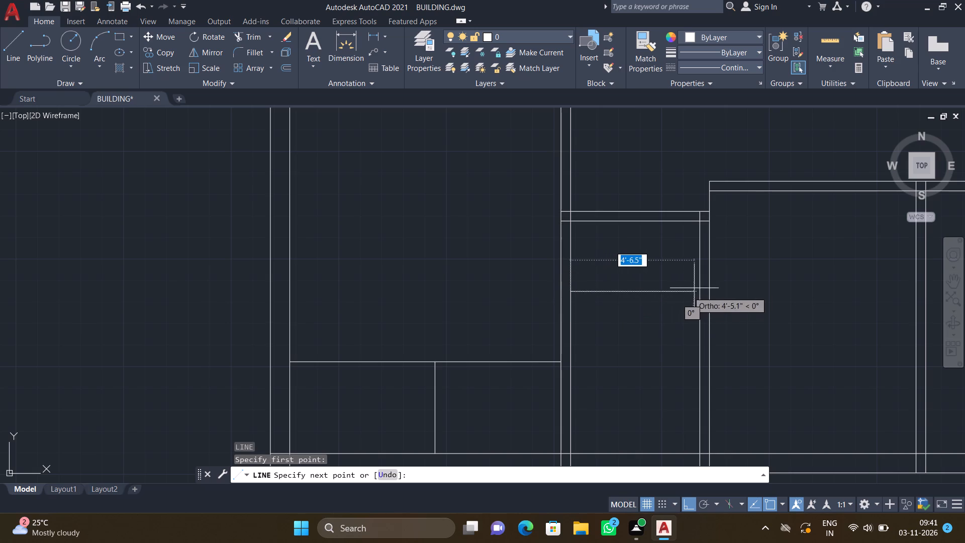
left_click(698, 292)
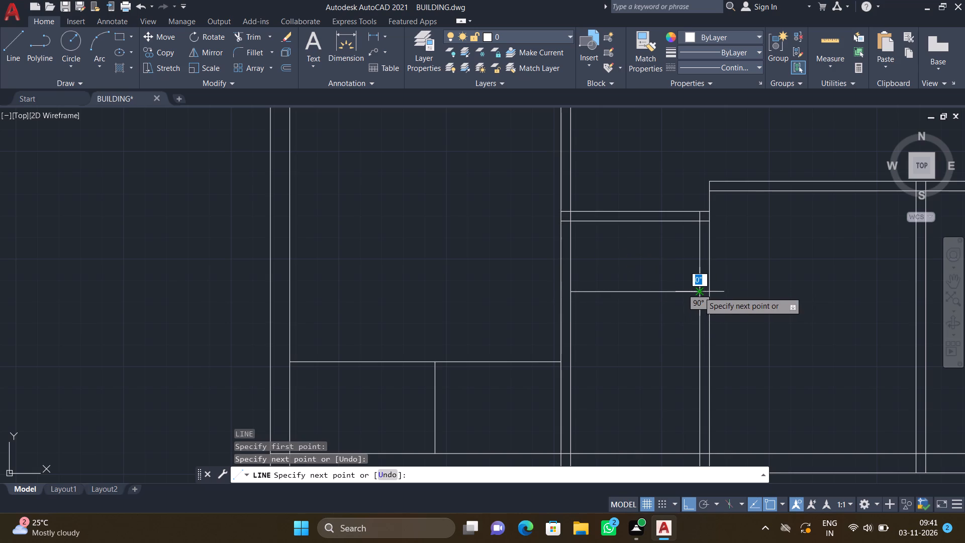
key("Return")
In the room east of the narrow south-central room, draw a three-sided outline against the west wall, about 2'-5" wide and 4'-7.5" long.
scroll(691, 293, "down", 2)
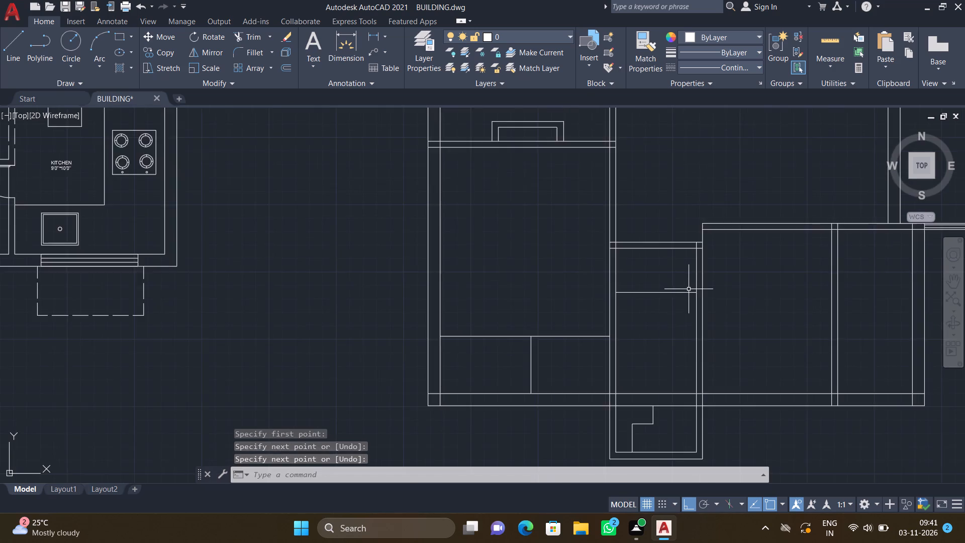
scroll(688, 288, "down", 1)
scroll(696, 308, "up", 3)
key("l")
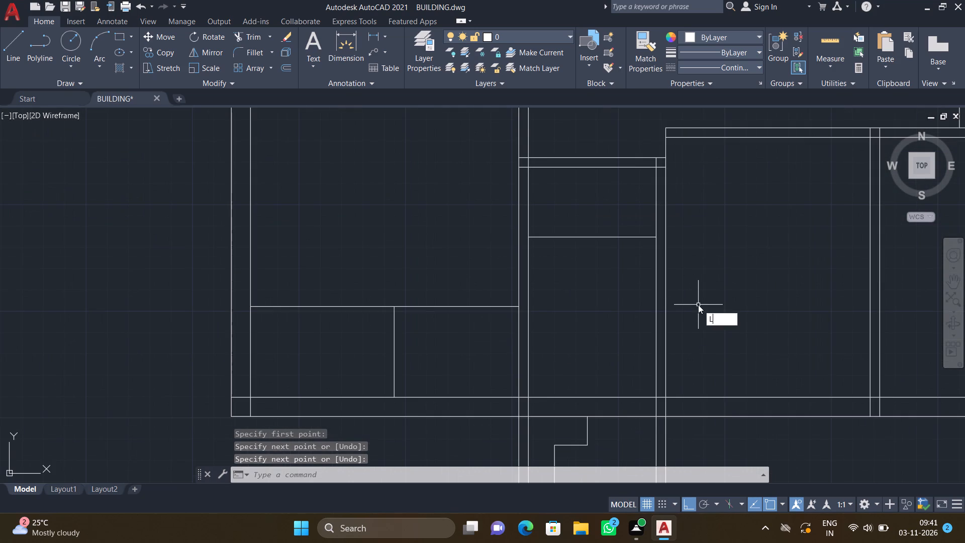
key("Return")
scroll(698, 297, "down", 3)
scroll(710, 292, "up", 1)
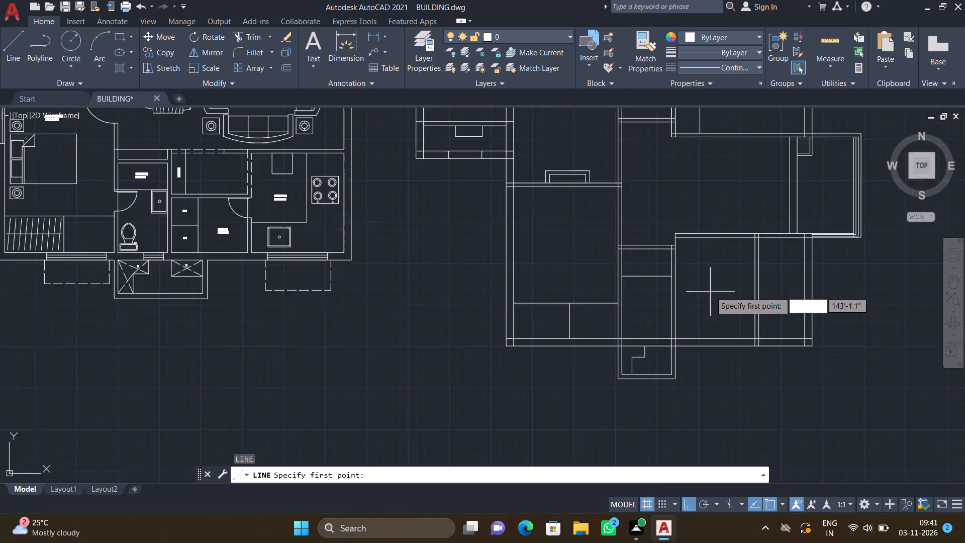
scroll(710, 291, "up", 2)
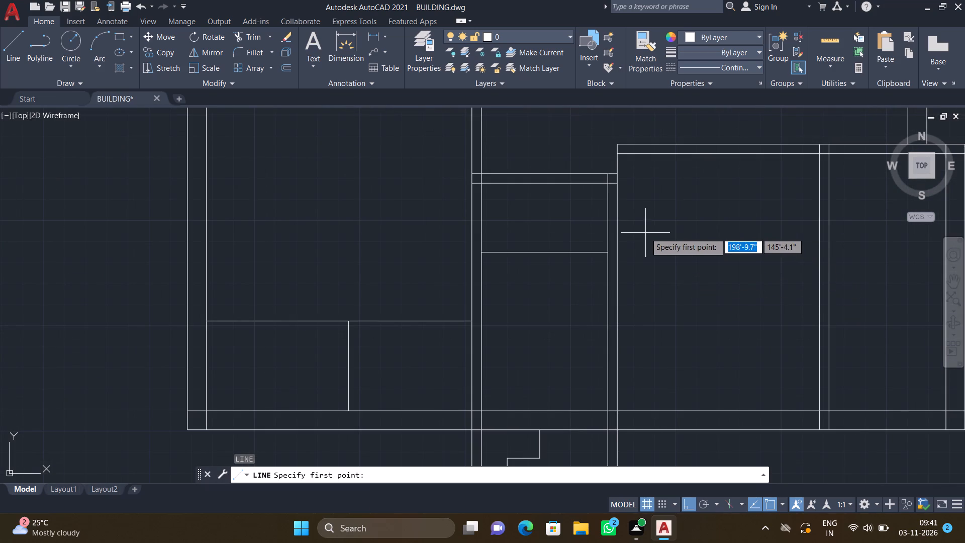
scroll(619, 222, "up", 1)
left_click_drag(614, 223, 624, 224)
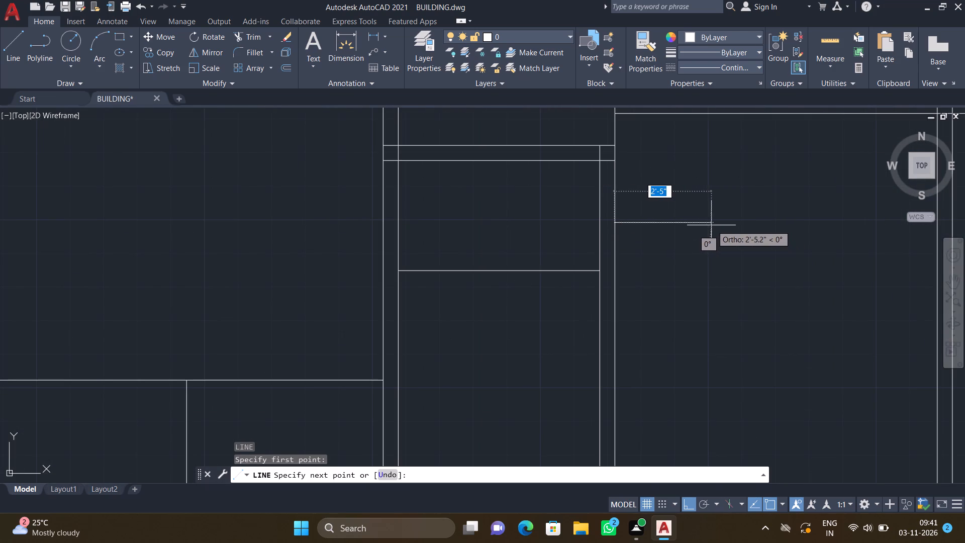
left_click_drag(711, 225, 710, 229)
scroll(713, 320, "down", 3)
scroll(713, 347, "up", 1)
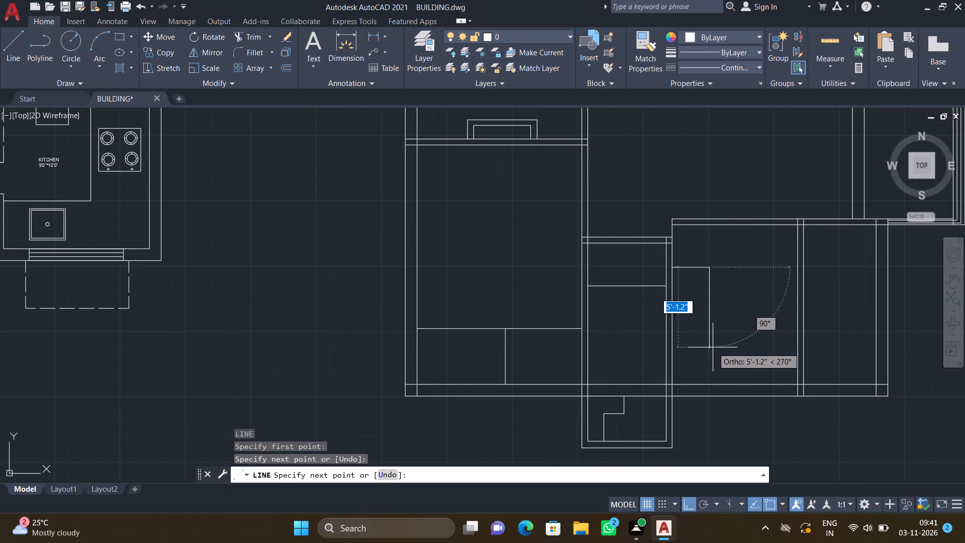
scroll(701, 345, "up", 2)
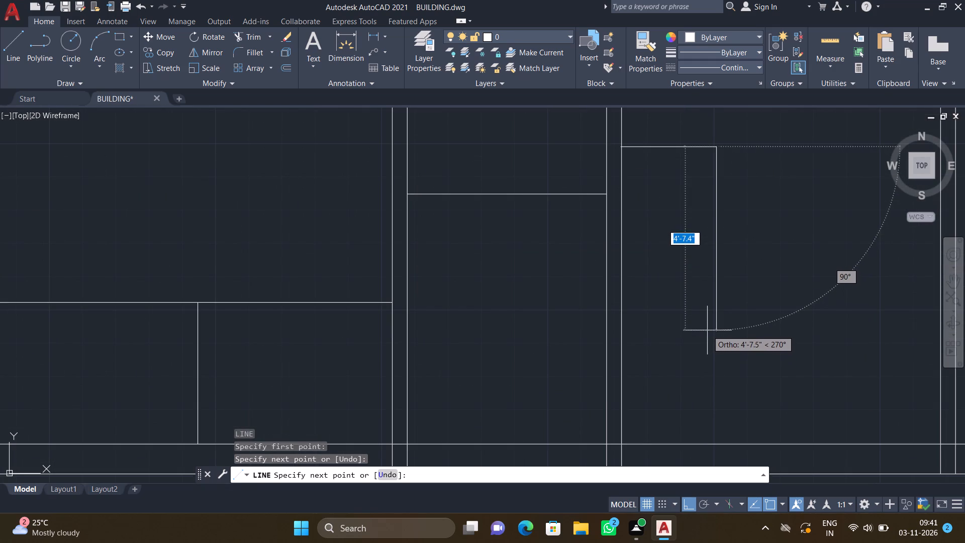
left_click(708, 330)
left_click(620, 328)
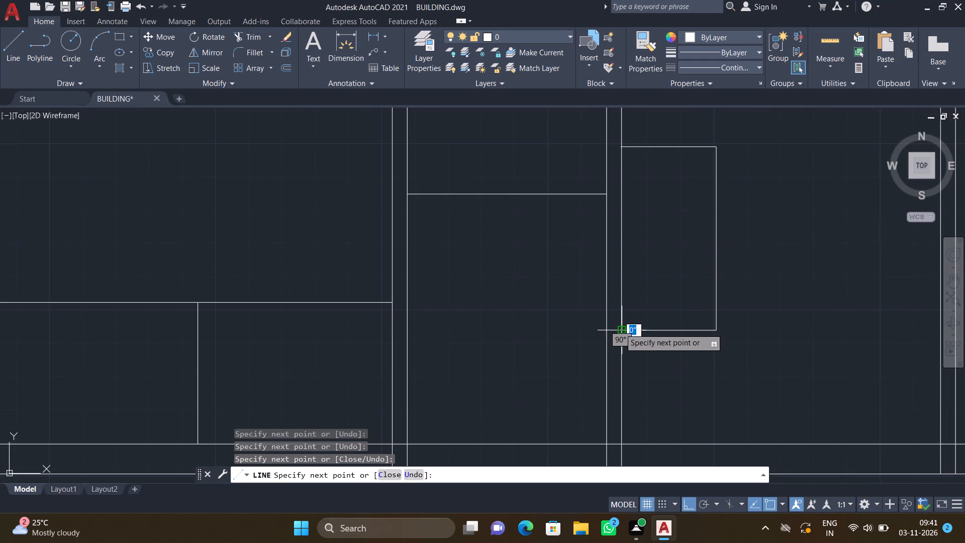
key("Return")
From that outline's southeast corner, draw a stepped line about 3'-4" east, about 4'-2.5" north, and east to the room's east wall.
key("l")
key("Return")
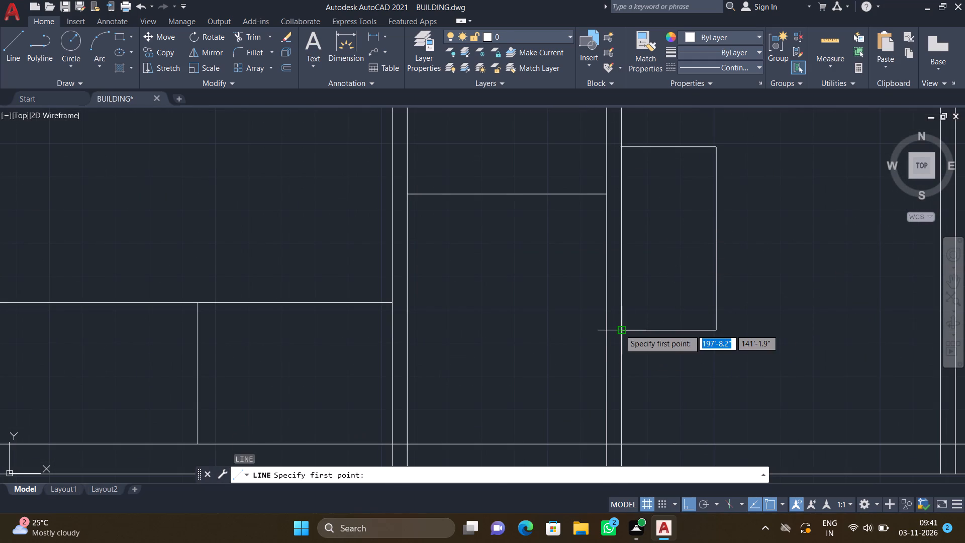
scroll(628, 328, "down", 4)
scroll(691, 333, "up", 3)
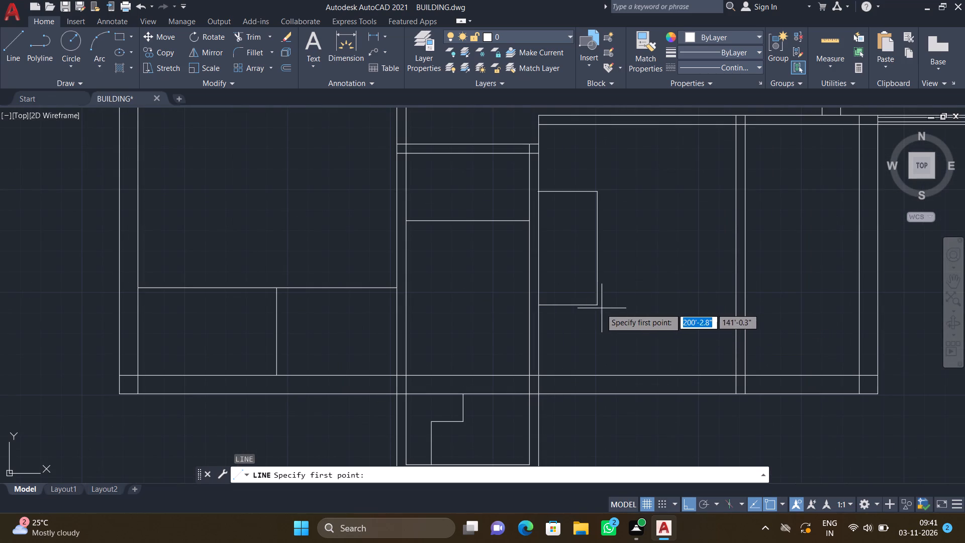
left_click_drag(598, 306, 602, 307)
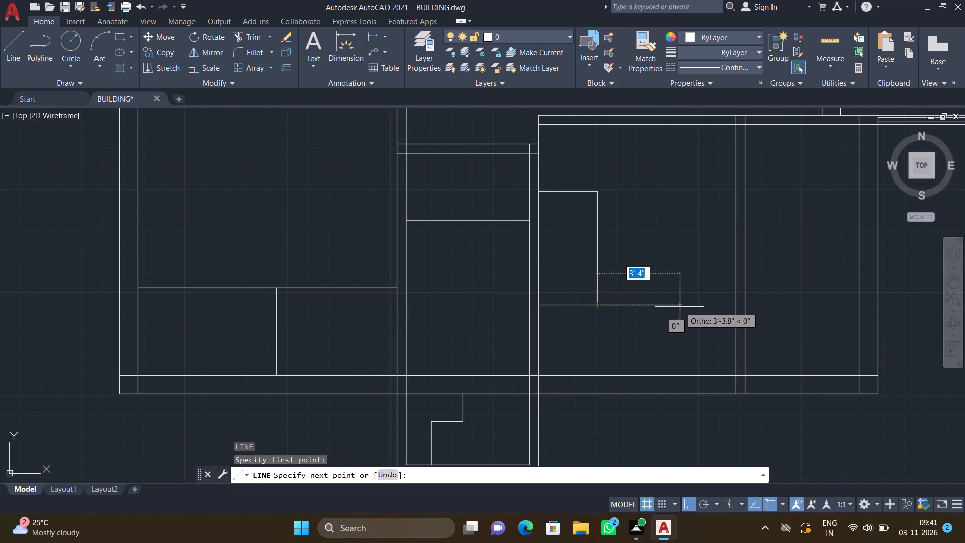
left_click(680, 306)
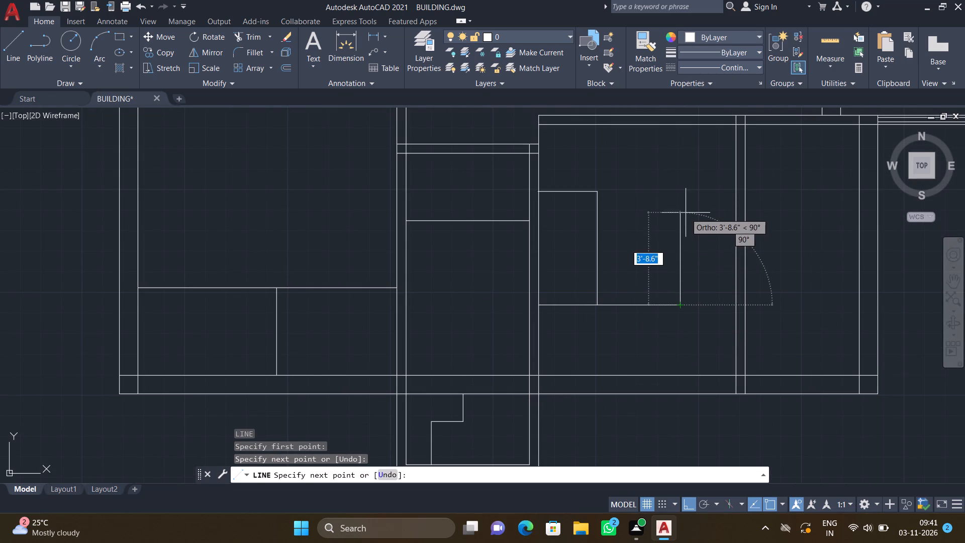
scroll(690, 202, "up", 1)
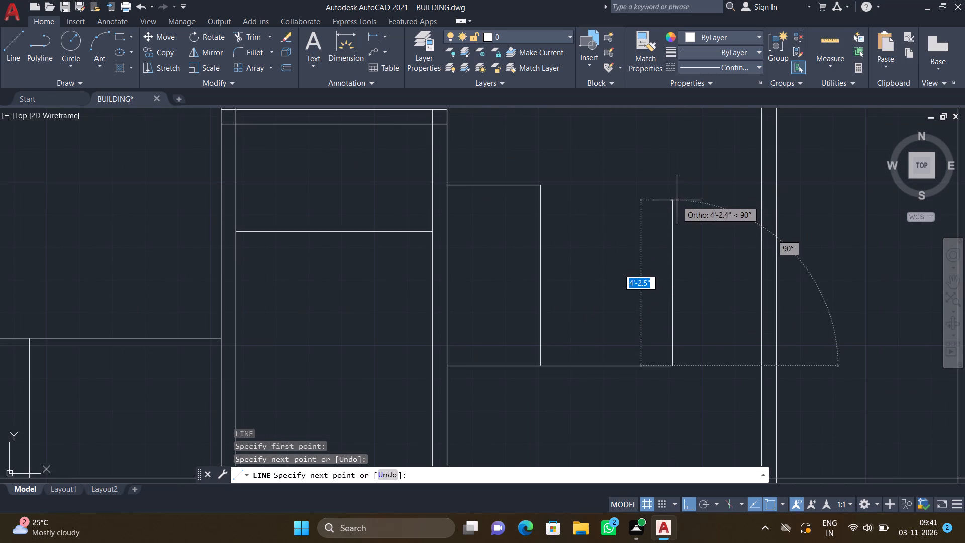
left_click(677, 200)
left_click(761, 200)
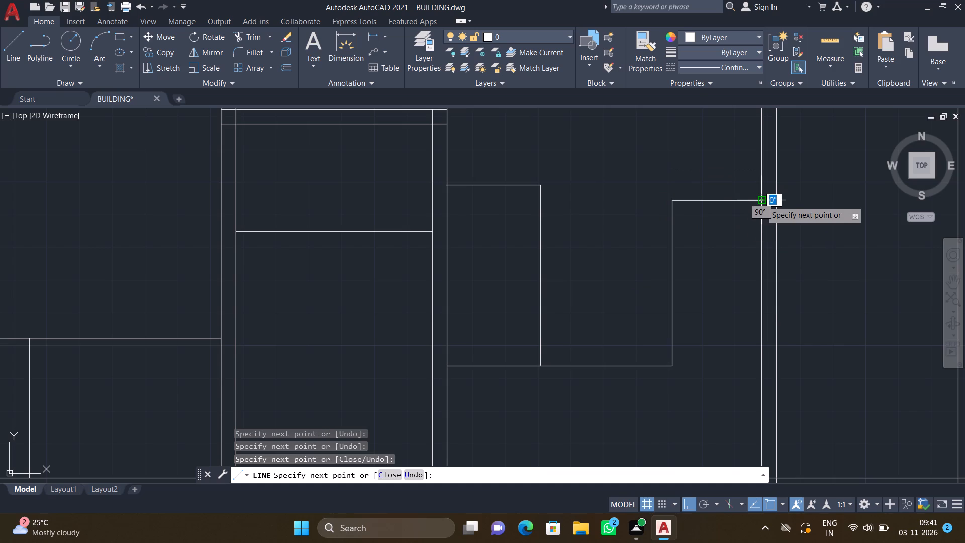
key("Return")
Draw an L-shaped line in the southeast room's northeast corner, about 1'-3" south from the north wall and east to the east wall.
scroll(754, 203, "down", 3)
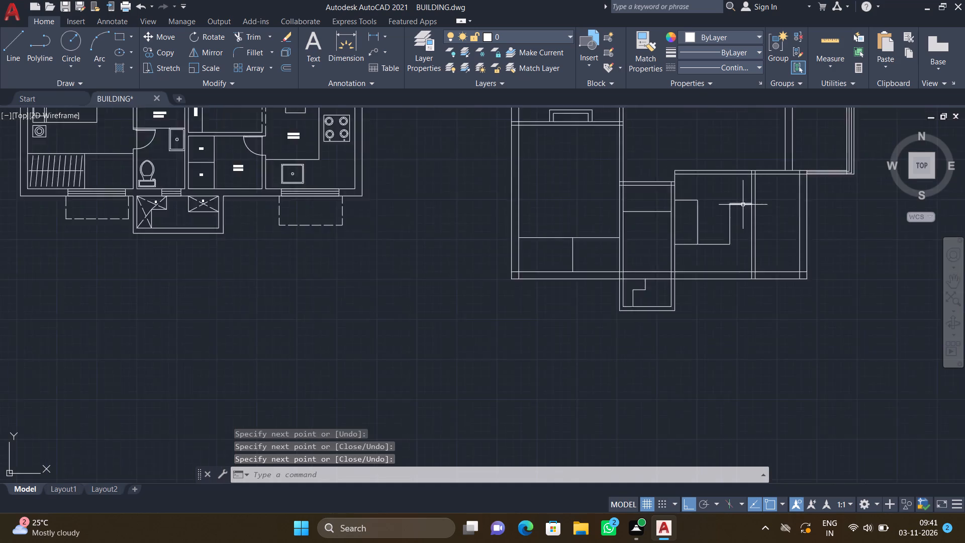
scroll(743, 205, "down", 1)
scroll(773, 200, "up", 3)
key("l")
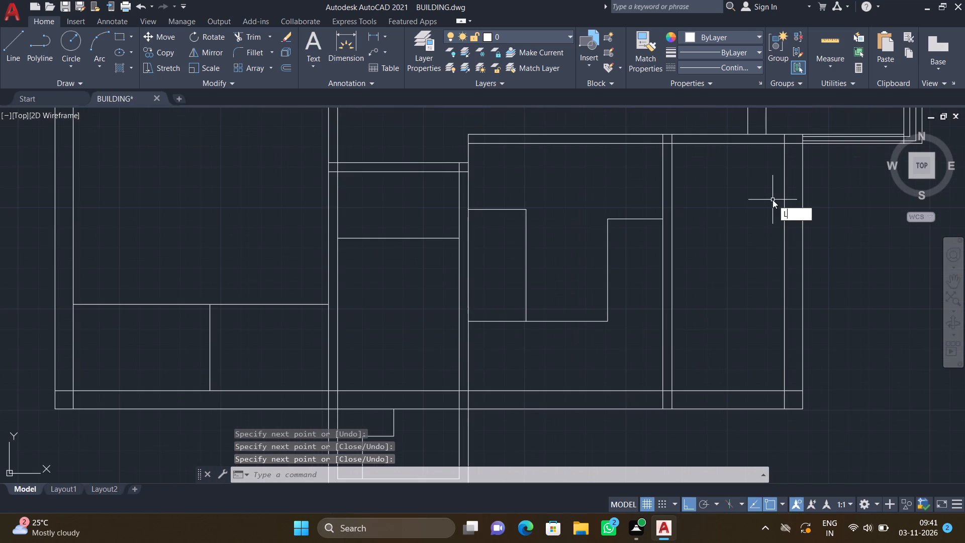
key("Return")
scroll(724, 194, "down", 1)
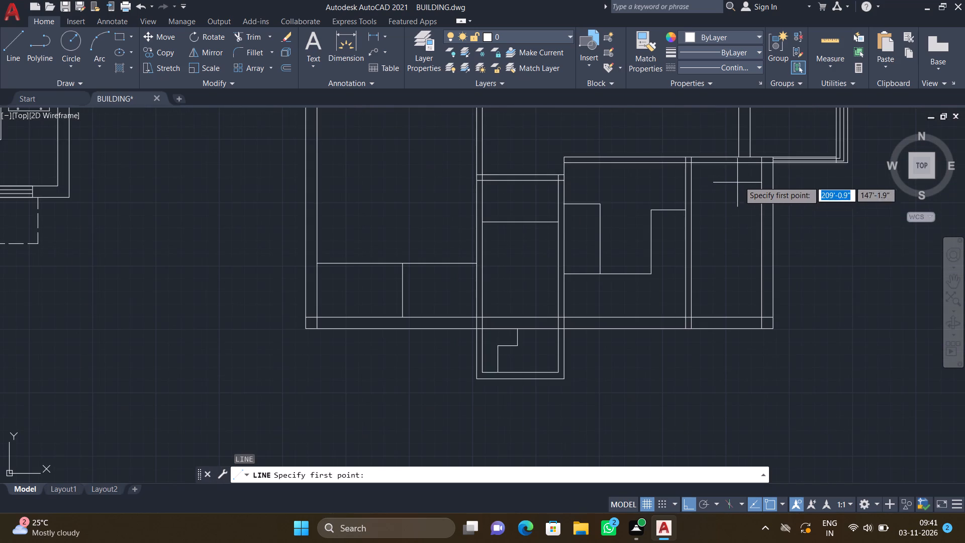
scroll(739, 168, "up", 2)
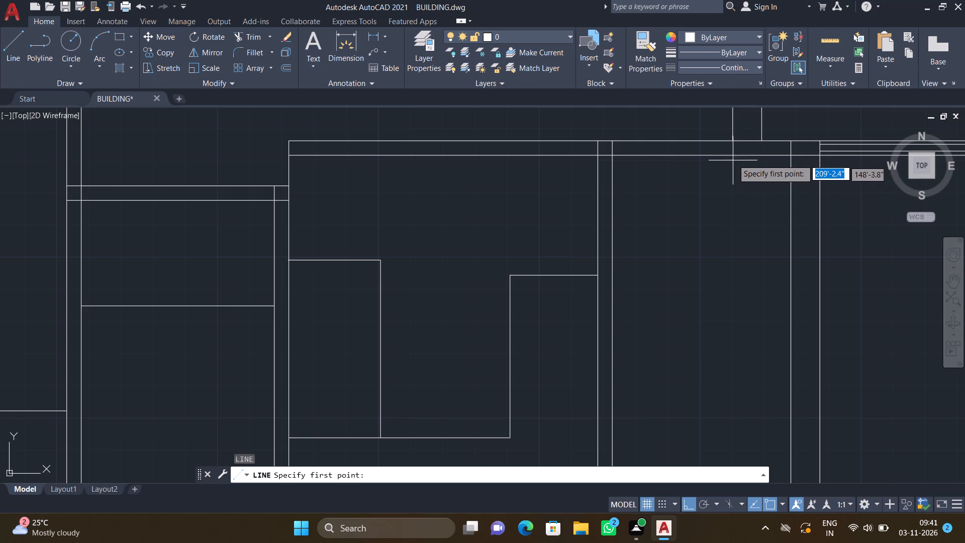
left_click(733, 154)
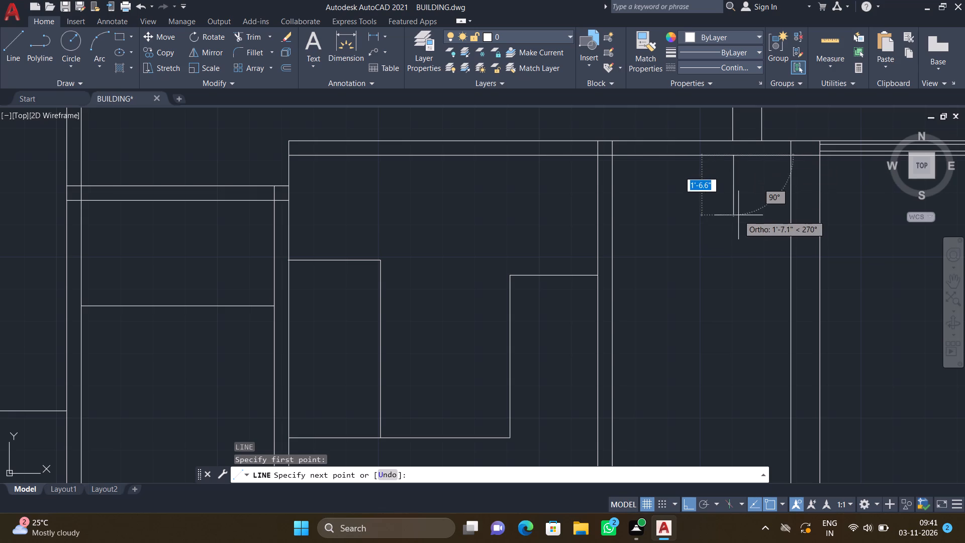
scroll(738, 213, "up", 2)
scroll(733, 197, "down", 2)
left_click_drag(731, 194, 737, 196)
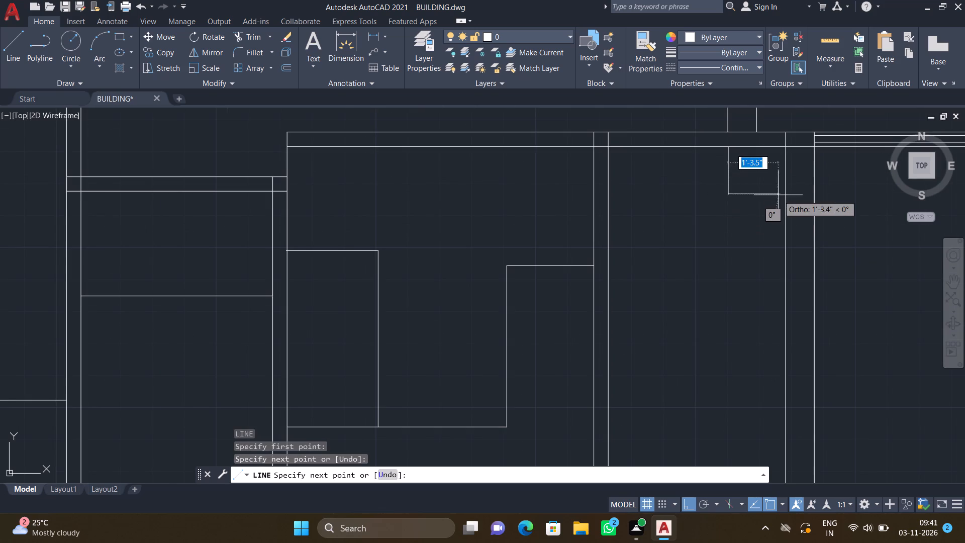
scroll(778, 194, "up", 2)
left_click(789, 193)
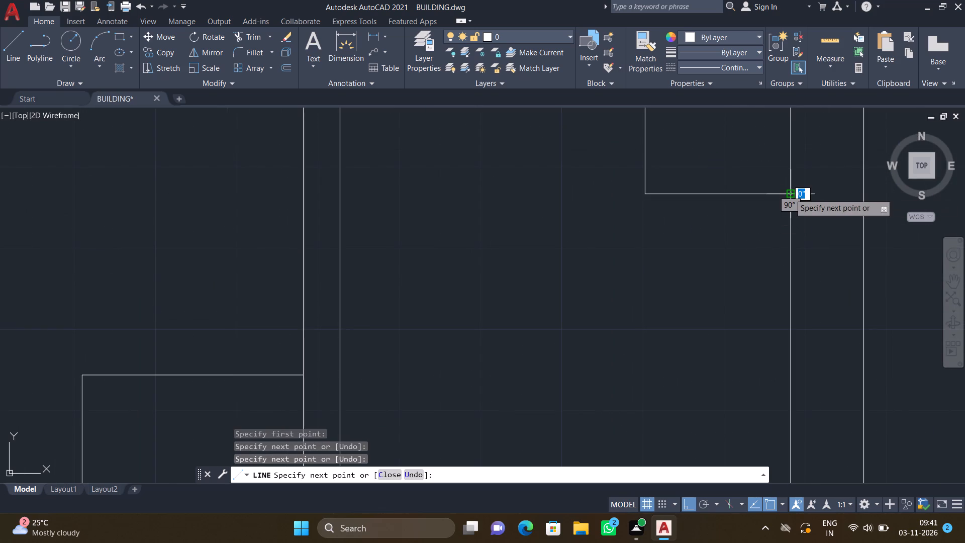
key("Return")
Draw a second, inner L-shaped line within that corner outline, about 1'-1" south from the north wall and about 1'-4" east to the east wall.
key("l")
key("Return")
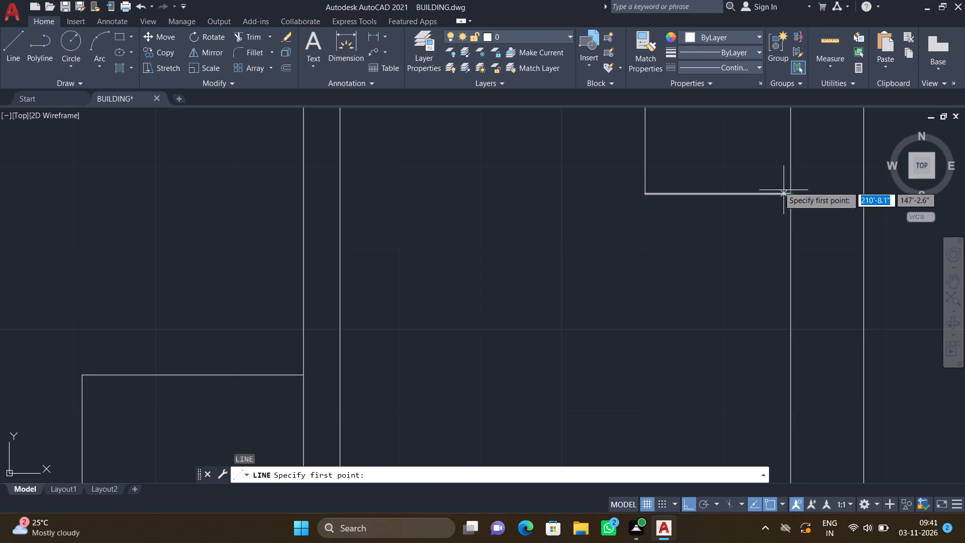
scroll(773, 186, "down", 3)
scroll(750, 161, "up", 3)
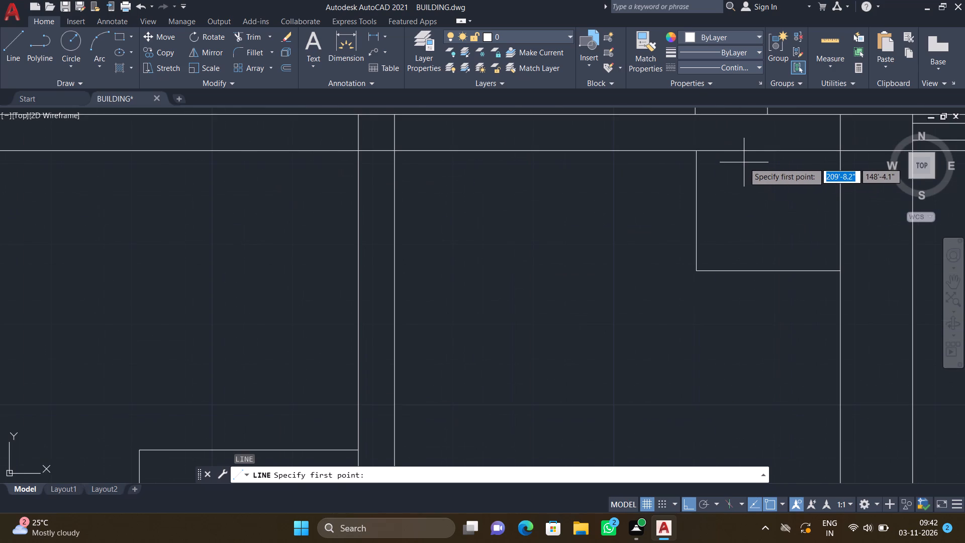
scroll(732, 158, "up", 2)
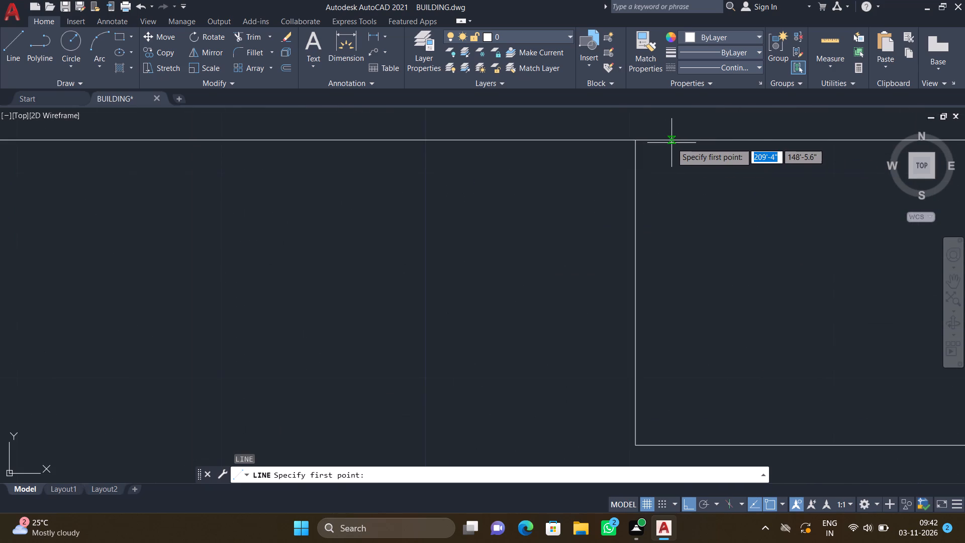
left_click(670, 141)
scroll(683, 331, "down", 2)
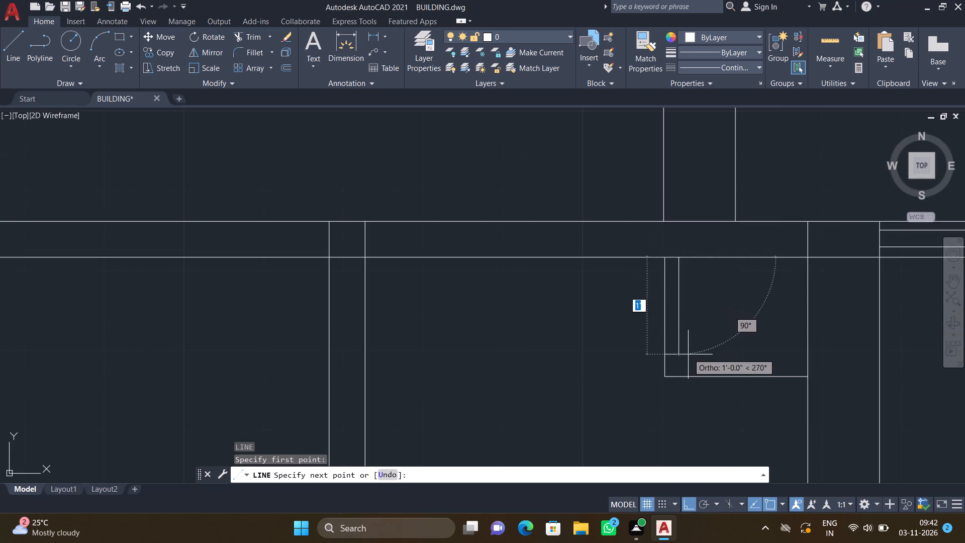
scroll(688, 359, "up", 1)
left_click(675, 360)
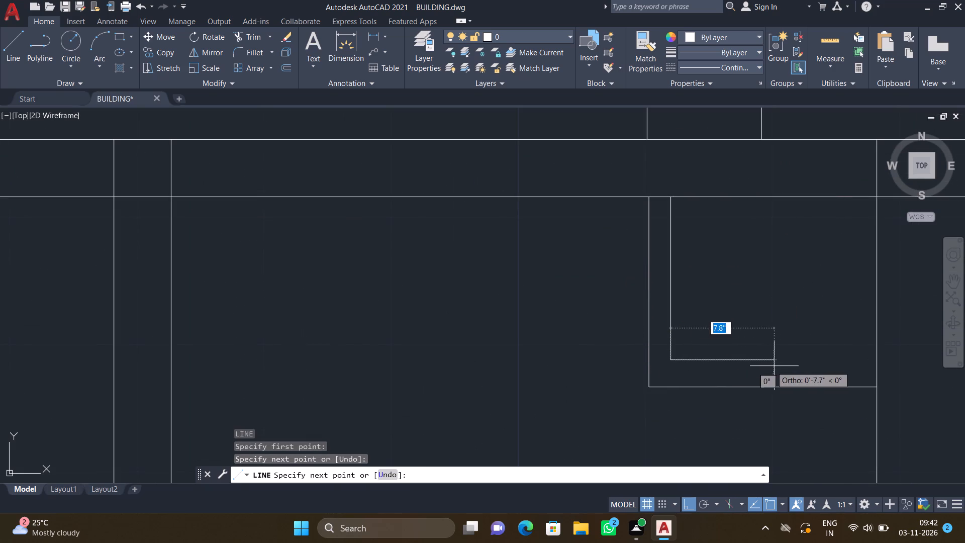
scroll(855, 365, "up", 2)
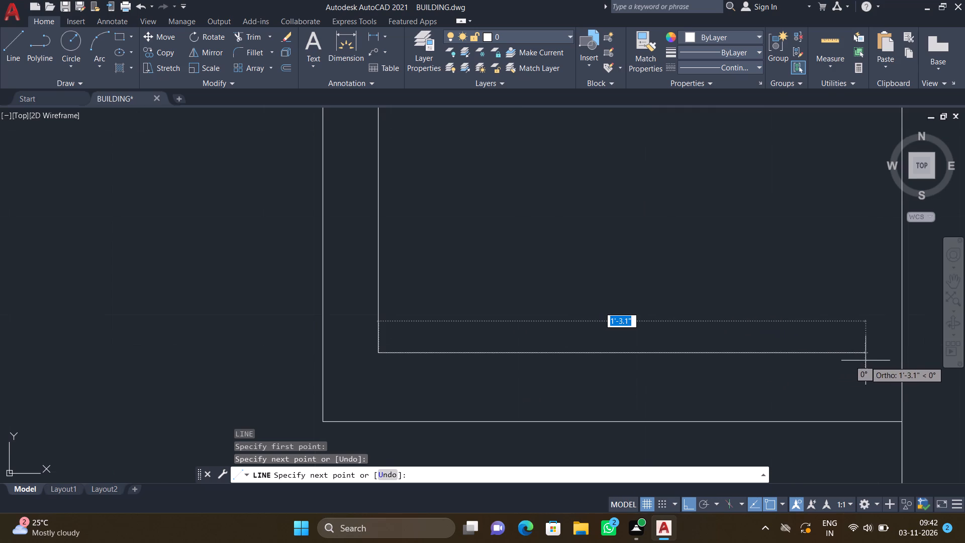
left_click(899, 351)
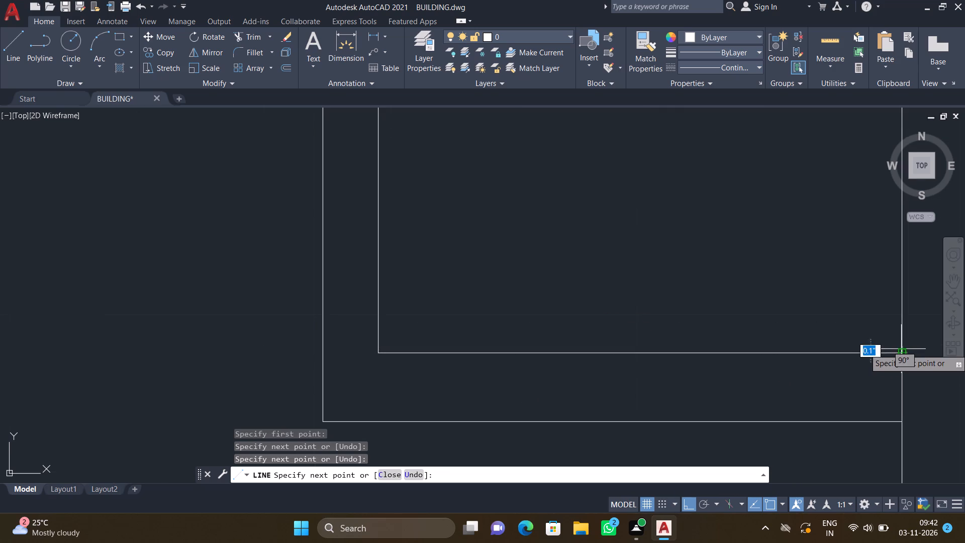
key("Return")
scroll(885, 331, "down", 5)
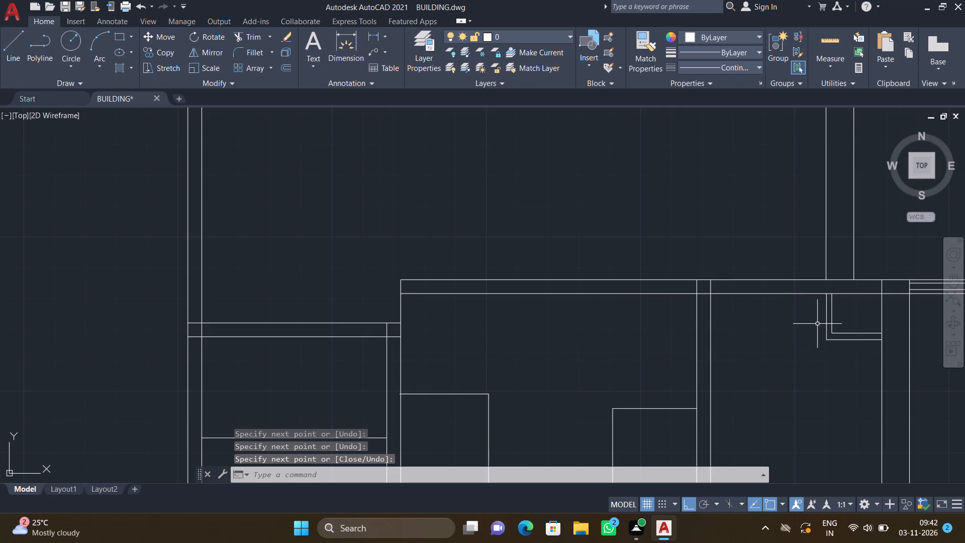
Draw a line from the northeast room's southwest outer wall corner, west across the passage to the far face of the central wall.
scroll(745, 355, "down", 2)
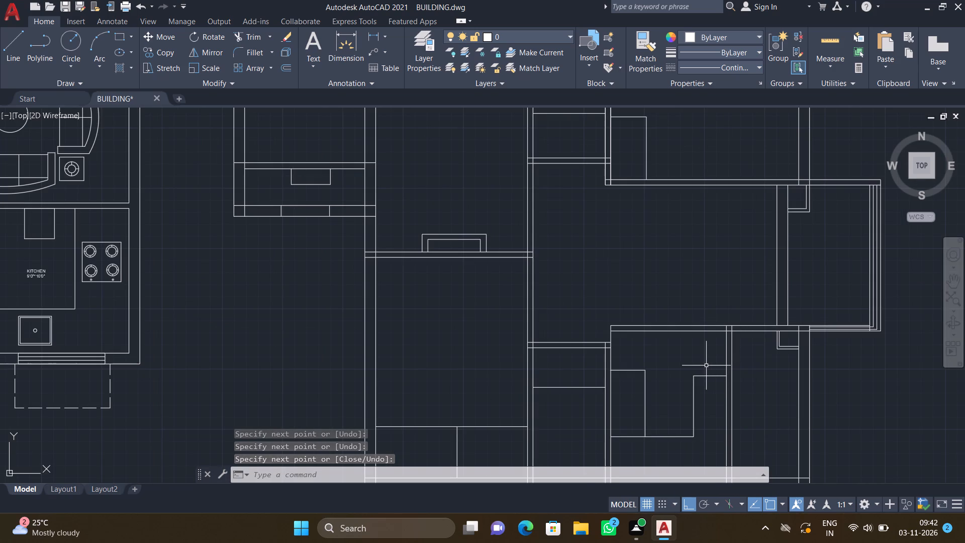
scroll(641, 374, "down", 2)
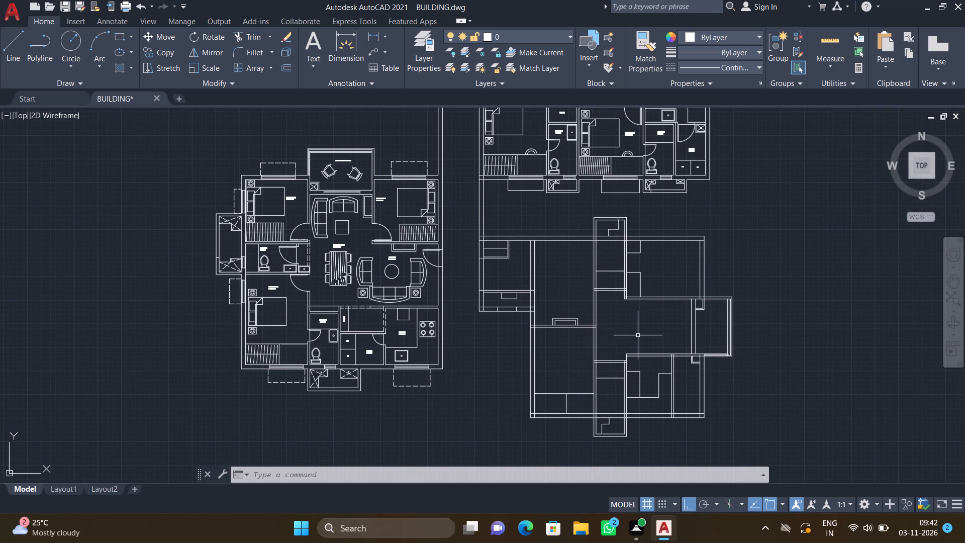
scroll(606, 309, "up", 3)
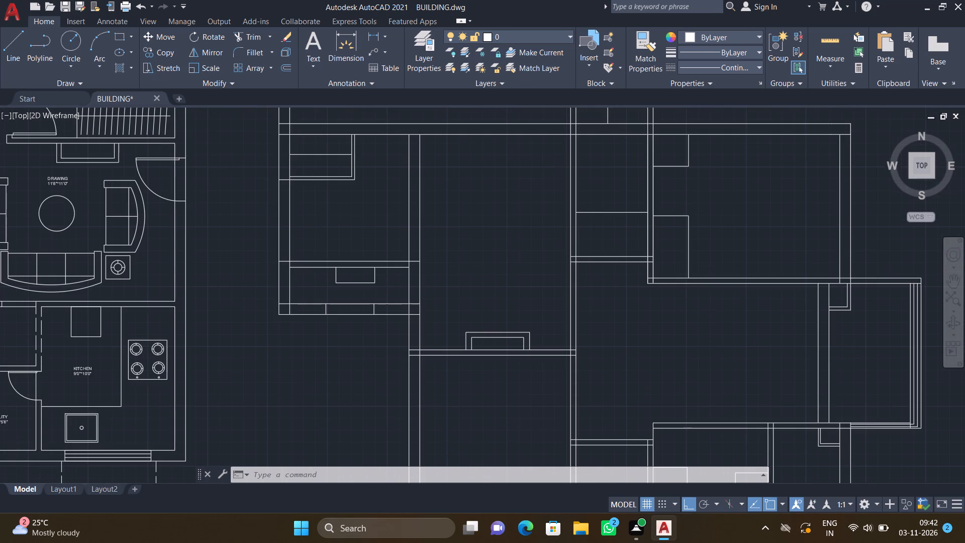
key("l")
key("Return")
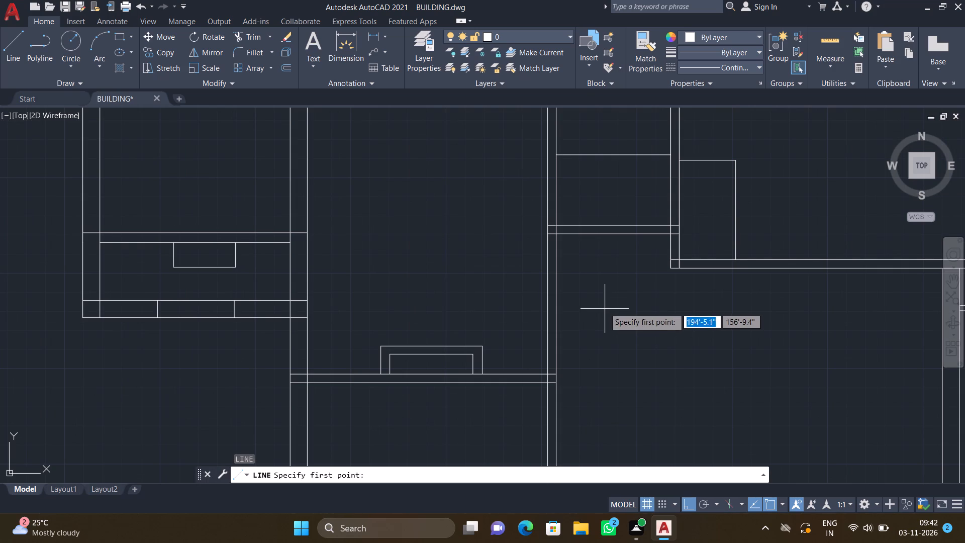
scroll(664, 274, "up", 1)
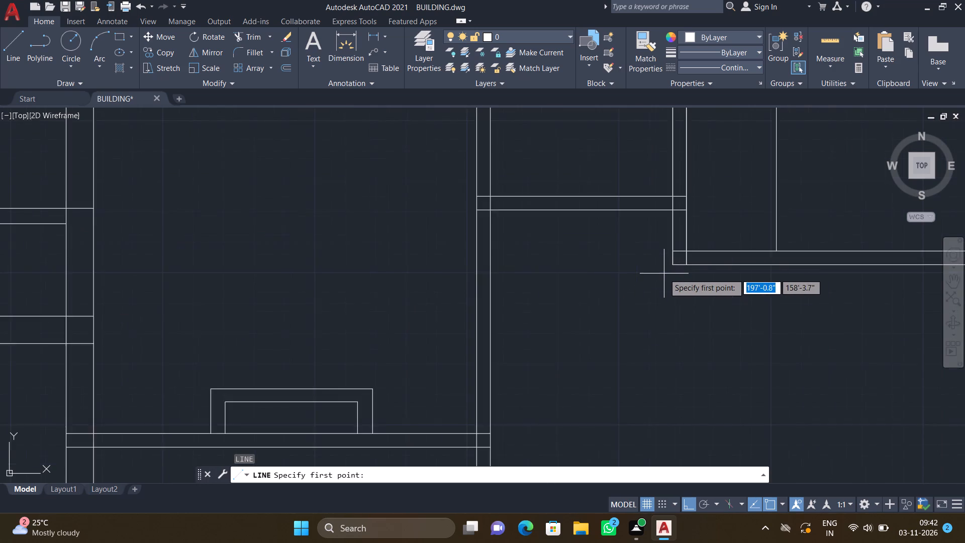
scroll(664, 274, "up", 1)
left_click(672, 262)
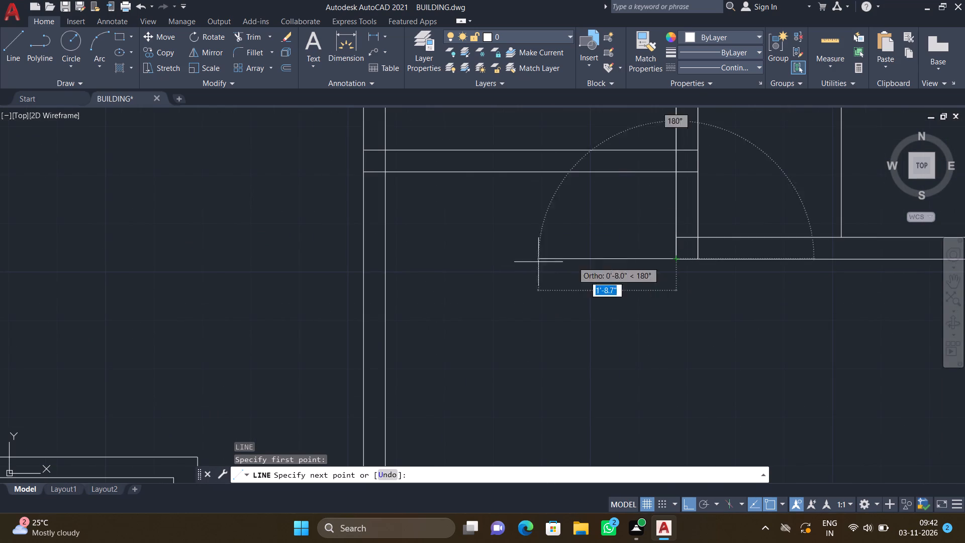
left_click(360, 257)
key("Return")
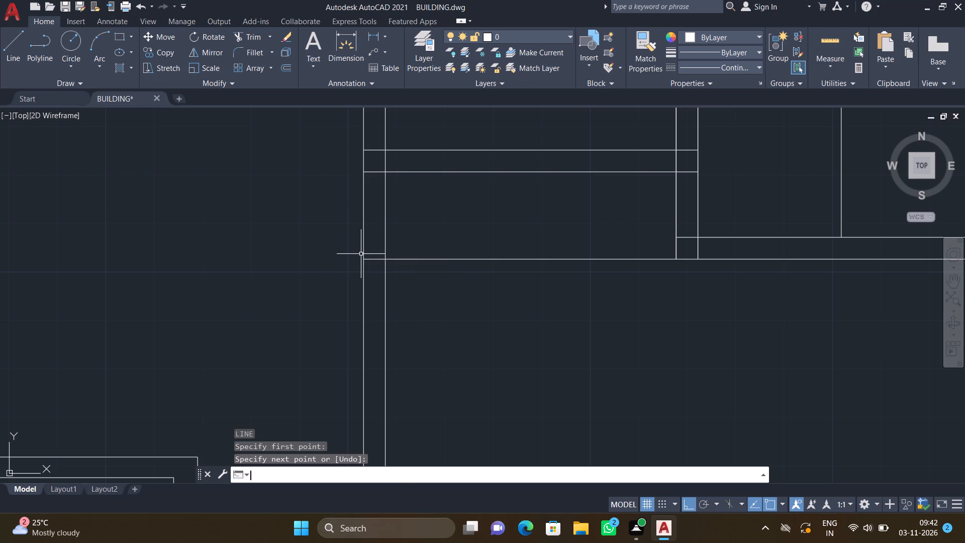
Trim both faces of the central wall between the new line and the southwest room's north wall.
scroll(364, 259, "down", 4)
scroll(377, 297, "up", 3)
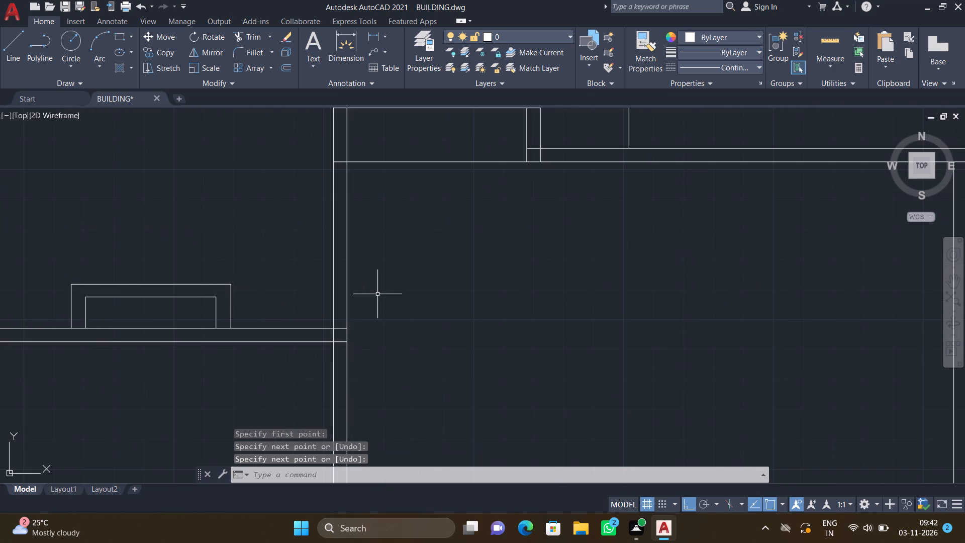
type("TR")
key("Return")
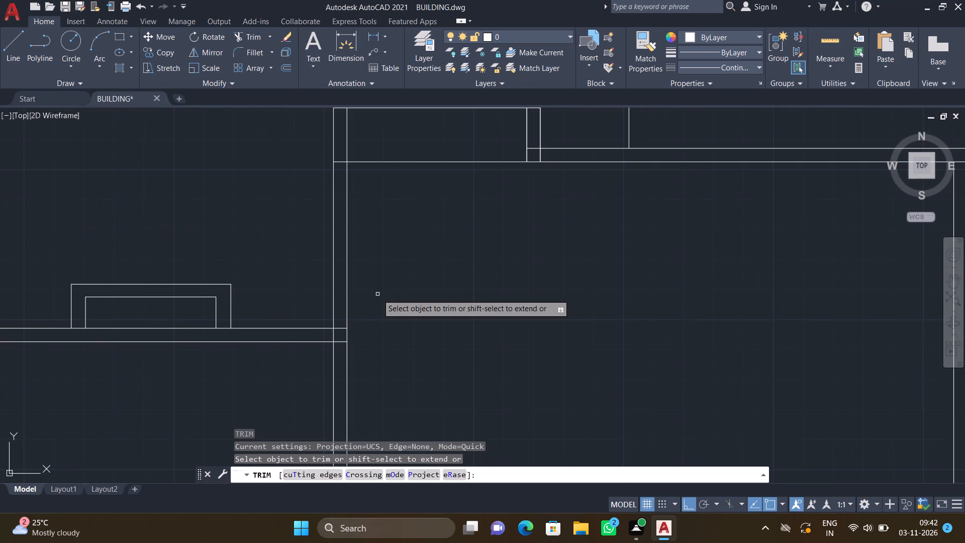
left_click_drag(334, 268, 387, 288)
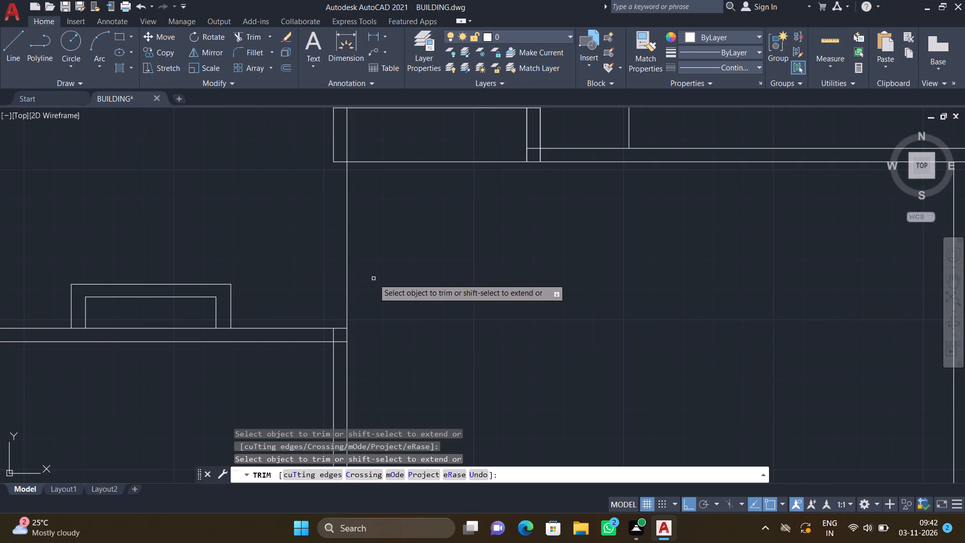
left_click(347, 256)
key("Return")
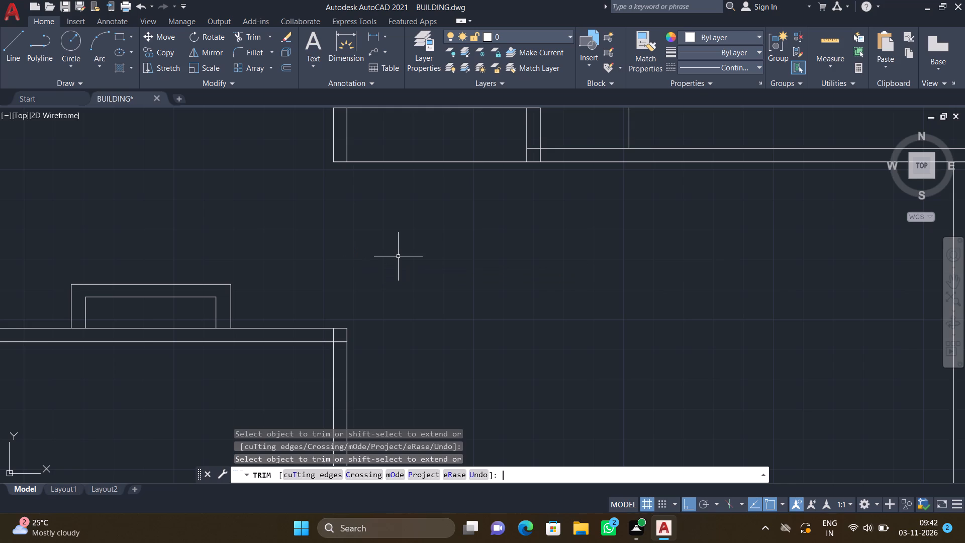
Draw a short line across the north wall's thickness in the room east of the narrow south-central room, just west of its east wall.
scroll(407, 252, "down", 4)
scroll(445, 301, "up", 3)
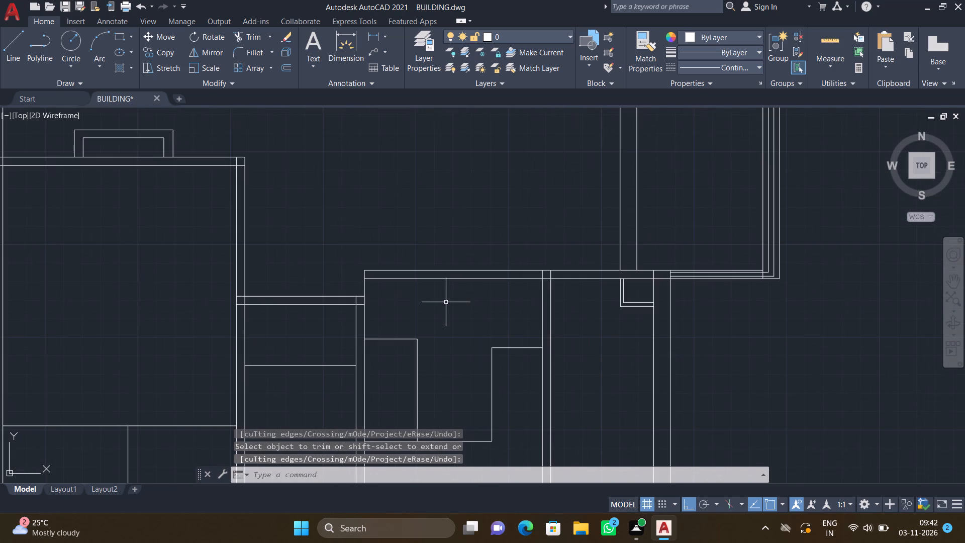
key("l")
key("Return")
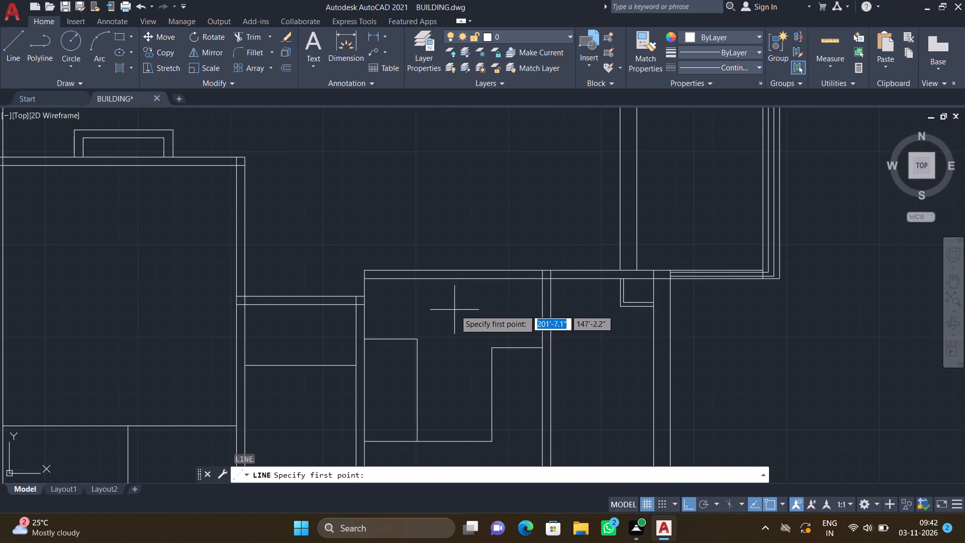
scroll(522, 282, "up", 2)
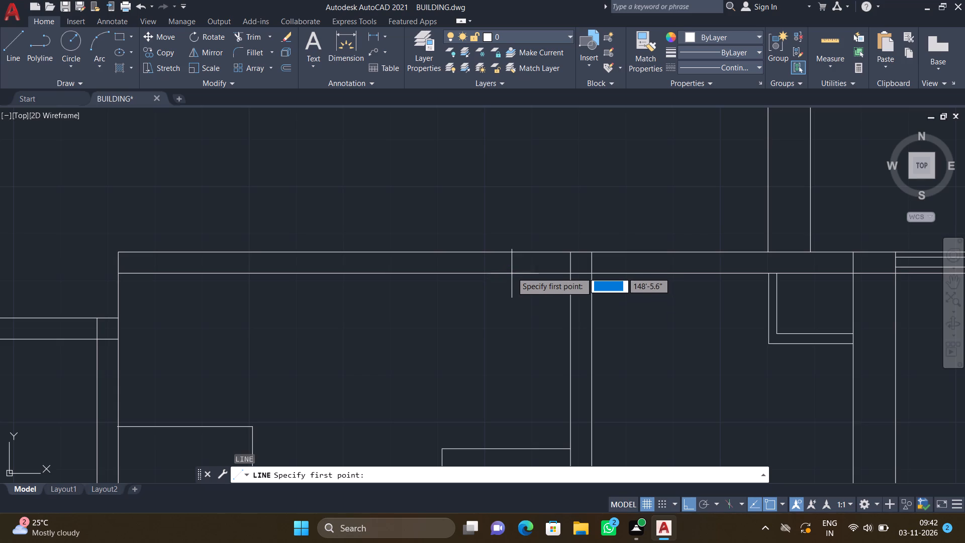
scroll(512, 264, "up", 2)
left_click(514, 233)
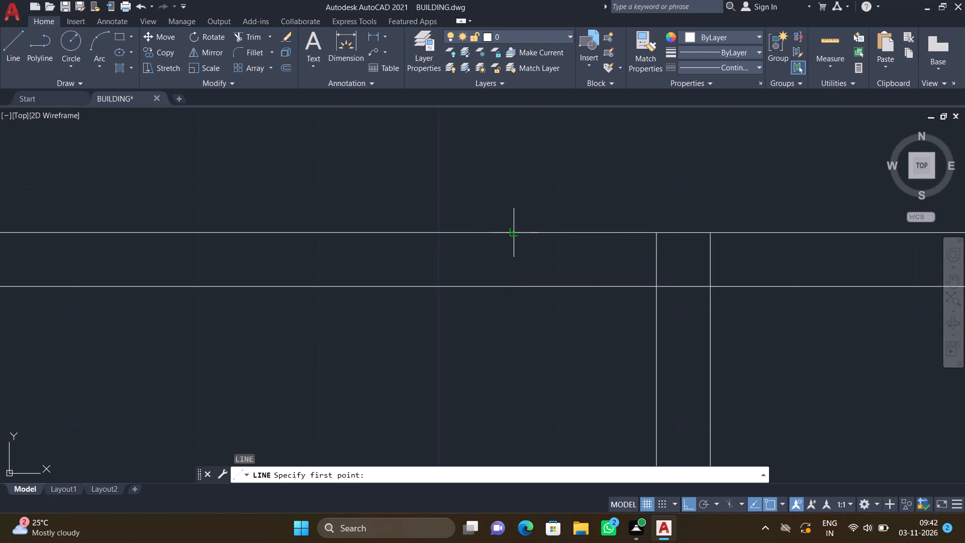
left_click(515, 285)
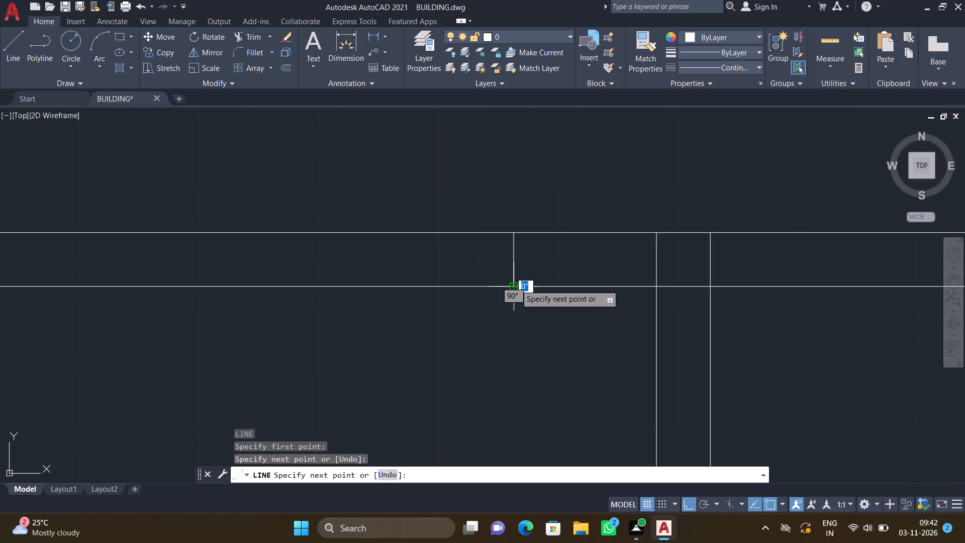
key("Return")
scroll(393, 313, "down", 3)
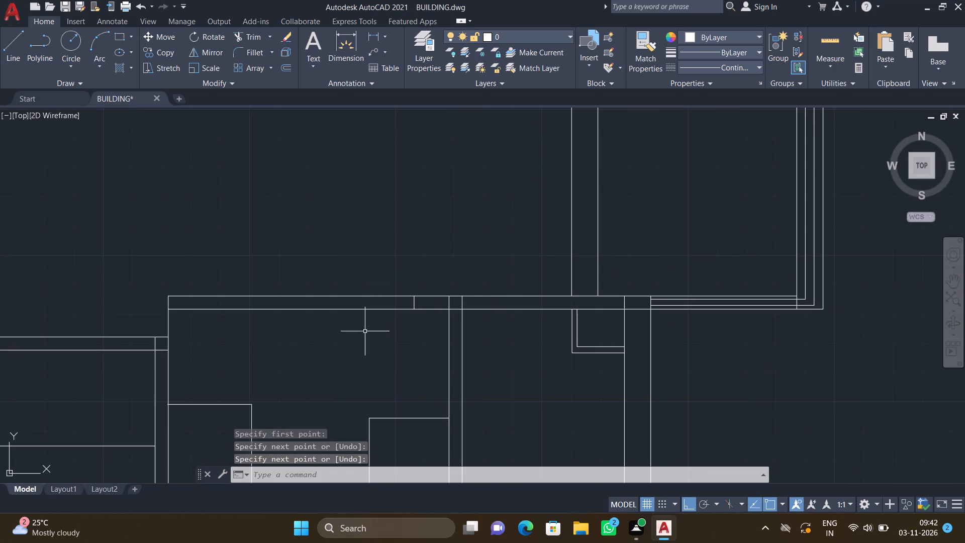
Trim both faces of that room's north wall from its west wall to the short crossing line.
type("TR")
key("Return")
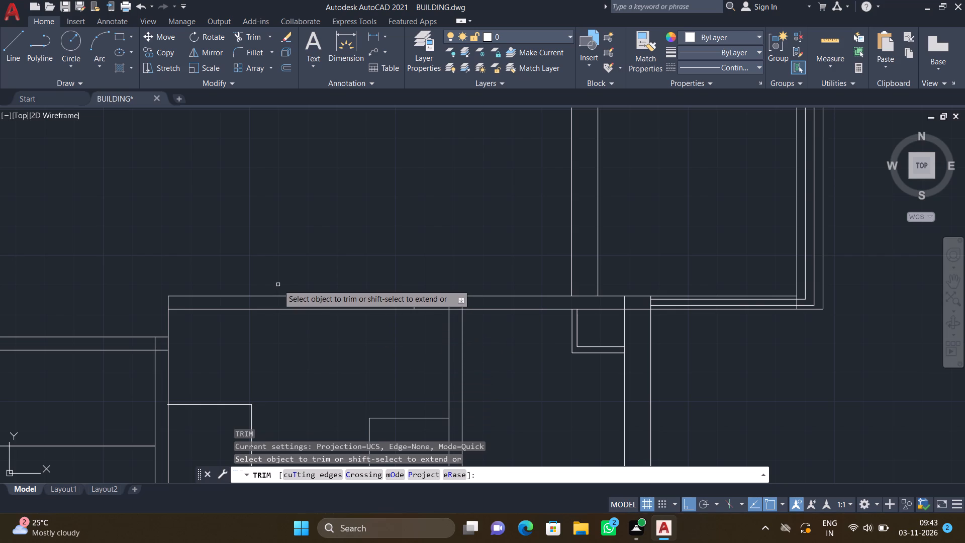
left_click_drag(278, 285, 282, 322)
key("Return")
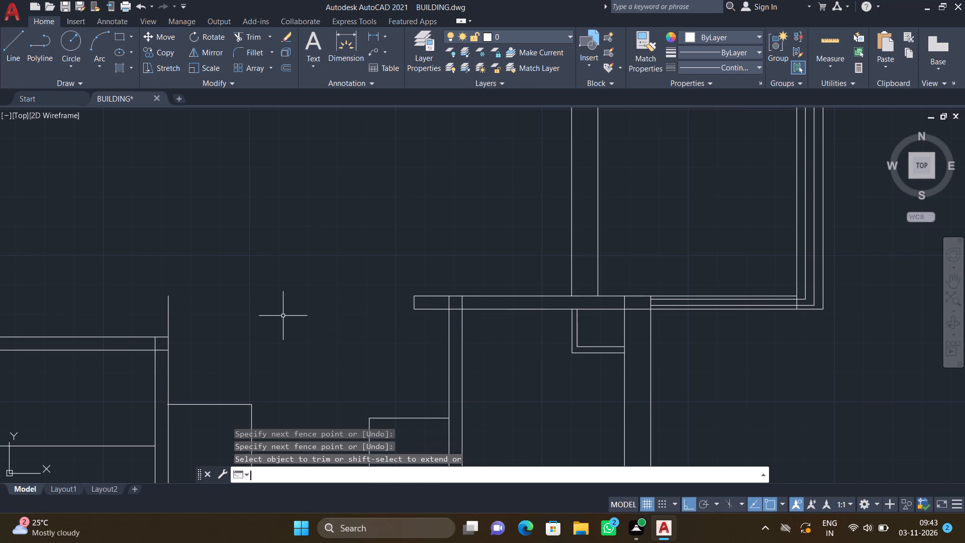
Close the exposed west wall end with a line 4.5" west from its top and south to the narrow south-central room's north wall.
key("l")
key("Return")
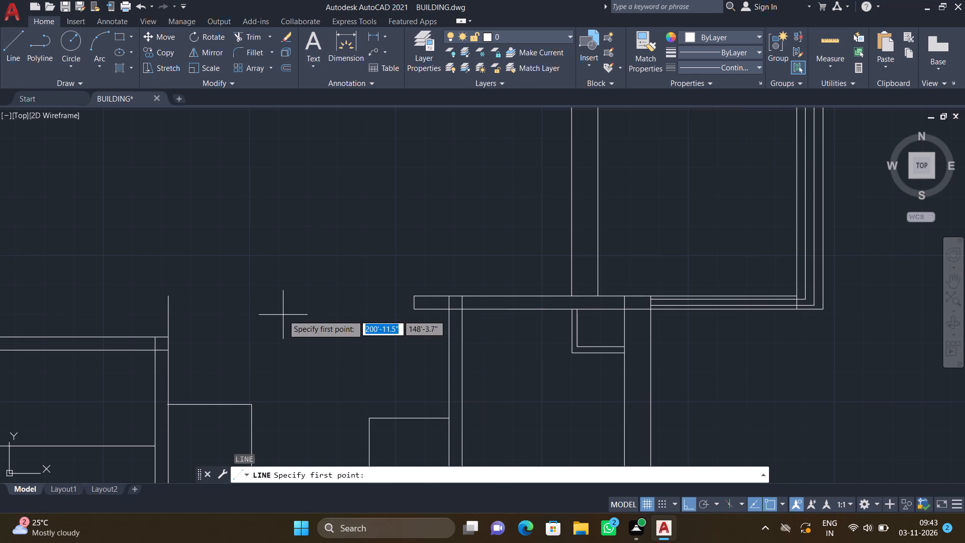
scroll(163, 309, "up", 1)
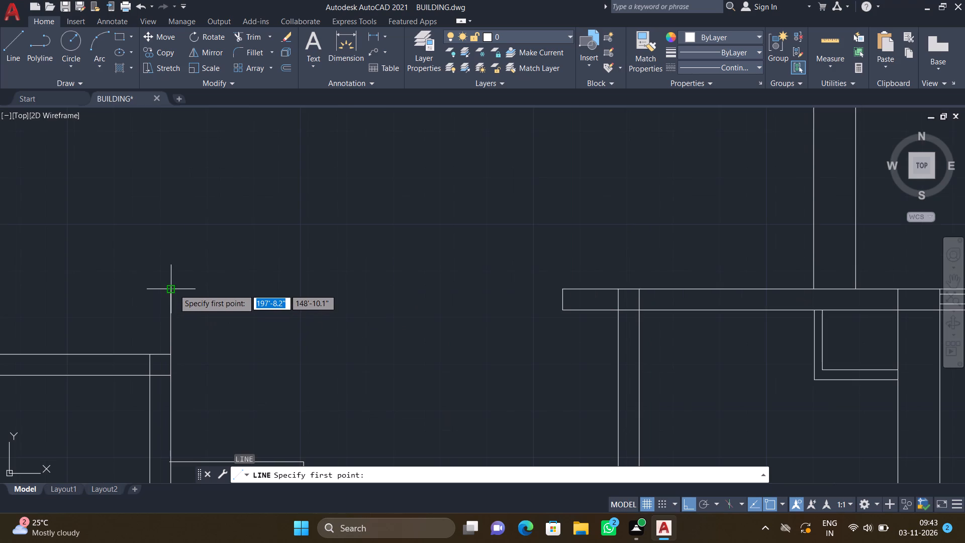
left_click(174, 289)
scroll(150, 353, "up", 1)
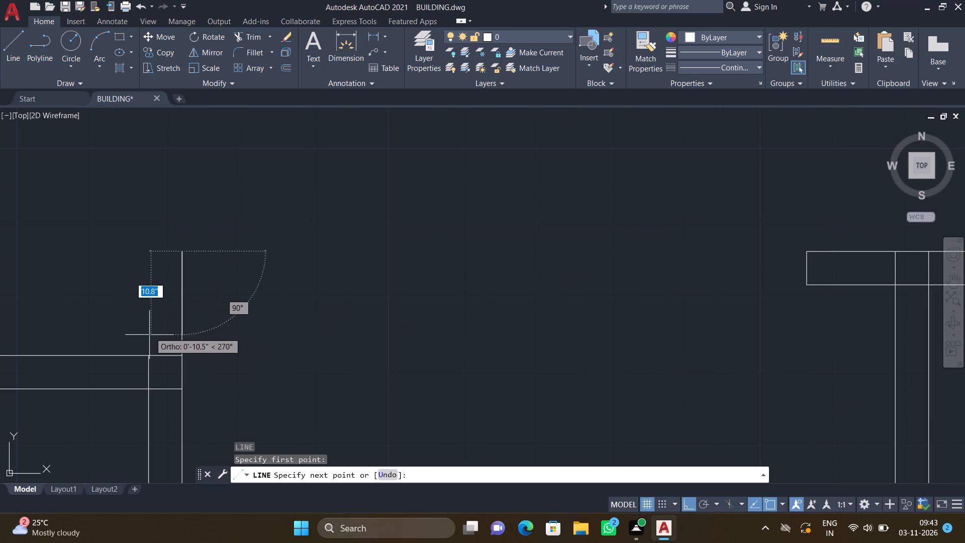
left_click(149, 253)
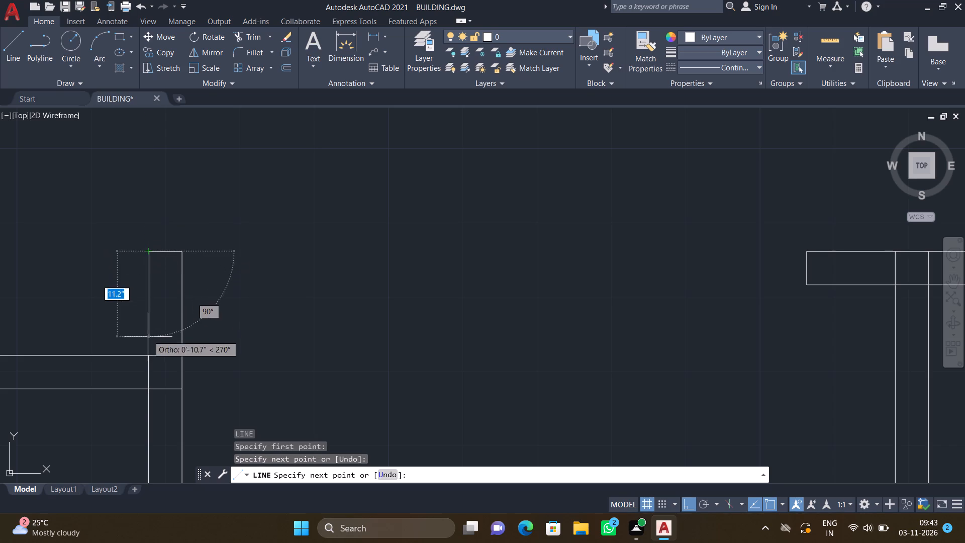
left_click(147, 354)
key("Return")
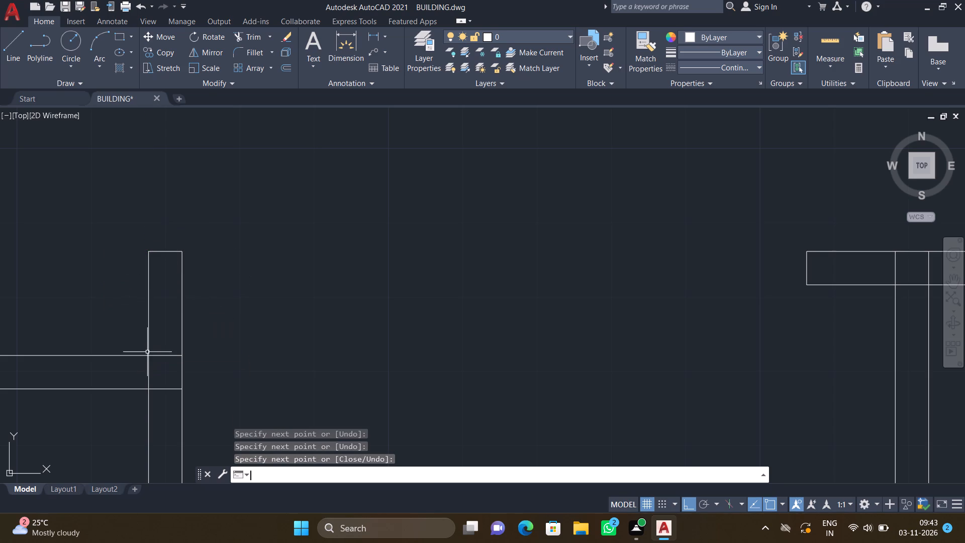
scroll(145, 331, "down", 6)
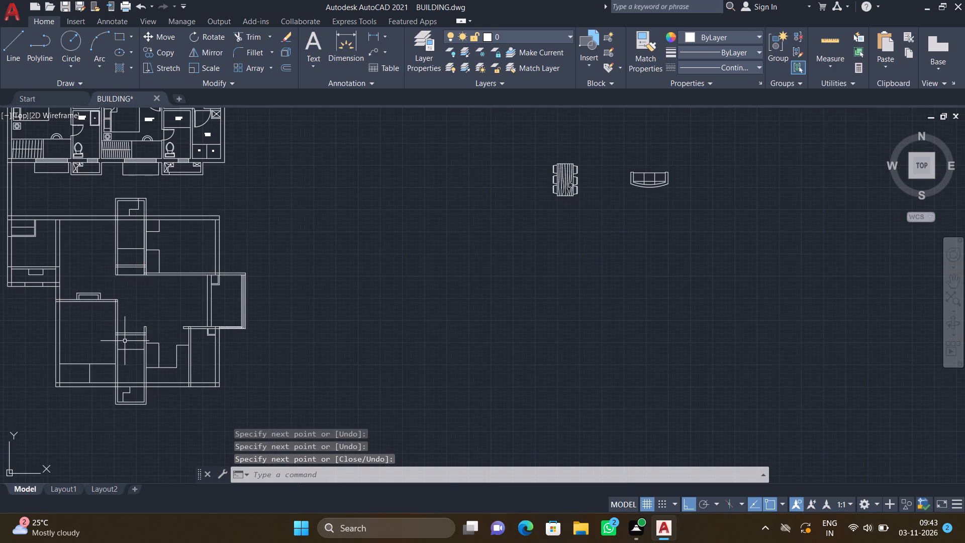
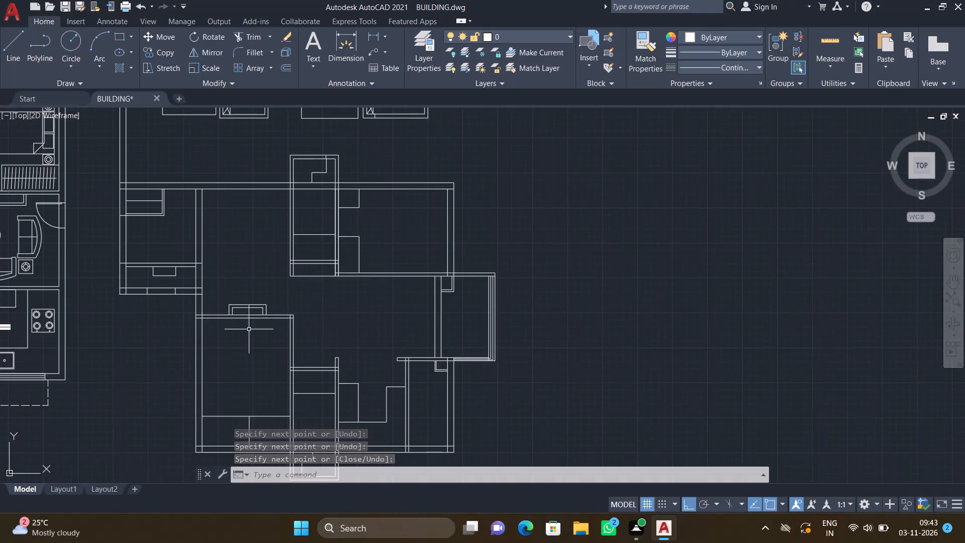
Draw a line about 5'-4.3" long from the central wall stub's top west corner to the southwest room's east wall.
scroll(303, 346, "up", 1)
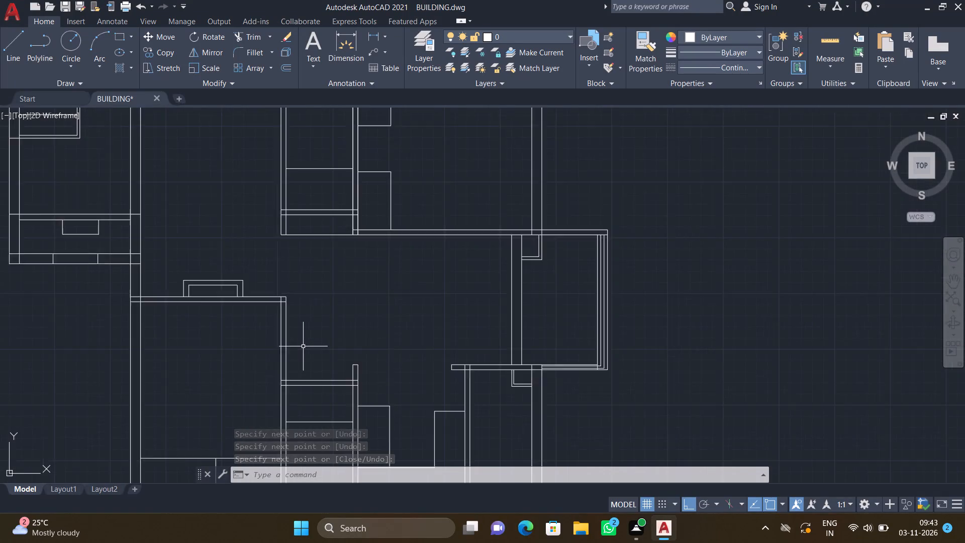
scroll(303, 346, "up", 1)
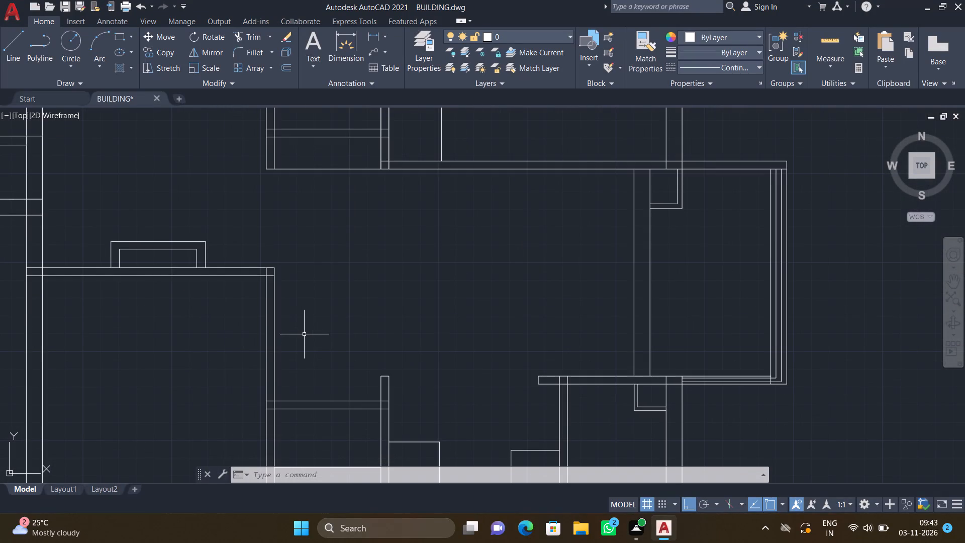
key("l")
key("Return")
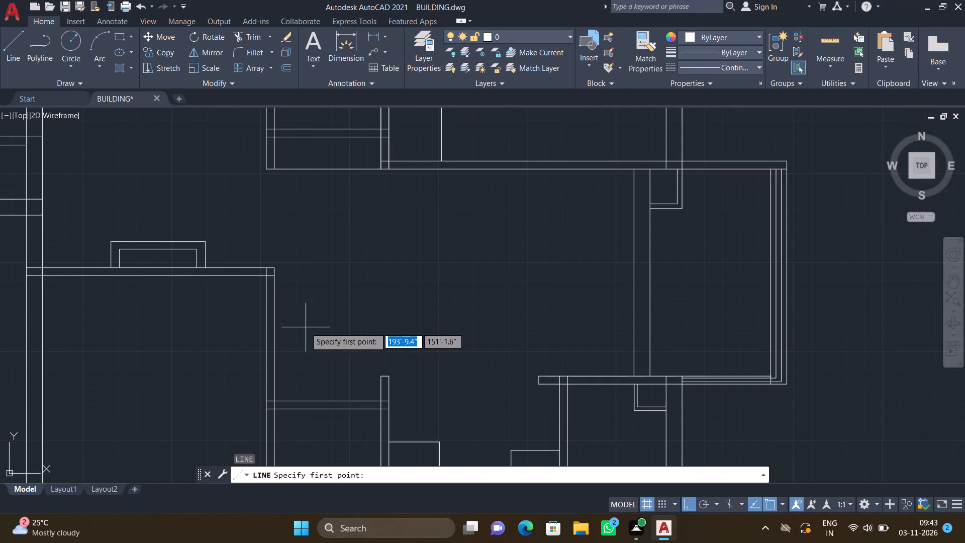
scroll(344, 340, "down", 1)
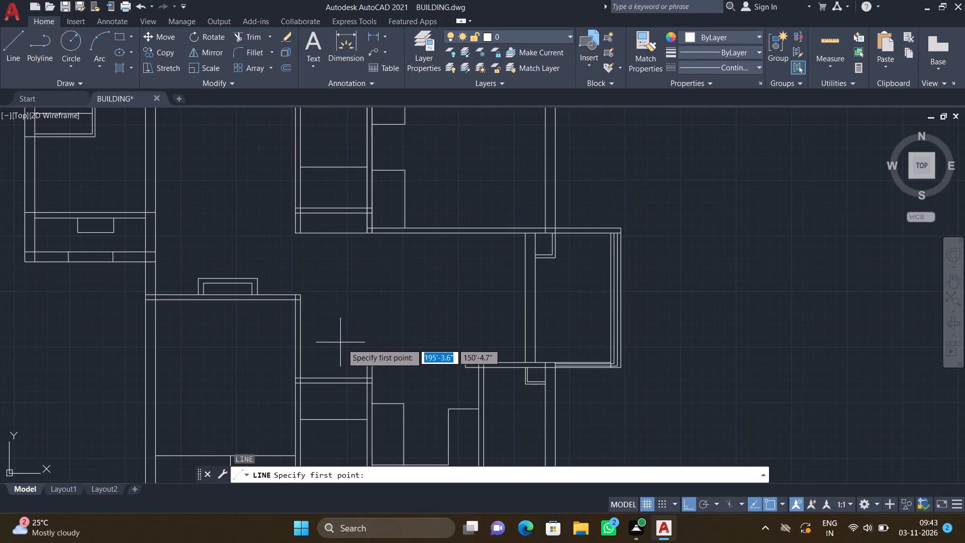
scroll(345, 395, "up", 1)
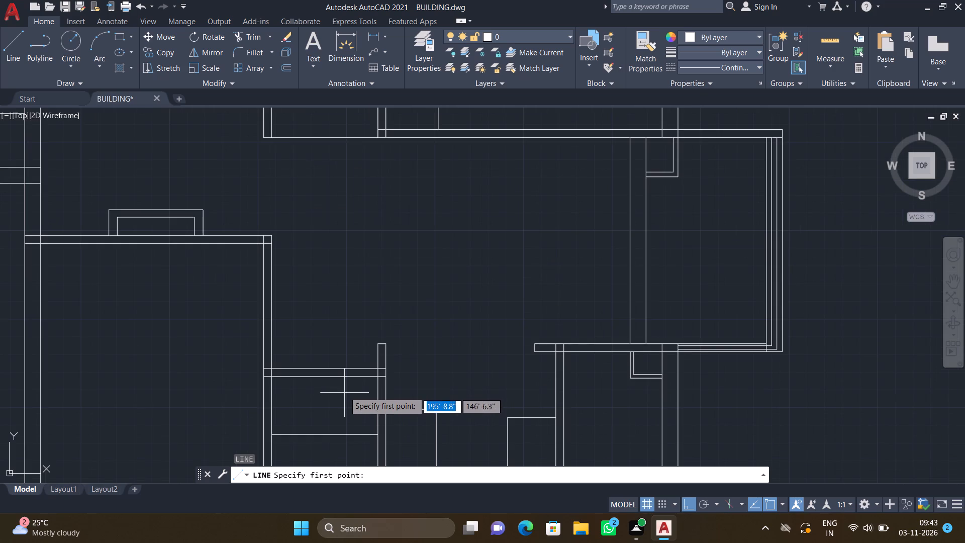
scroll(366, 360, "up", 2)
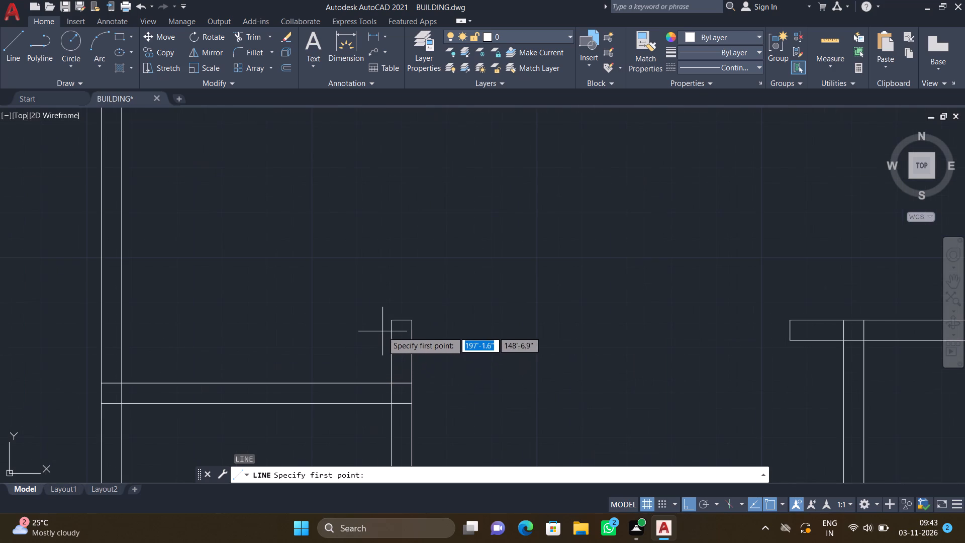
left_click(389, 320)
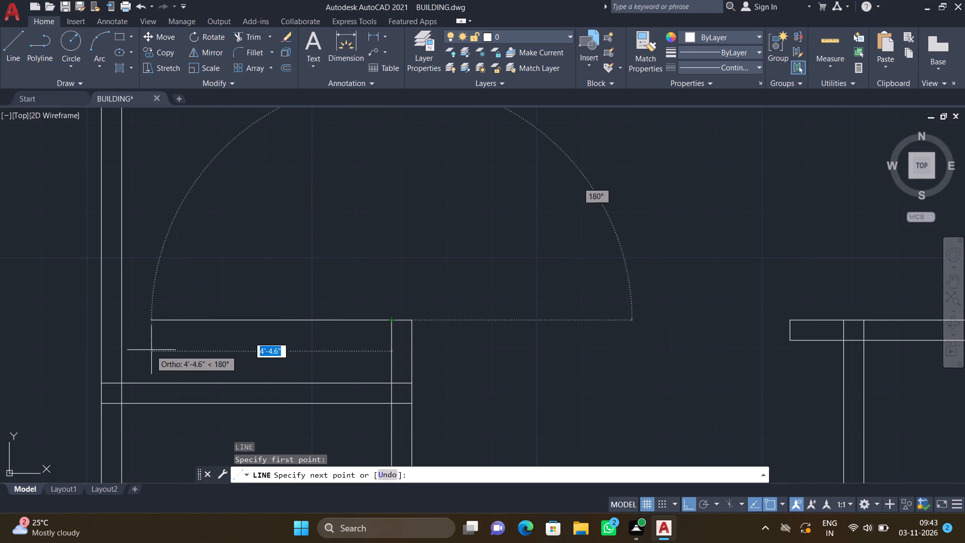
scroll(96, 322, "up", 1)
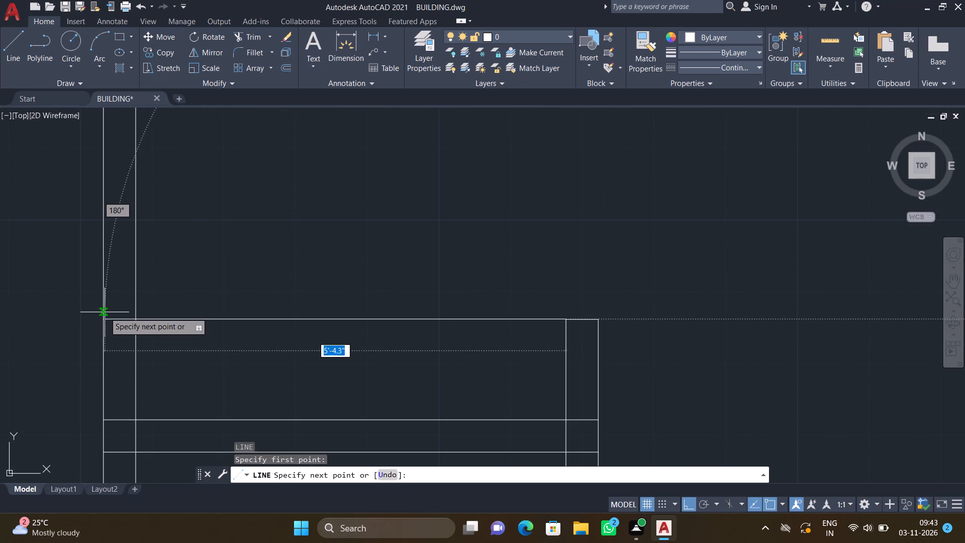
left_click(104, 318)
key("Return")
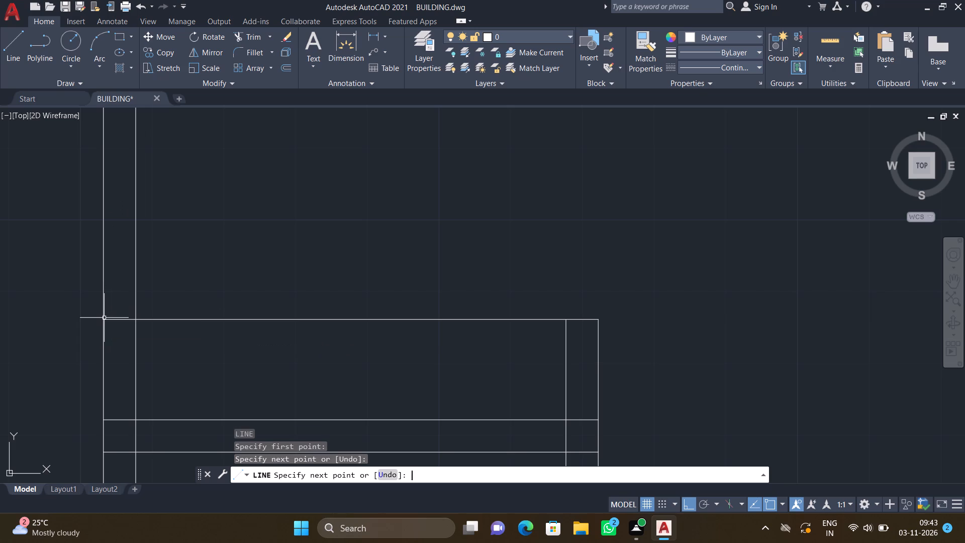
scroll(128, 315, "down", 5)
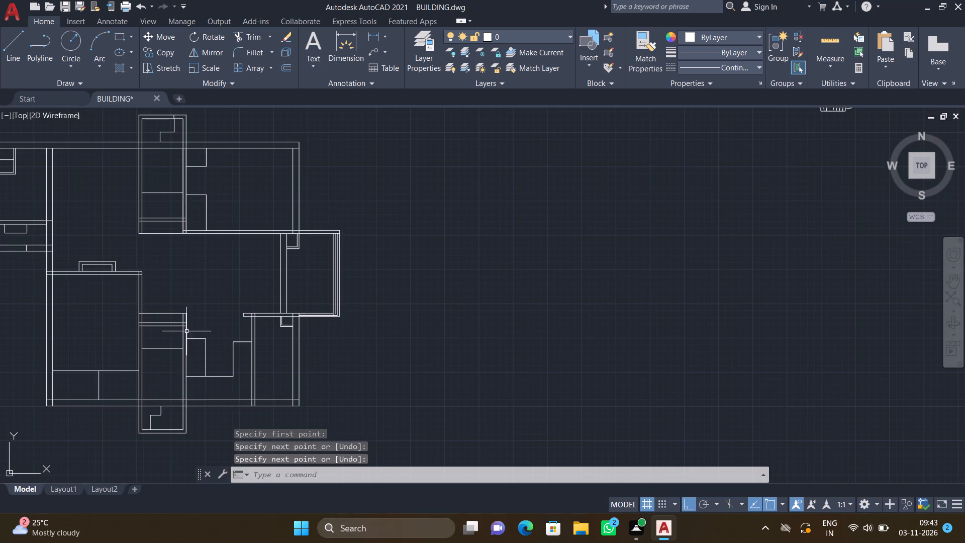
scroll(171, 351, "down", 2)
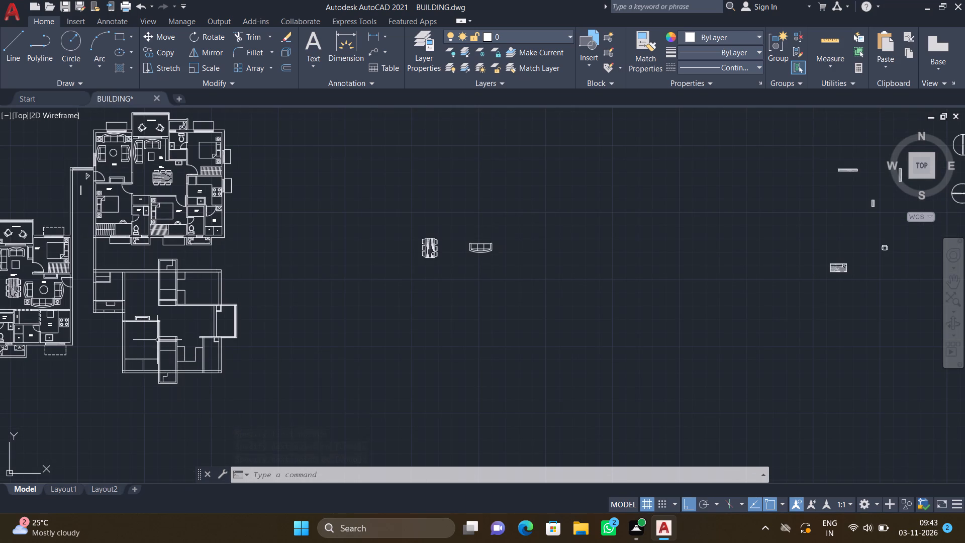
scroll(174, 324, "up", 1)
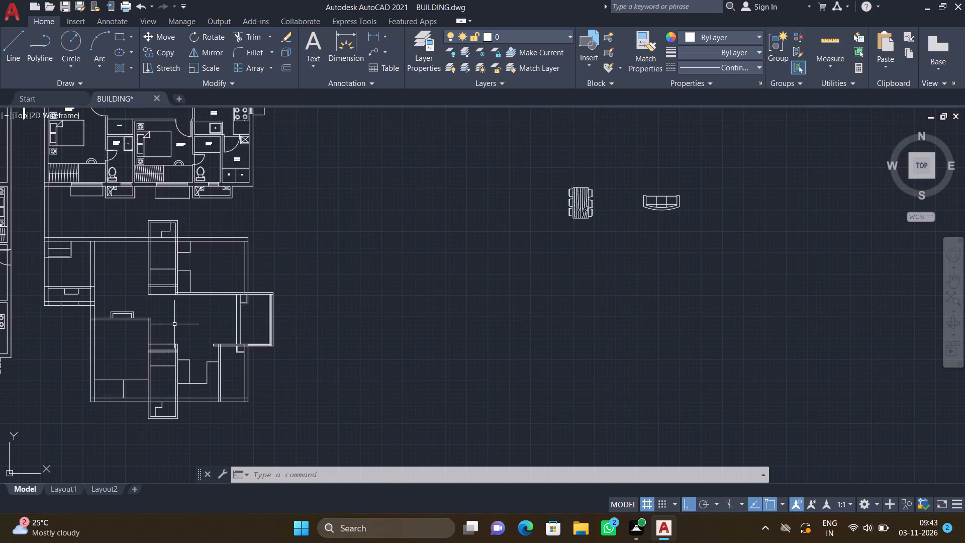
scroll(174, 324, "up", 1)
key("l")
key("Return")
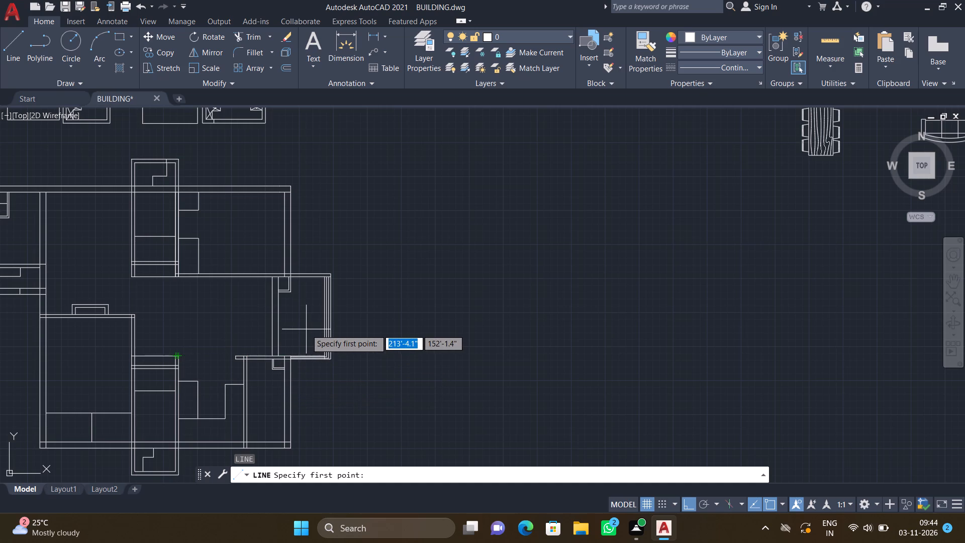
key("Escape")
With Ortho off, draw a slanted line about 3'-1.6" long at 86° just inside the southwest room's southwest compartment, beside its west wall.
scroll(302, 330, "down", 4)
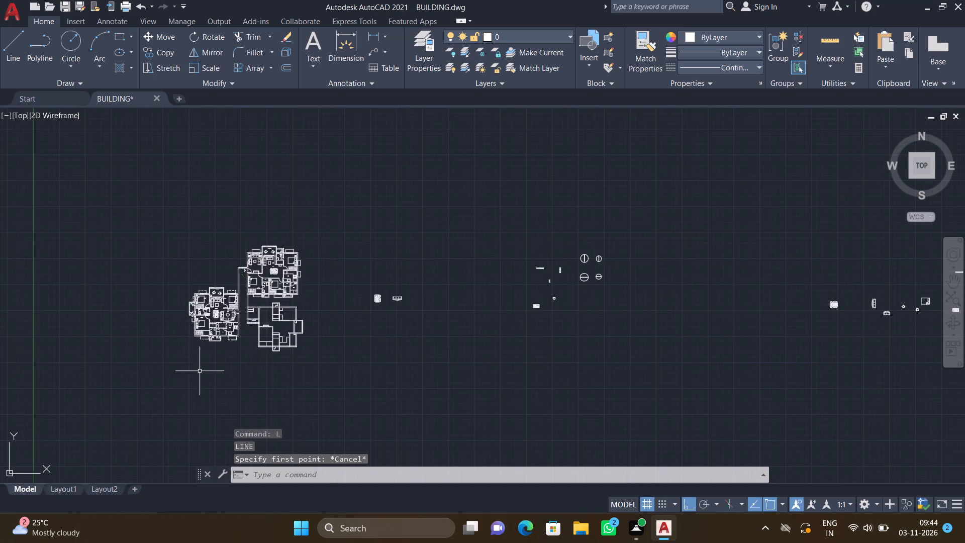
scroll(218, 363, "up", 3)
scroll(396, 299, "up", 3)
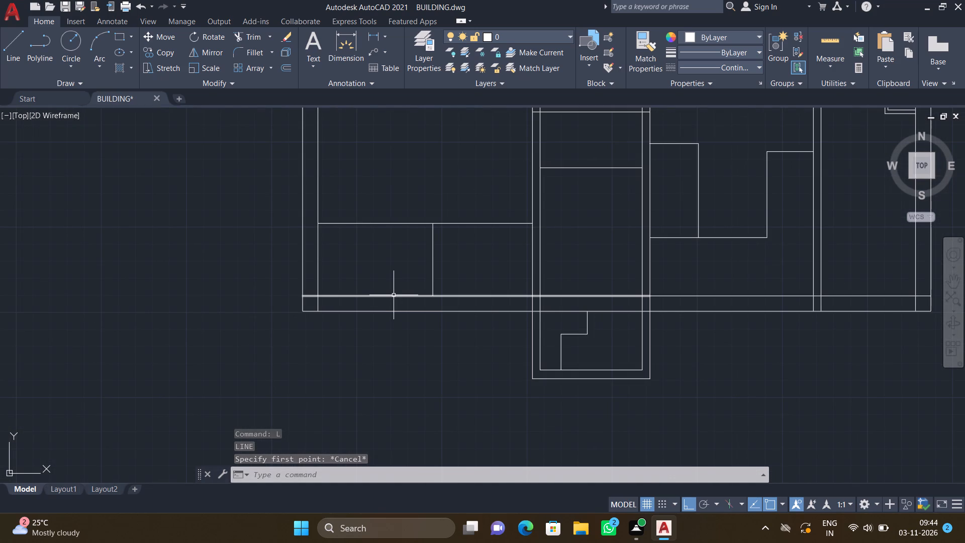
key("F8")
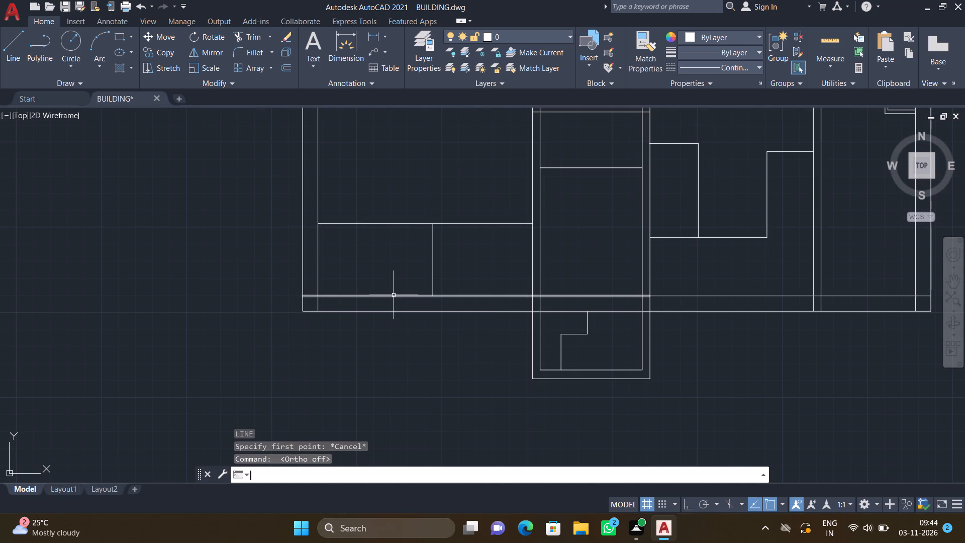
key("l")
key("Return")
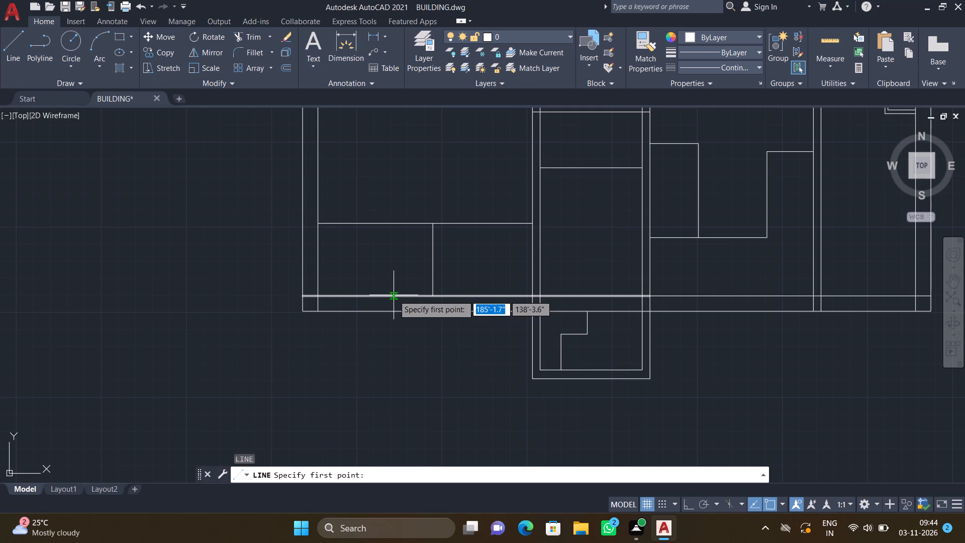
scroll(343, 291, "up", 2)
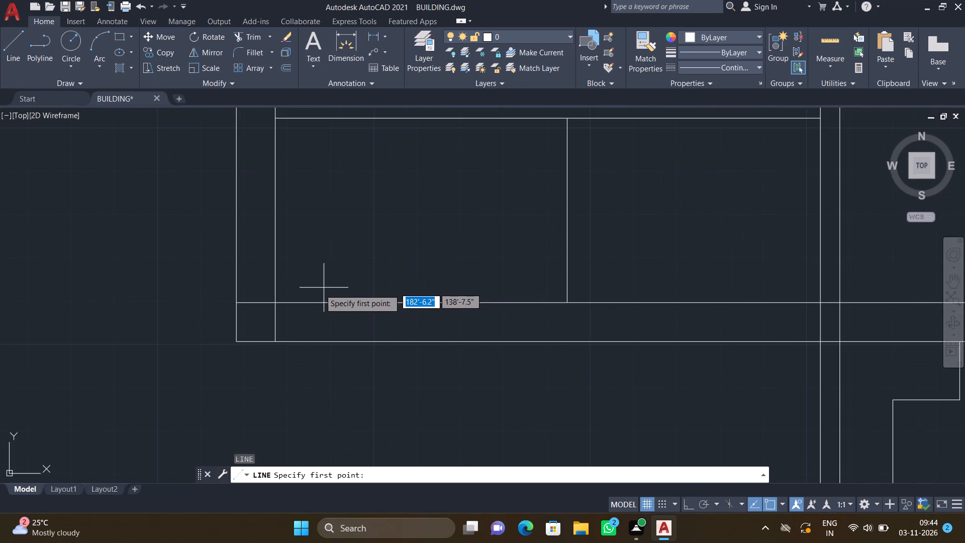
left_click(282, 292)
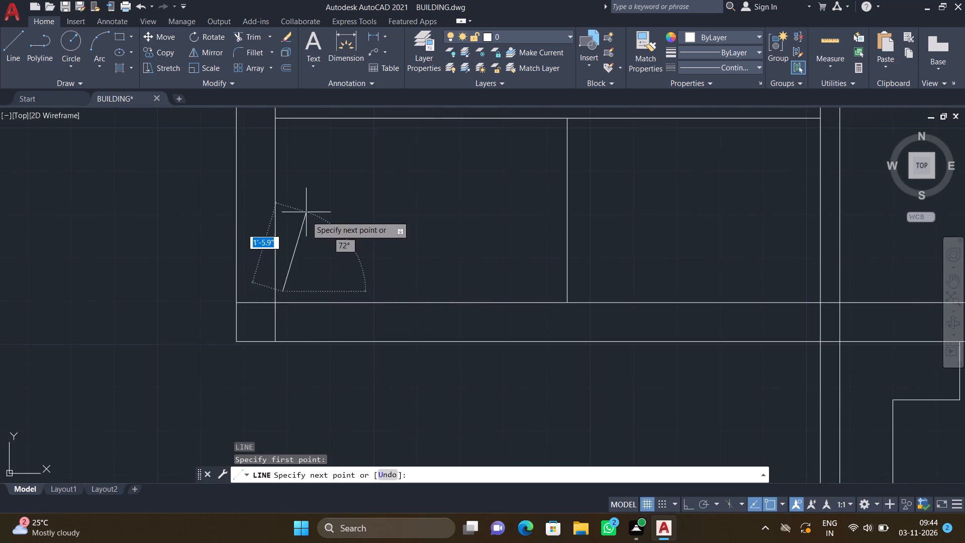
scroll(288, 134, "up", 1)
scroll(292, 130, "down", 1)
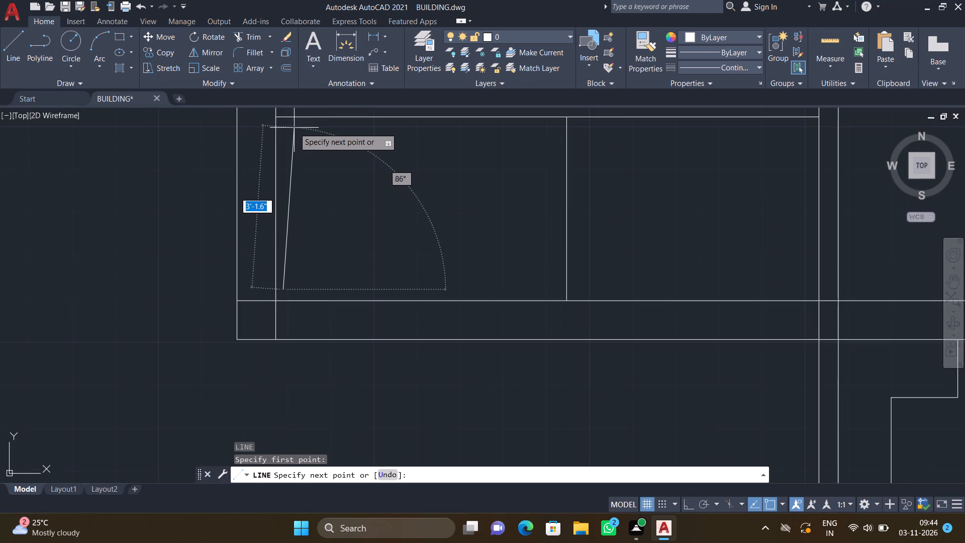
left_click(294, 127)
key("Return")
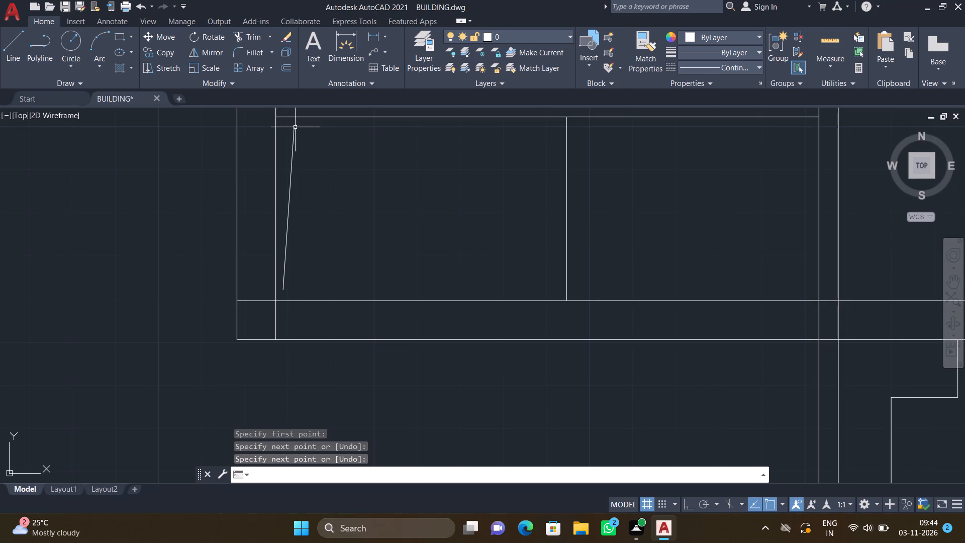
Copy the slanted line eastward across the compartment as an array of 8 items spaced about 8.3" apart, with Ortho on.
scroll(321, 192, "down", 1)
key("F8")
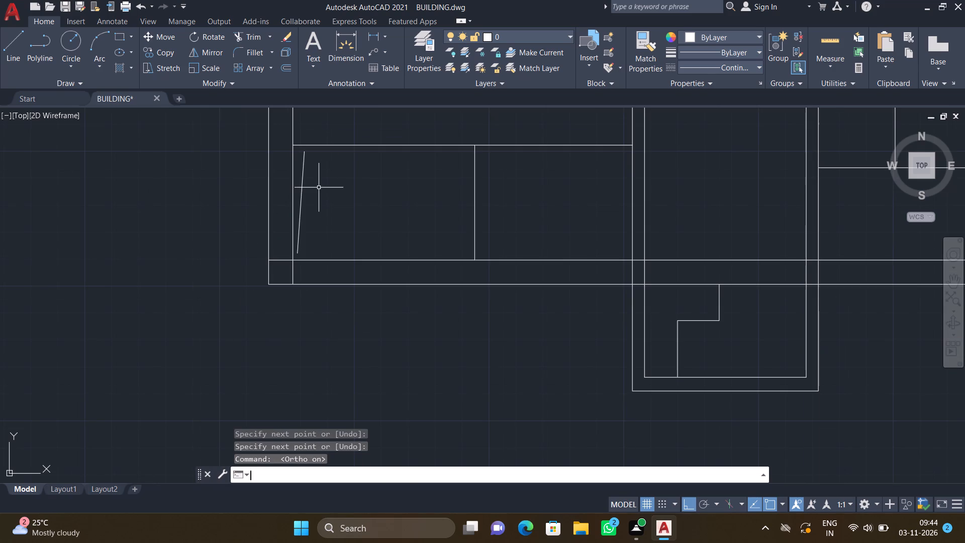
key("c")
key("o")
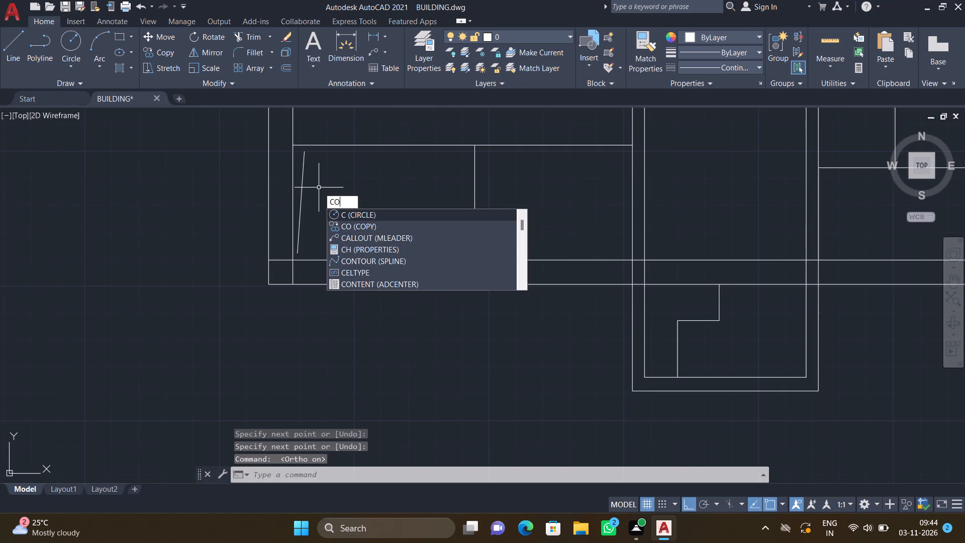
key("Return")
left_click(301, 188)
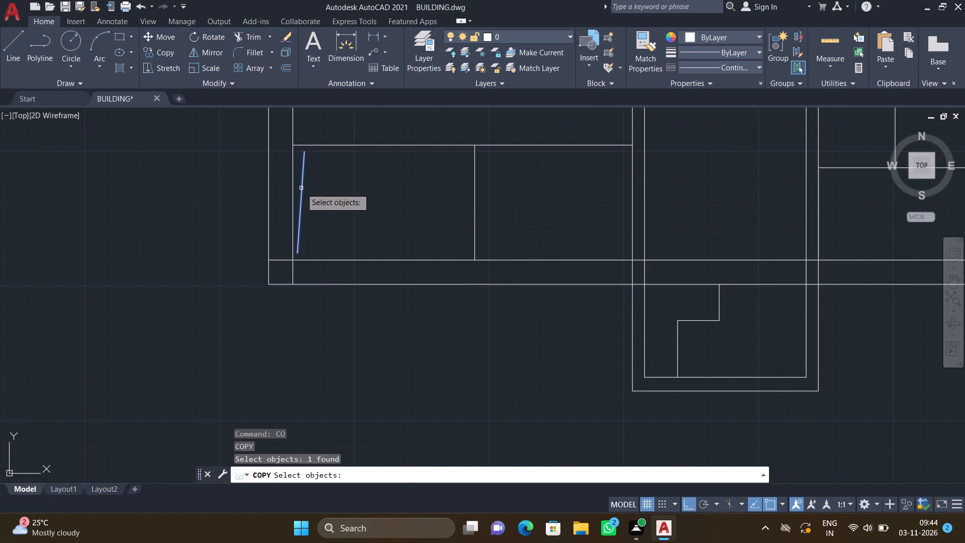
key("Return")
left_click(300, 201)
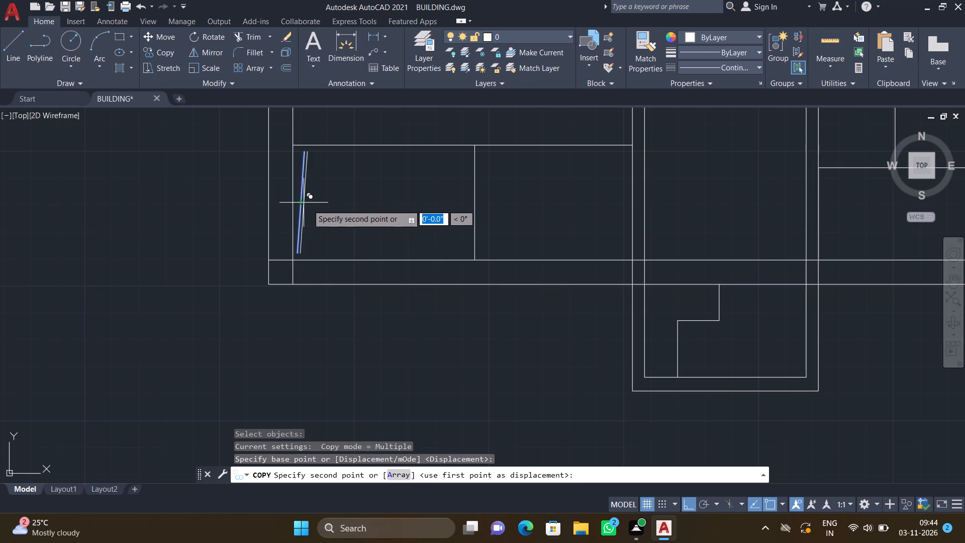
key("a")
key("Return")
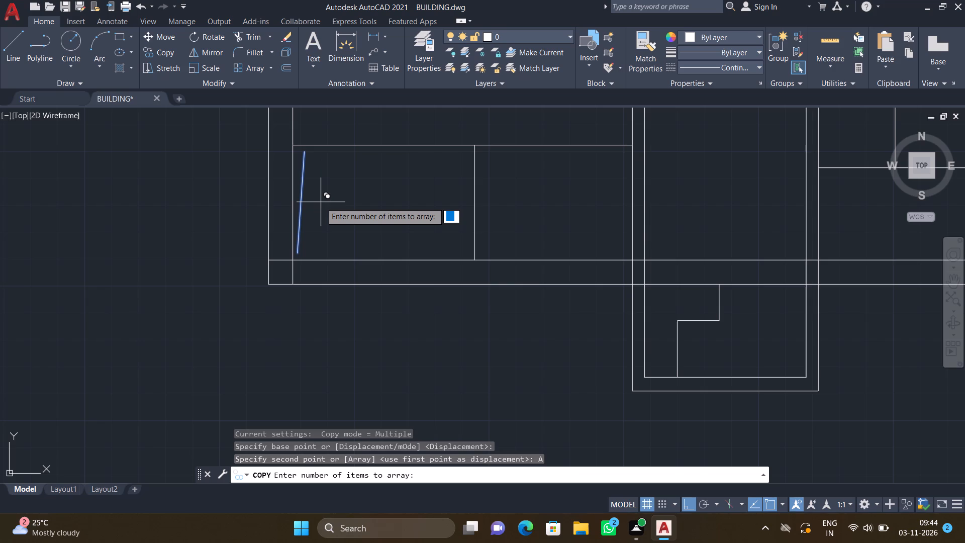
key("8")
key("Return")
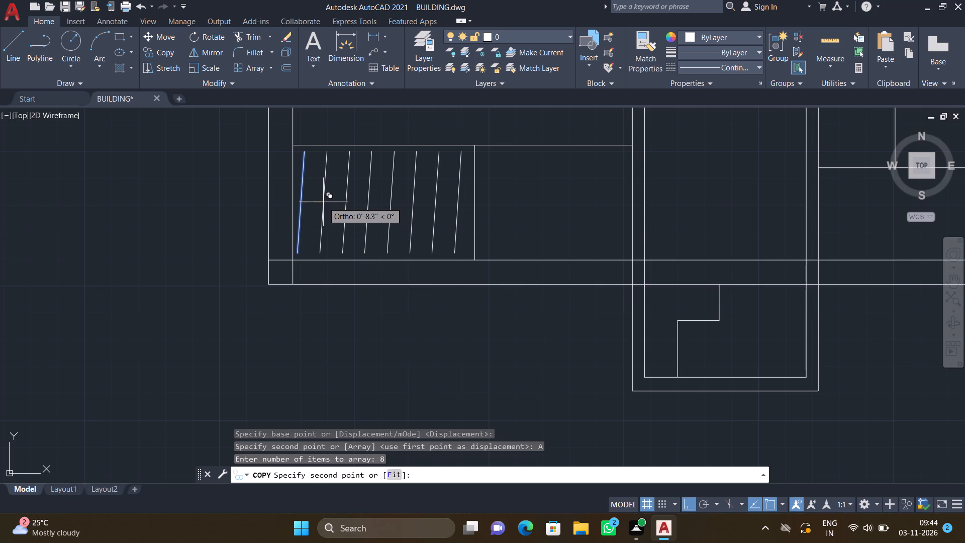
left_click(323, 202)
key("Return")
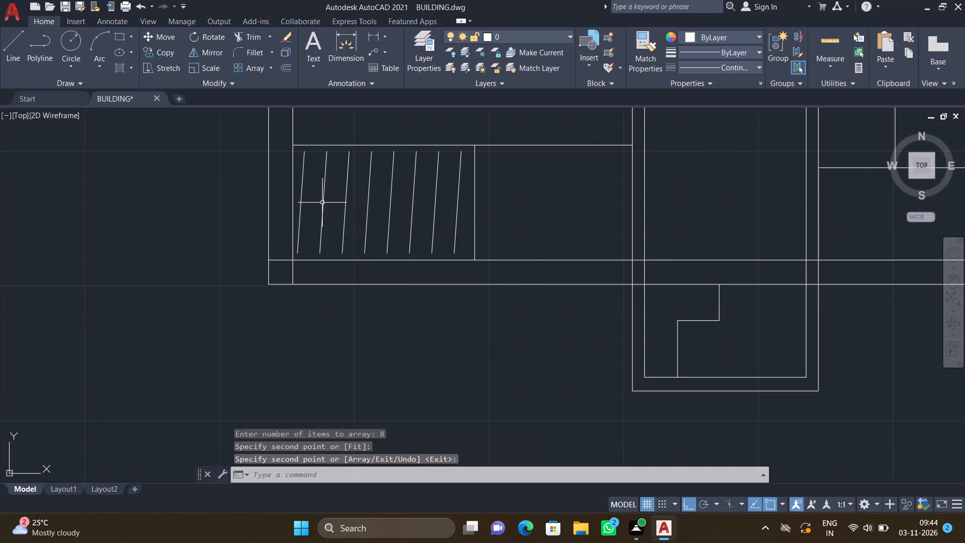
Draw a horizontal line about 5'-4" long across the middle of the slanted lines, as the wardrobe's hanging rail.
key("l")
key("Return")
scroll(292, 205, "up", 2)
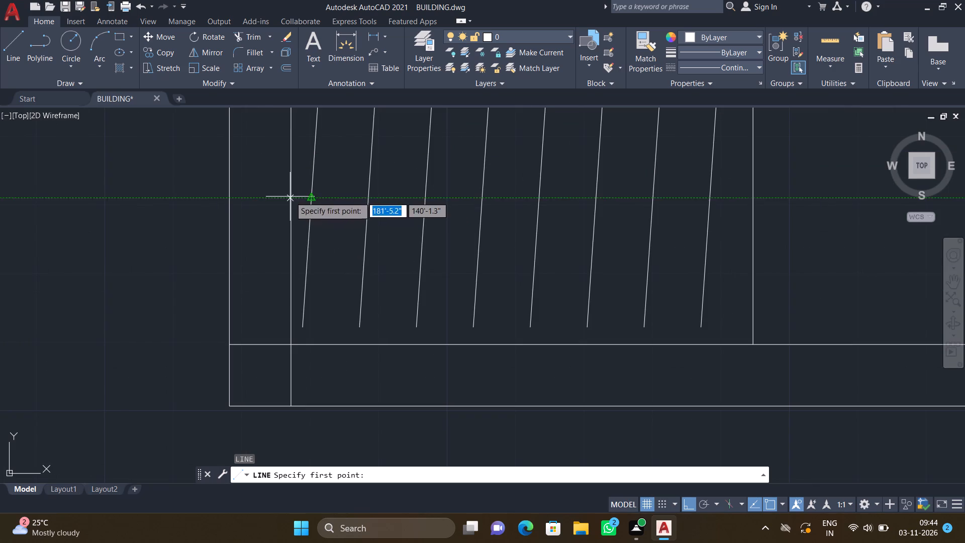
left_click(298, 198)
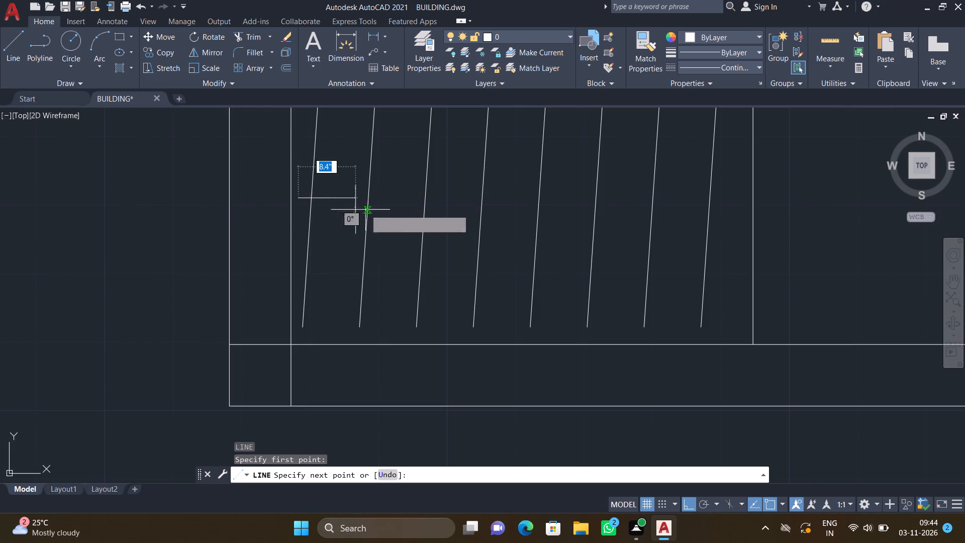
scroll(402, 210, "down", 3)
scroll(487, 213, "up", 2)
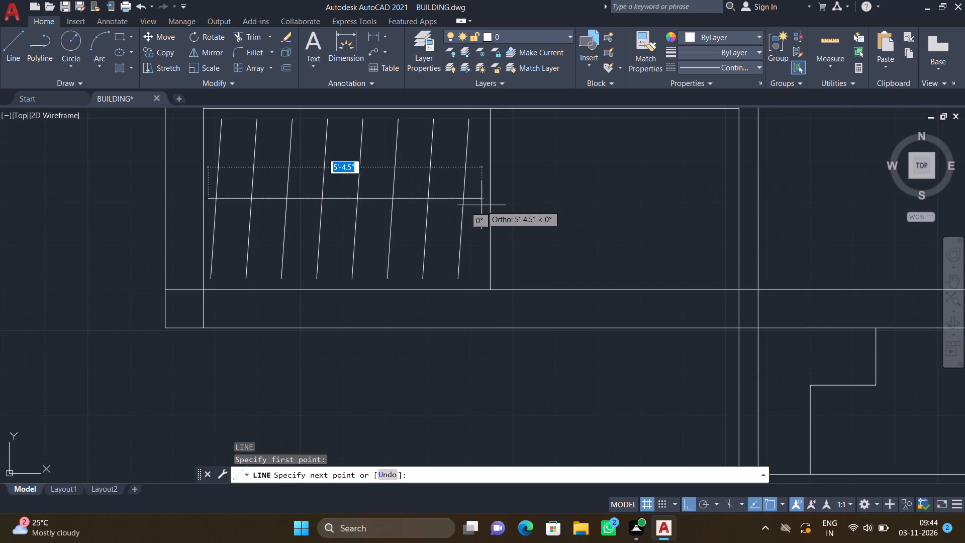
left_click(479, 201)
key("Return")
With Ortho off, draw a slanted line at about 5° across the top of the small compartment in the northeast room's northwest corner.
scroll(472, 202, "down", 4)
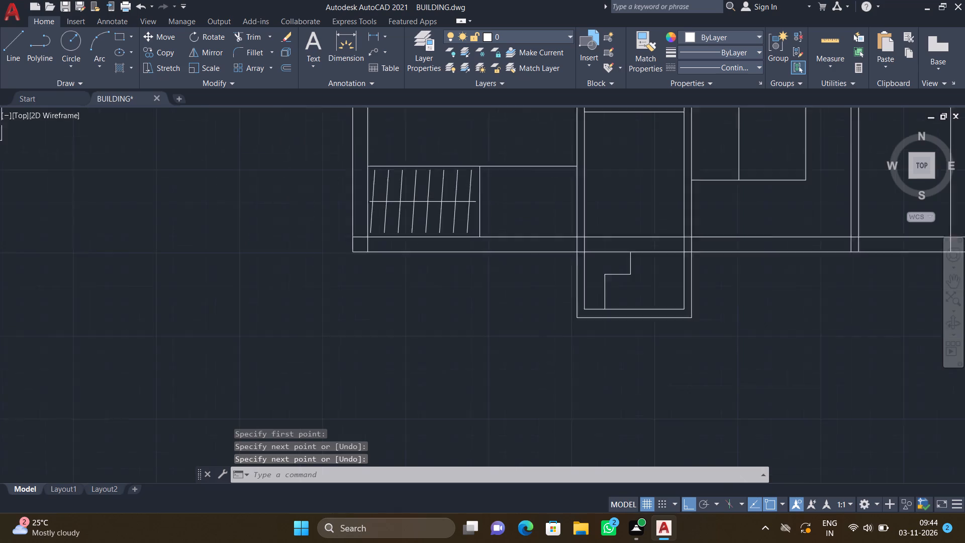
scroll(471, 202, "down", 5)
scroll(480, 150, "up", 5)
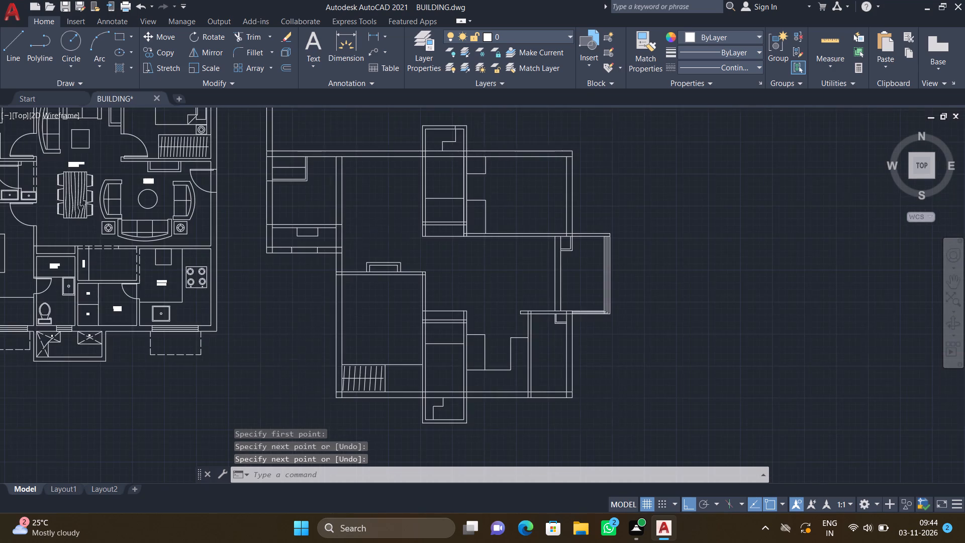
scroll(476, 159, "up", 2)
key("l")
key("Return")
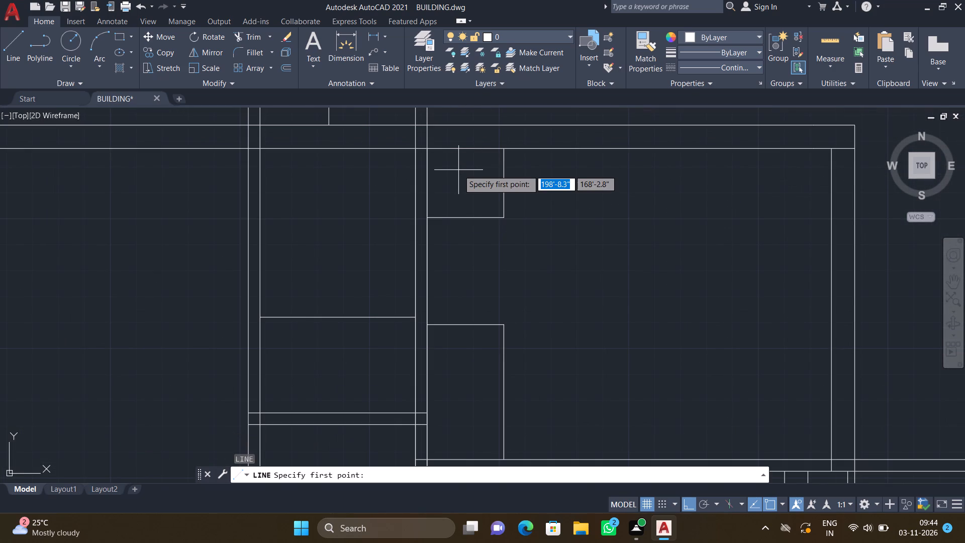
key("F8")
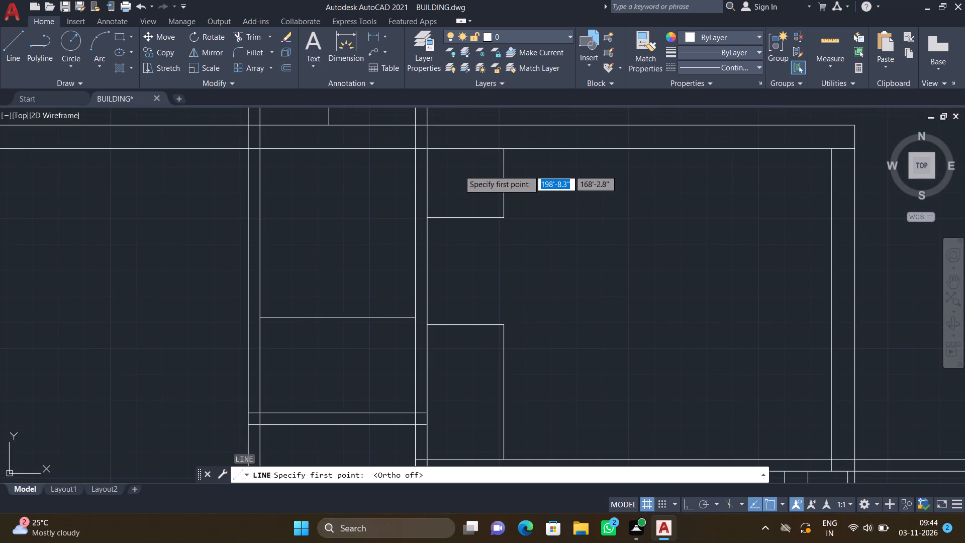
scroll(435, 151, "up", 3)
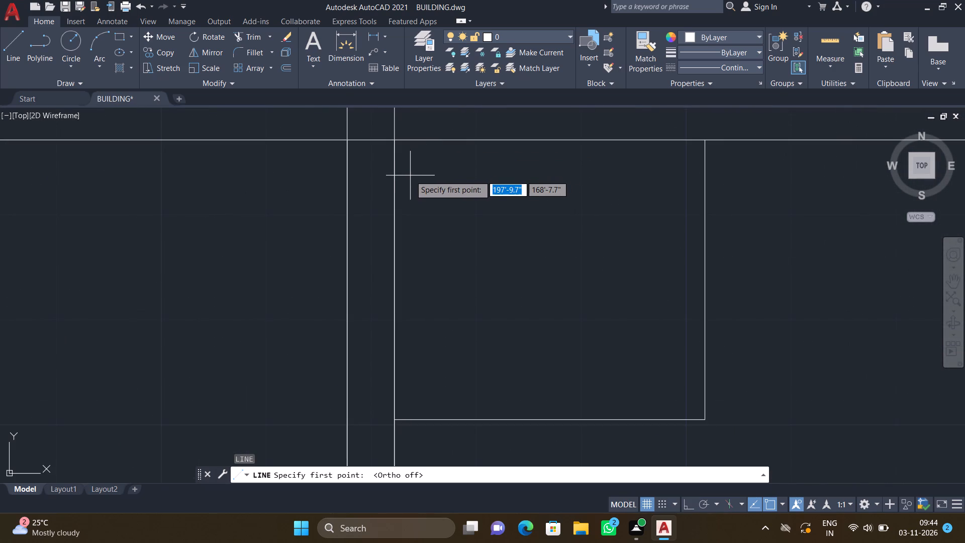
left_click(403, 177)
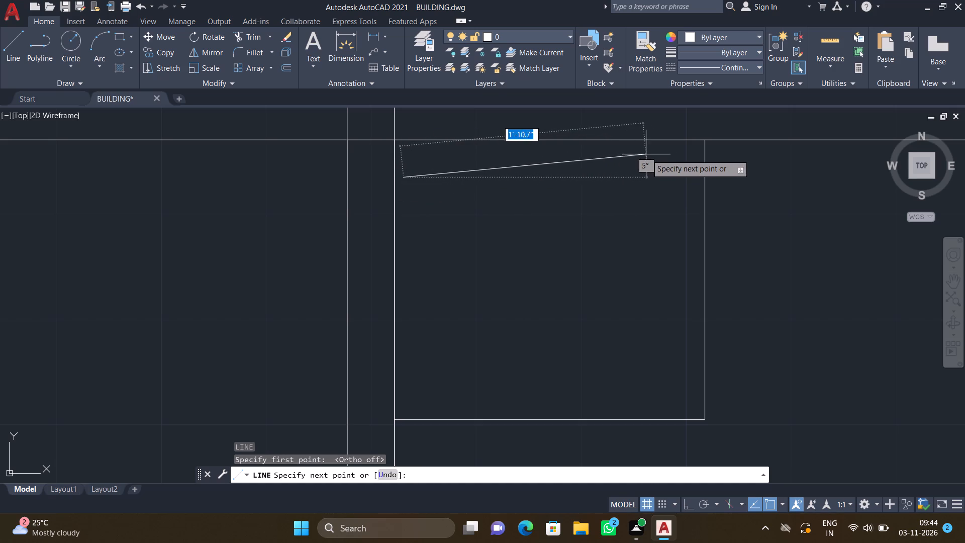
scroll(679, 154, "up", 1)
left_click(693, 154)
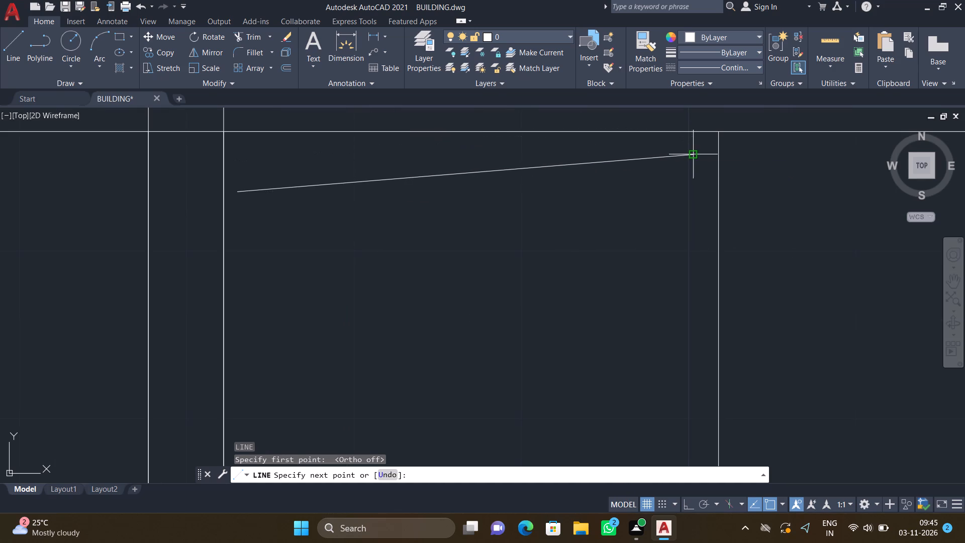
key("Return")
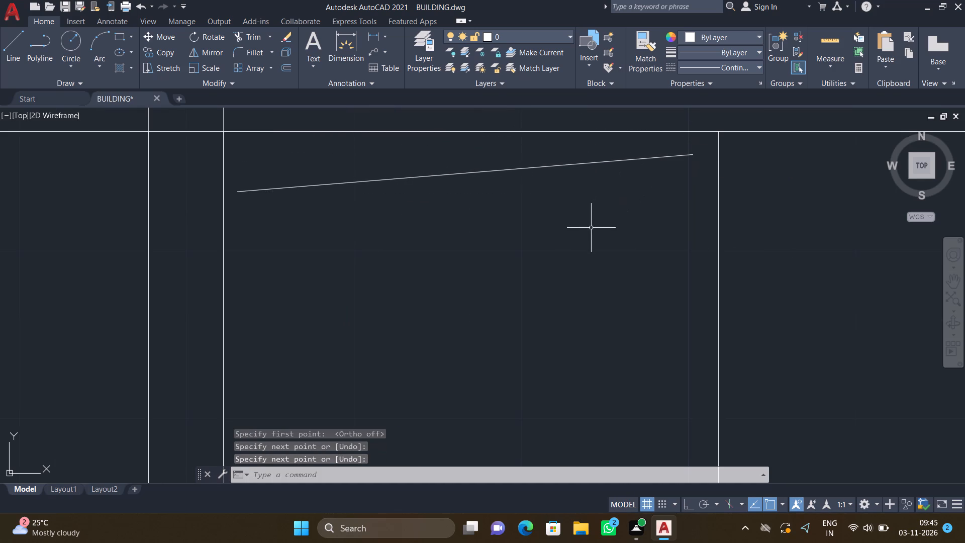
With Ortho on, copy the slanted line southward down the small compartment as an array of 5 items spaced about 5" apart.
key("F8")
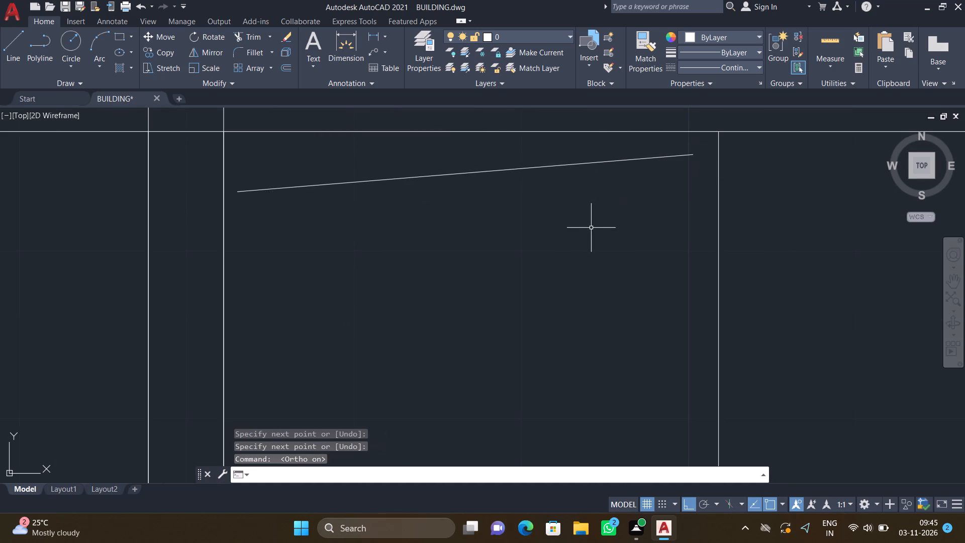
type("CO")
key("Return")
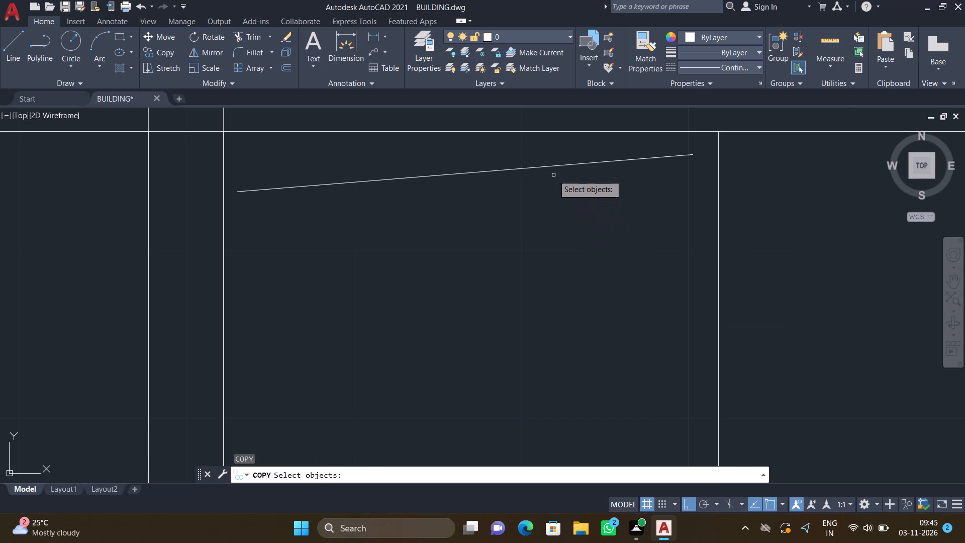
left_click(552, 166)
key("Return")
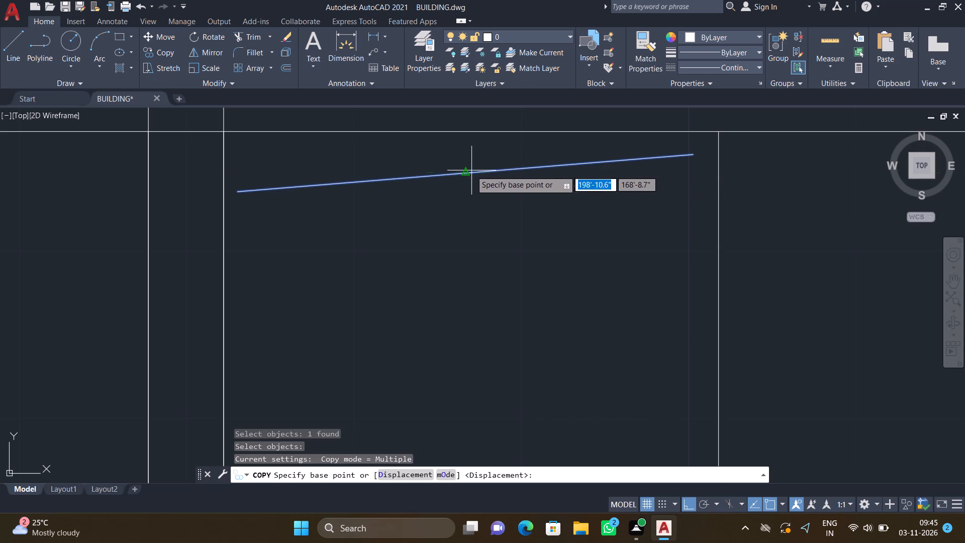
left_click(467, 172)
scroll(466, 209, "down", 3)
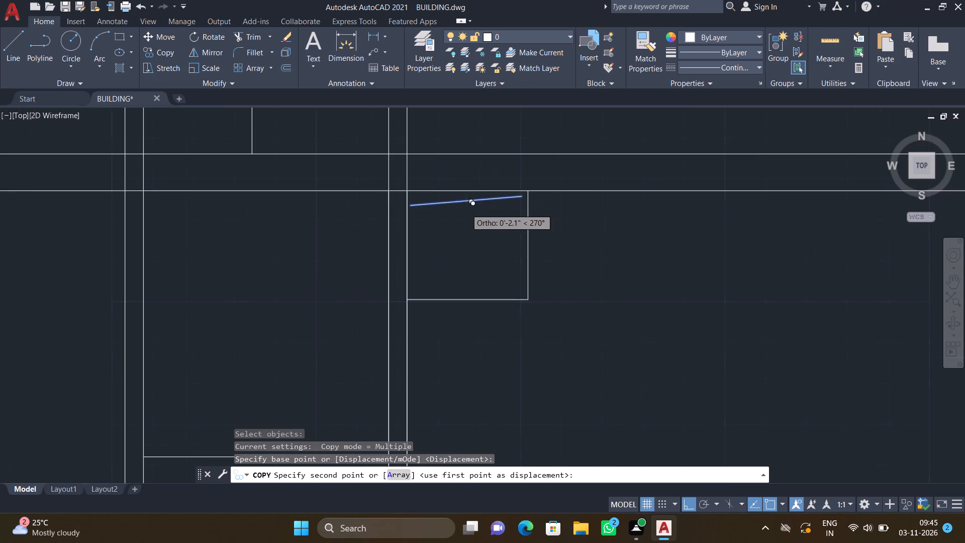
key("a")
key("Return")
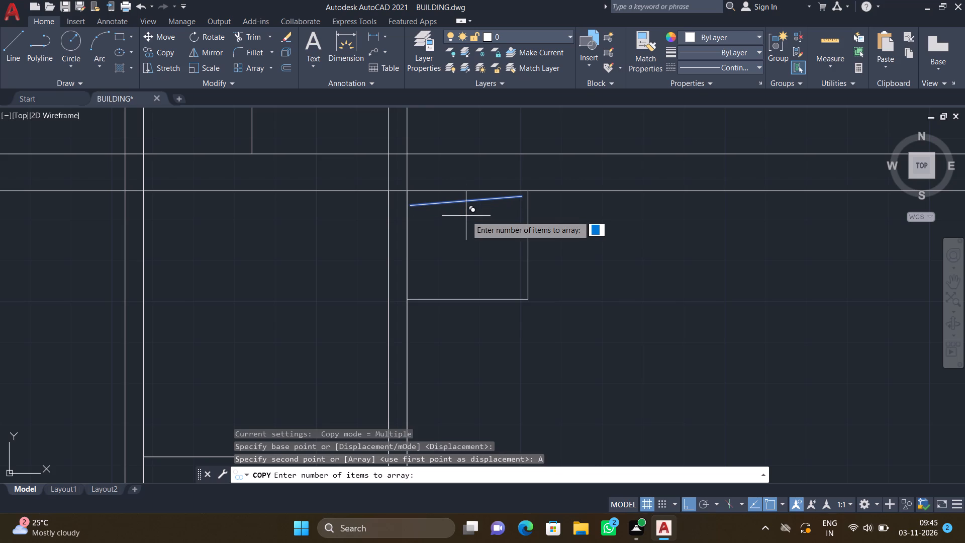
key("5")
key("Return")
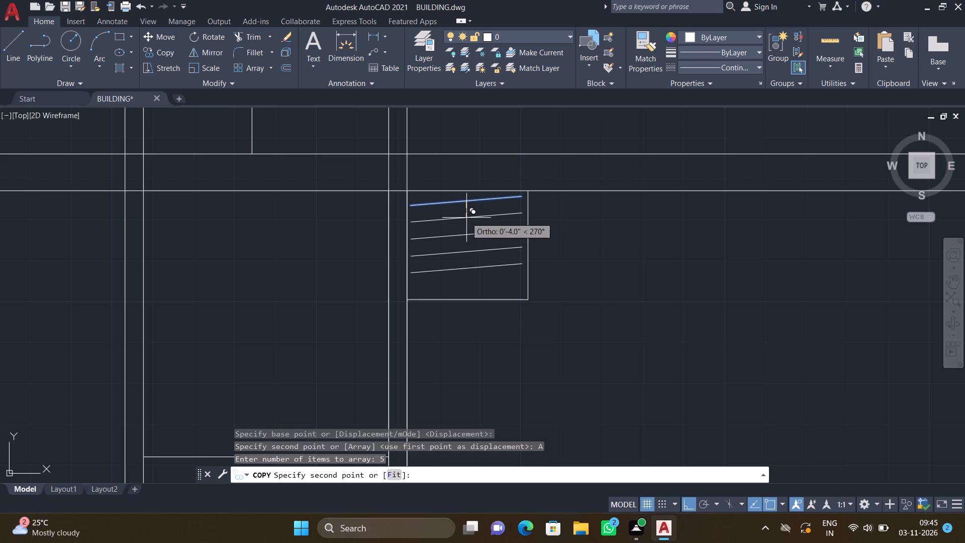
left_click(469, 222)
key("Return")
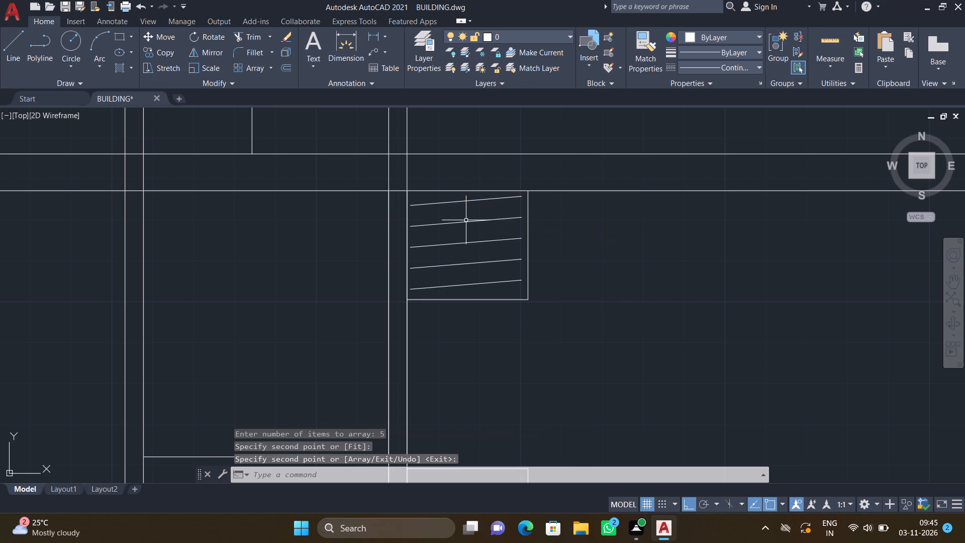
Draw a vertical line through the midpoints of the small compartment's five slanted lines, as its hanging rail, ending just above the south edge.
key("l")
key("Return")
scroll(461, 206, "up", 2)
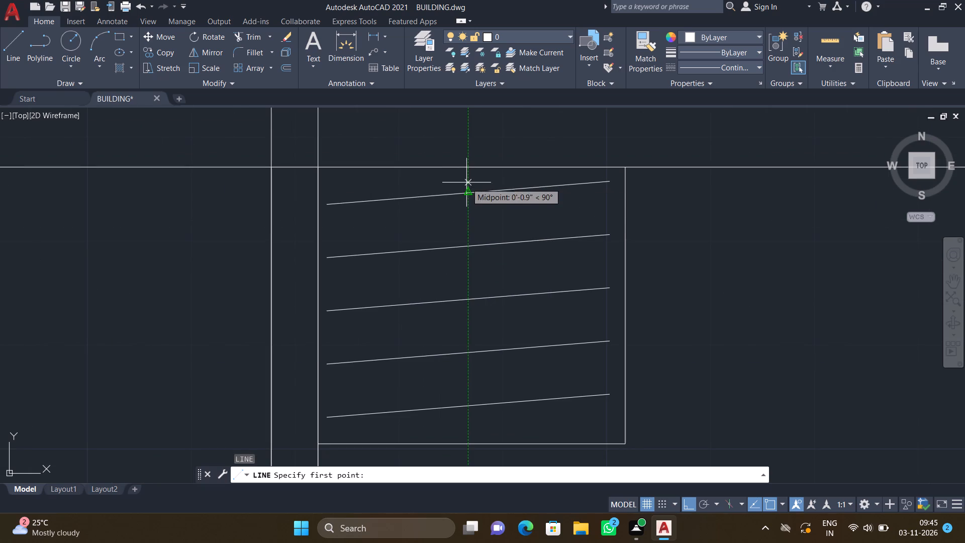
left_click(467, 180)
scroll(468, 223, "down", 4)
scroll(469, 270, "up", 1)
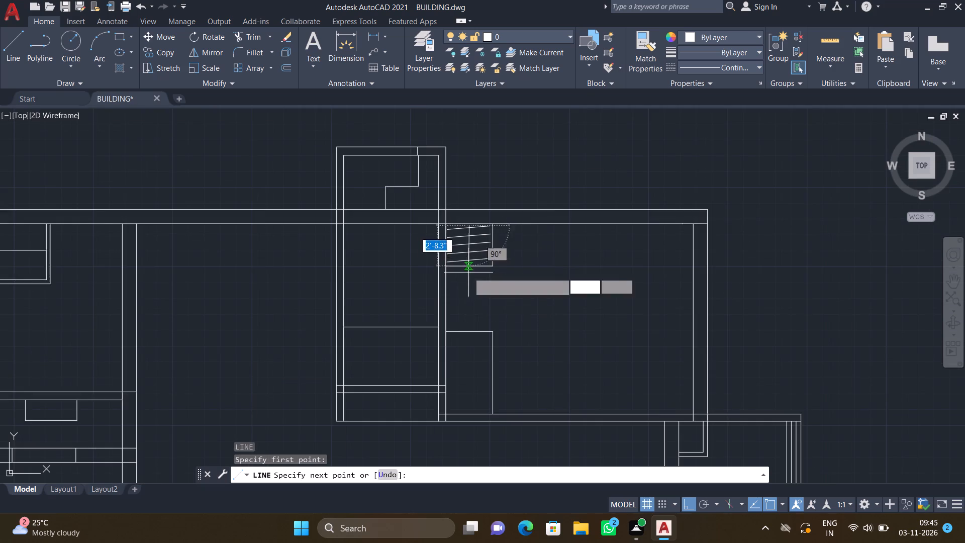
scroll(469, 268, "up", 3)
scroll(445, 234, "up", 2)
left_click(447, 241)
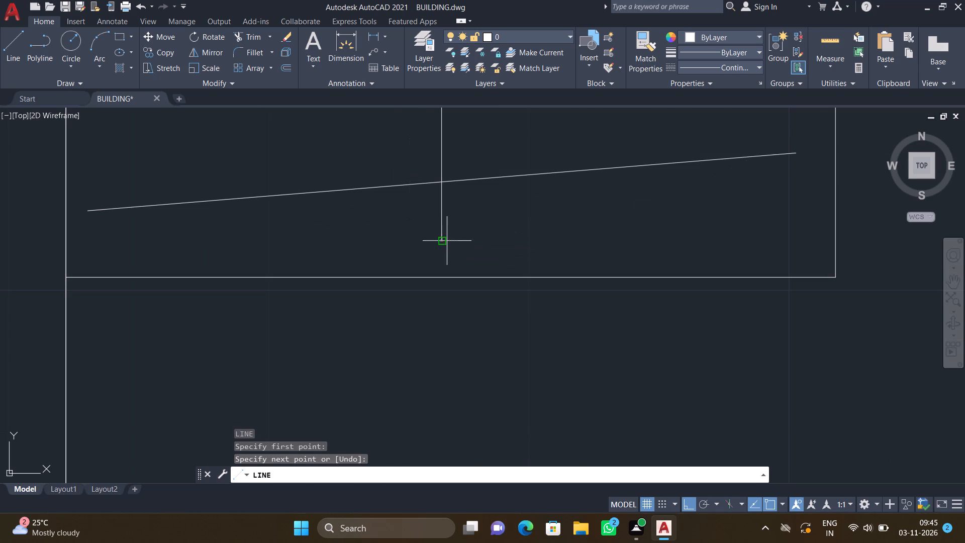
key("Return")
With Ortho off, draw a slanted line at about 8° across the top of the northeast room's southwest compartment.
scroll(439, 309, "down", 6)
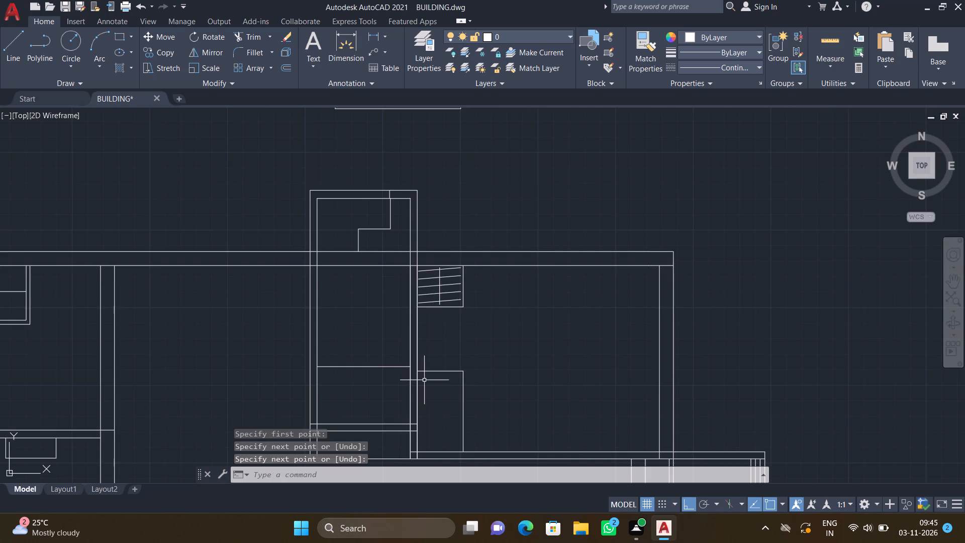
scroll(425, 381, "up", 2)
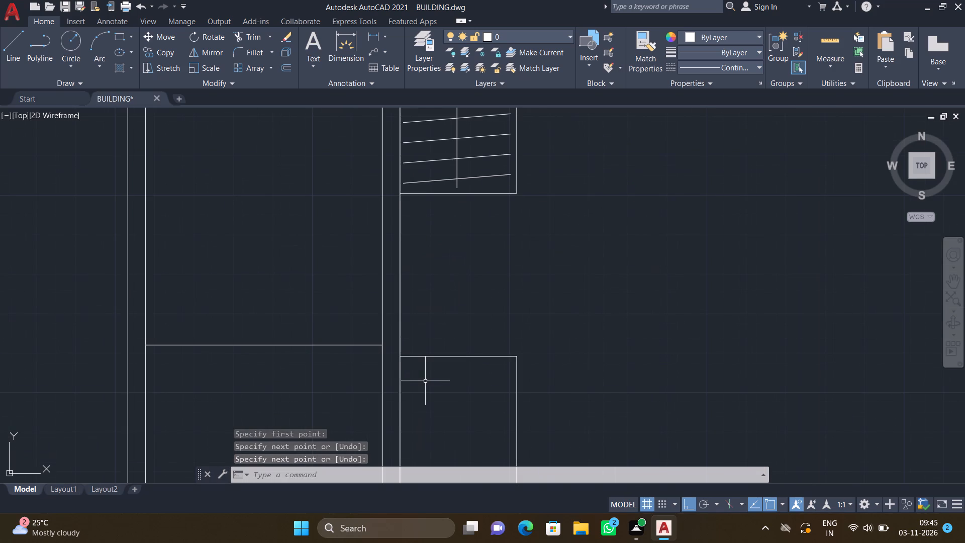
key("F8")
key("l")
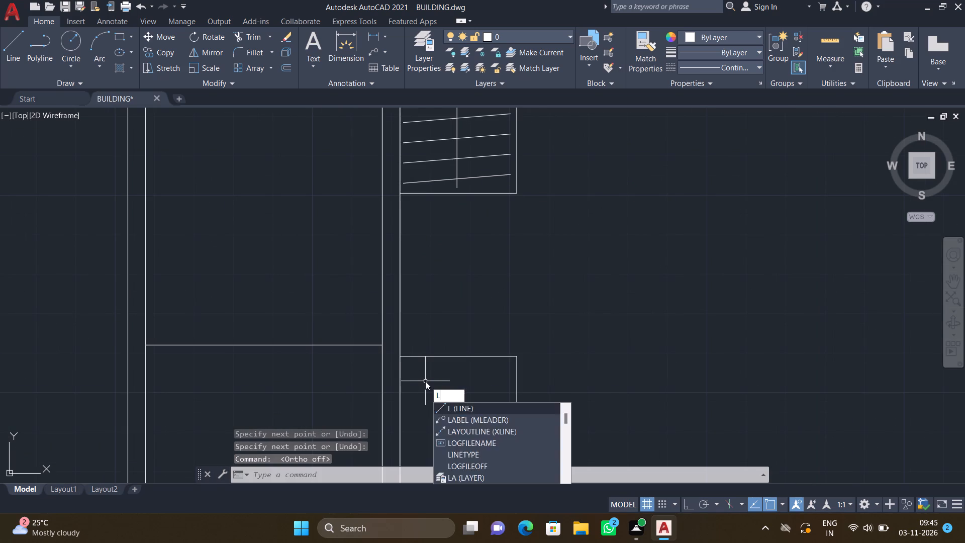
key("Return")
scroll(409, 370, "up", 3)
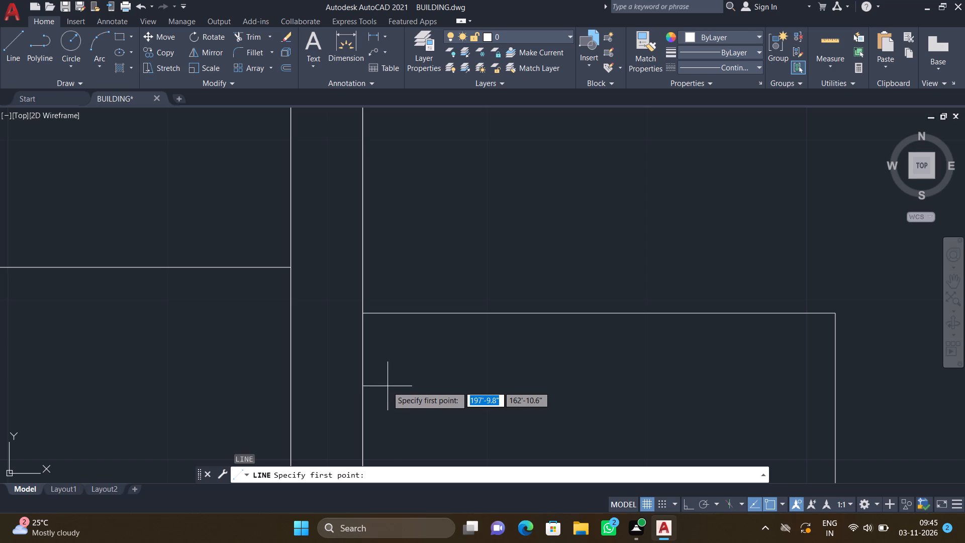
left_click_drag(385, 391, 399, 388)
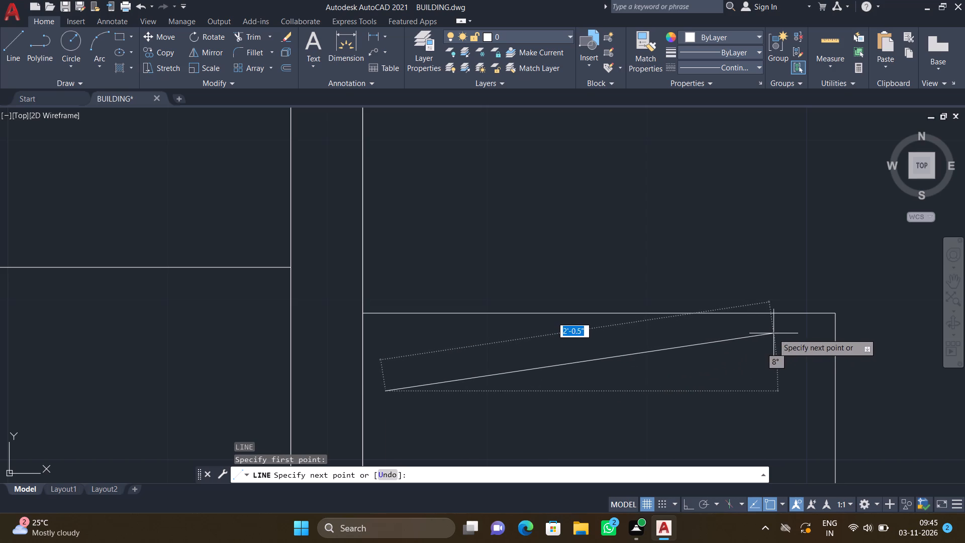
scroll(780, 333, "up", 2)
left_click(808, 330)
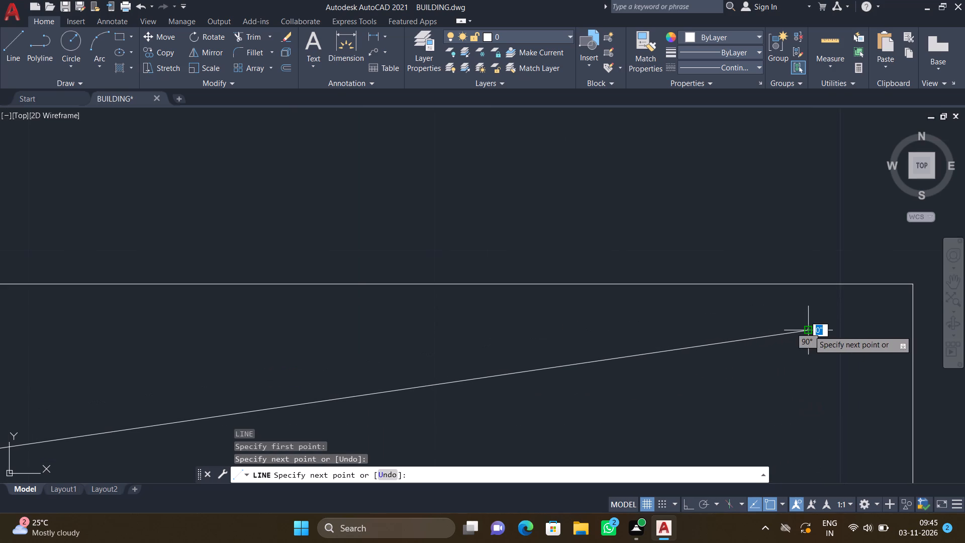
key("Return")
With Ortho on, copy the slanted line southward down the southwest compartment as an array of 10 items spaced about 5.1" apart.
scroll(795, 340, "down", 6)
scroll(751, 369, "down", 3)
scroll(751, 369, "up", 1)
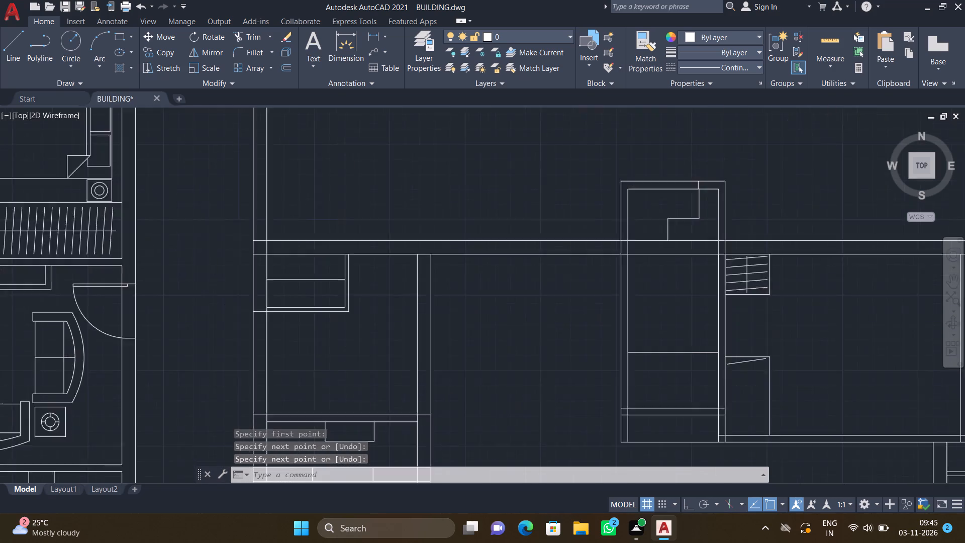
scroll(751, 369, "up", 2)
type("CO")
key("Return")
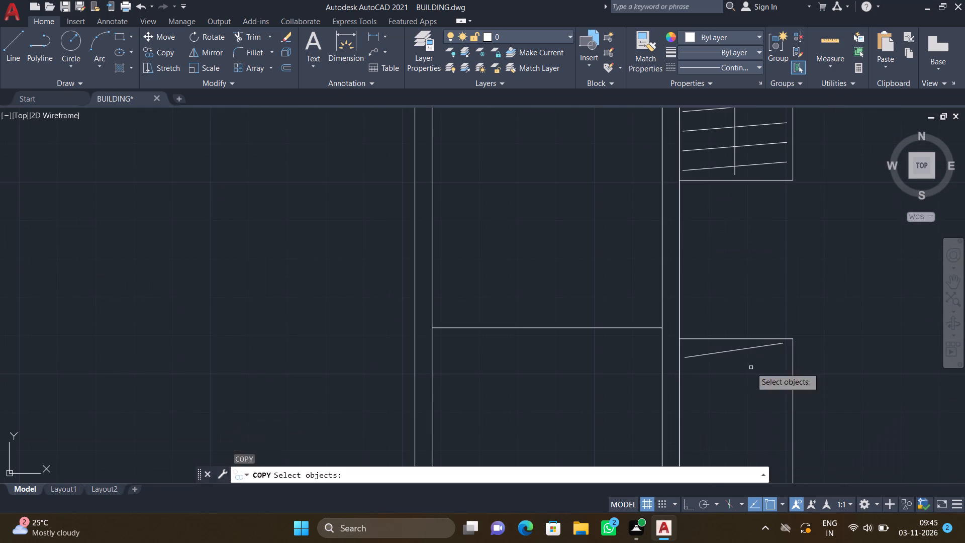
key("F8")
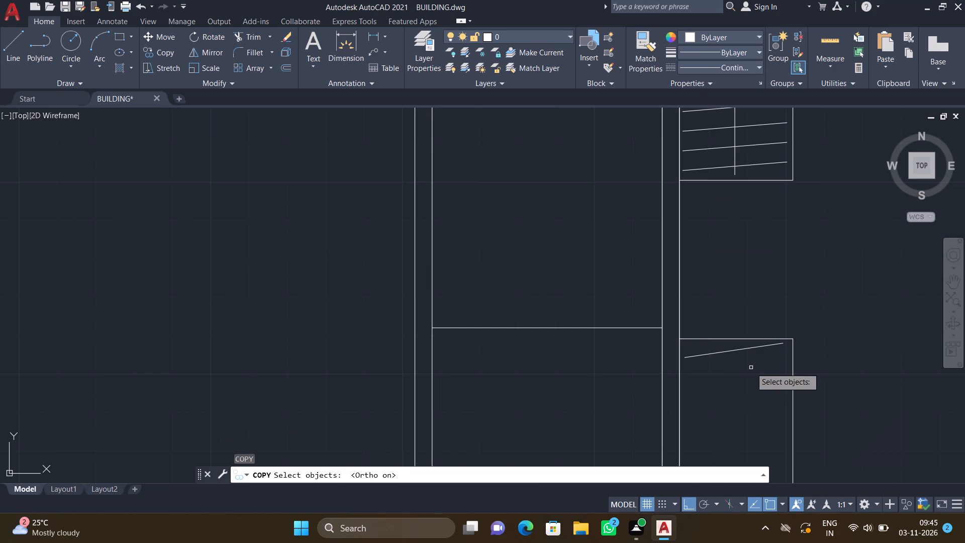
scroll(753, 356, "down", 4)
scroll(742, 386, "up", 3)
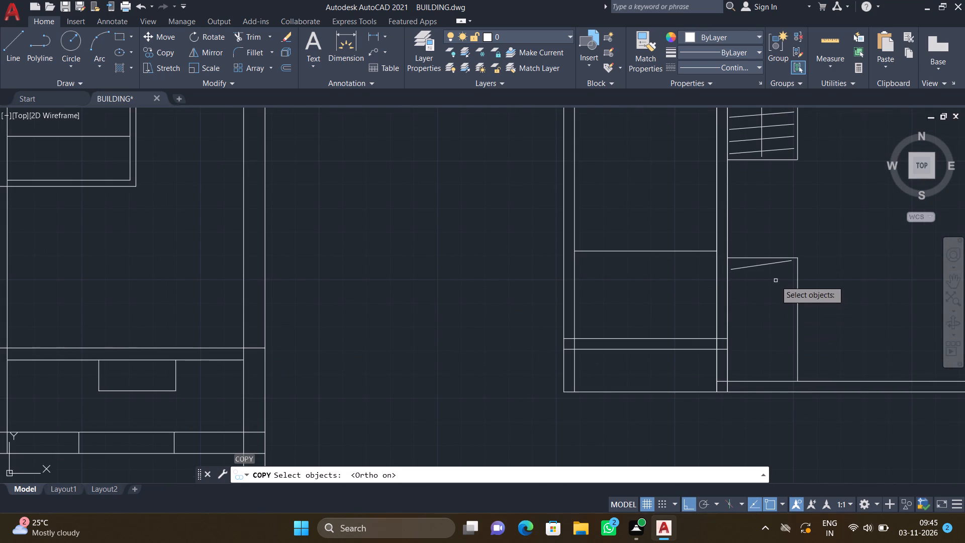
left_click(764, 263)
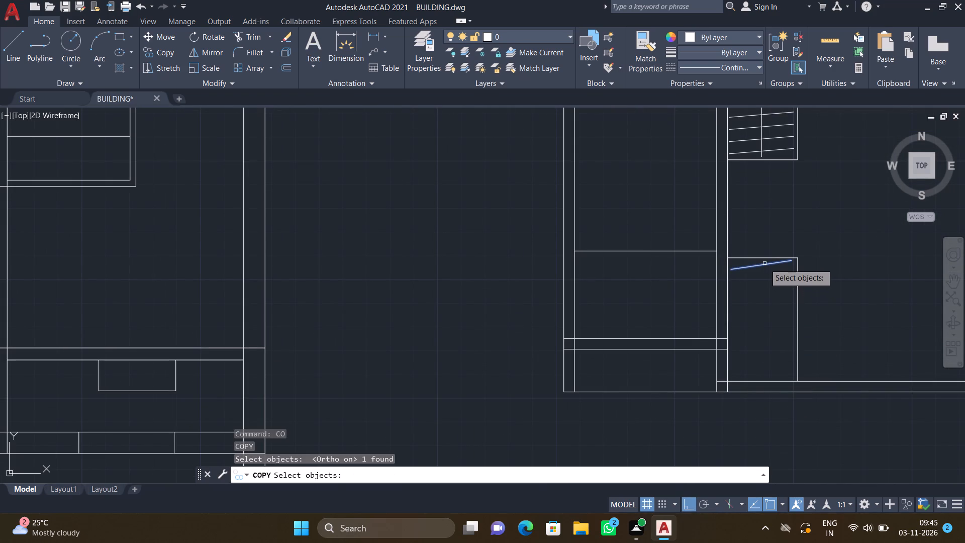
key("Return")
left_click(758, 266)
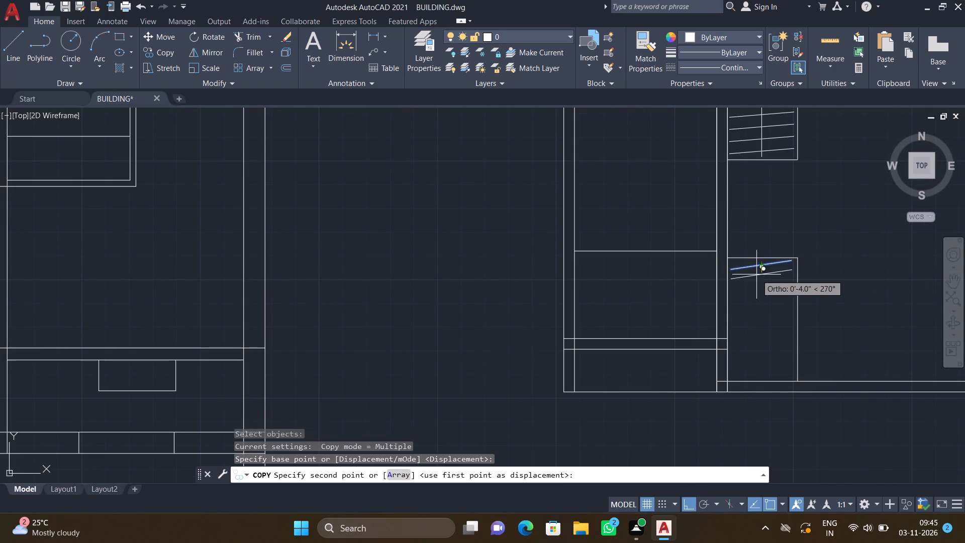
key("a")
key("Return")
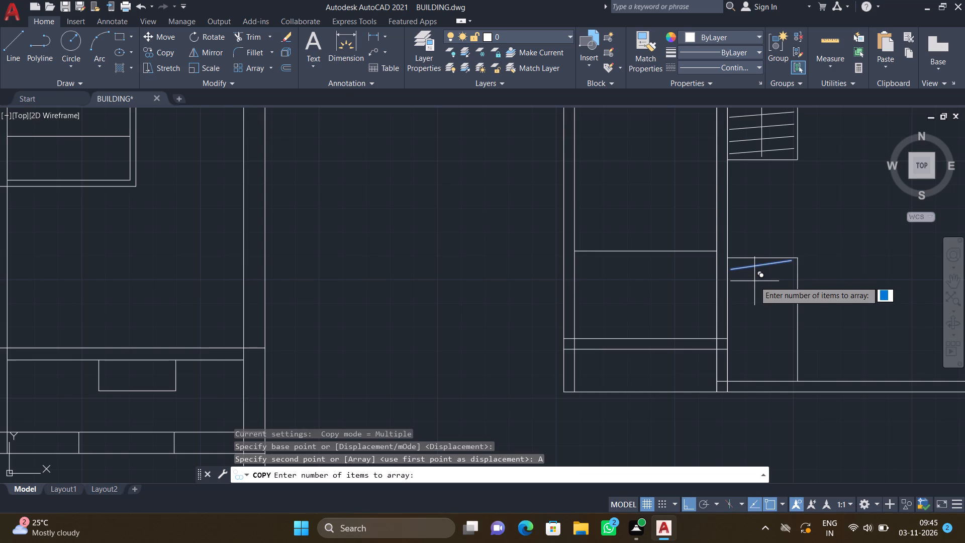
type("10")
key("Return")
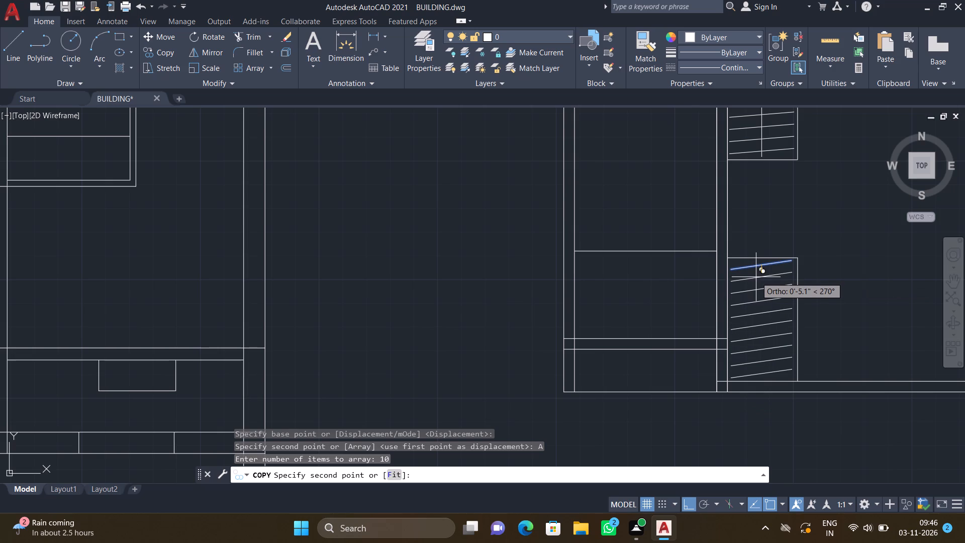
left_click(756, 277)
key("Return")
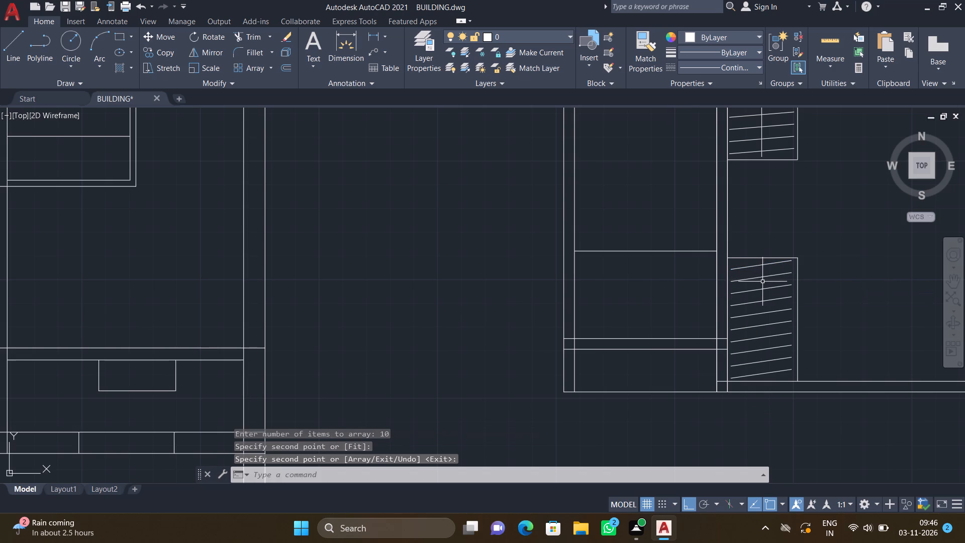
Draw a vertical hanging rail through the midpoints of the southwest compartment's ten slanted lines, ending just above the south edge.
scroll(763, 282, "up", 2)
key("l")
key("Return")
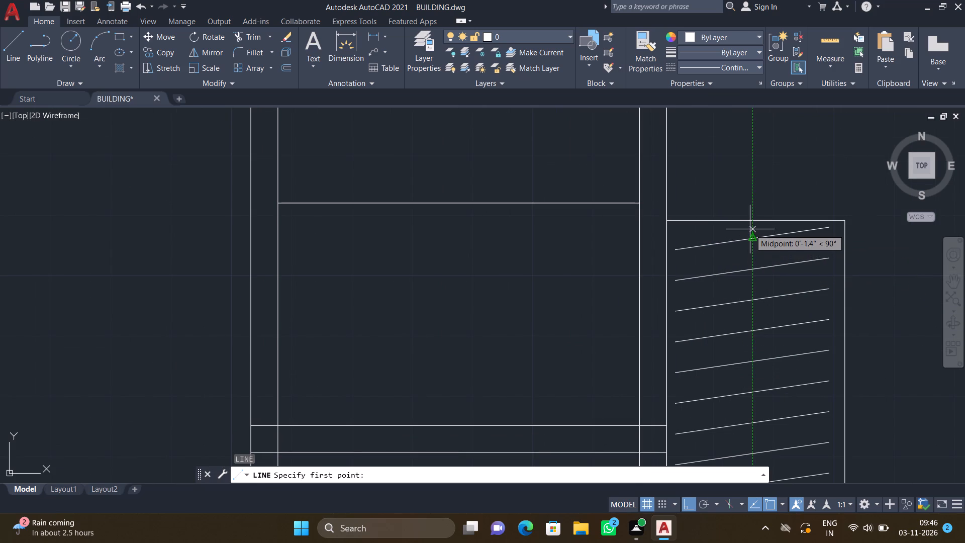
left_click_drag(750, 229, 750, 234)
scroll(753, 358, "down", 4)
scroll(750, 395, "up", 3)
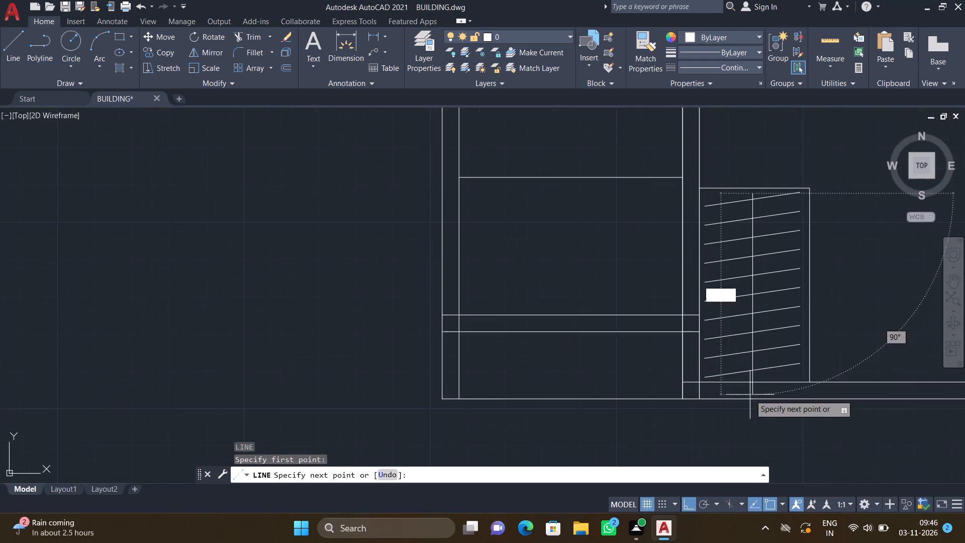
scroll(755, 382, "up", 3)
left_click(739, 363)
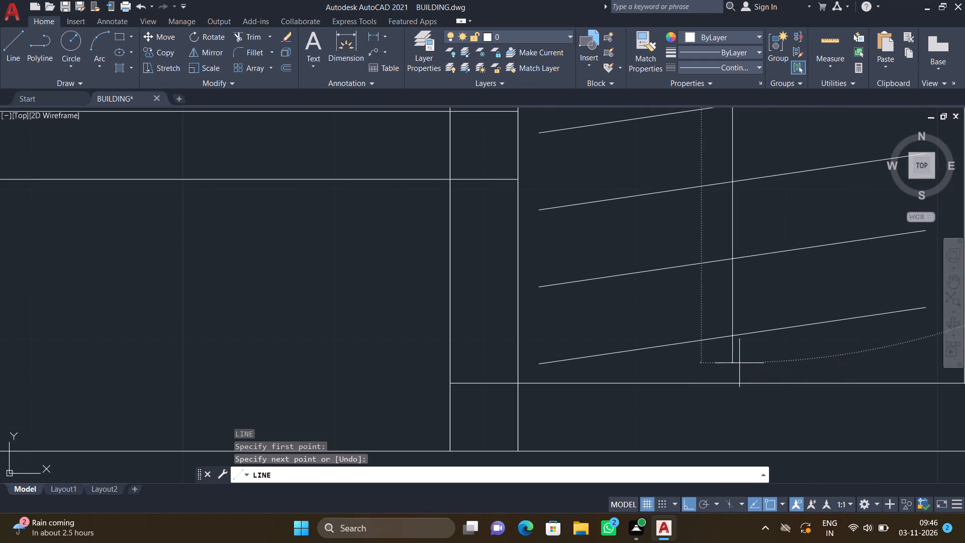
key("Return")
Copy the horizontal window symbol from the spare symbols by its northwest corner, with Ortho off, into the north wall between the northwest room and north projection.
scroll(691, 372, "down", 5)
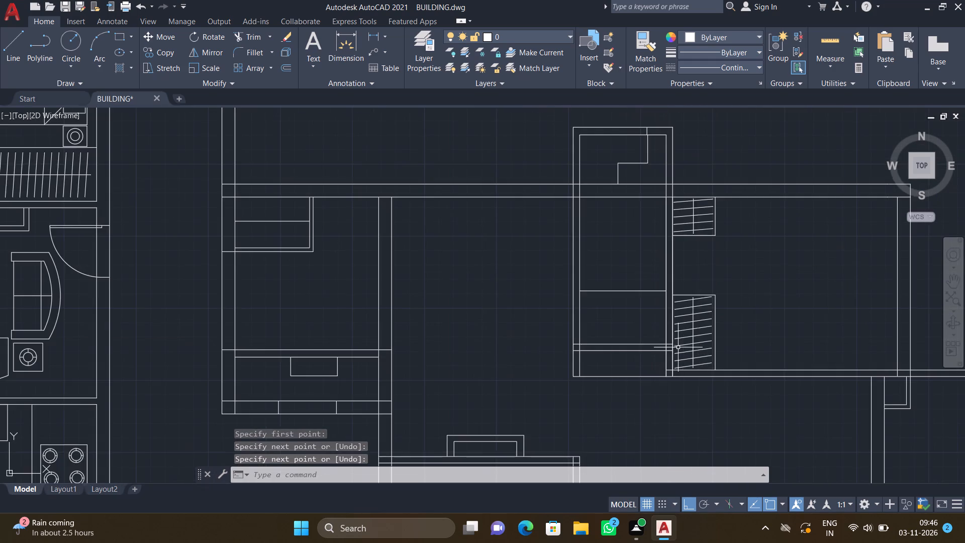
scroll(678, 347, "down", 5)
scroll(679, 403, "up", 3)
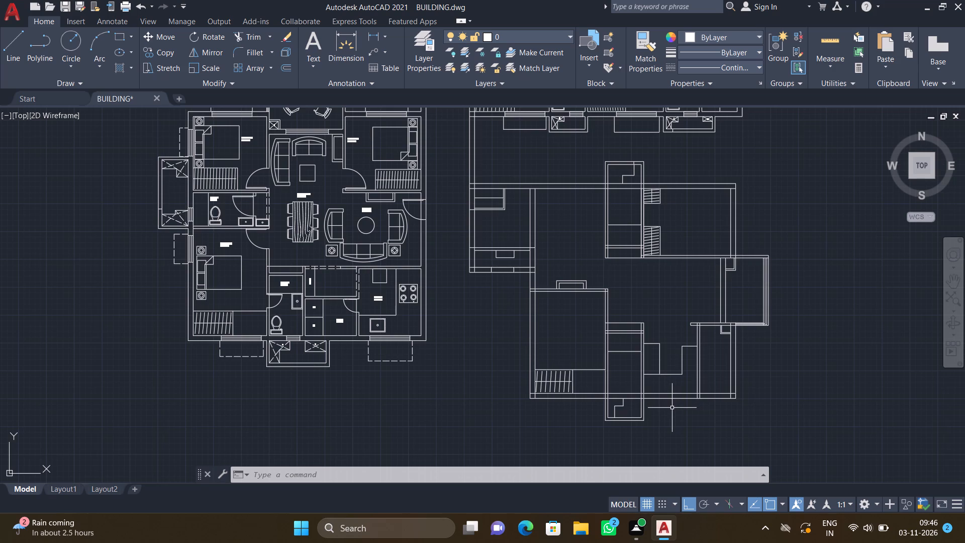
scroll(671, 408, "down", 2)
scroll(648, 400, "up", 3)
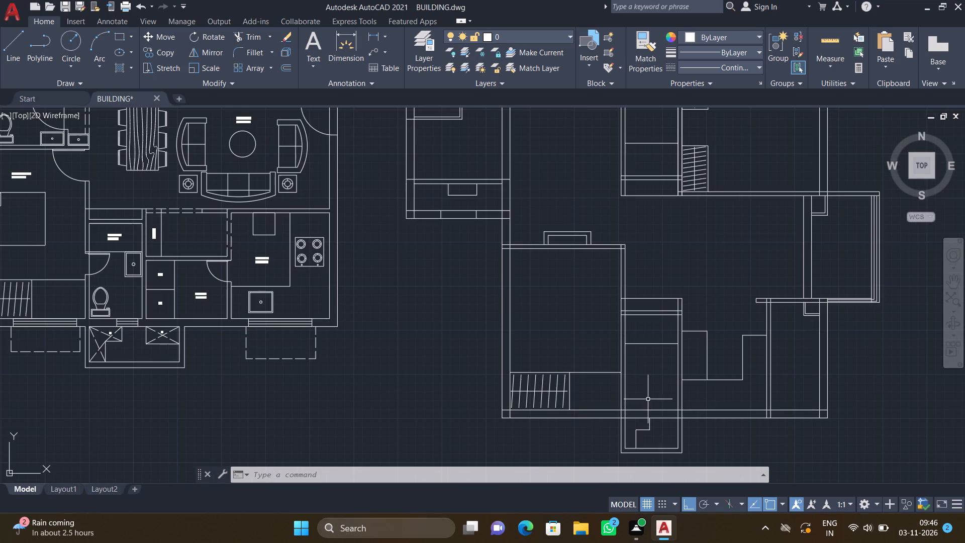
scroll(568, 323, "down", 2)
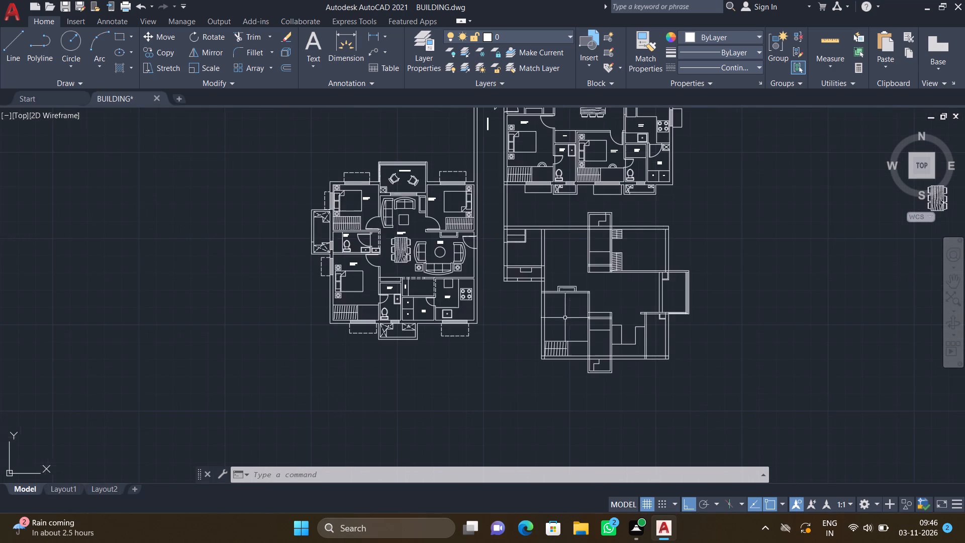
scroll(564, 317, "down", 1)
scroll(722, 279, "down", 3)
scroll(845, 252, "up", 4)
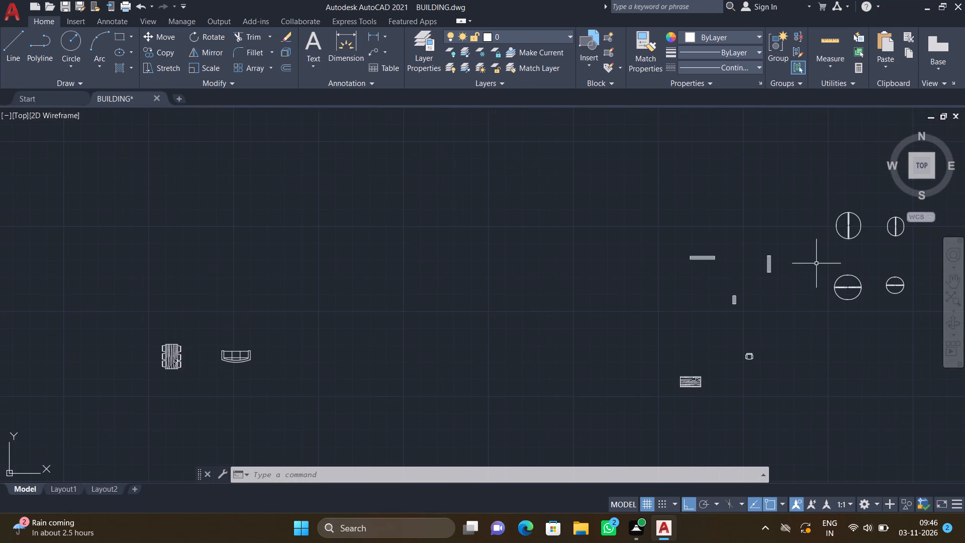
scroll(721, 268, "up", 1)
type("CO")
key("Return")
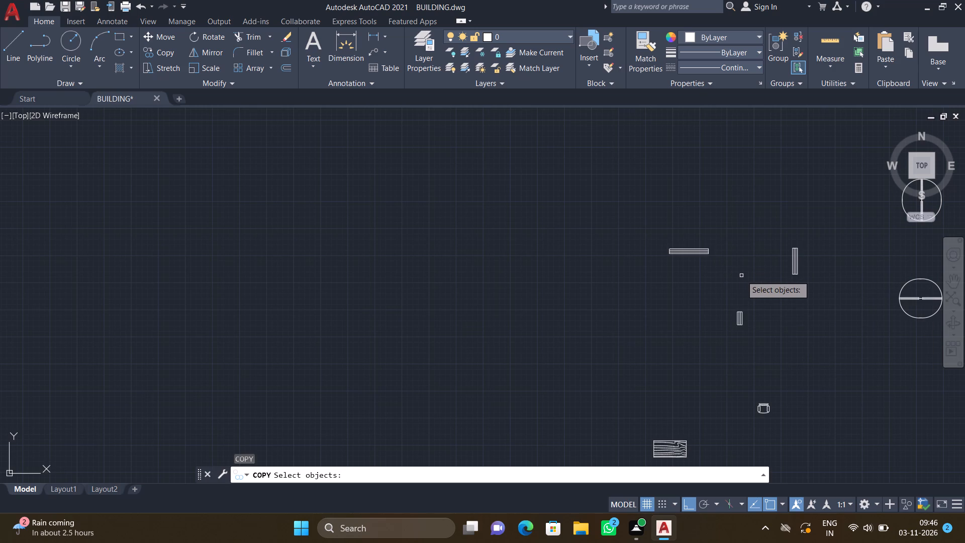
left_click_drag(741, 275, 733, 269)
left_click(573, 200)
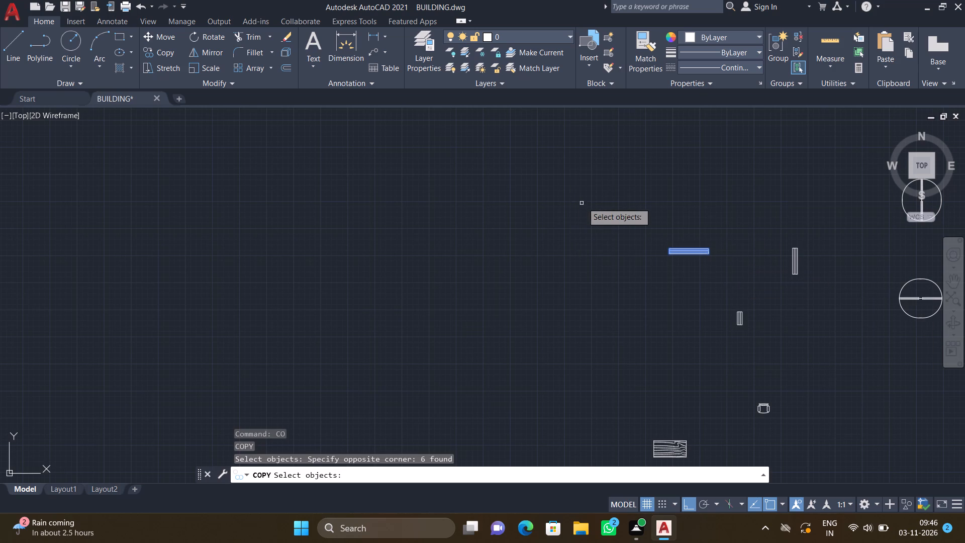
key("Return")
scroll(661, 255, "up", 2)
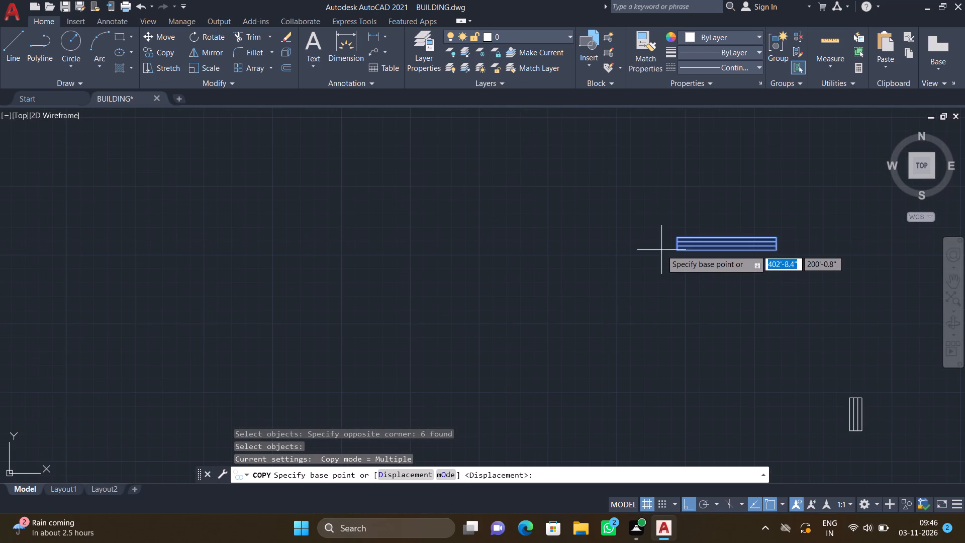
left_click(678, 235)
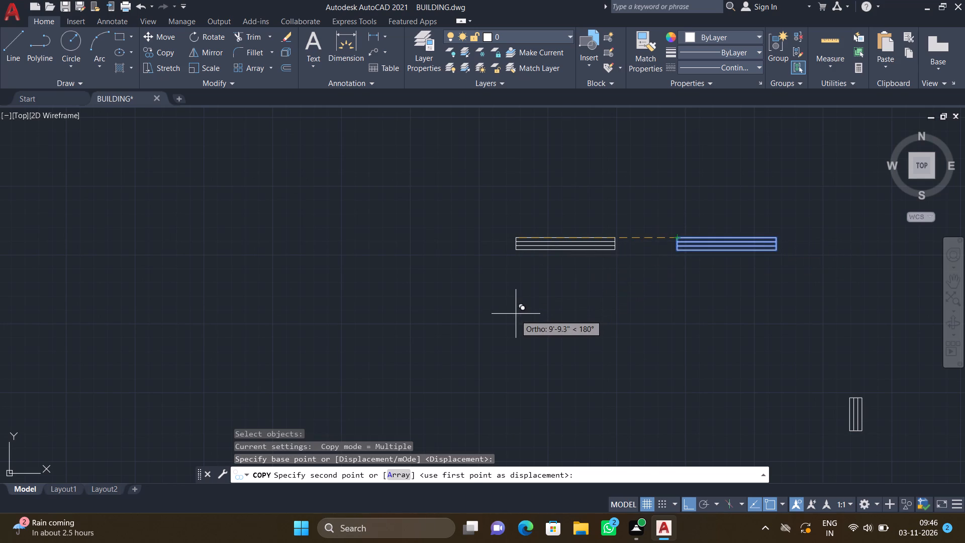
key("F8")
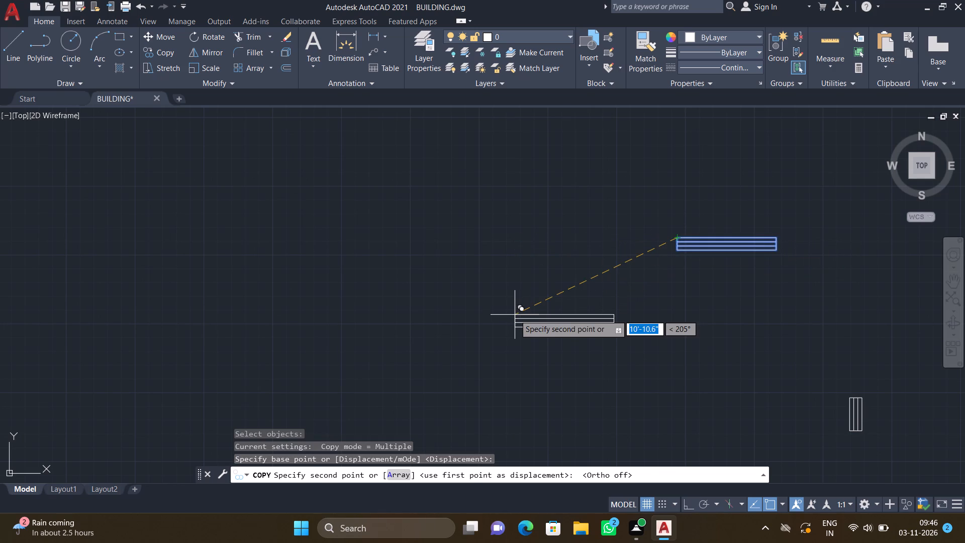
scroll(517, 312, "down", 9)
scroll(298, 397, "up", 4)
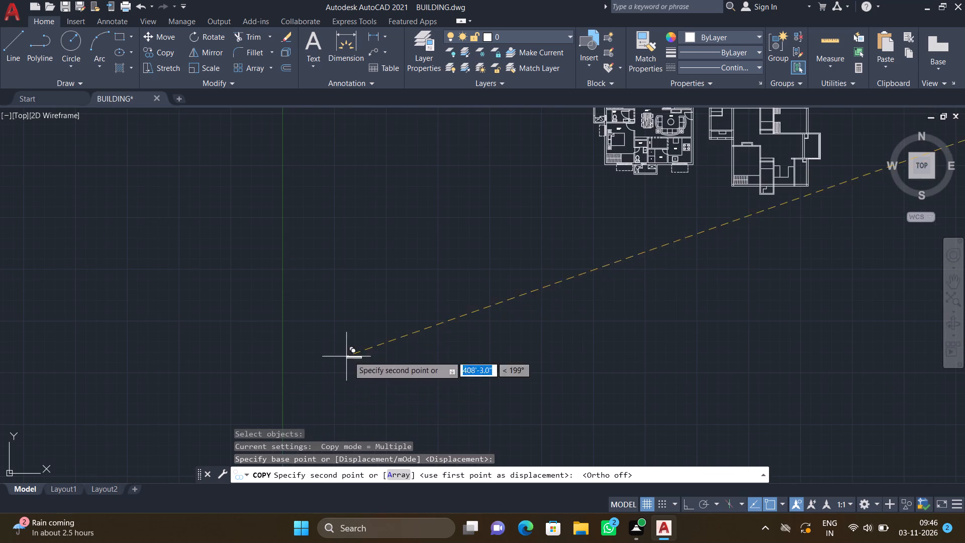
scroll(492, 303, "down", 3)
scroll(565, 266, "up", 2)
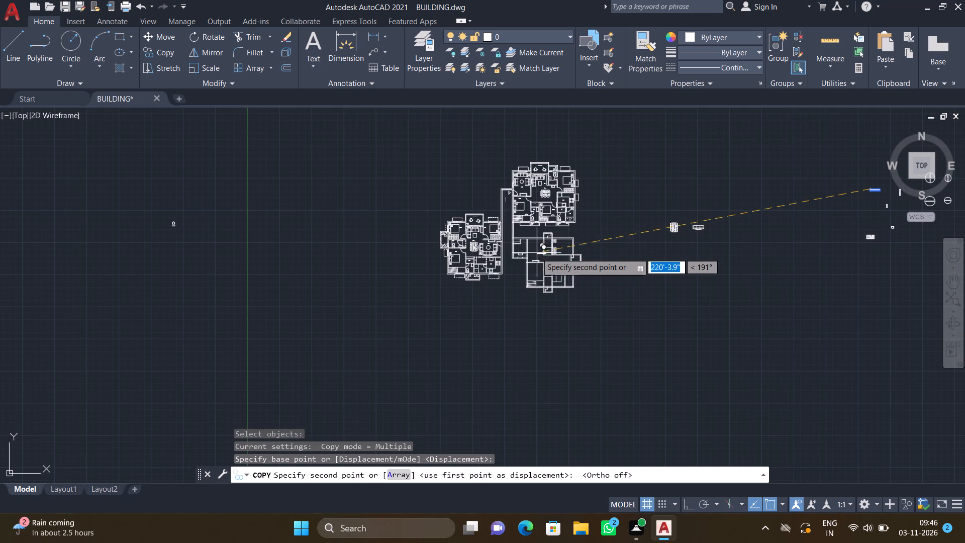
scroll(532, 250, "up", 4)
scroll(523, 203, "up", 1)
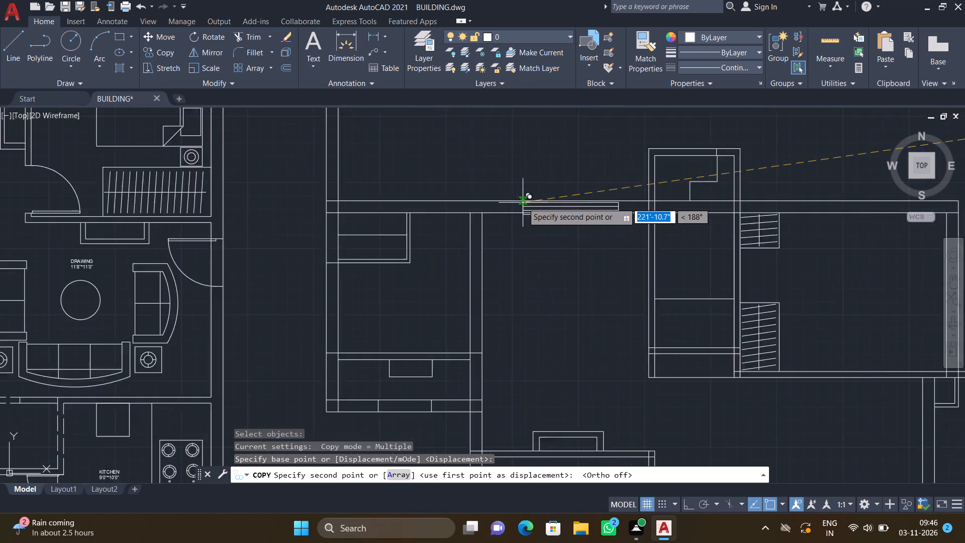
scroll(523, 203, "up", 3)
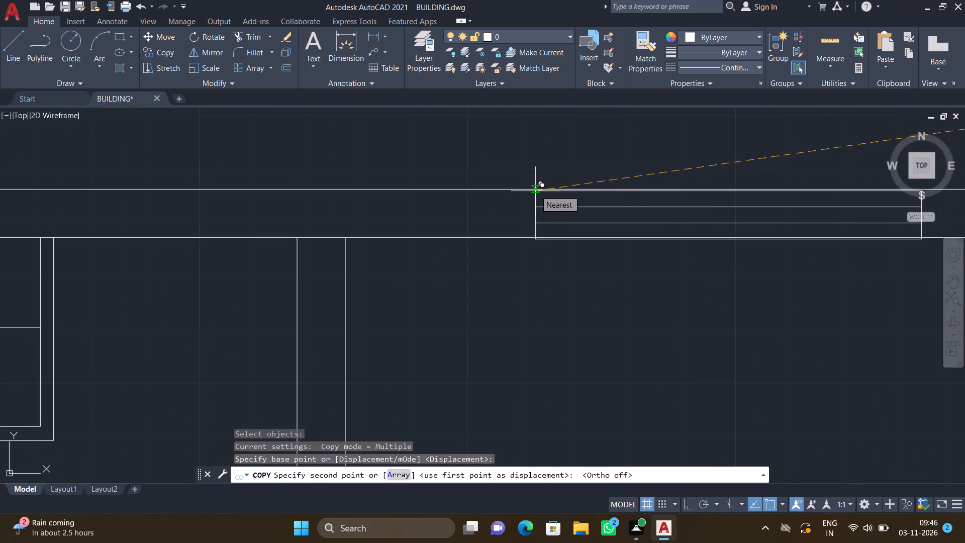
left_click(535, 190)
Place another copy of the window in the southwest room's south wall, starting below the wardrobe's east end, and finish copying.
scroll(559, 271, "down", 5)
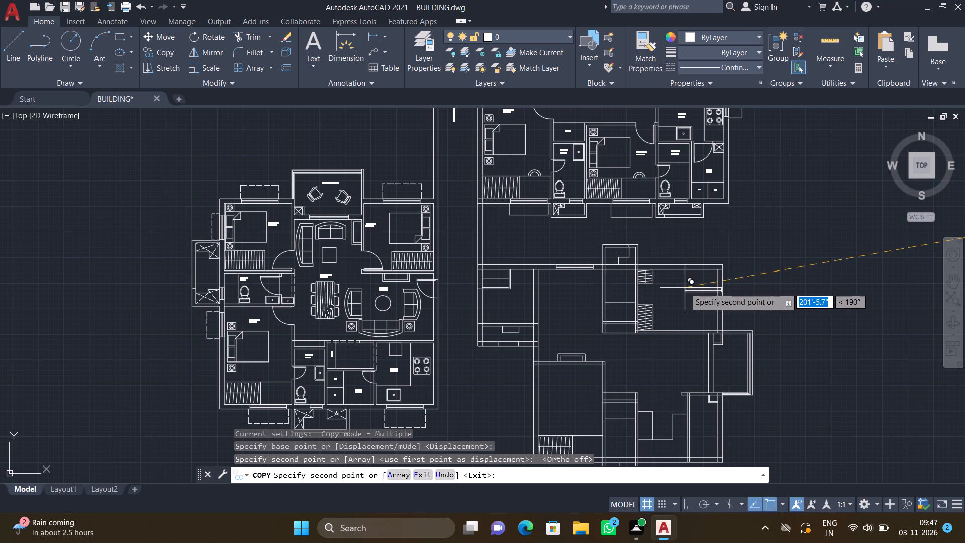
scroll(630, 388, "down", 3)
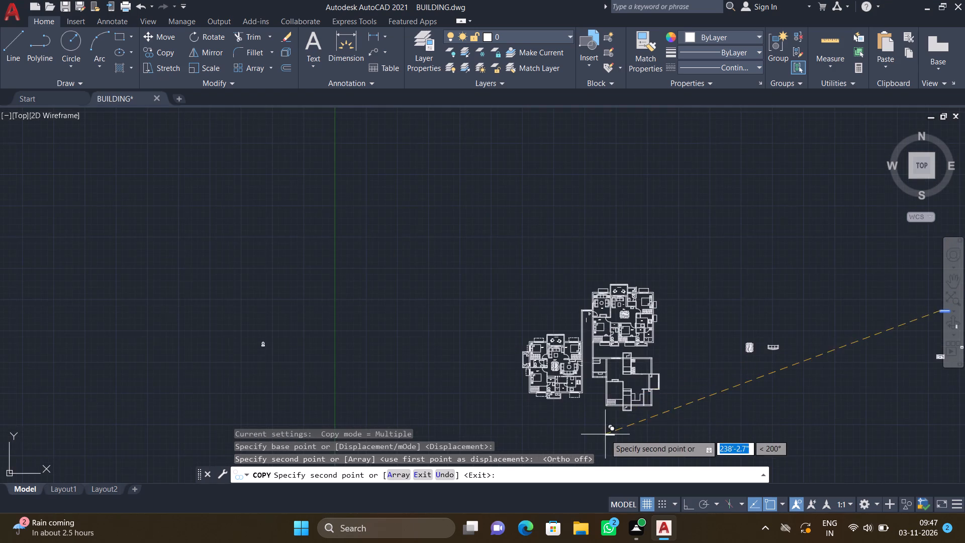
scroll(605, 434, "up", 3)
scroll(623, 333, "up", 1)
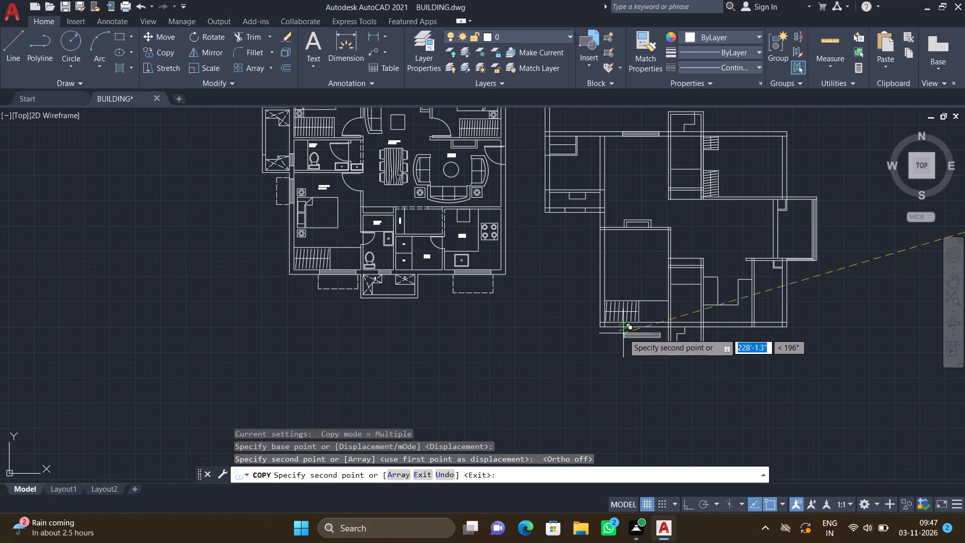
scroll(623, 333, "up", 4)
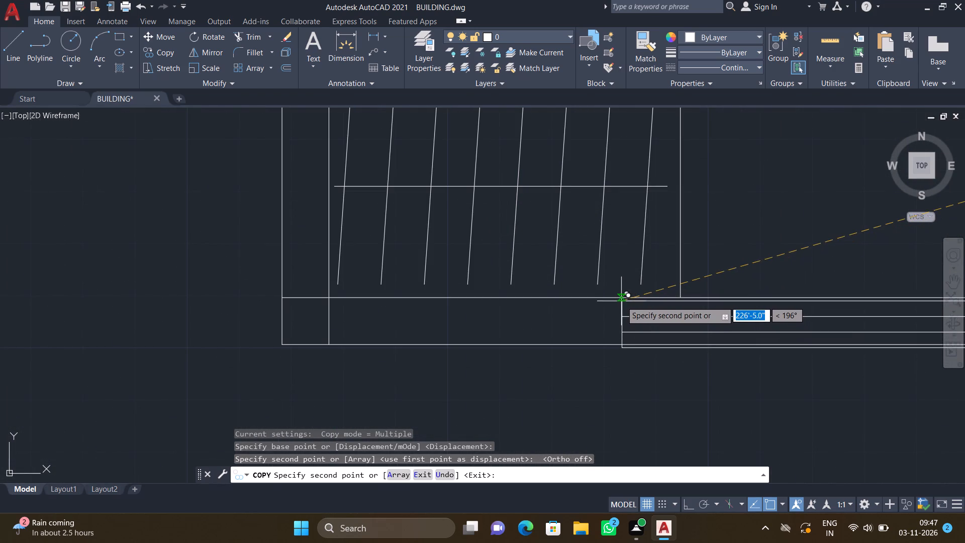
left_click(617, 299)
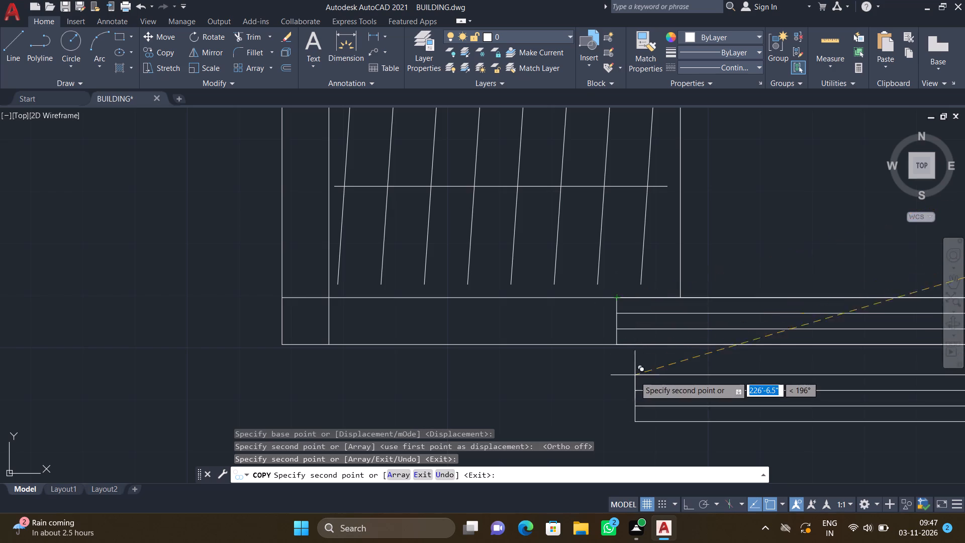
scroll(635, 377, "down", 5)
scroll(674, 395, "up", 3)
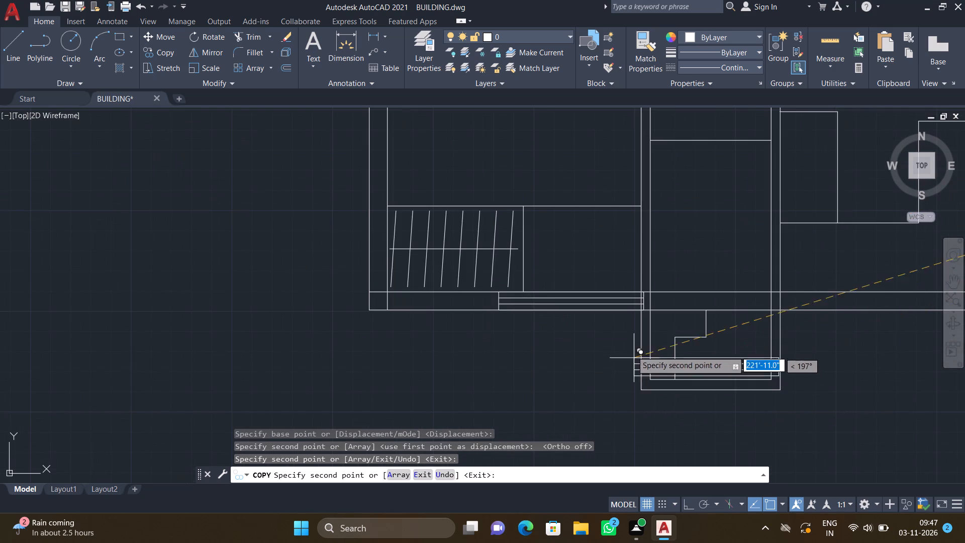
scroll(649, 311, "up", 3)
scroll(720, 327, "down", 4)
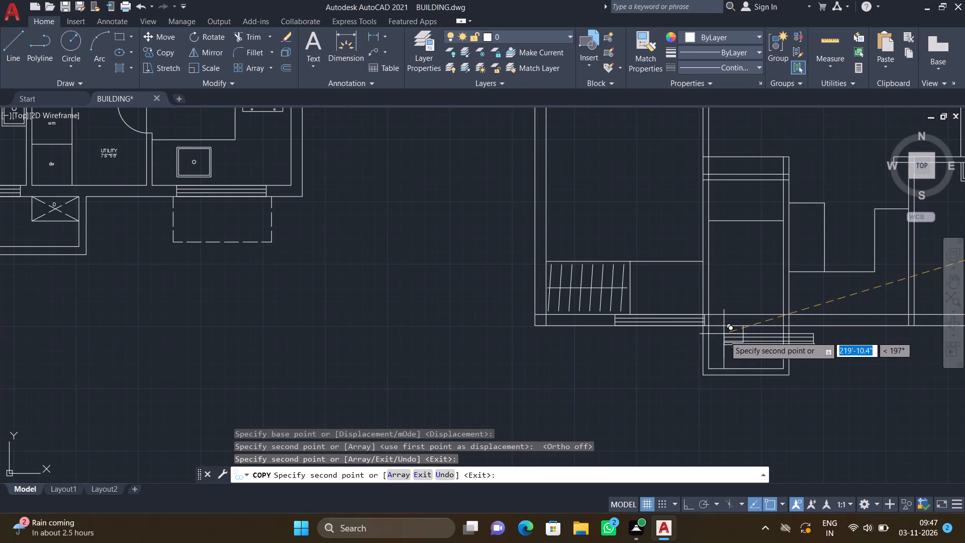
key("Return")
Erase the southwest room window's east end line and trim its two inner lines back to the room's east wall line.
scroll(682, 311, "up", 3)
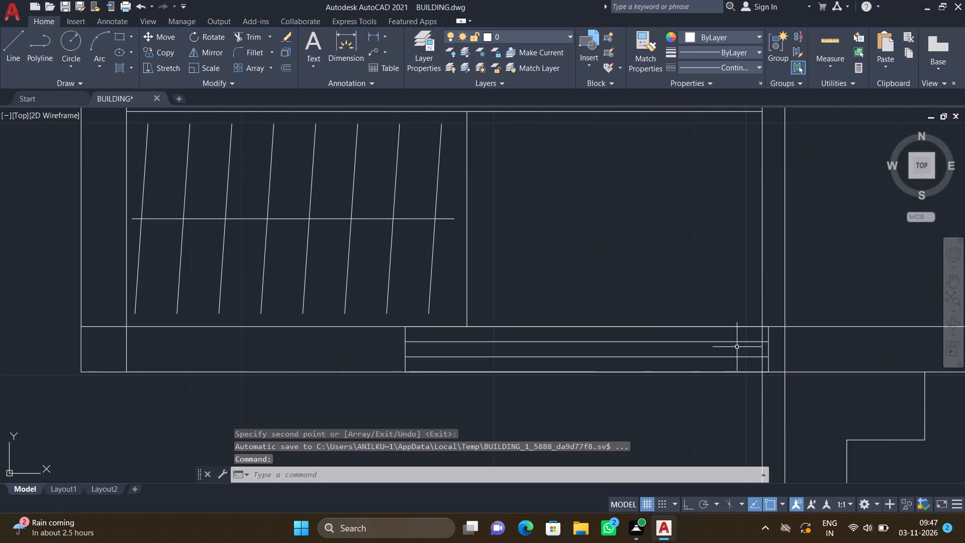
scroll(755, 356, "up", 2)
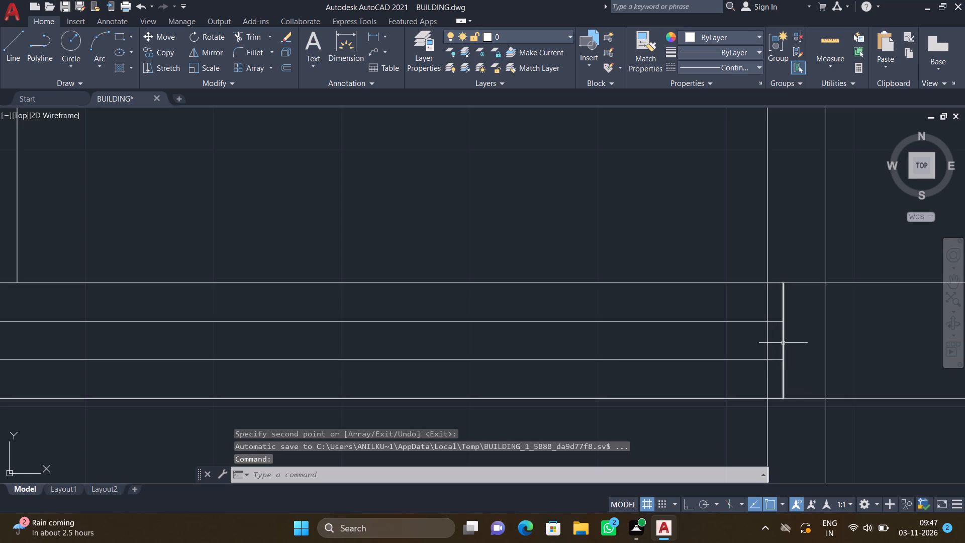
left_click(783, 343)
key("Delete")
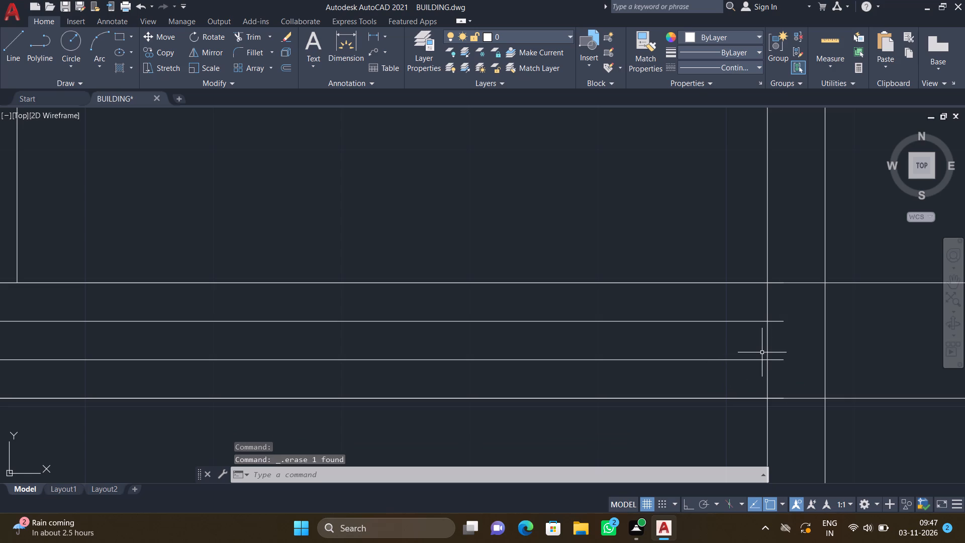
key("t")
key("r")
key("Return")
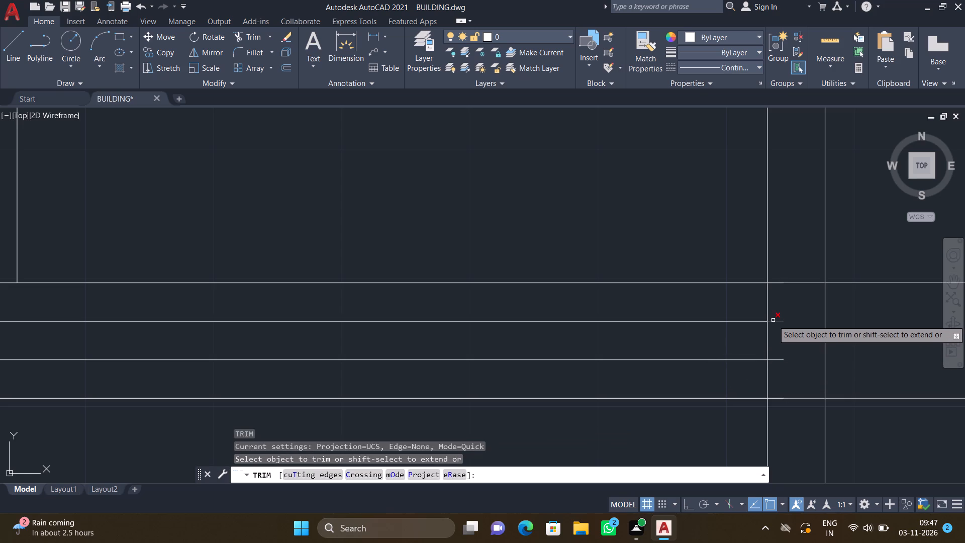
left_click_drag(773, 320, 776, 326)
left_click(783, 360)
key("Return")
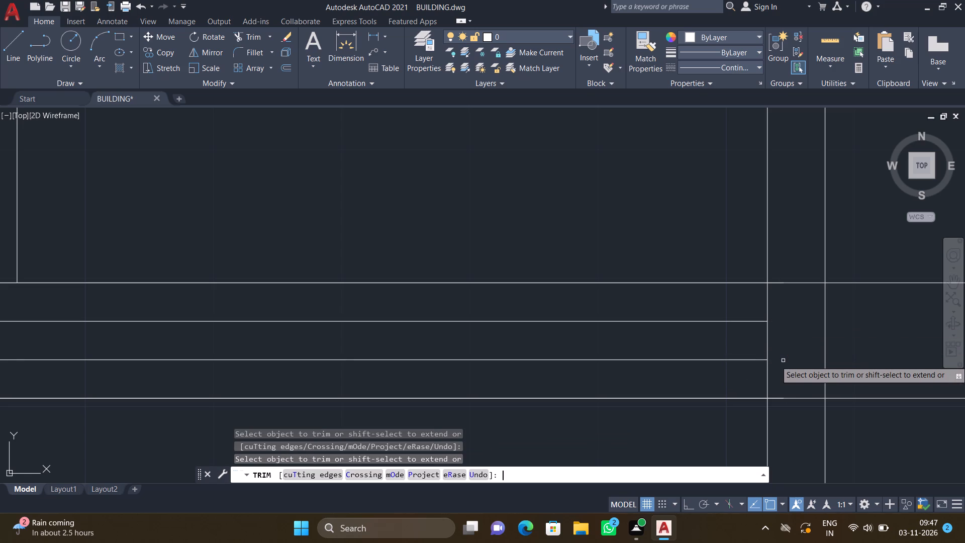
With Ortho on, draw a vertical end line across the south wall's thickness through the window, a short distance west of the east wall.
key("l")
key("Return")
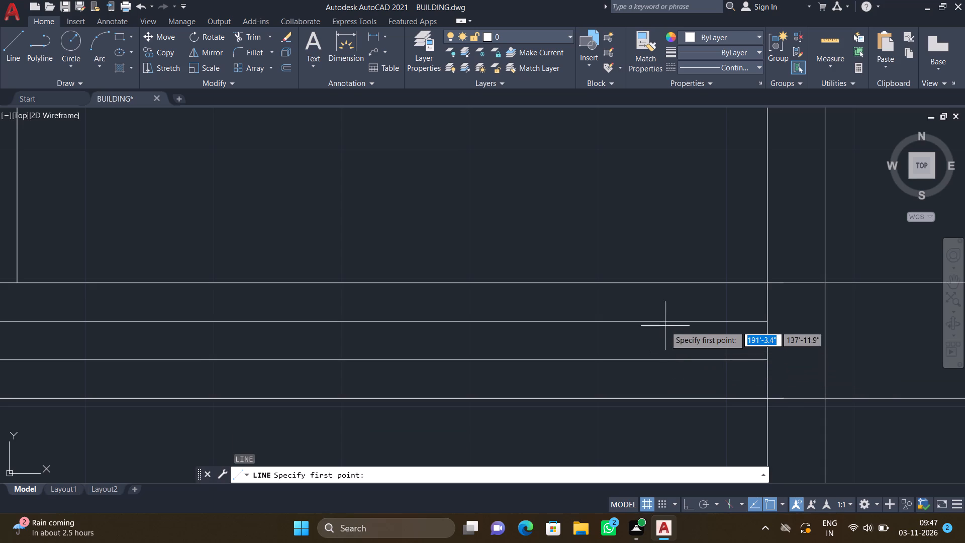
left_click(667, 284)
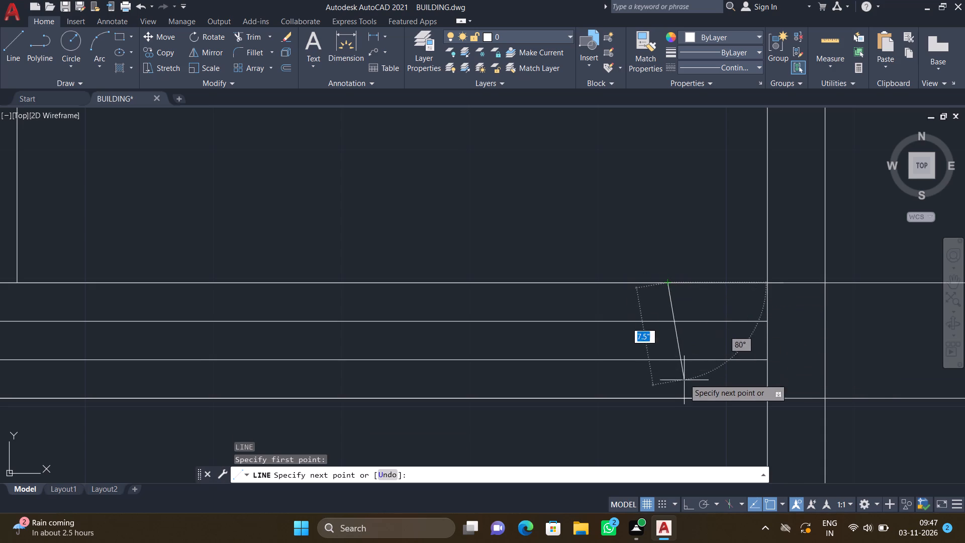
key("F8")
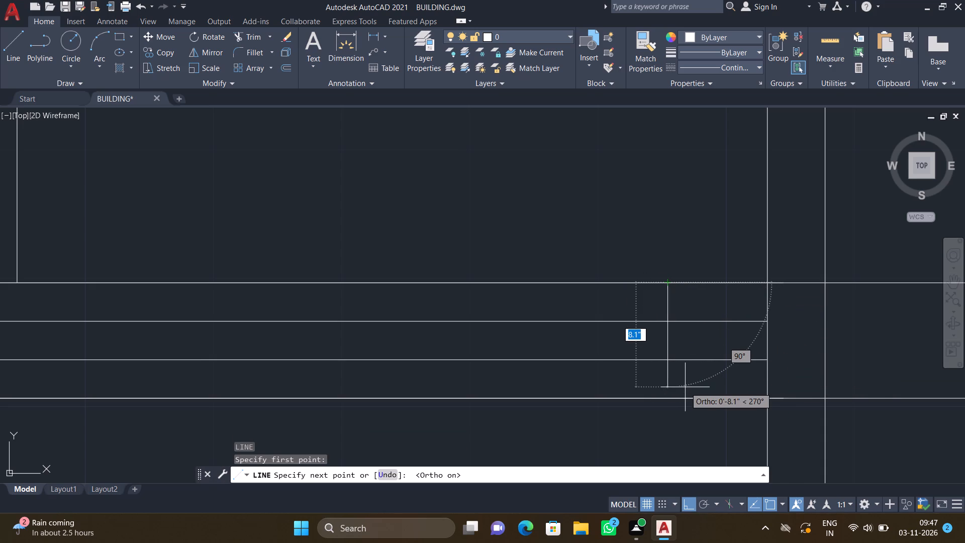
left_click(672, 398)
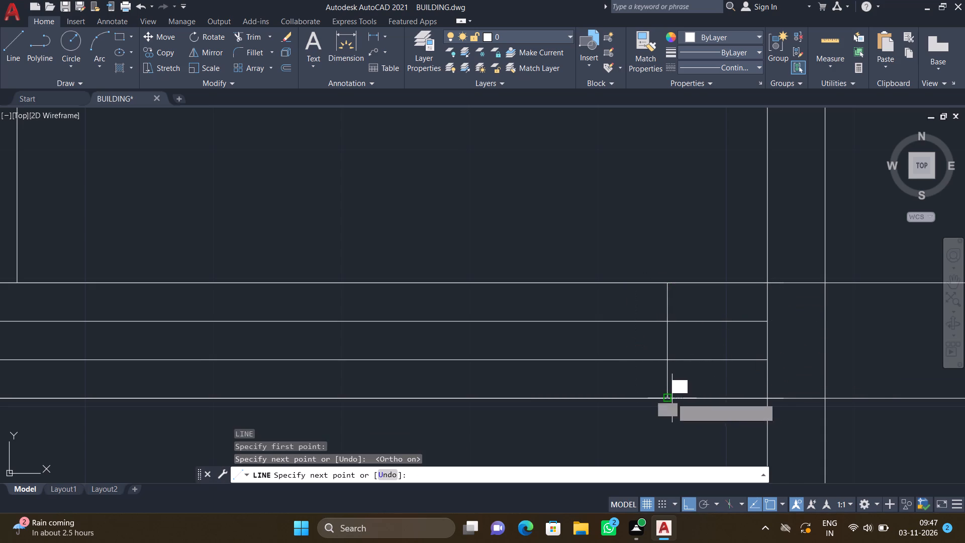
key("Return")
Trim the southwest room window's two inner lines east of the new end line.
key("t")
key("r")
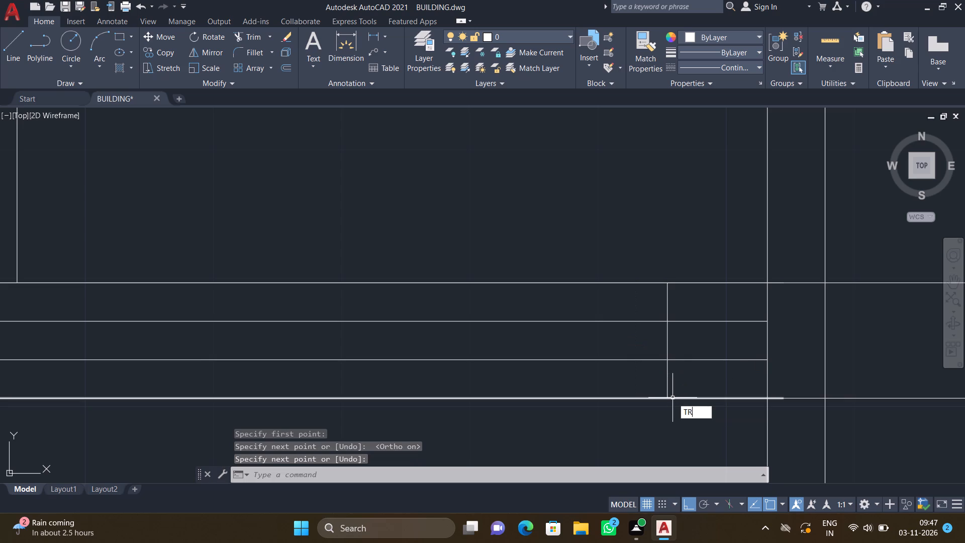
key("Return")
left_click(689, 359)
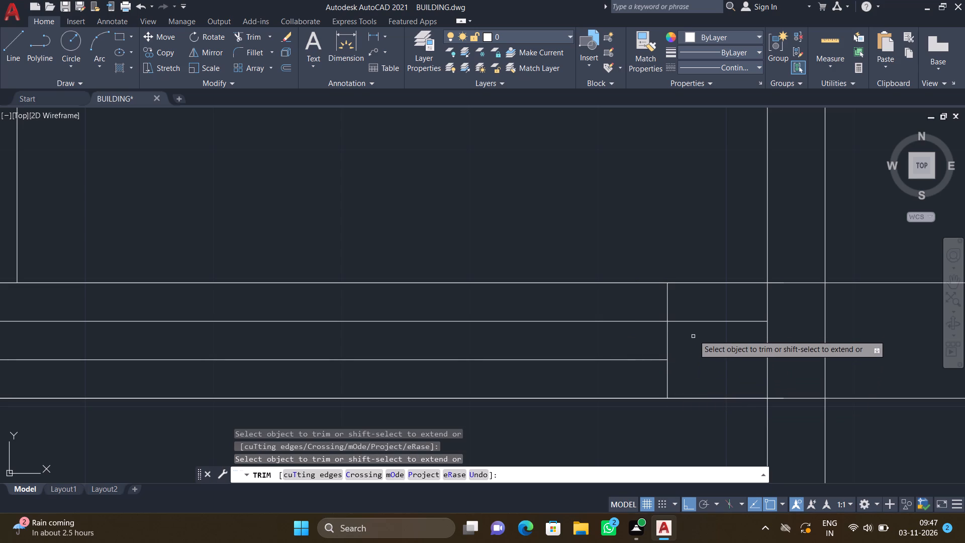
left_click(695, 322)
scroll(695, 343, "down", 3)
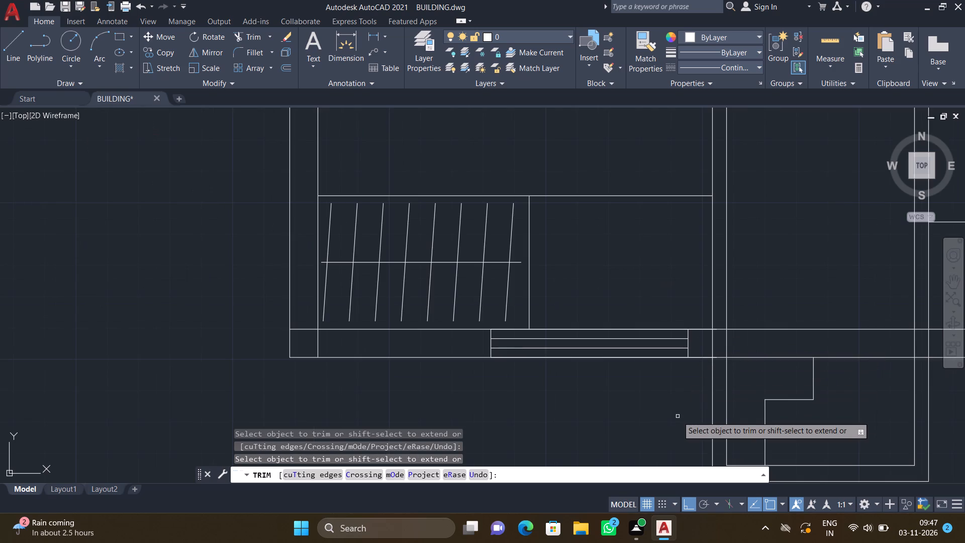
key("Return")
Copy the horizontal spare window symbol by its northwest corner, with Ortho off, into the south wall of the room just east of the south projection.
scroll(678, 410, "down", 5)
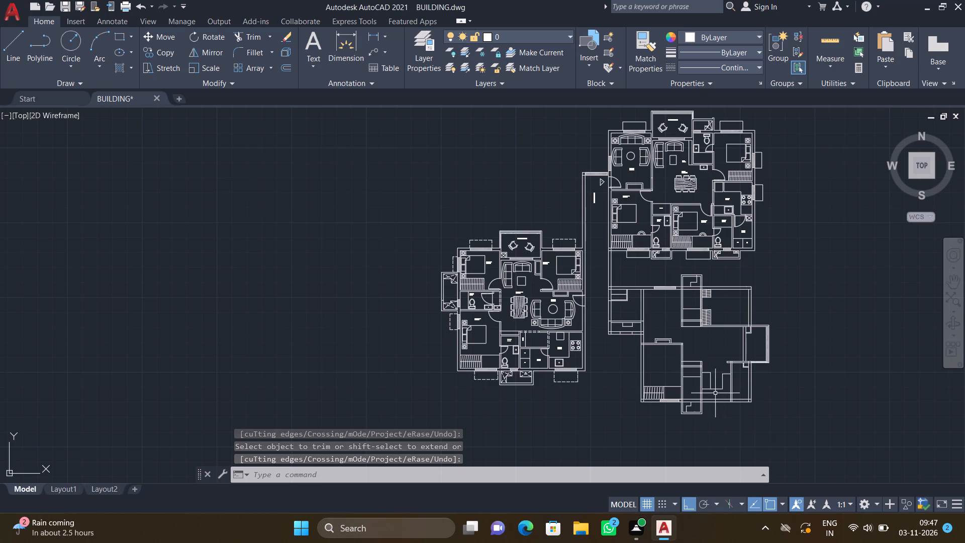
scroll(712, 390, "down", 6)
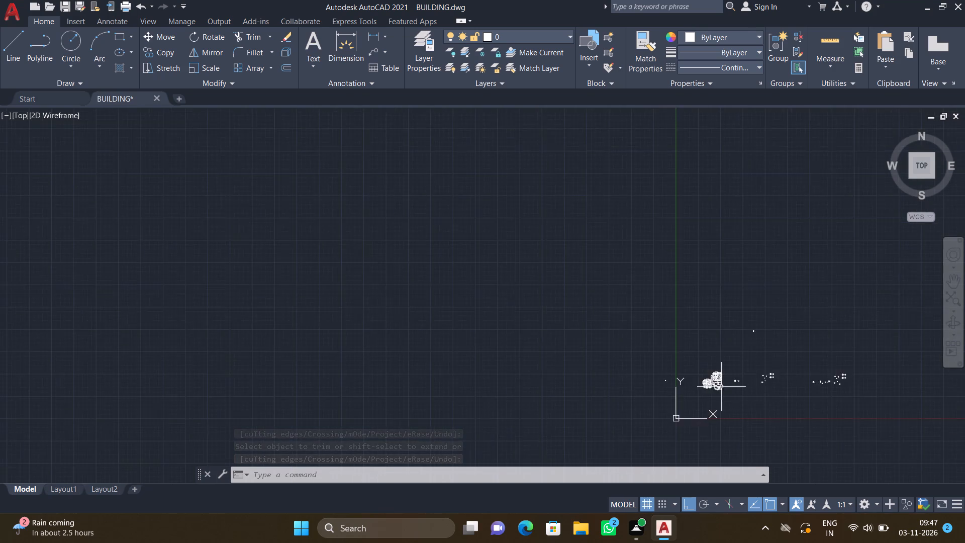
scroll(778, 362, "down", 1)
scroll(808, 381, "up", 4)
scroll(843, 337, "up", 4)
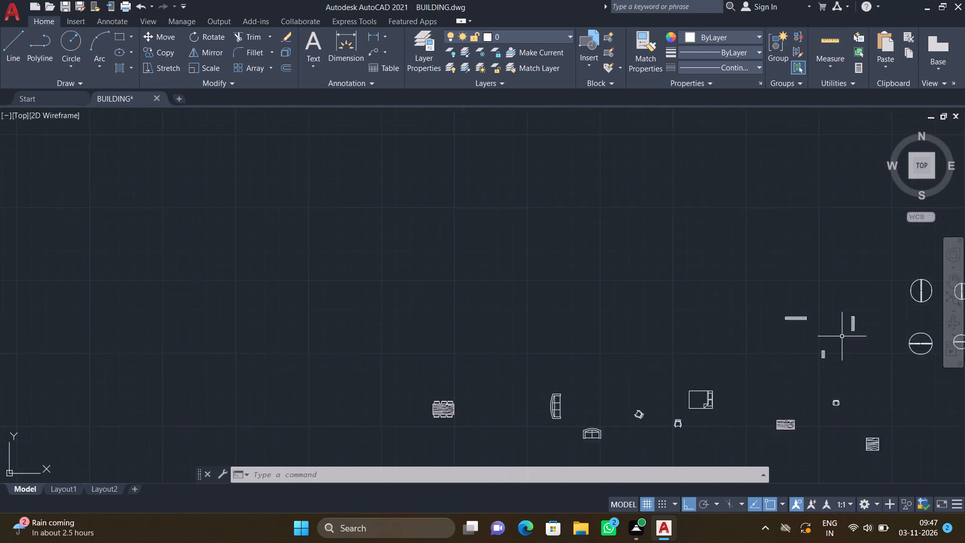
key("c")
key("o")
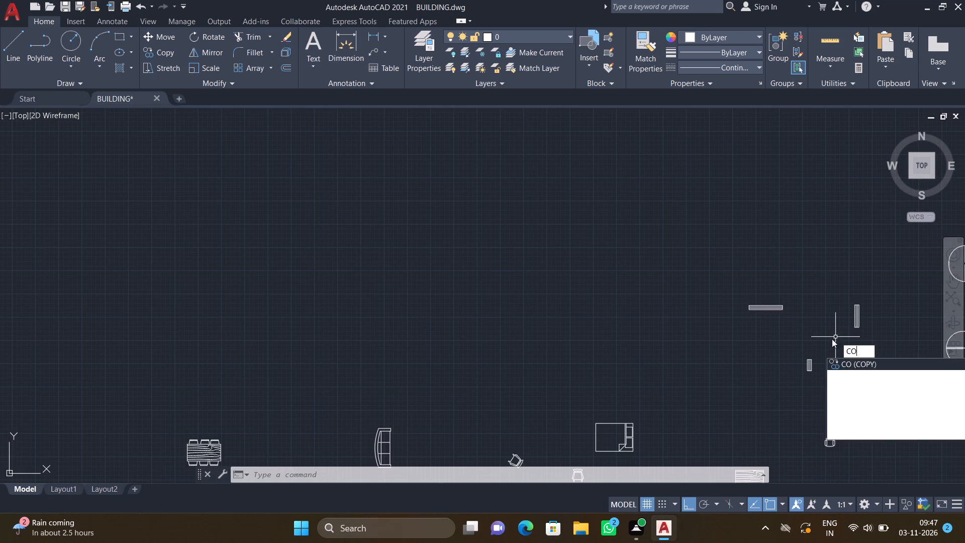
key("Return")
left_click_drag(800, 329, 794, 327)
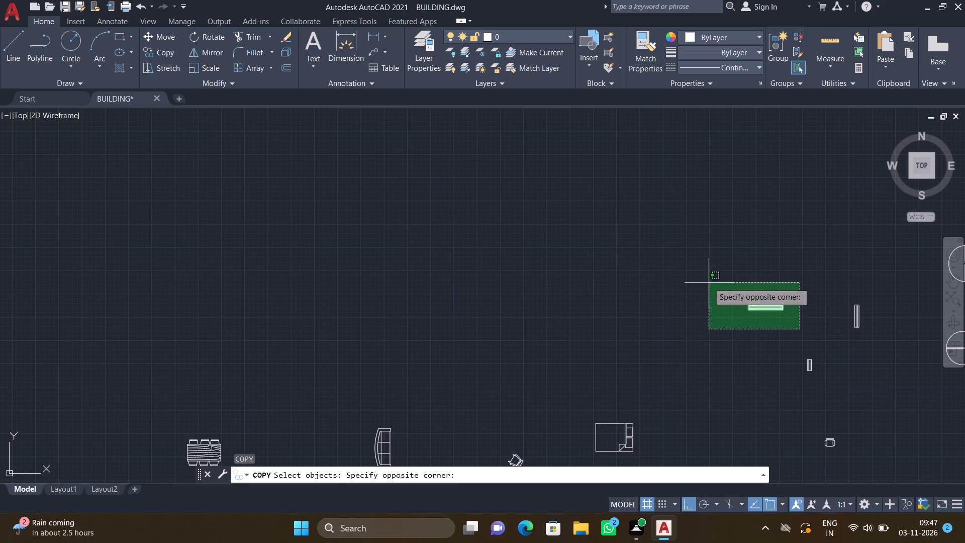
left_click(708, 279)
key("Return")
scroll(748, 315, "up", 2)
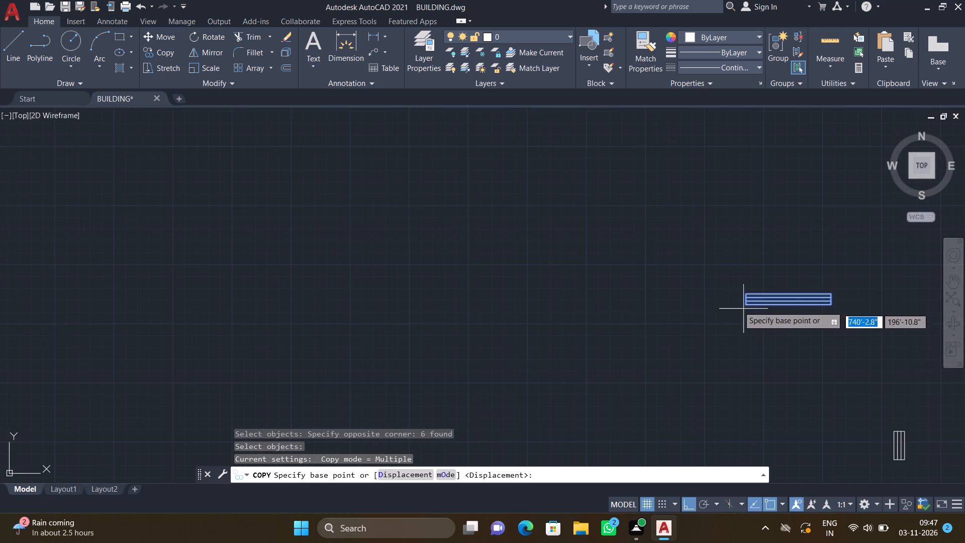
left_click(743, 294)
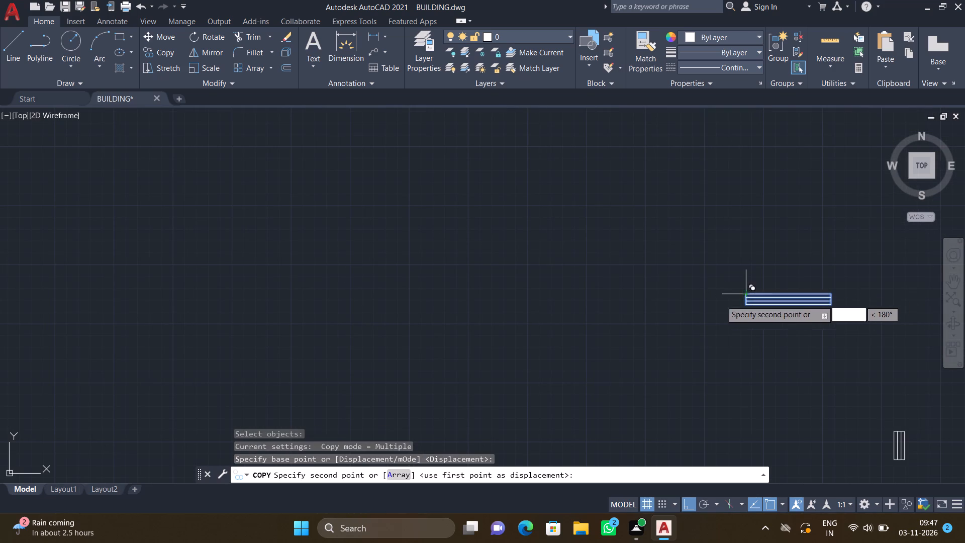
key("F8")
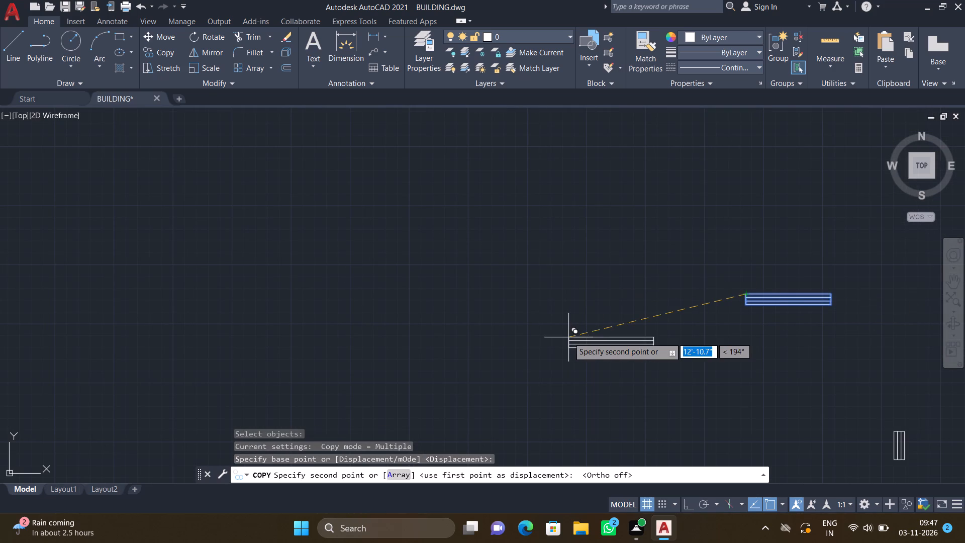
scroll(561, 337, "down", 5)
scroll(476, 396, "down", 4)
scroll(278, 441, "up", 4)
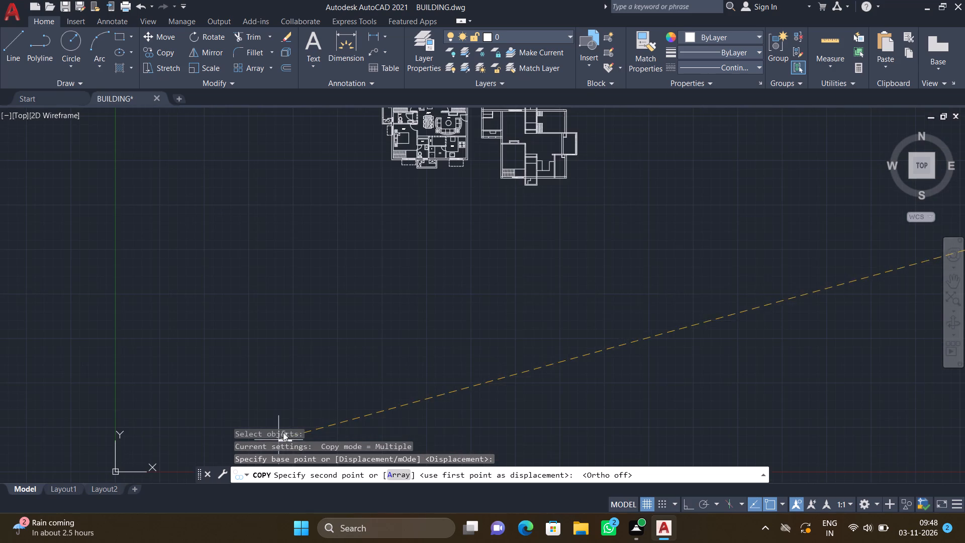
scroll(530, 183, "up", 3)
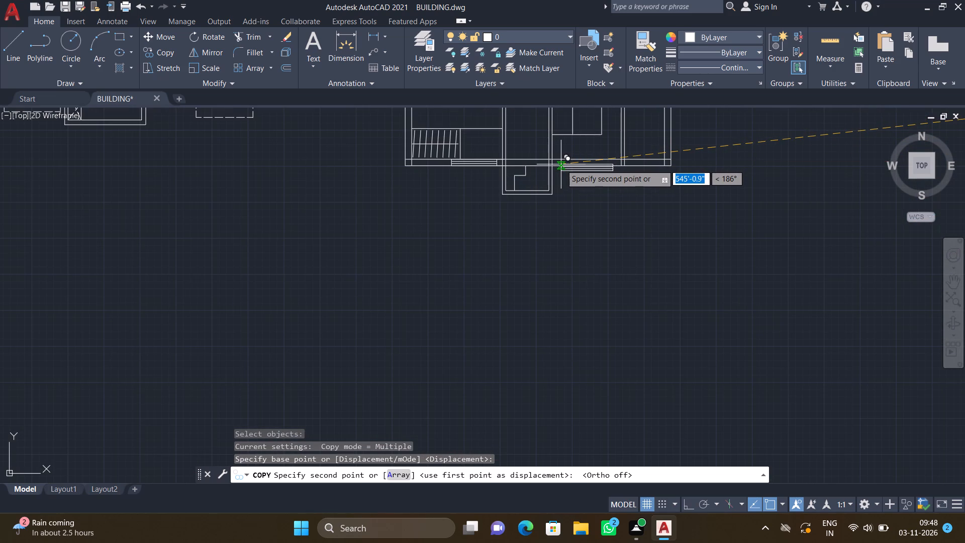
scroll(561, 164, "up", 1)
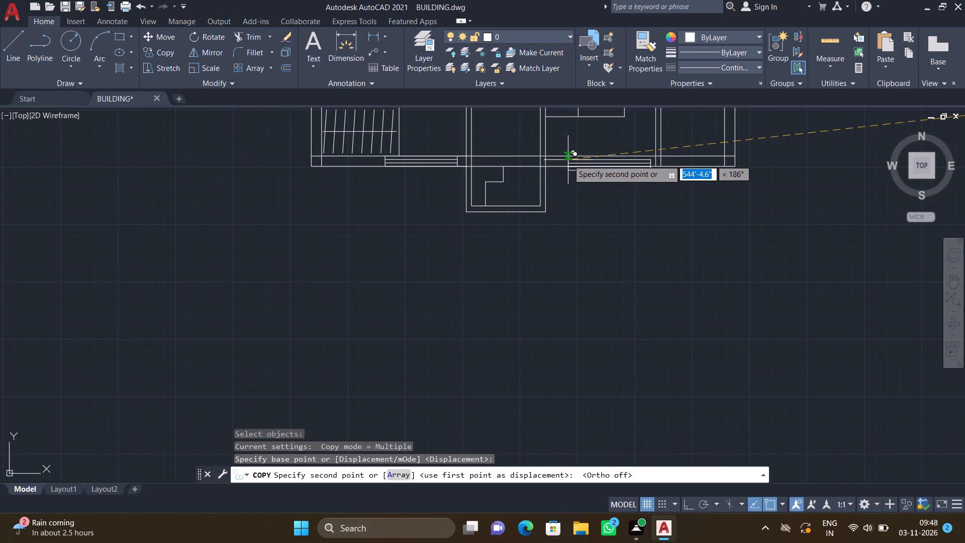
scroll(568, 160, "up", 4)
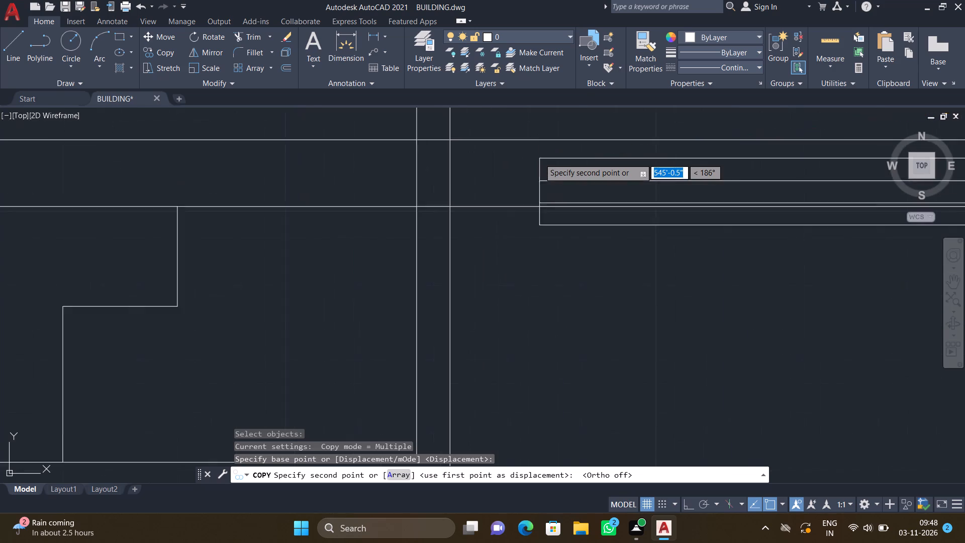
scroll(539, 158, "up", 1)
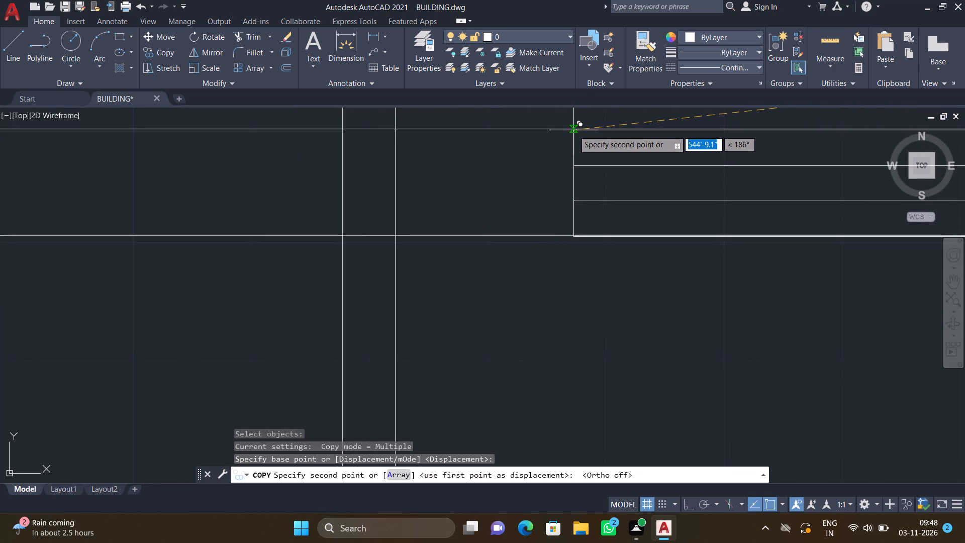
left_click(573, 130)
scroll(554, 327, "down", 4)
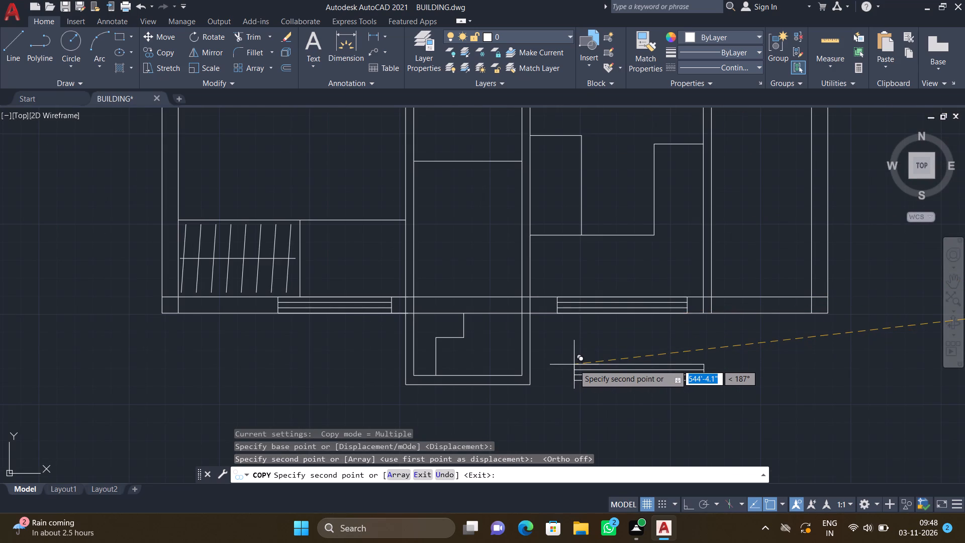
scroll(572, 363, "down", 4)
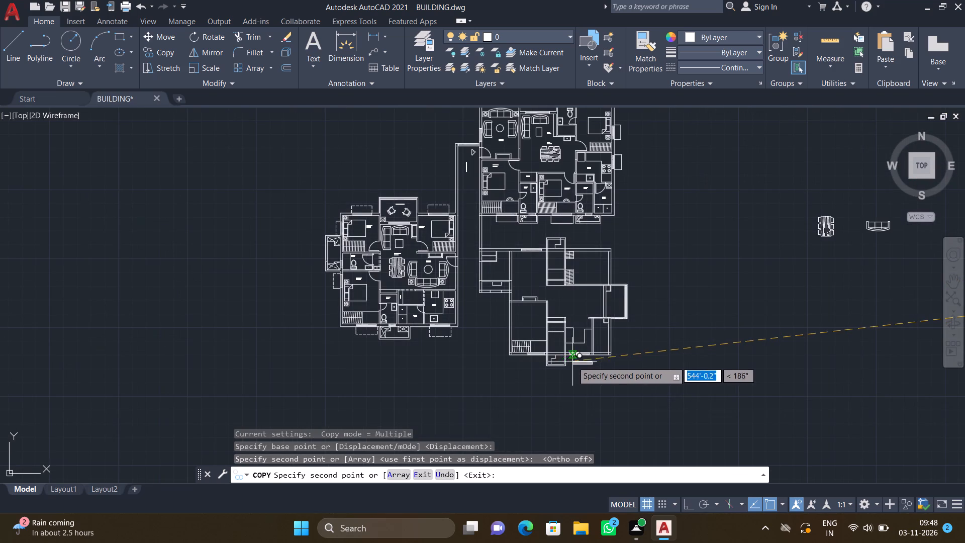
key("Return")
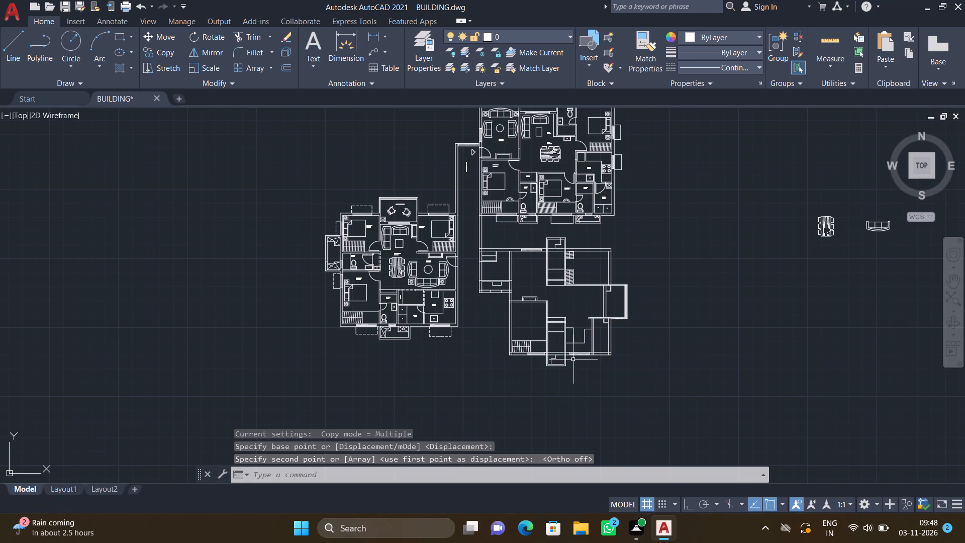
With Ortho on, draw a horizontal line across the wall between the central room and east projection, just south of the small north corner stub.
scroll(612, 303, "up", 4)
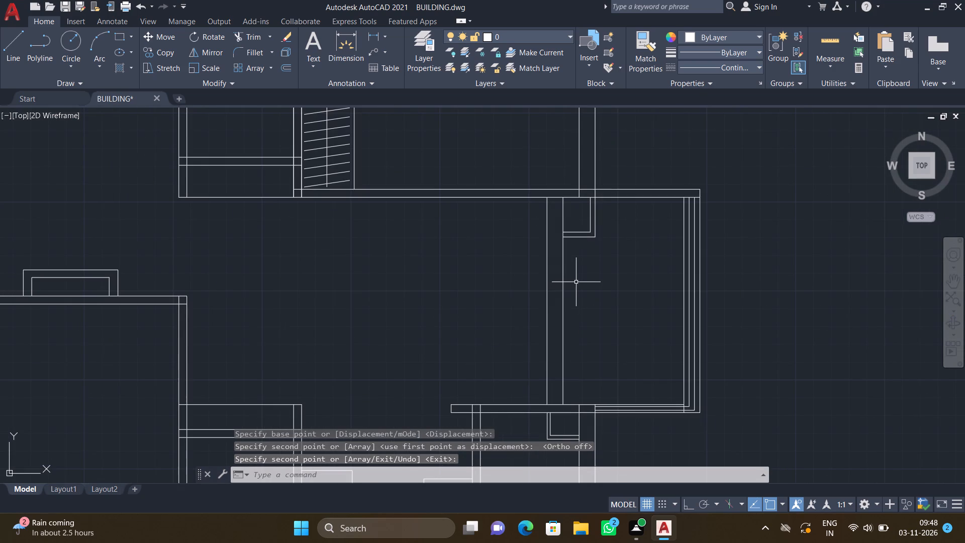
key("l")
key("Return")
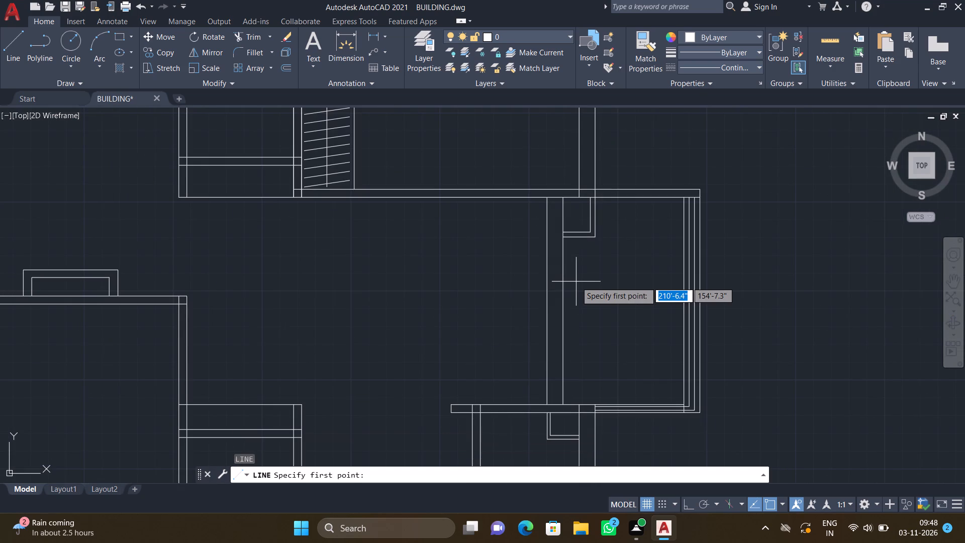
key("F8")
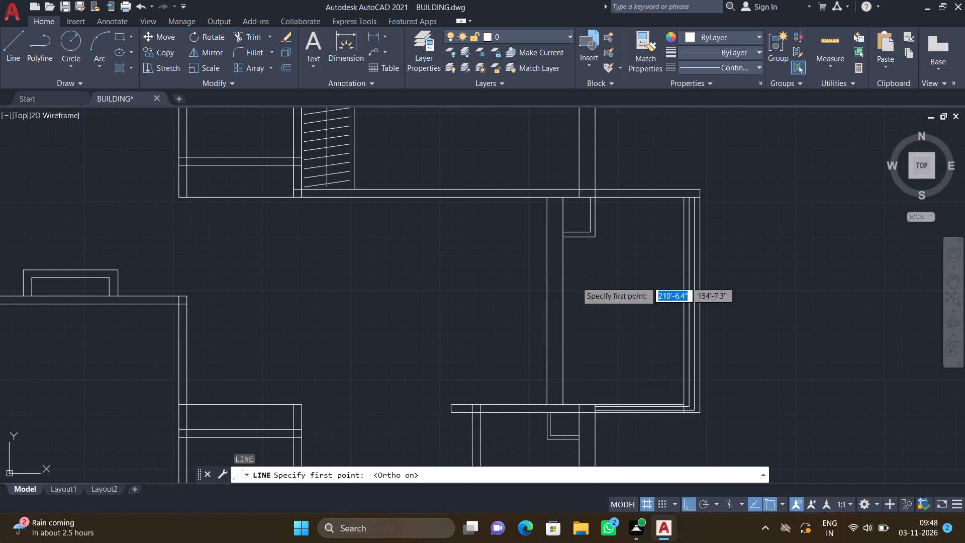
scroll(548, 257, "up", 2)
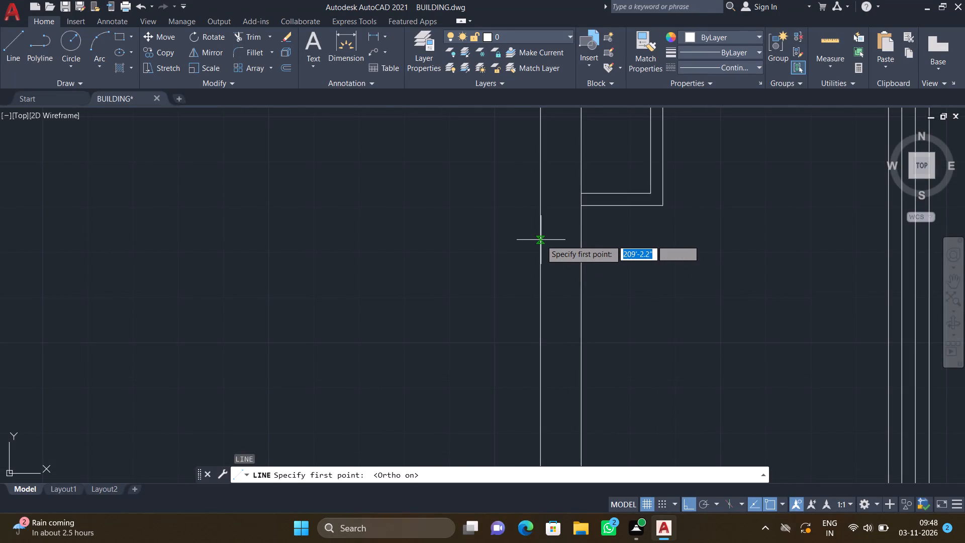
left_click(539, 234)
scroll(576, 232, "up", 2)
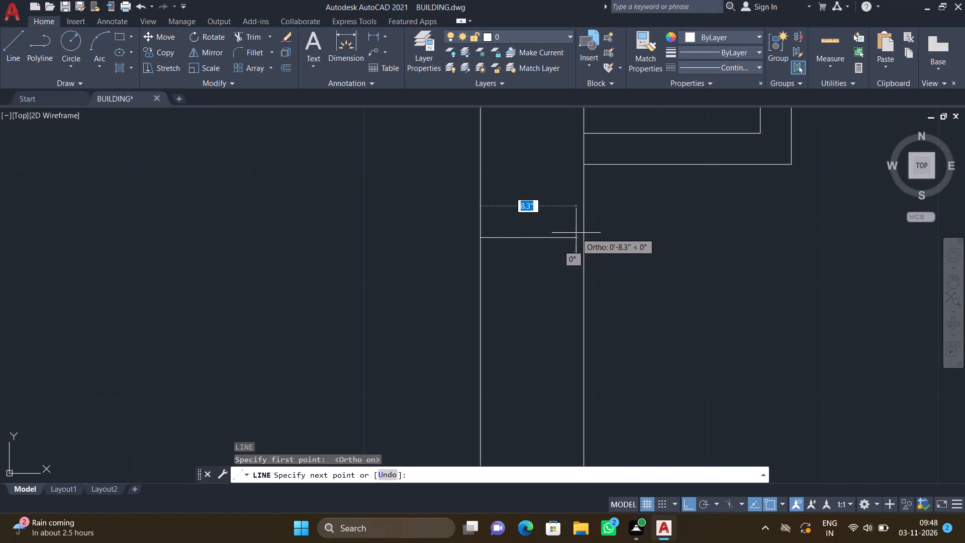
left_click(584, 234)
key("Return")
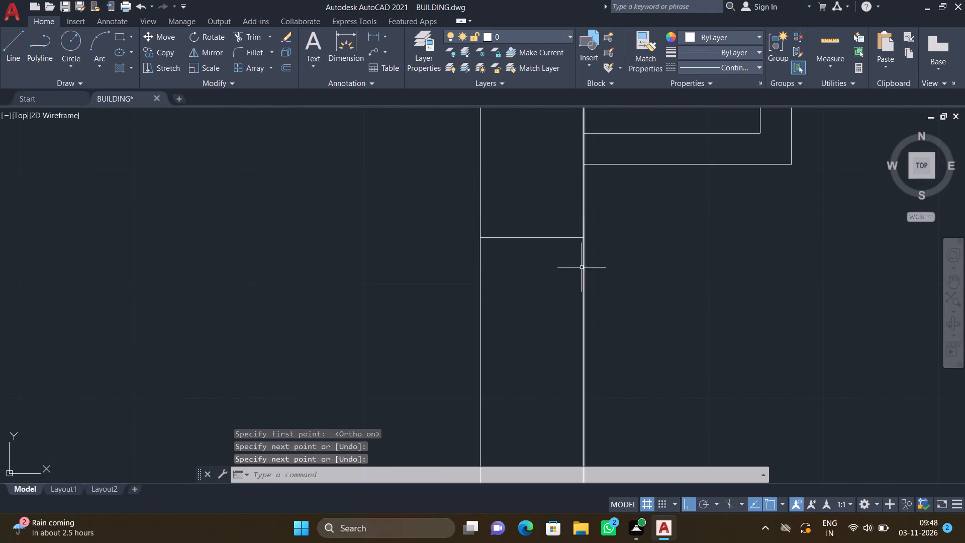
Draw a second horizontal end line across the same wall, a short distance north of the wall's south end.
scroll(577, 272, "down", 5)
scroll(568, 345, "up", 2)
key("l")
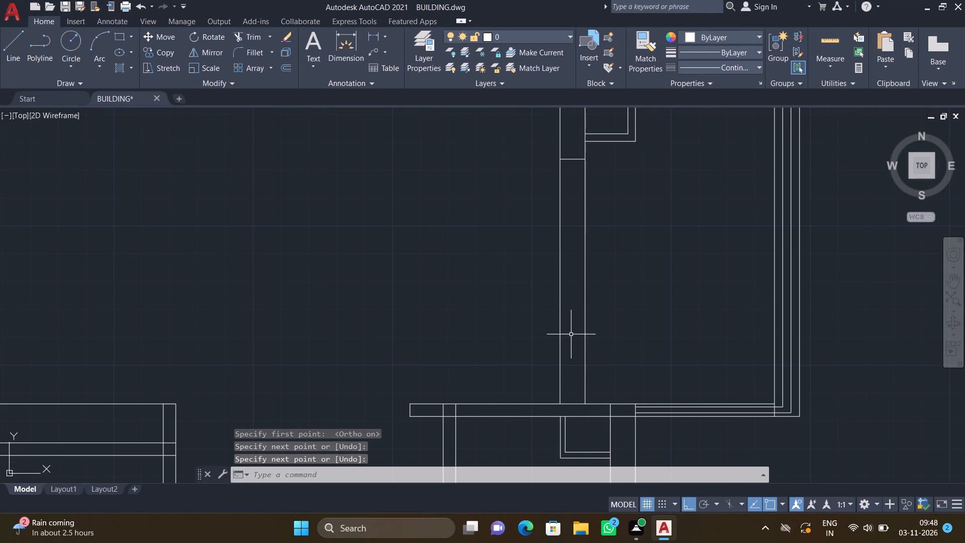
key("Return")
scroll(558, 339, "up", 1)
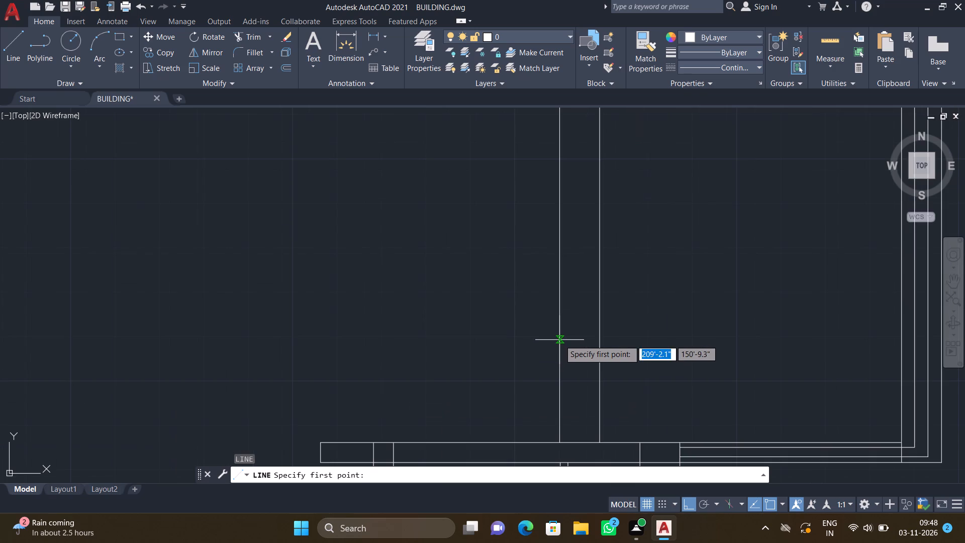
left_click(559, 340)
left_click(603, 337)
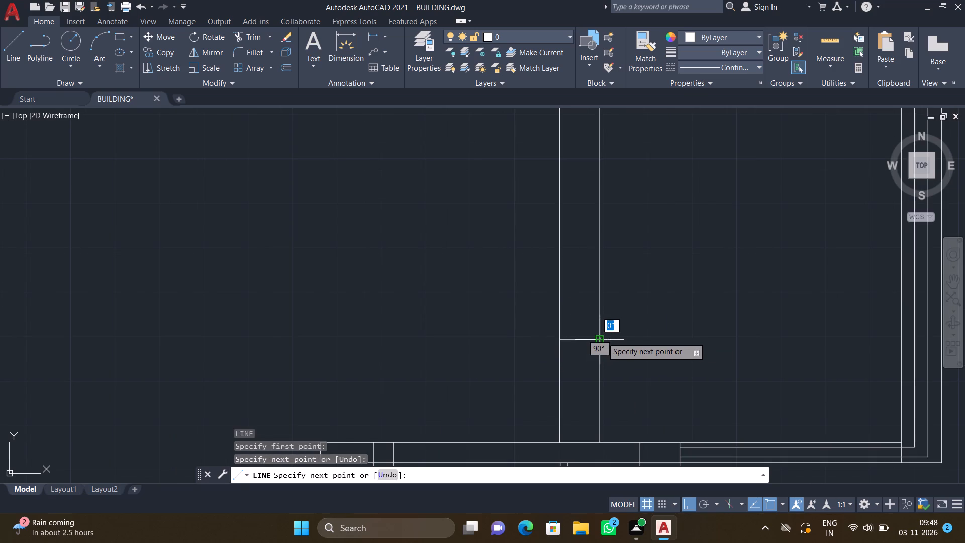
key("Return")
Draw a vertical inner window line between the two end lines, about a third of the wall thickness from its west face.
scroll(582, 292, "down", 2)
scroll(583, 201, "up", 2)
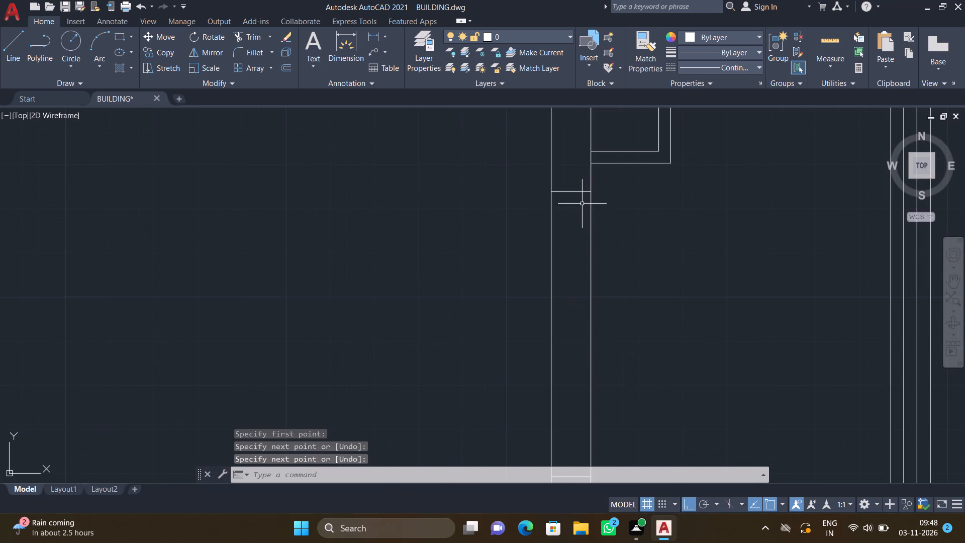
key("l")
key("Return")
scroll(567, 196, "up", 3)
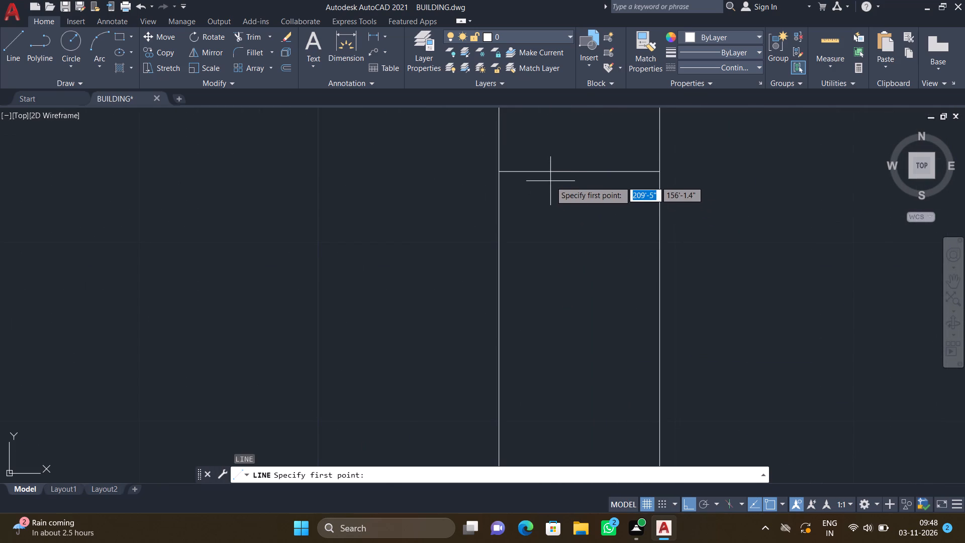
left_click_drag(550, 172, 553, 180)
scroll(559, 298, "down", 4)
scroll(559, 415, "down", 1)
scroll(562, 447, "up", 4)
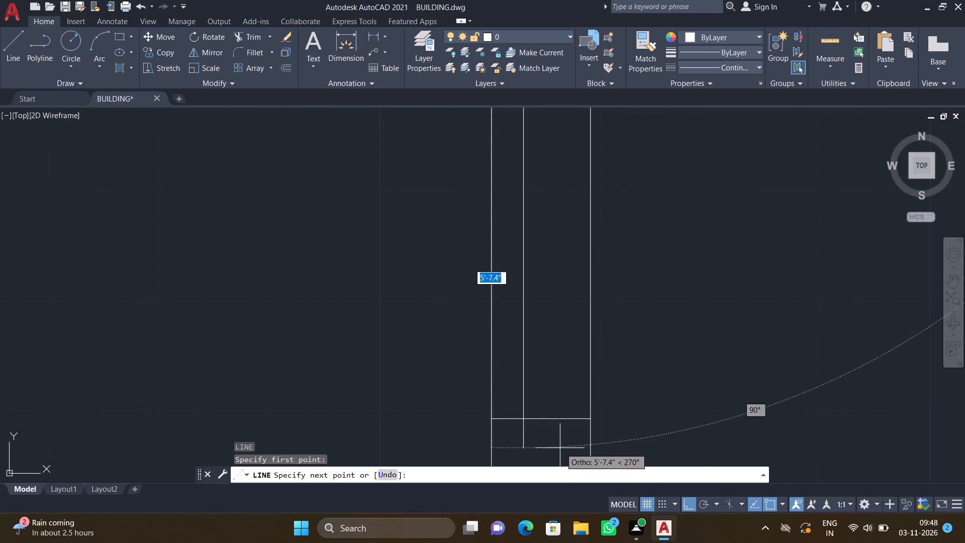
left_click(524, 418)
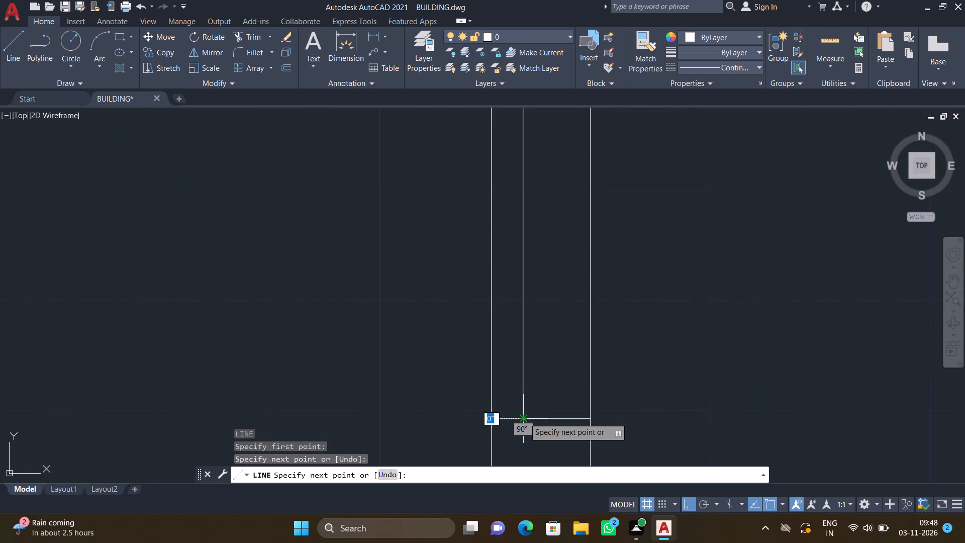
key("Return")
Draw a second vertical inner window line between the two end lines, about three fifths of the wall thickness from its west face.
key("l")
key("Return")
scroll(545, 297, "down", 2)
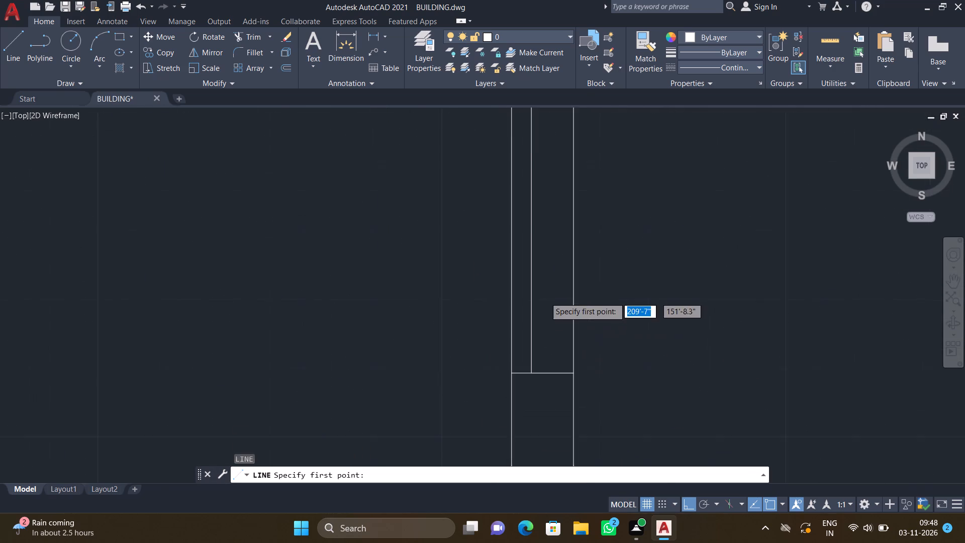
scroll(544, 297, "down", 1)
scroll(539, 150, "up", 3)
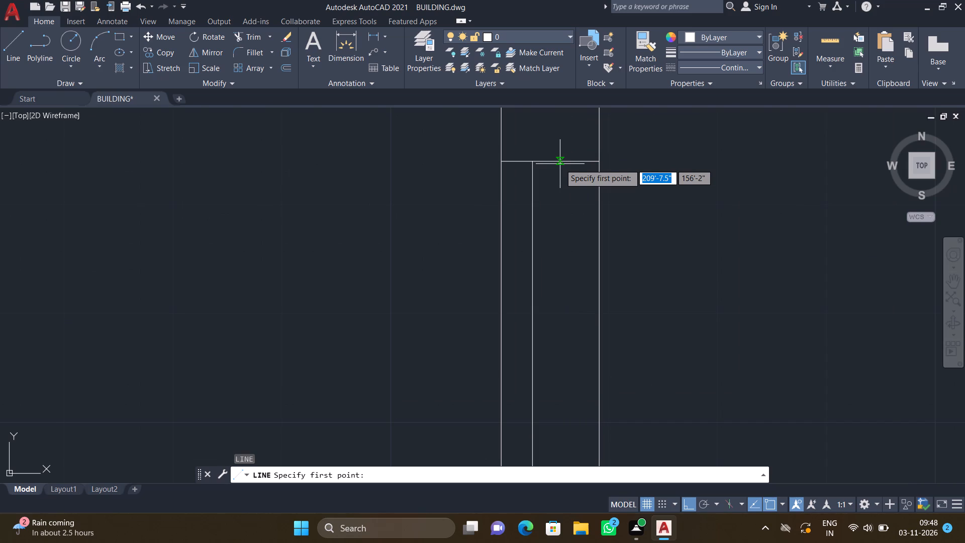
left_click_drag(560, 161, 562, 166)
scroll(561, 266, "down", 4)
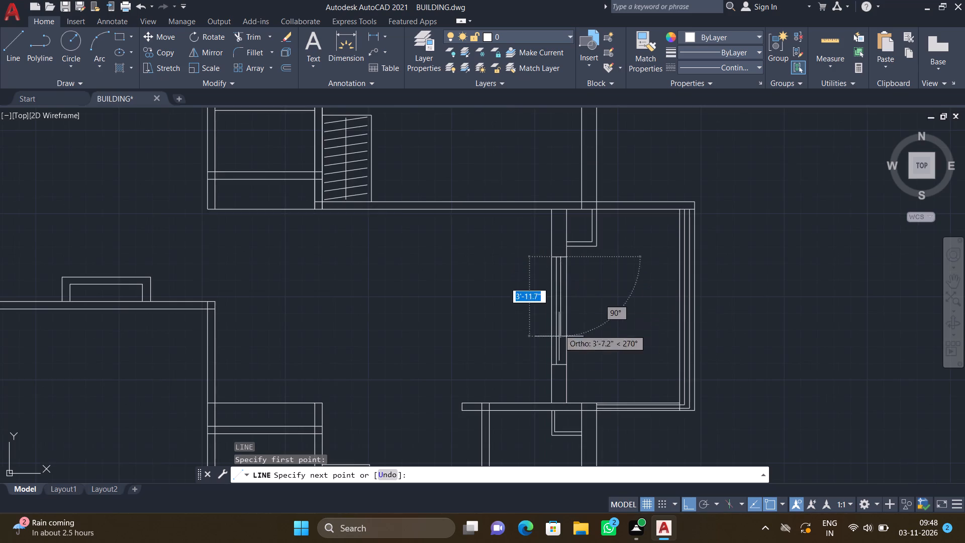
scroll(560, 347, "up", 3)
scroll(554, 414, "up", 3)
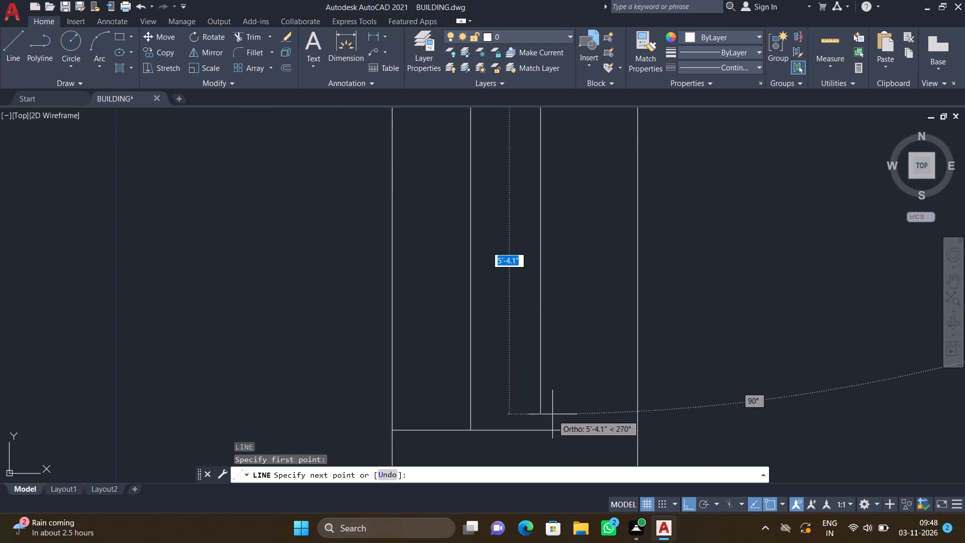
left_click(539, 429)
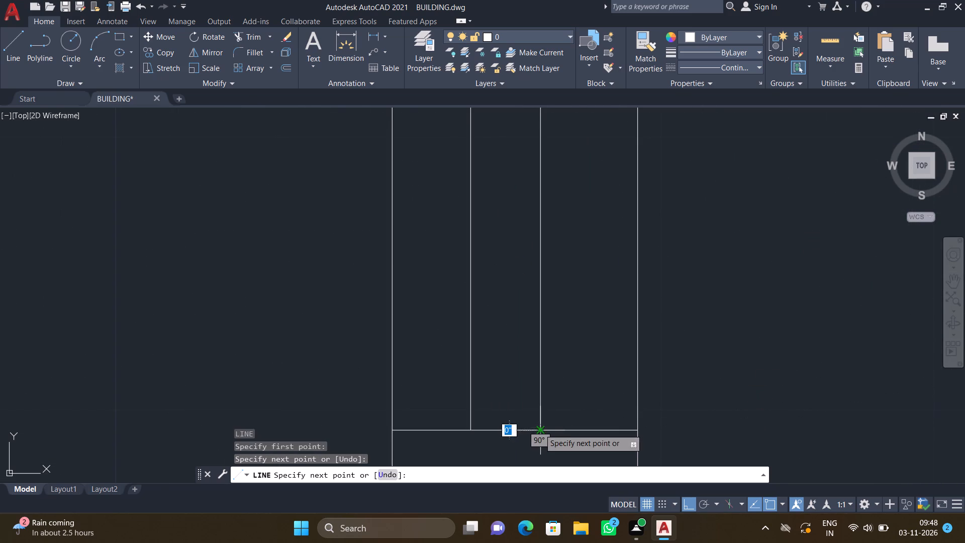
key("Return")
Copy the longer vertical spare window symbol by its northwest corner, with Ortho off, into the east wall of the northeast room.
scroll(547, 366, "down", 9)
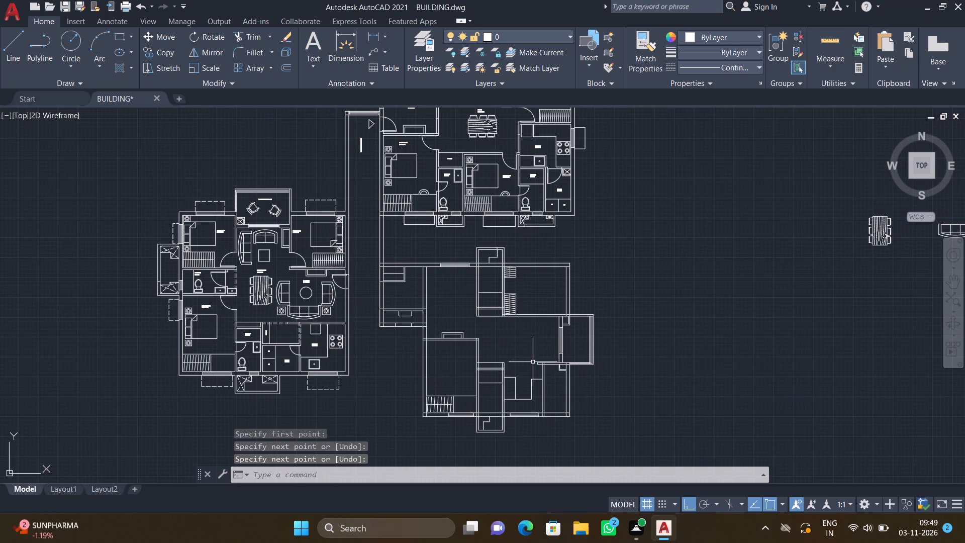
scroll(531, 359, "down", 5)
scroll(670, 364, "up", 3)
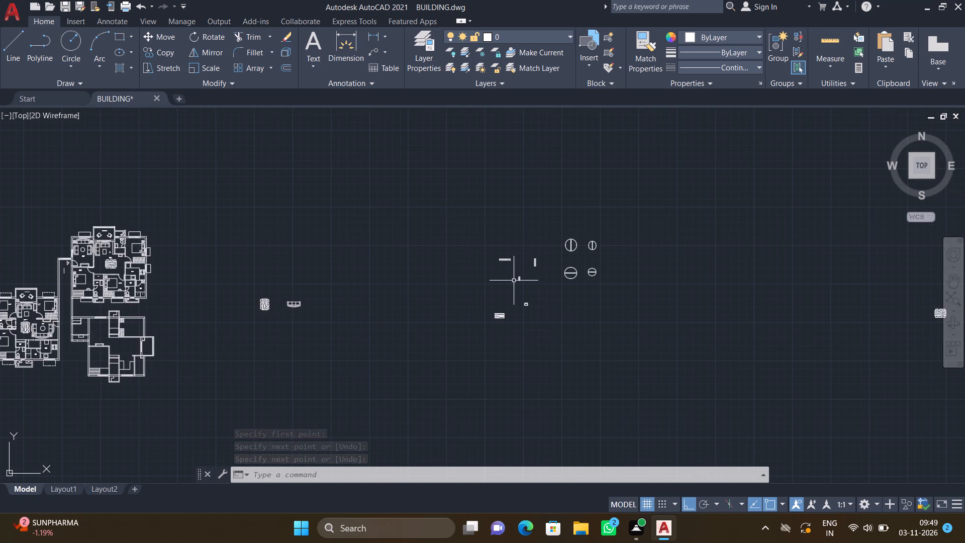
scroll(514, 277, "up", 4)
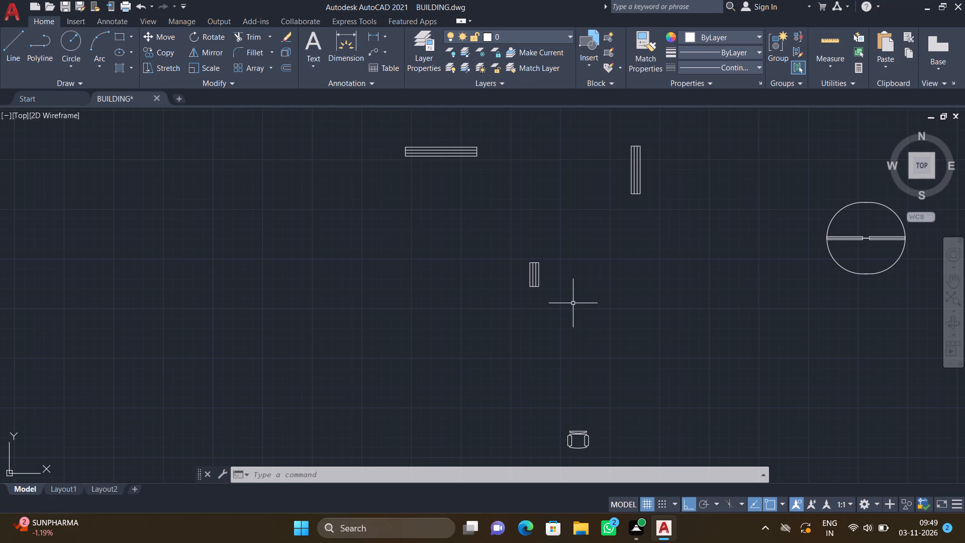
type("CO")
key("Return")
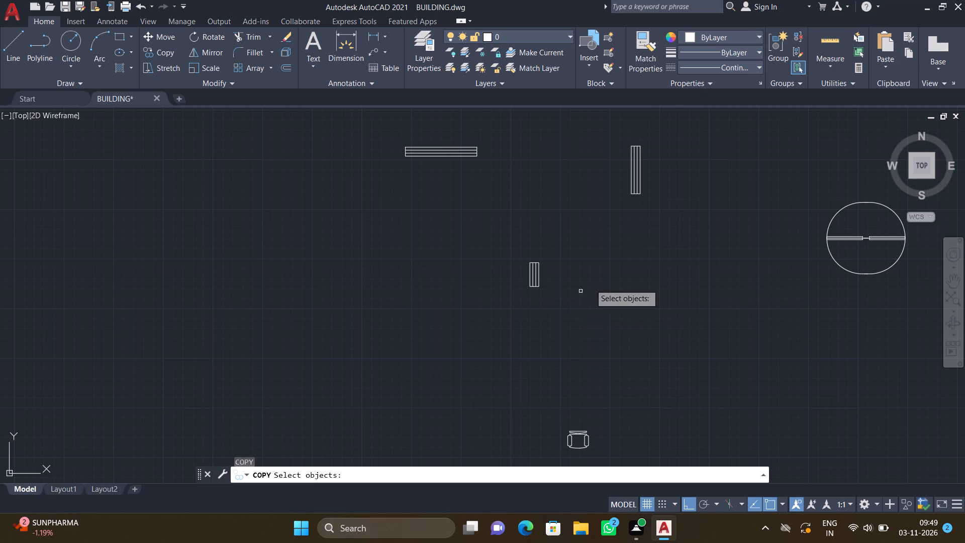
left_click(656, 218)
left_click(611, 106)
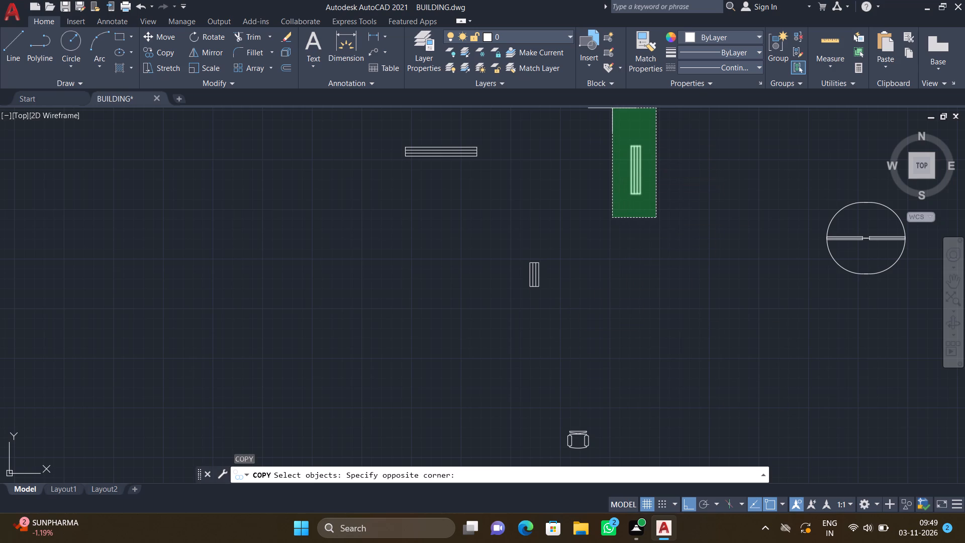
left_click(620, 141)
key("Return")
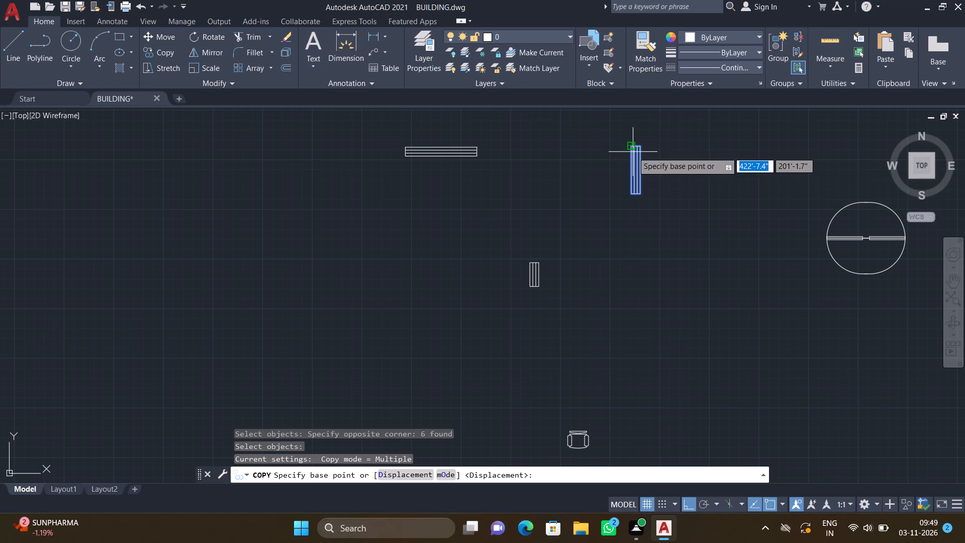
scroll(633, 152, "up", 3)
left_click(615, 130)
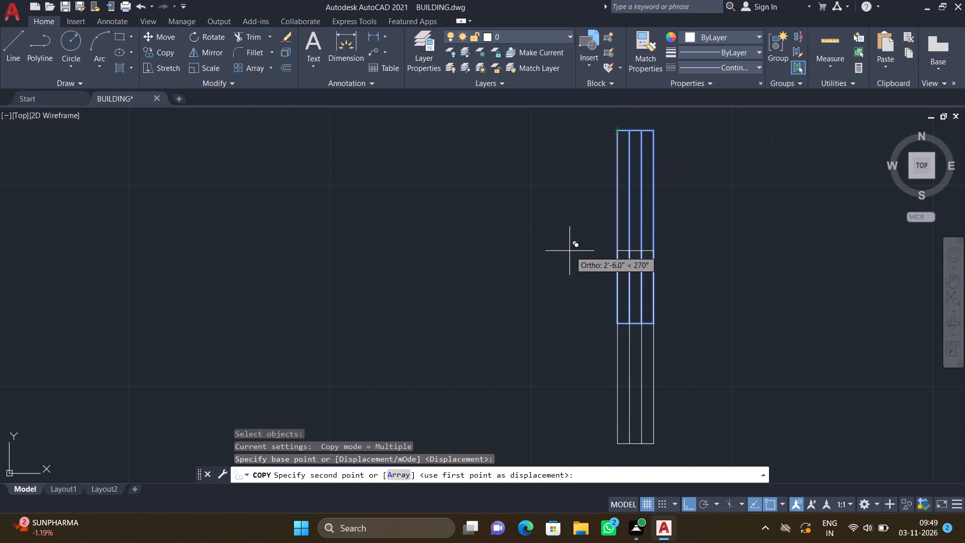
scroll(567, 254, "down", 6)
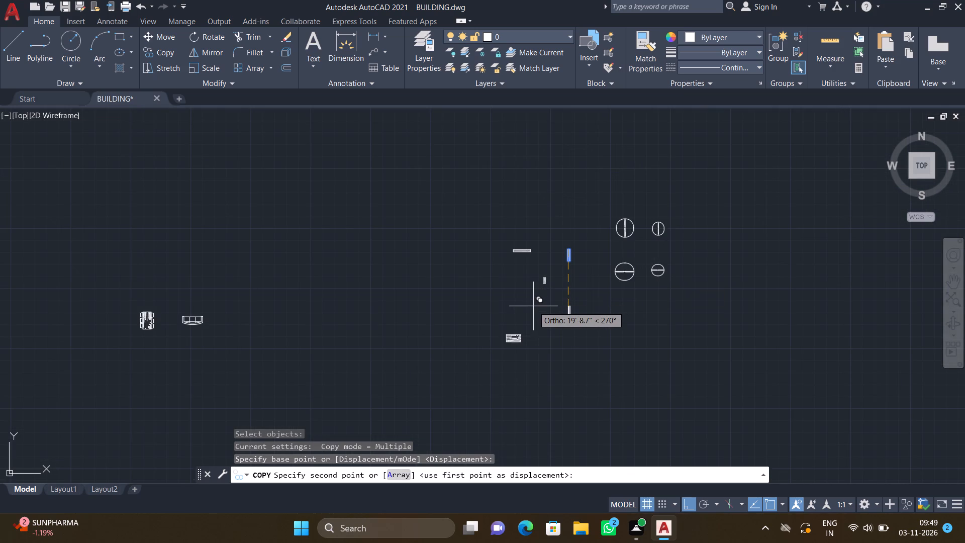
key("F8")
scroll(534, 305, "down", 4)
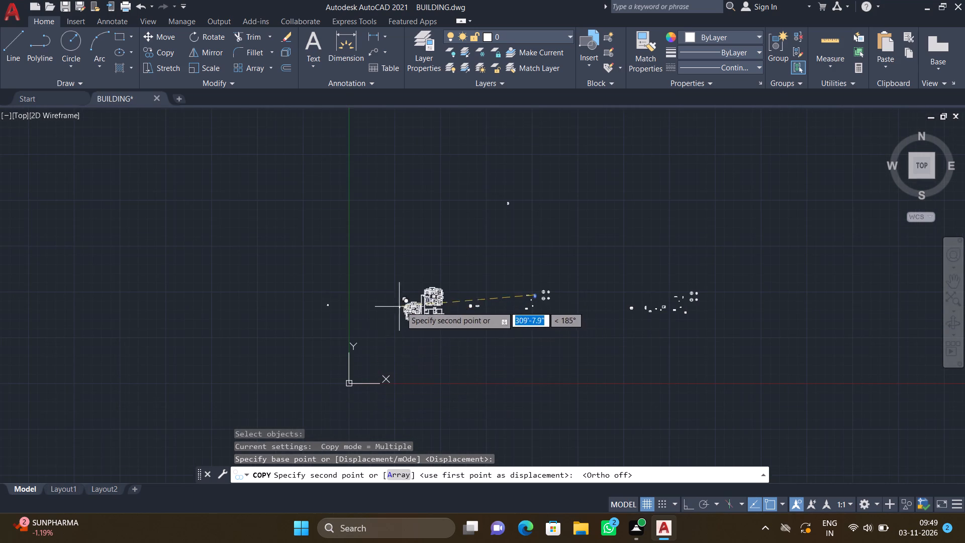
scroll(403, 309, "up", 3)
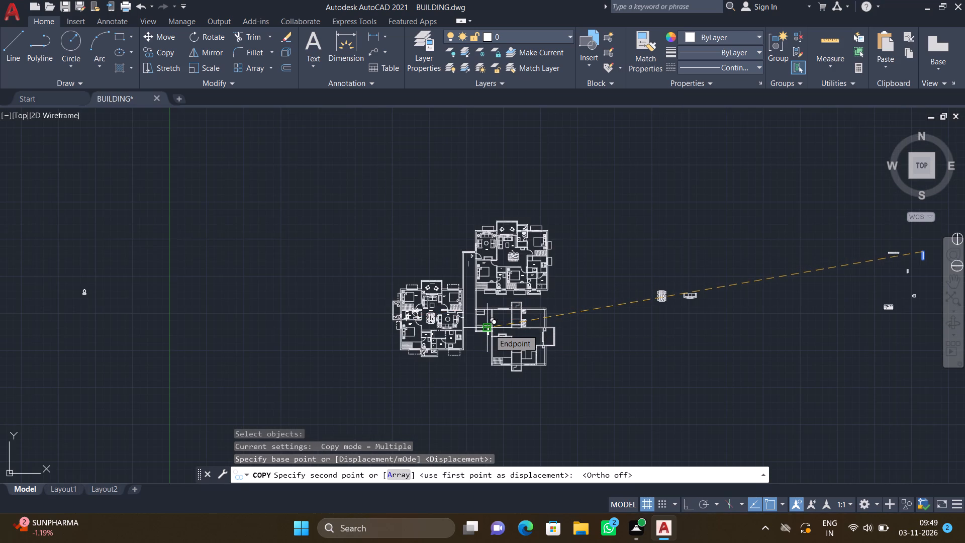
scroll(508, 339, "up", 2)
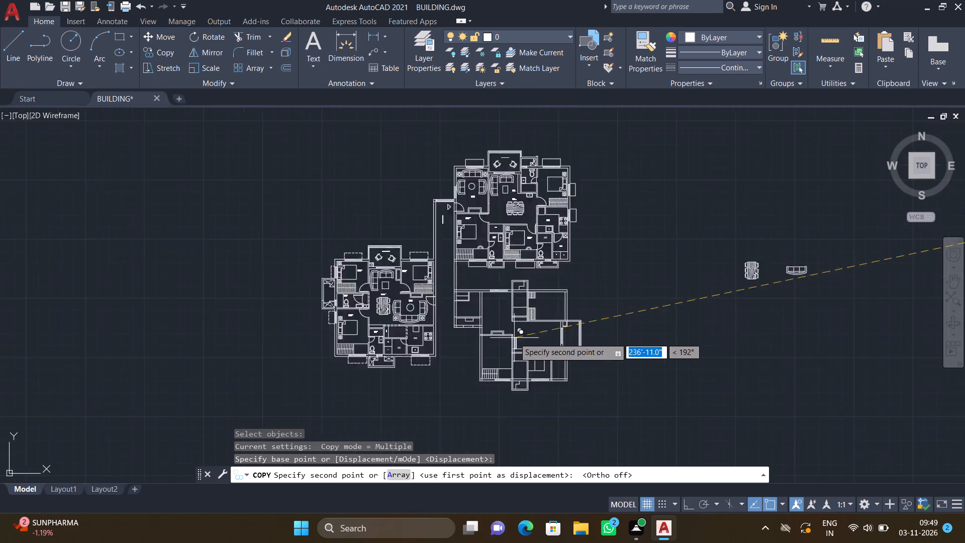
scroll(518, 338, "up", 1)
scroll(629, 287, "up", 1)
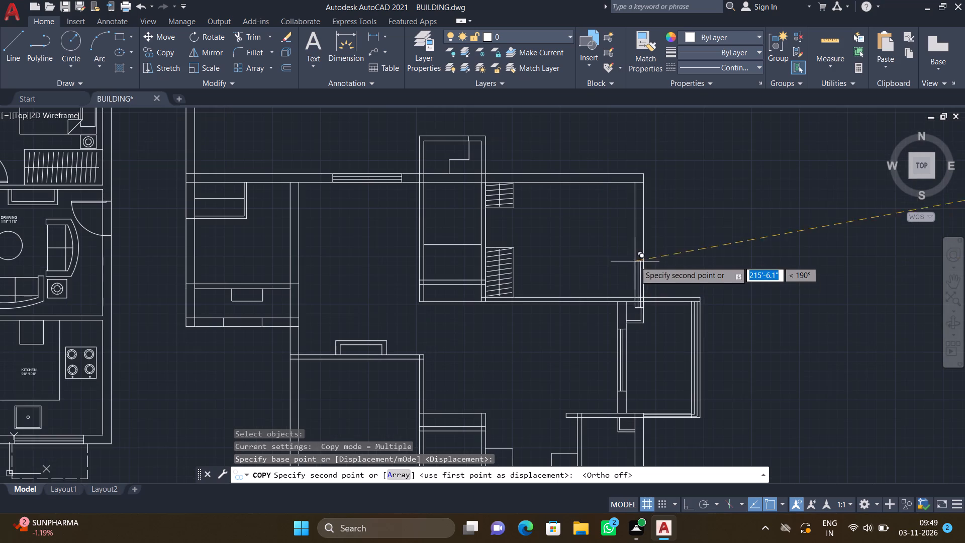
scroll(646, 216, "up", 1)
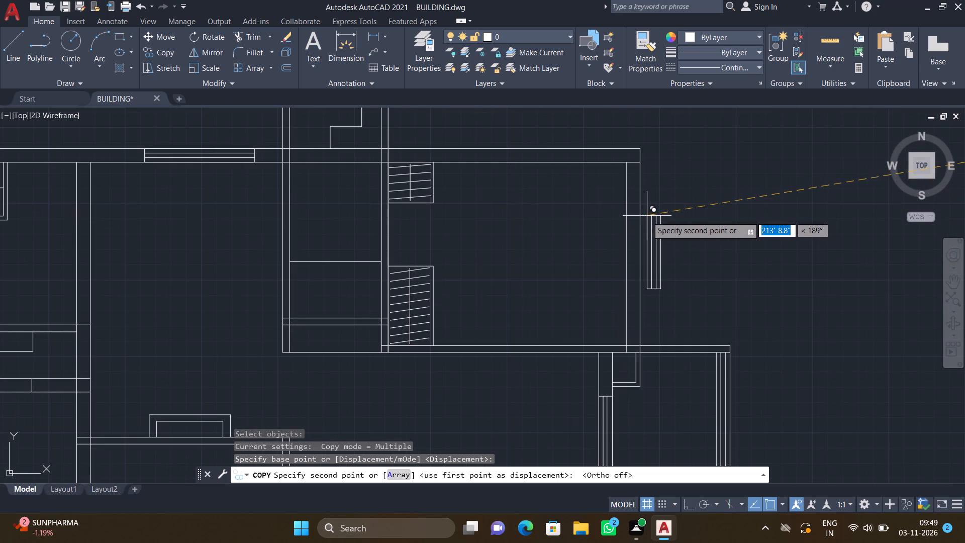
scroll(637, 213, "up", 4)
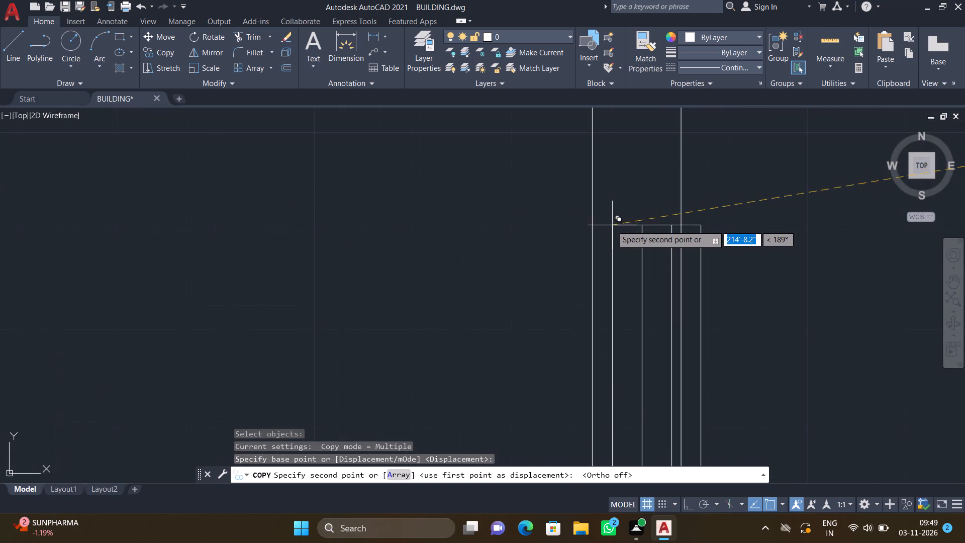
left_click(593, 215)
scroll(568, 297, "down", 6)
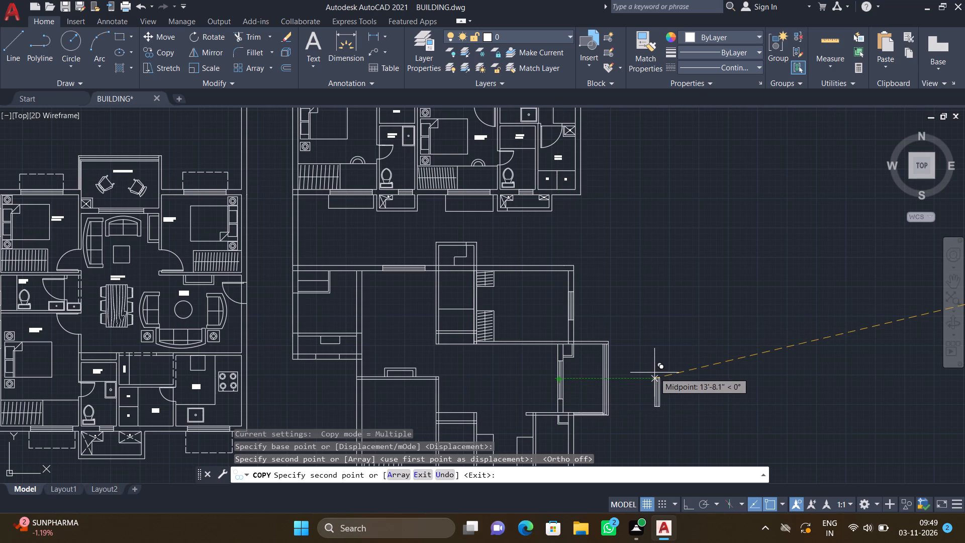
key("Return")
With Ortho on, rotate the short vertical spare window symbol 90° clockwise about its northwest corner so it lies horizontally.
scroll(649, 354, "down", 5)
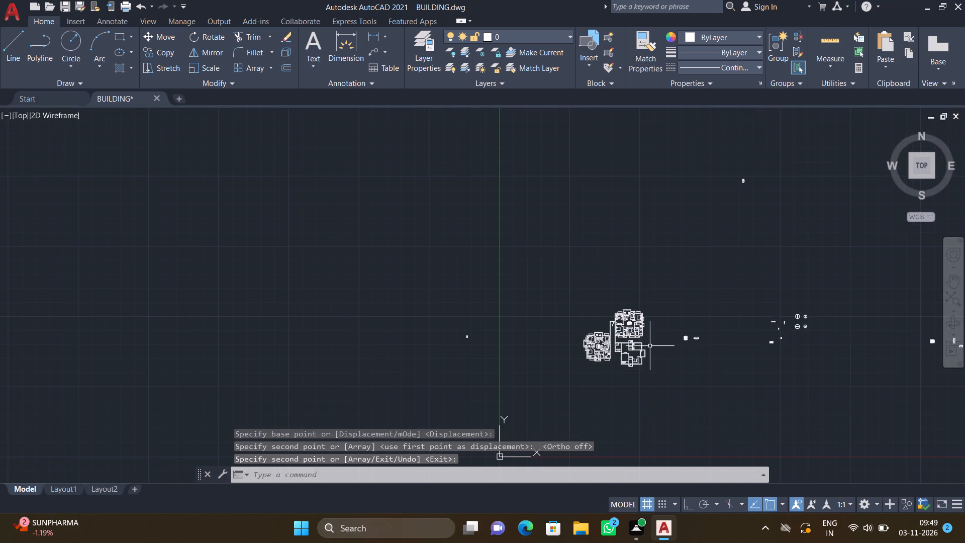
scroll(805, 332, "up", 3)
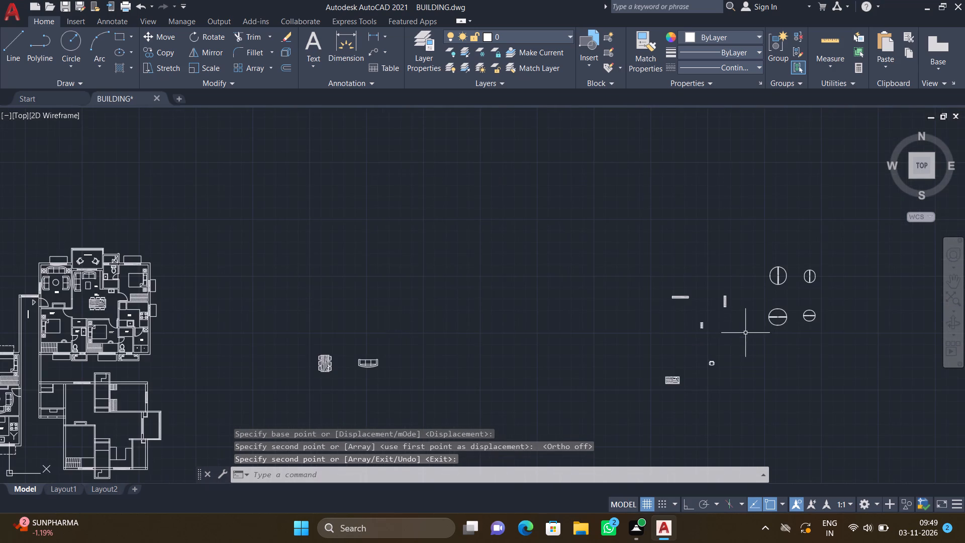
scroll(700, 329, "up", 3)
type("RO")
key("Return")
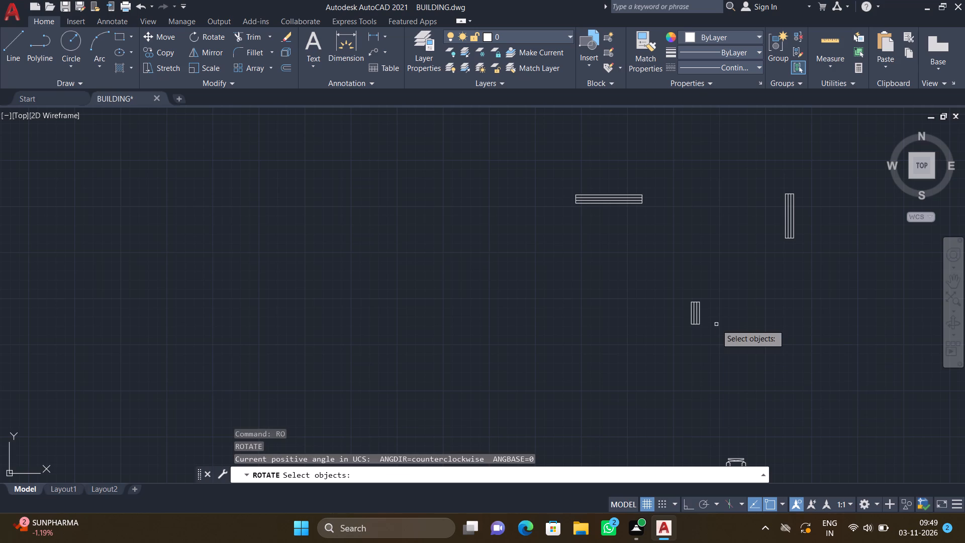
key("F8")
left_click_drag(733, 337, 729, 337)
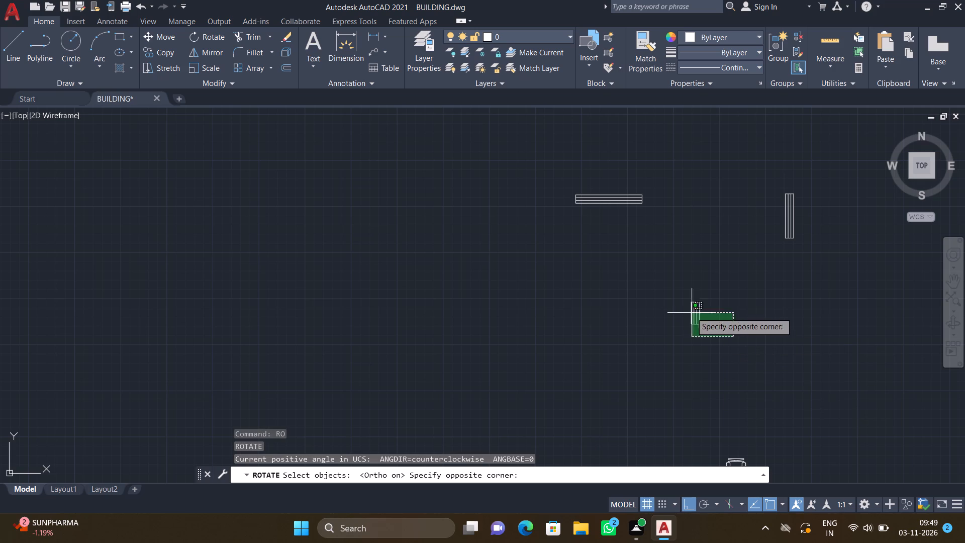
left_click(661, 268)
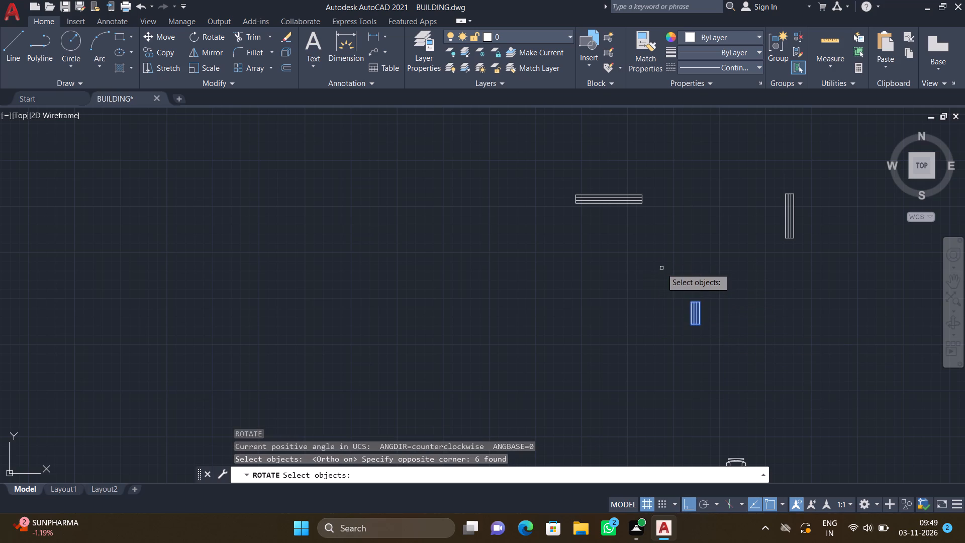
key("Return")
scroll(689, 311, "up", 2)
left_click(688, 286)
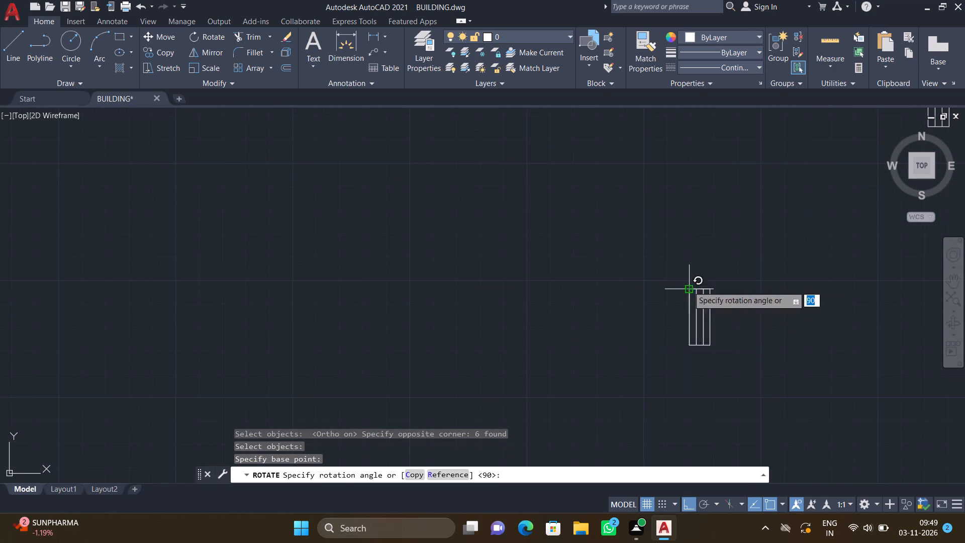
left_click(669, 364)
Copy the short horizontal spare window symbol by its northwest corner, with Ortho off, into the north wall at the narrow north projection.
type("CO")
key("Return")
left_click_drag(720, 335, 708, 329)
left_click(557, 232)
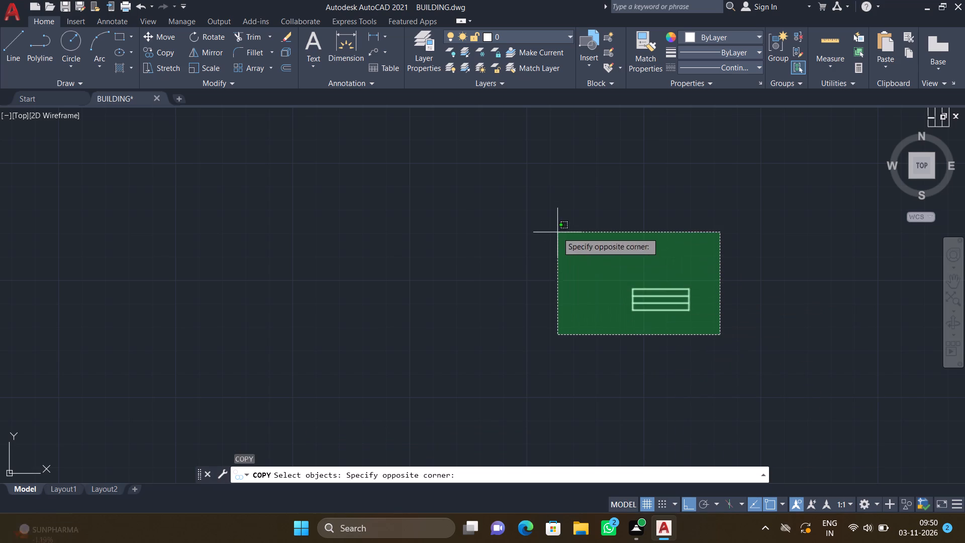
key("Return")
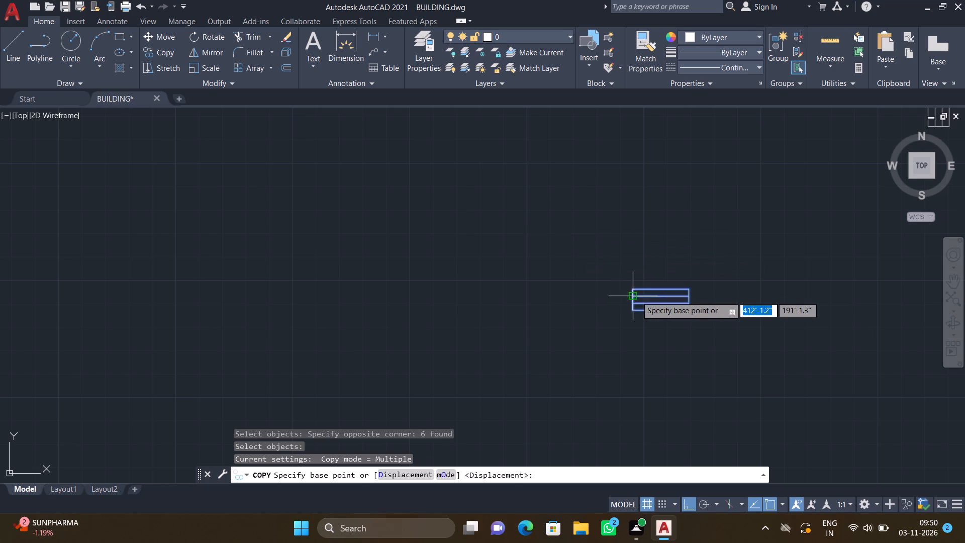
scroll(636, 296, "up", 2)
left_click(622, 280)
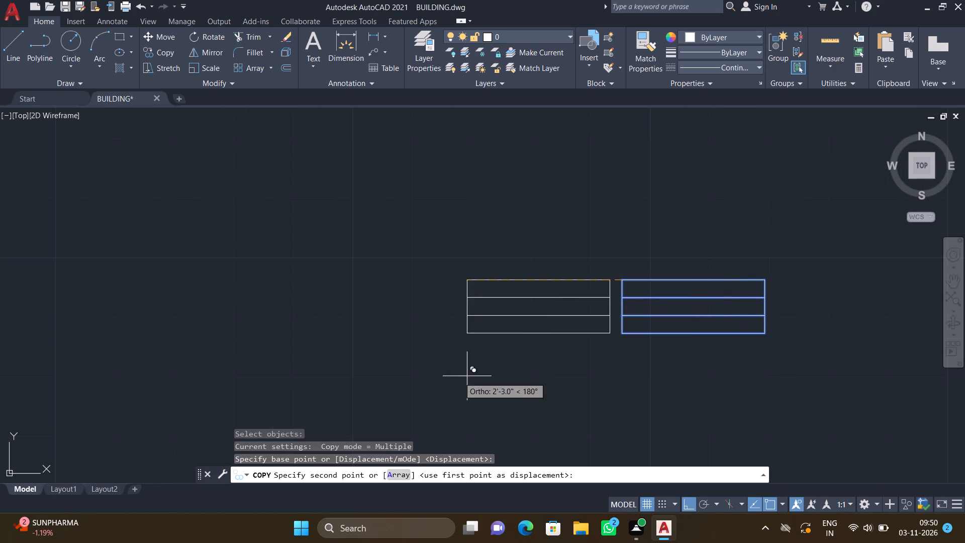
key("F8")
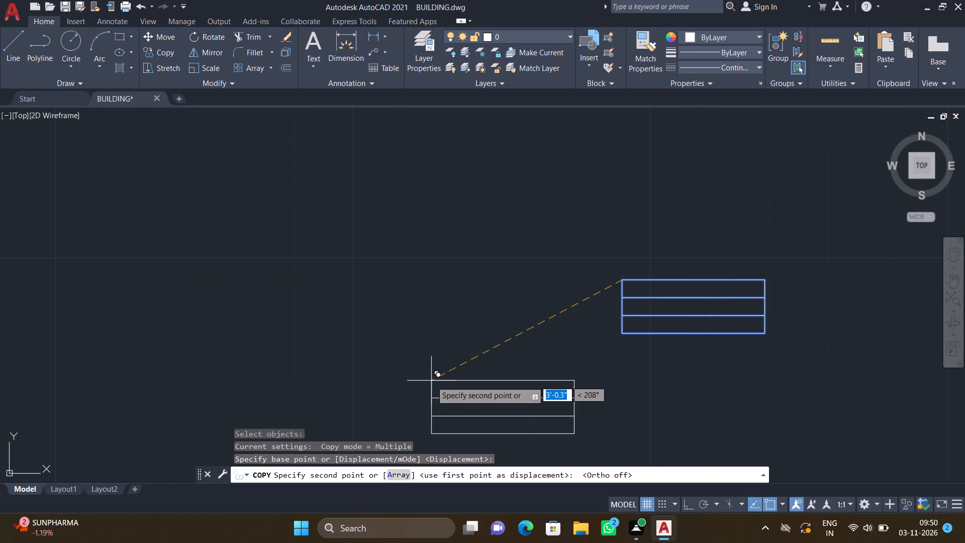
scroll(417, 362, "down", 5)
scroll(282, 403, "down", 5)
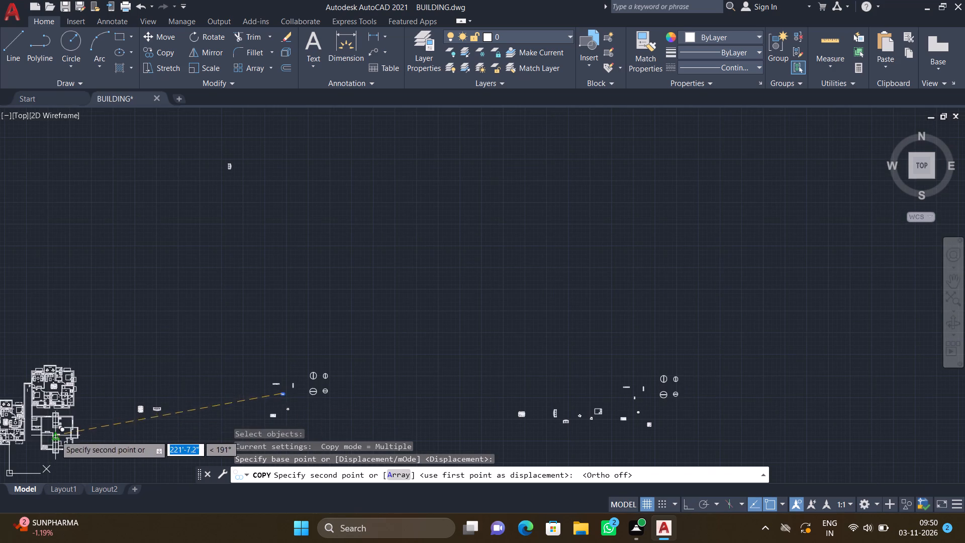
scroll(175, 374, "down", 4)
scroll(54, 445, "up", 3)
scroll(421, 187, "up", 1)
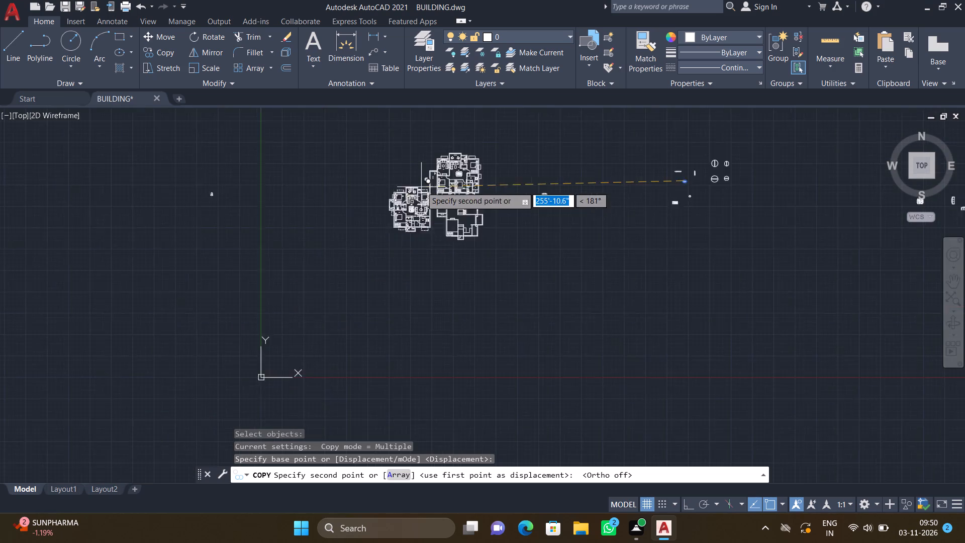
scroll(421, 187, "up", 3)
scroll(499, 243, "up", 3)
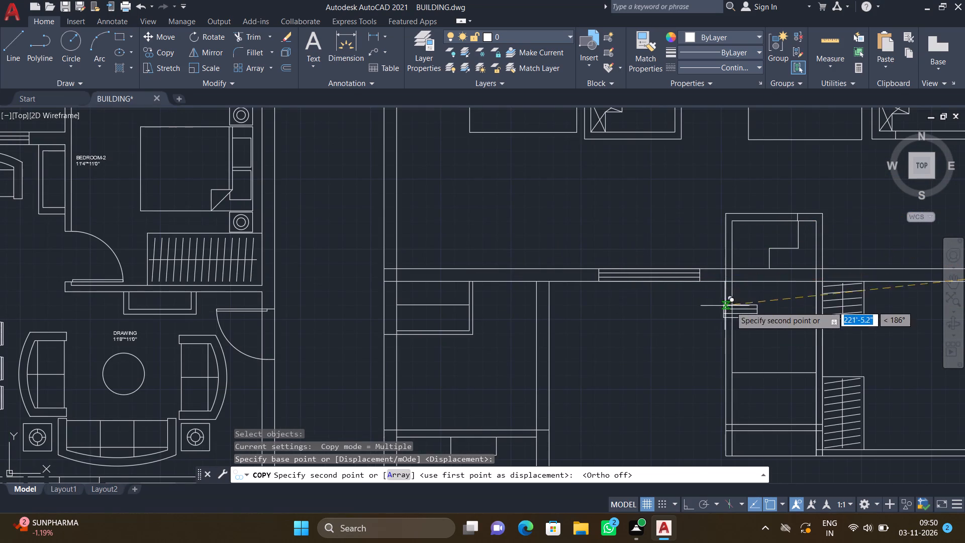
scroll(776, 299, "up", 2)
scroll(671, 237, "up", 2)
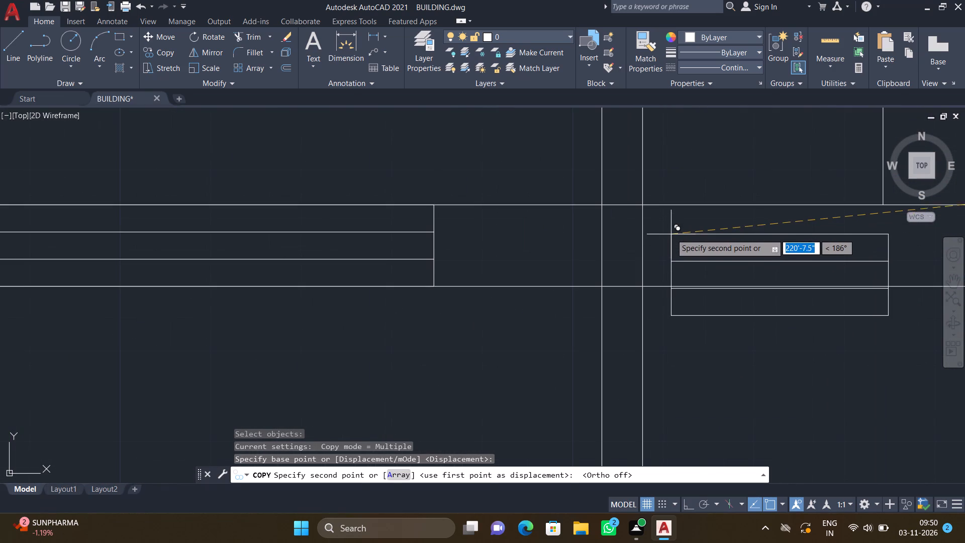
scroll(666, 210, "up", 1)
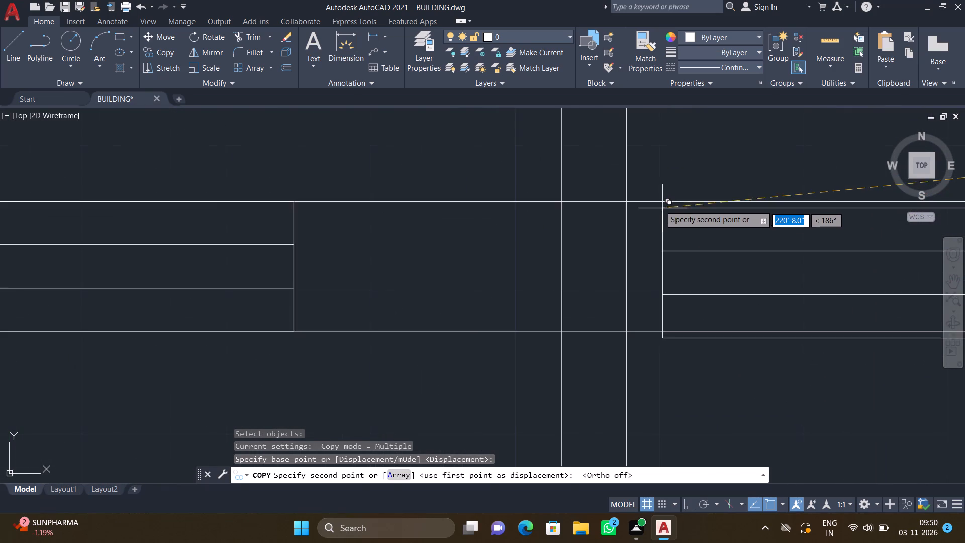
scroll(659, 205, "up", 1)
left_click(643, 199)
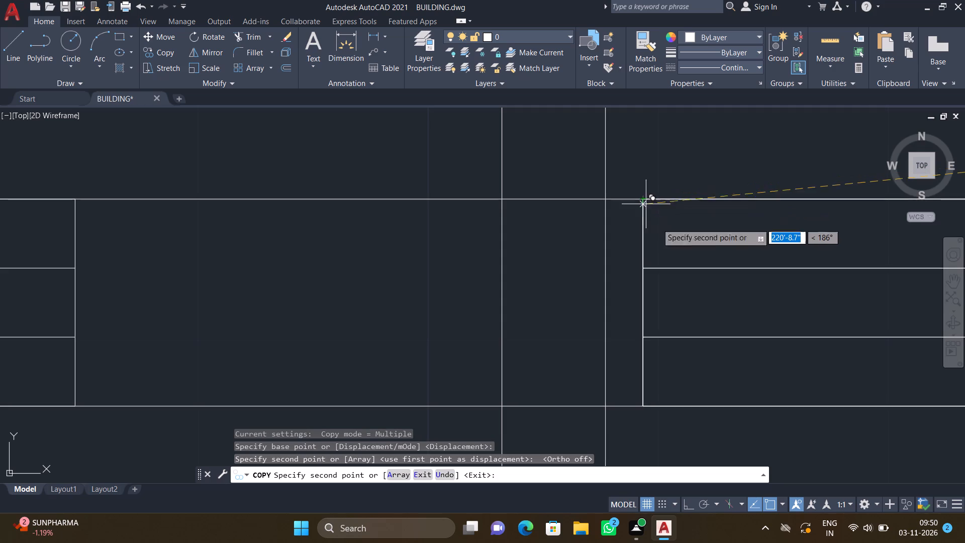
Place another copy of the short window symbol in the south wall at the narrow south projection, fitted between the wall lines.
scroll(661, 269, "down", 6)
scroll(684, 326, "down", 5)
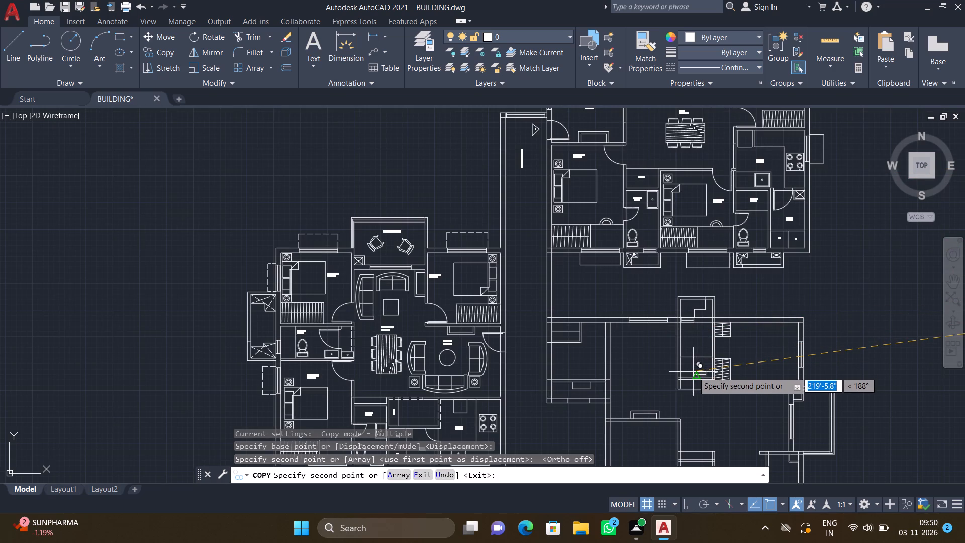
scroll(690, 379, "down", 5)
scroll(684, 404, "up", 5)
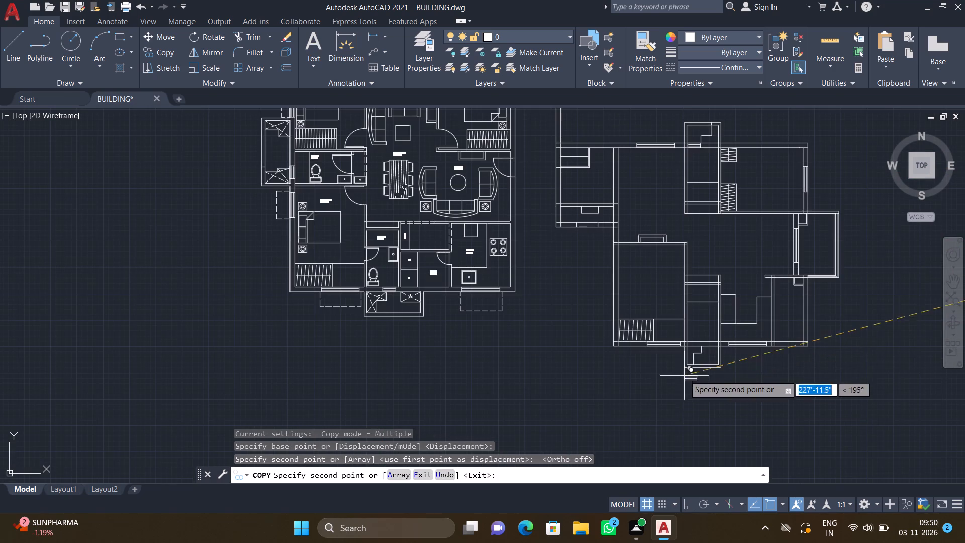
scroll(702, 346, "up", 3)
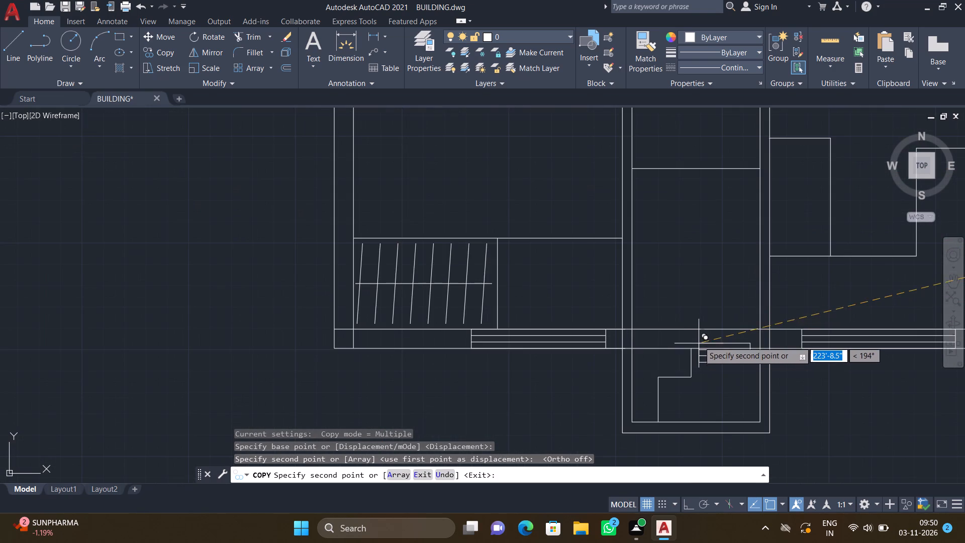
scroll(698, 338, "up", 6)
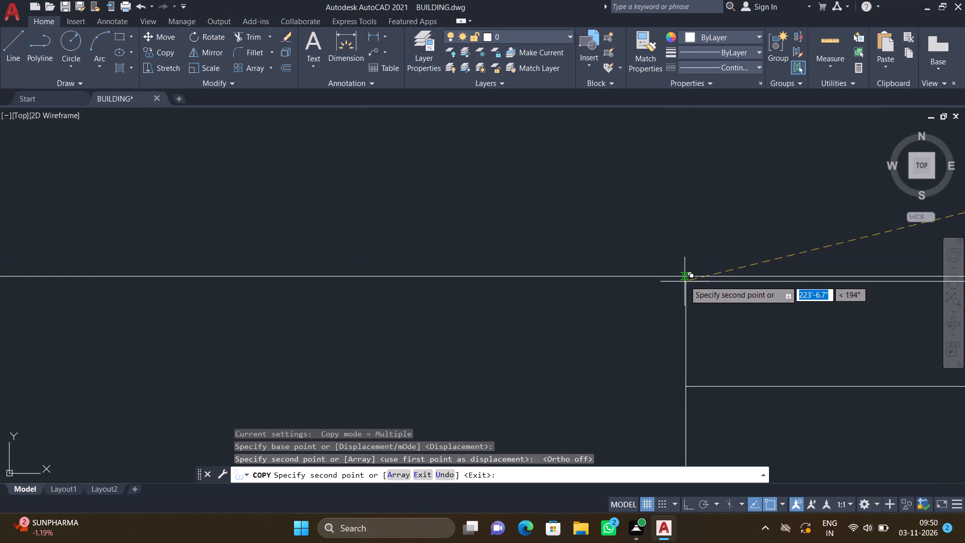
left_click(683, 278)
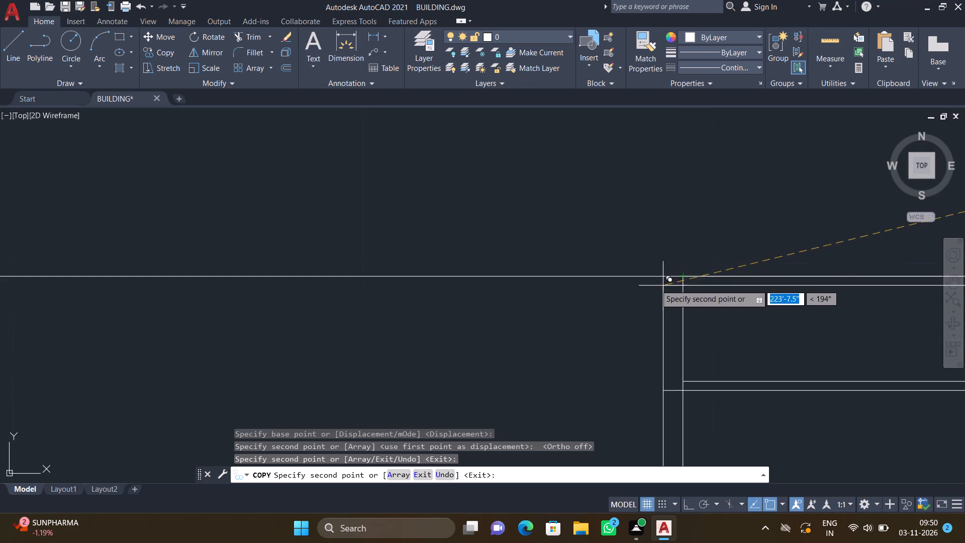
Place a third copy of the short window symbol in the northeast room's north wall, east of the wardrobe, and finish copying.
scroll(629, 276, "down", 6)
scroll(636, 231, "down", 5)
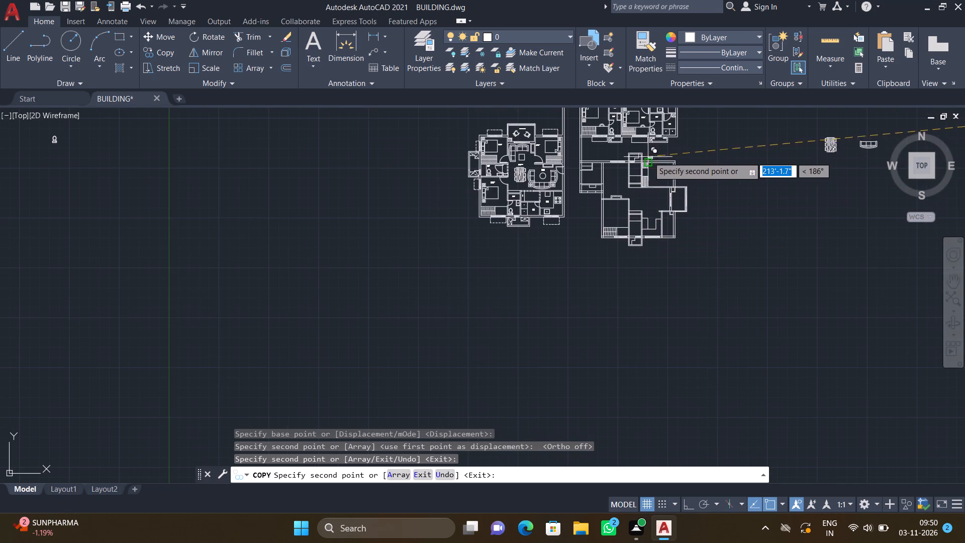
scroll(649, 157, "up", 8)
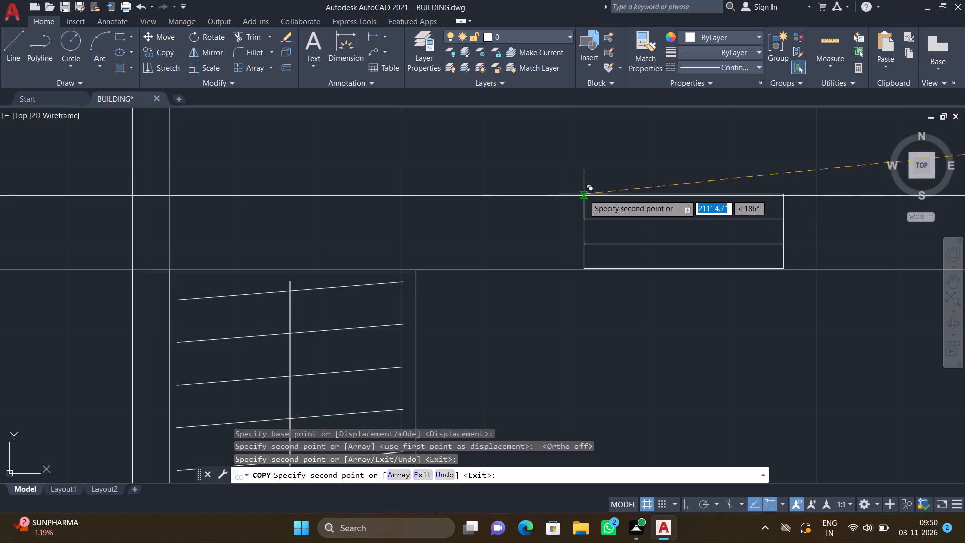
scroll(591, 198, "up", 1)
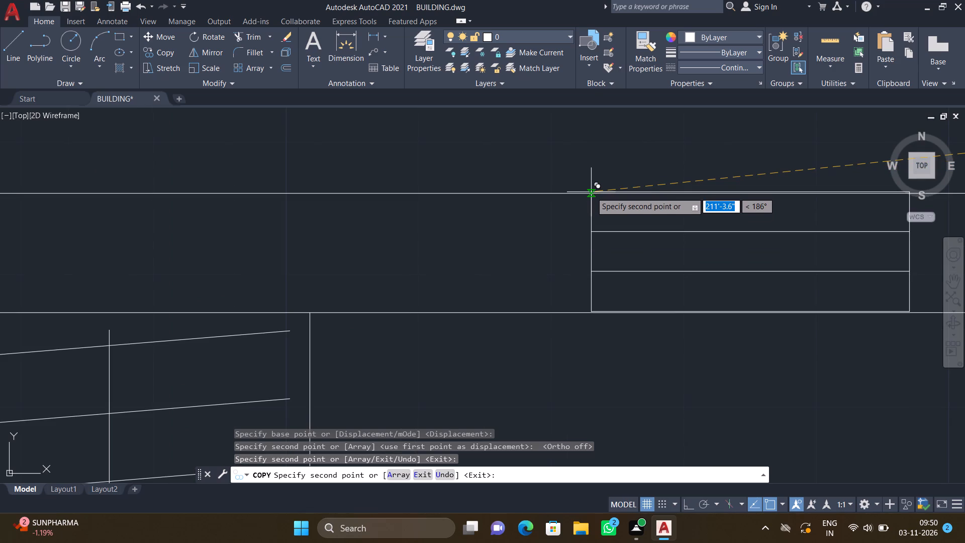
left_click(591, 194)
scroll(619, 265, "down", 5)
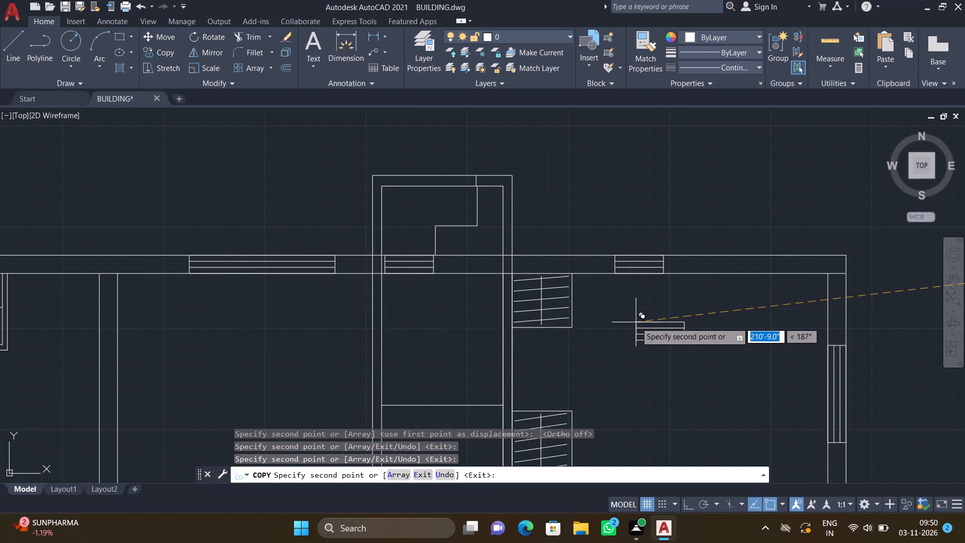
scroll(624, 336, "down", 3)
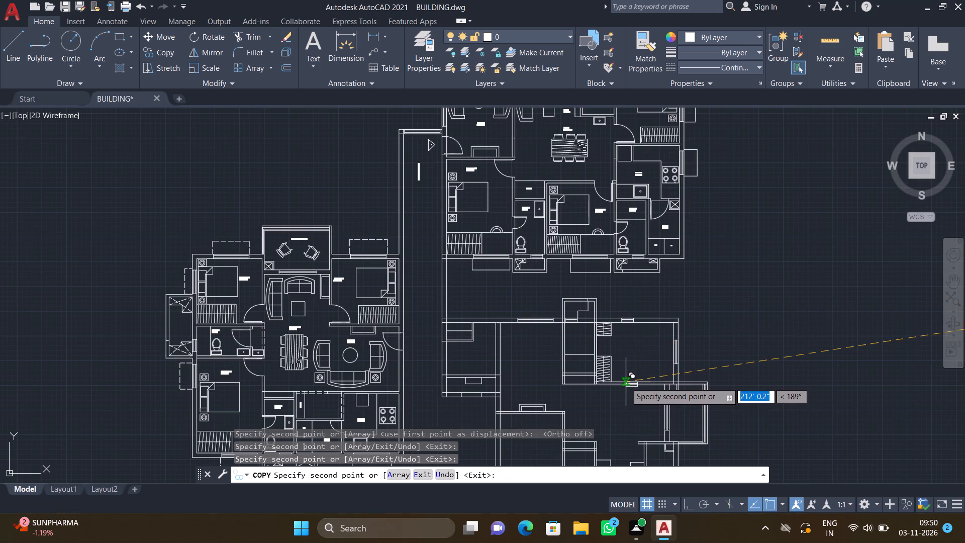
key("Return")
Copy the furnished northern flat's three-seat drawing-room sofa by its back's midpoint to just below the unfurnished plan's wide north-wall window.
scroll(585, 379, "down", 1)
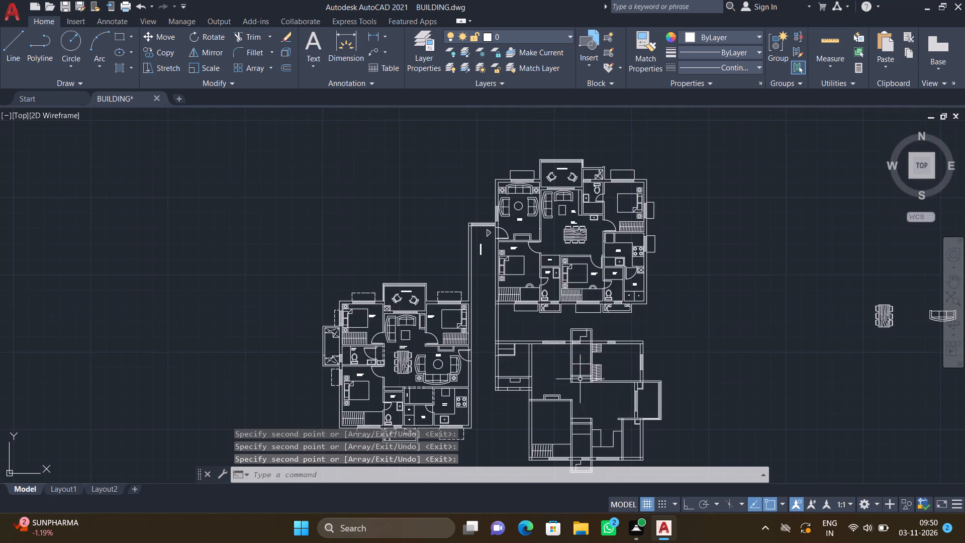
scroll(547, 349, "down", 3)
scroll(544, 320, "up", 2)
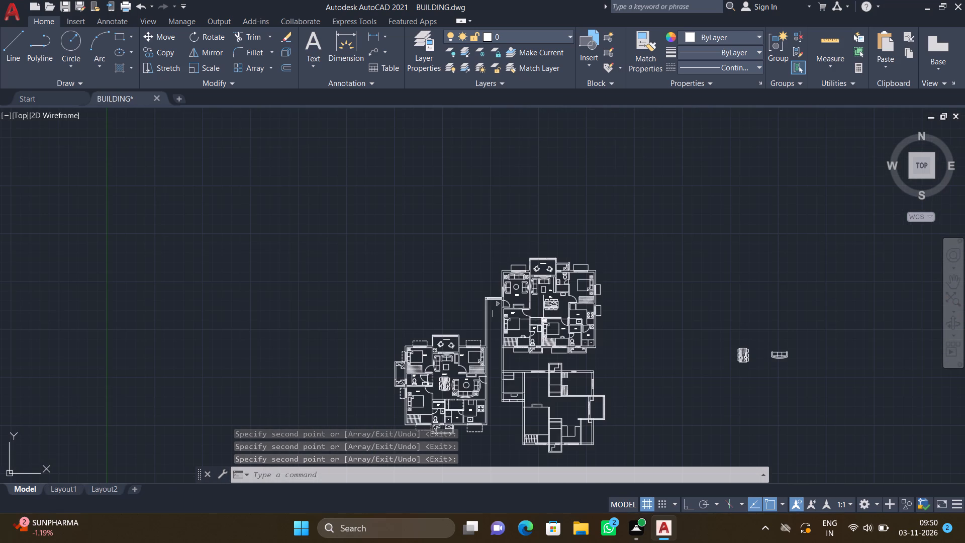
scroll(523, 303, "up", 3)
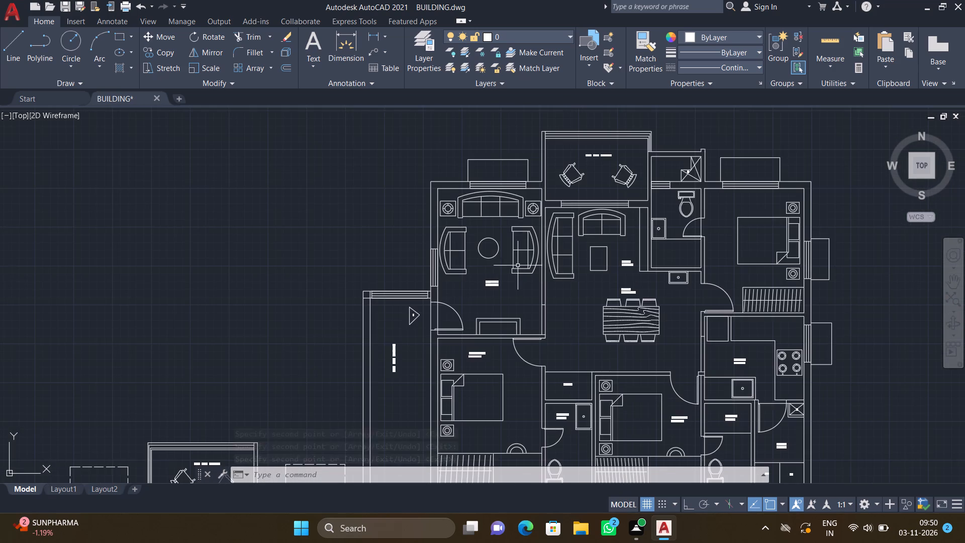
scroll(519, 201, "up", 3)
type("CO")
key("Return")
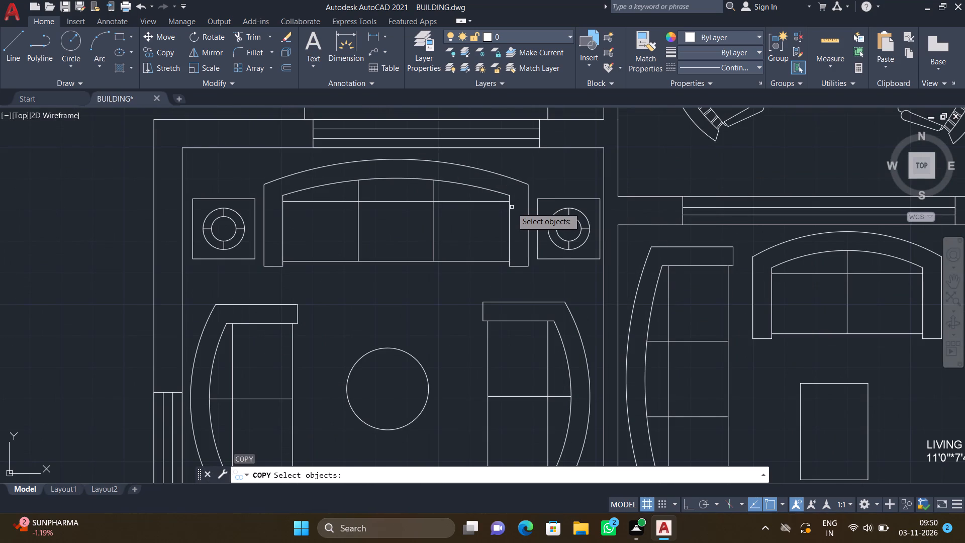
left_click(509, 202)
key("Return")
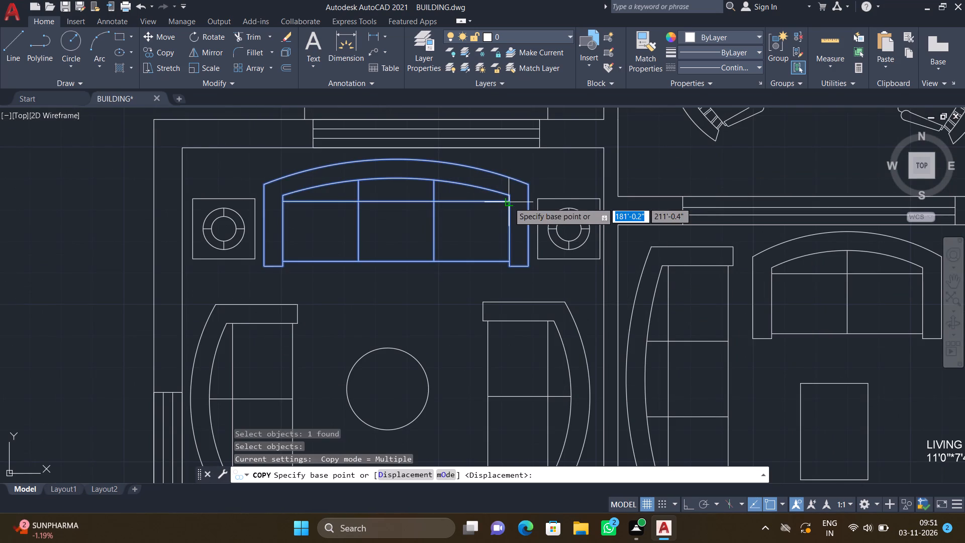
left_click(402, 158)
scroll(422, 265, "down", 12)
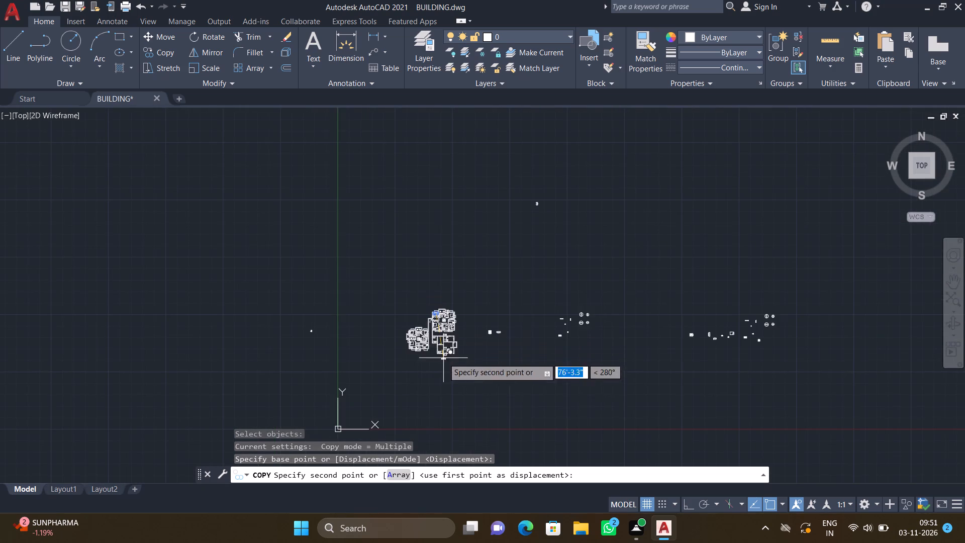
scroll(439, 376, "up", 5)
scroll(435, 149, "down", 3)
scroll(434, 120, "up", 3)
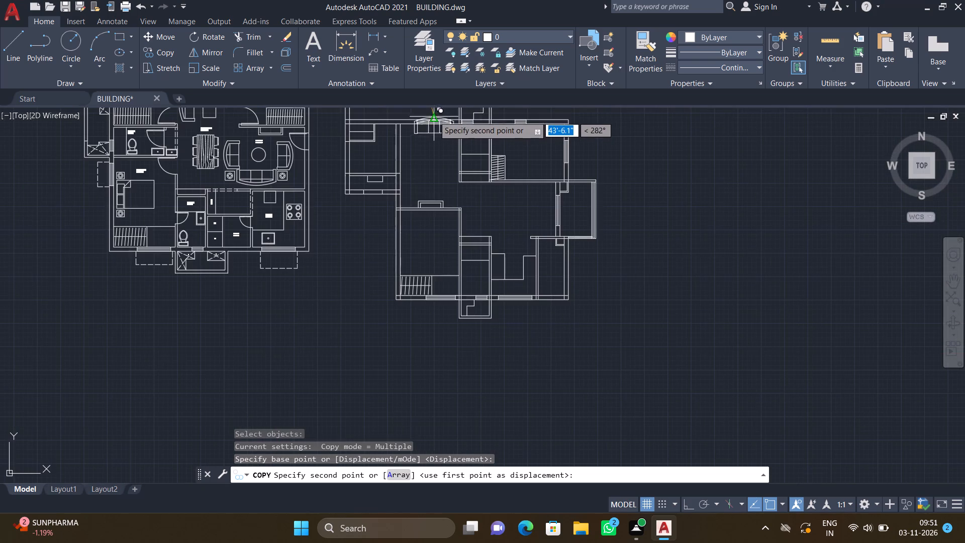
scroll(436, 125, "up", 3)
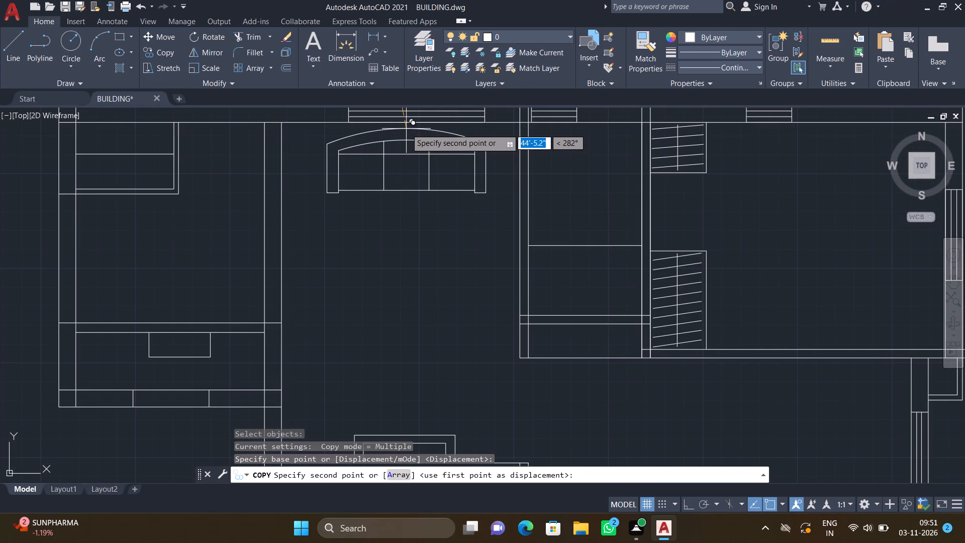
left_click(406, 129)
key("Return")
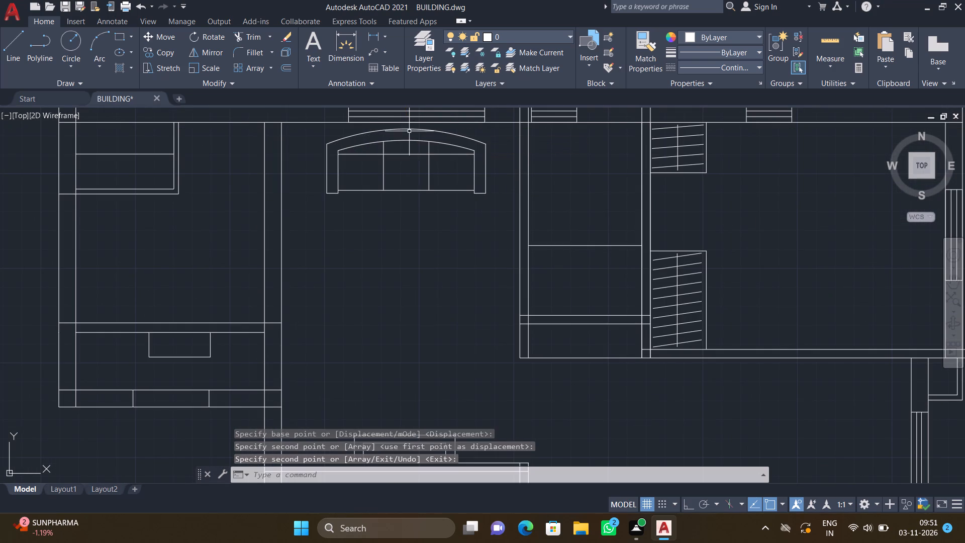
Copy the northern flat's drawing-room northwest side table by its top edge's midpoint, placing it just west of the unfurnished plan's sofa; end copying.
scroll(409, 124, "down", 8)
scroll(404, 120, "up", 5)
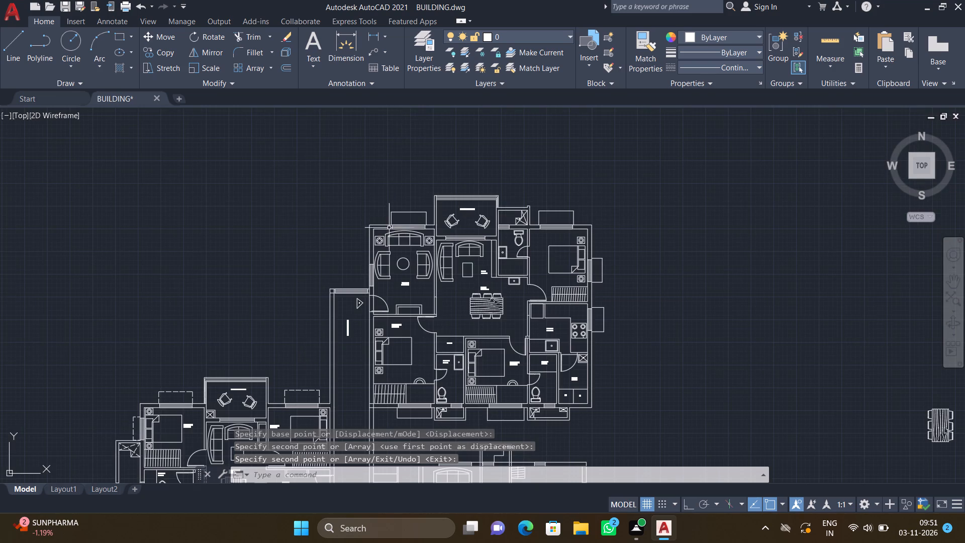
scroll(385, 235, "up", 6)
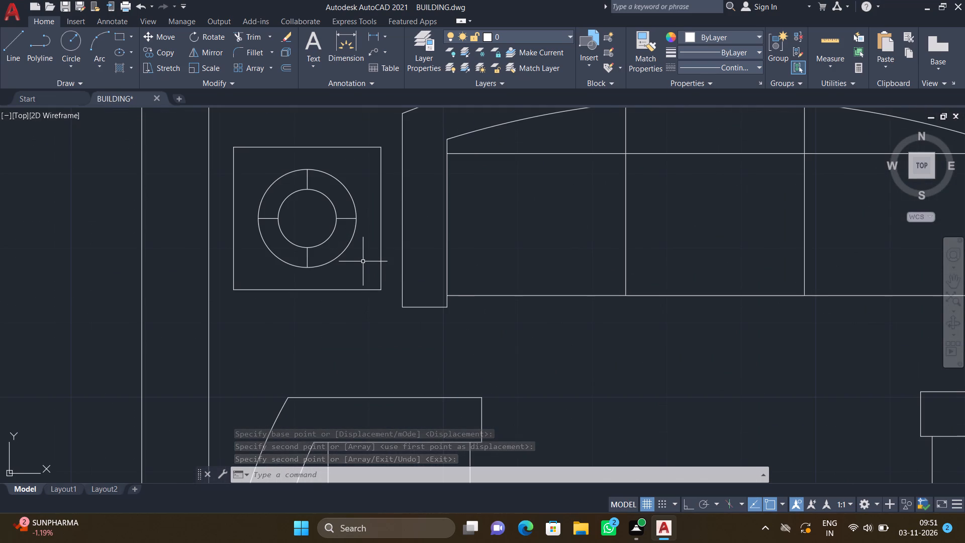
type("CO")
key("Return")
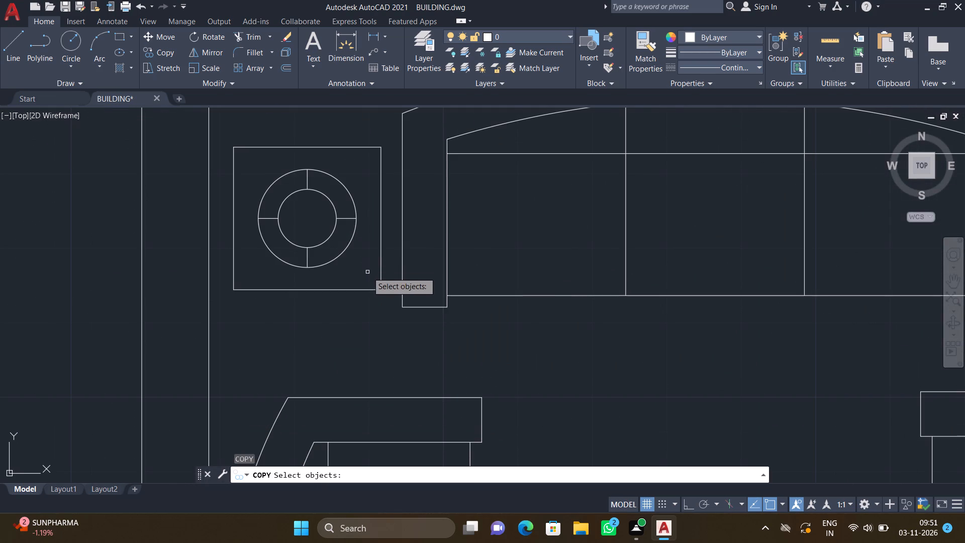
left_click_drag(384, 299, 380, 294)
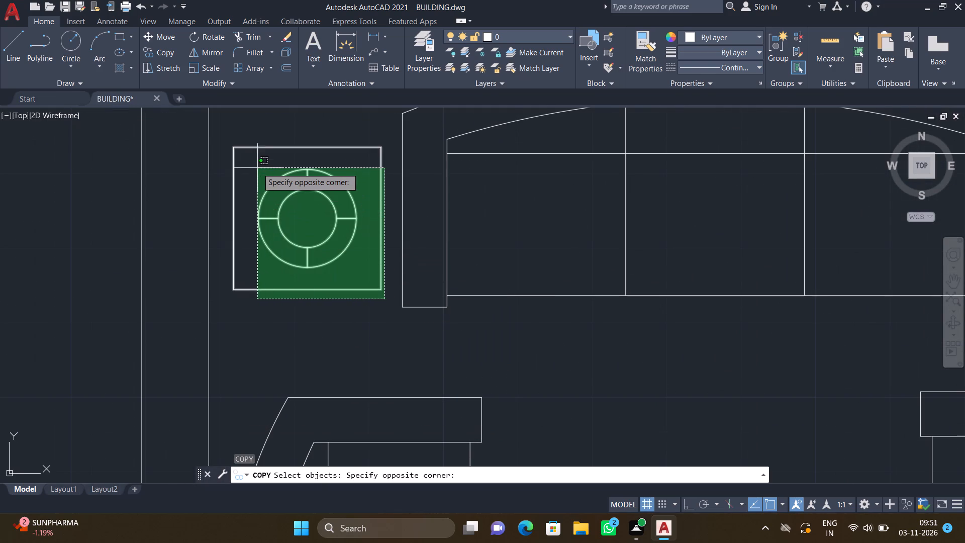
left_click(231, 127)
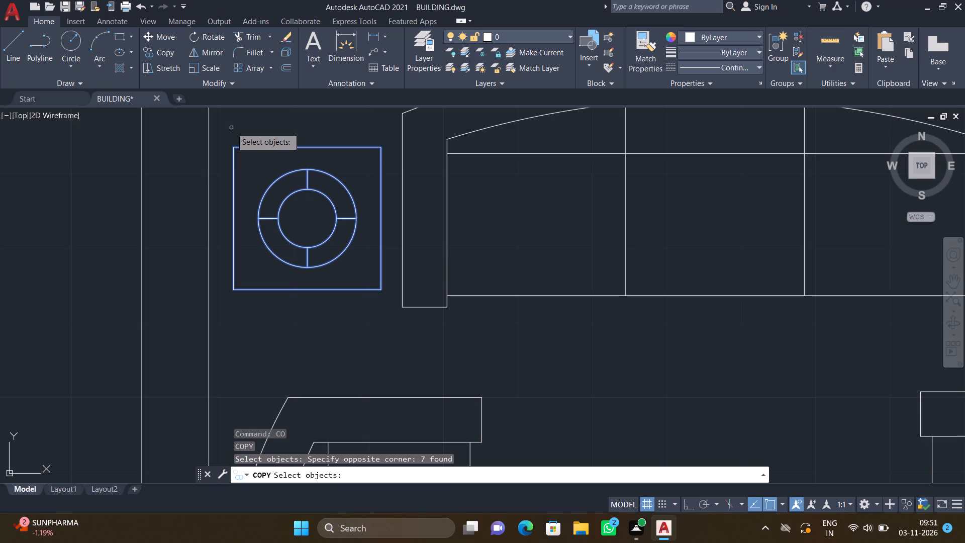
key("Return")
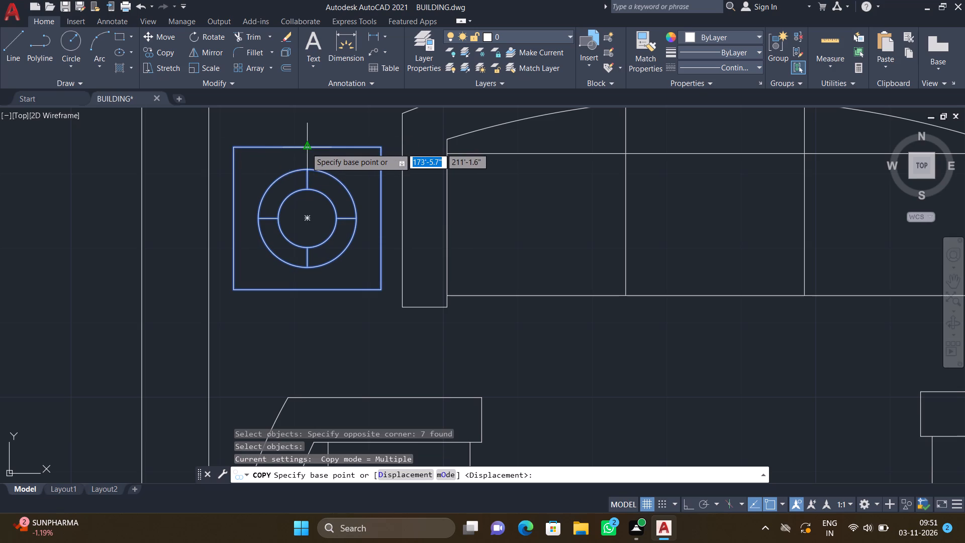
left_click_drag(306, 148, 309, 154)
scroll(347, 255, "down", 6)
scroll(364, 298, "down", 6)
scroll(362, 375, "up", 3)
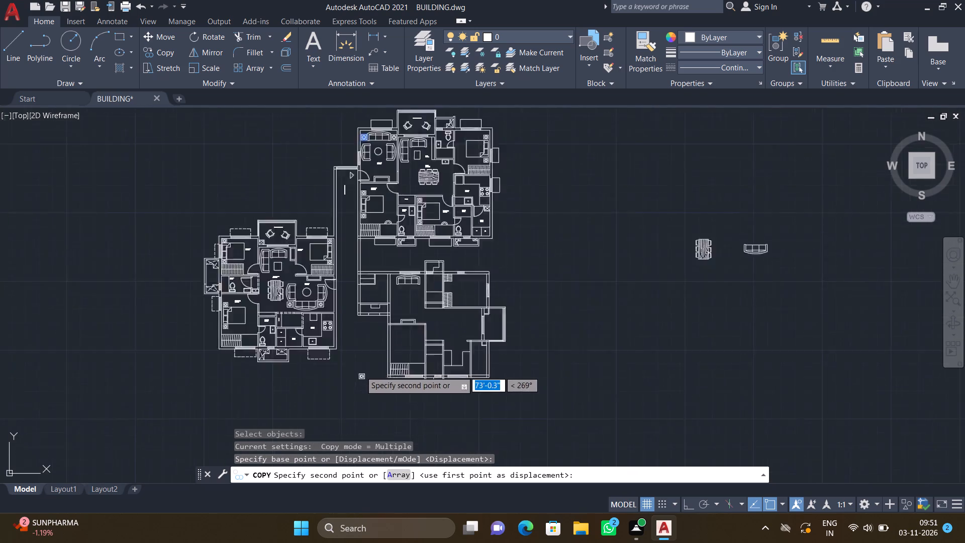
scroll(360, 370, "up", 2)
scroll(442, 129, "up", 4)
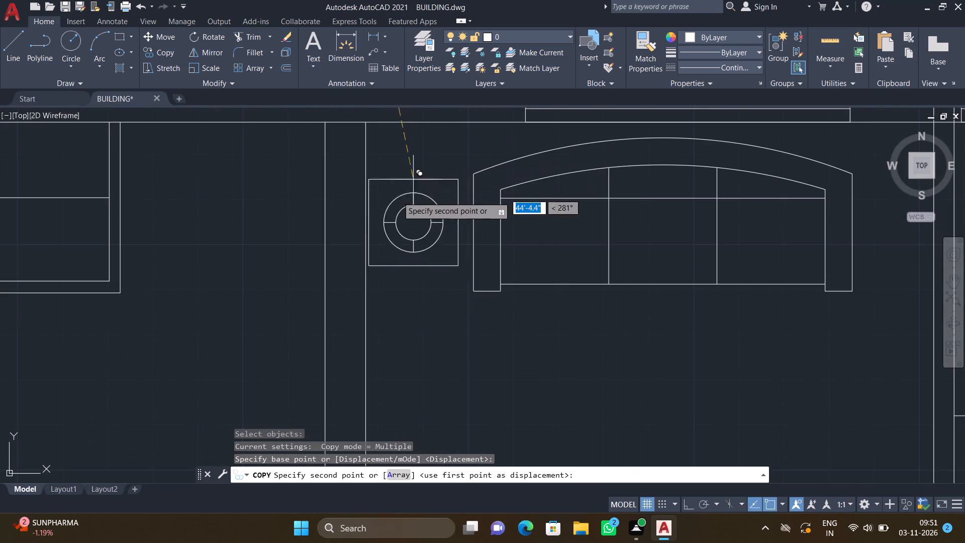
scroll(415, 193, "up", 1)
left_click(416, 192)
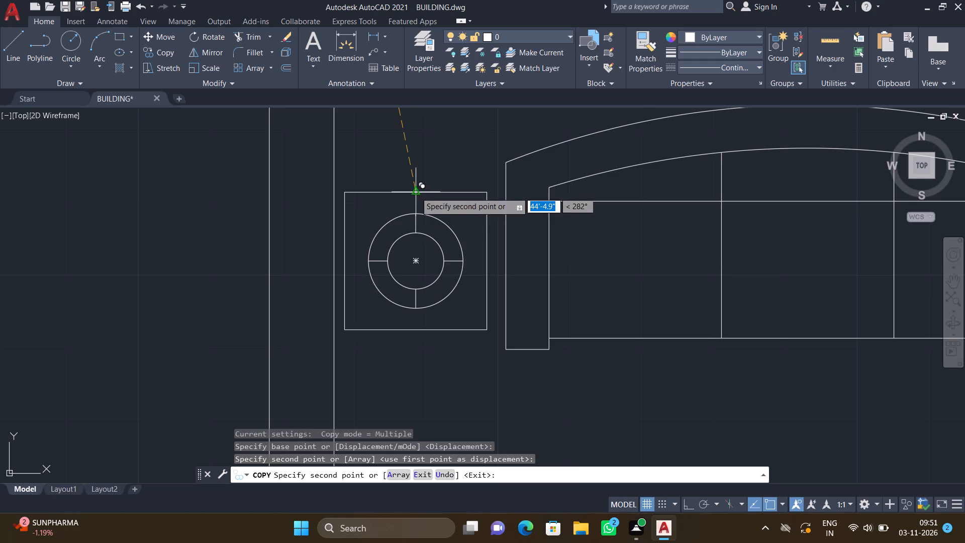
scroll(499, 210, "down", 4)
scroll(618, 213, "up", 3)
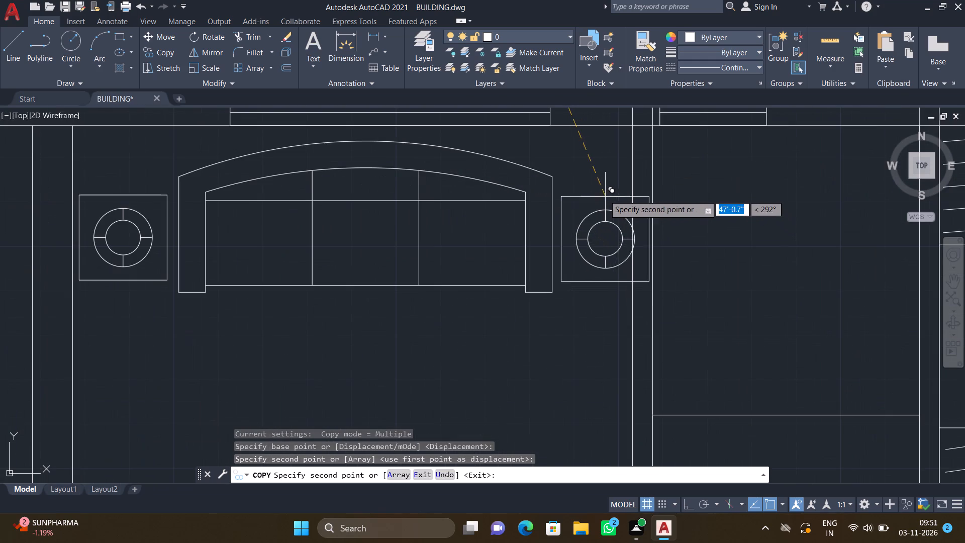
scroll(602, 191, "up", 2)
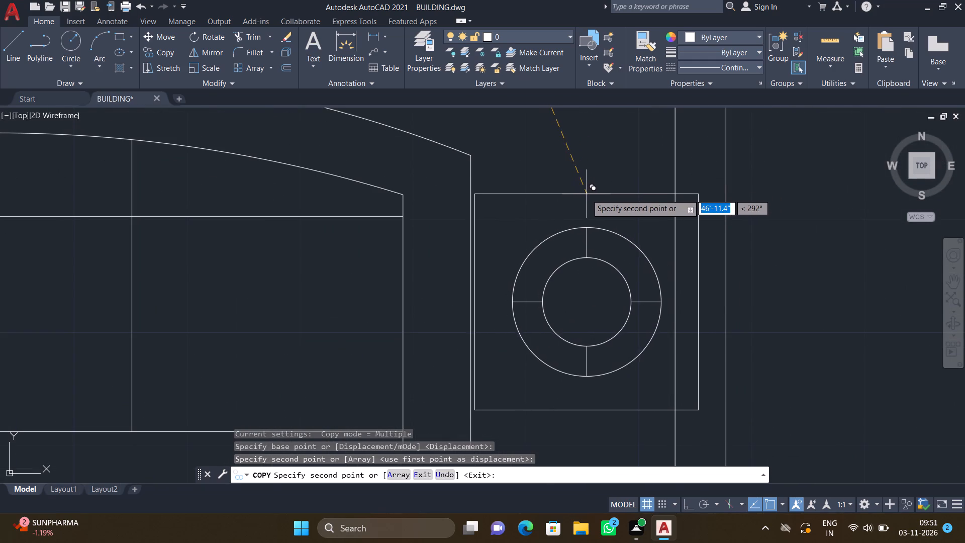
key("Escape")
Move the unfurnished plan's three-seat sofa about 2" west, toward the newly placed side table.
scroll(571, 227, "down", 3)
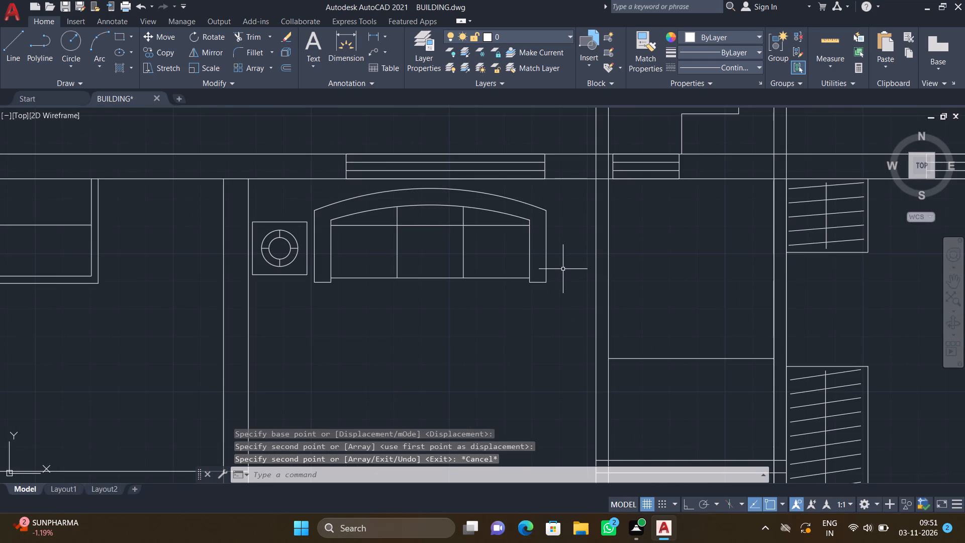
key("m")
key("Return")
left_click(546, 262)
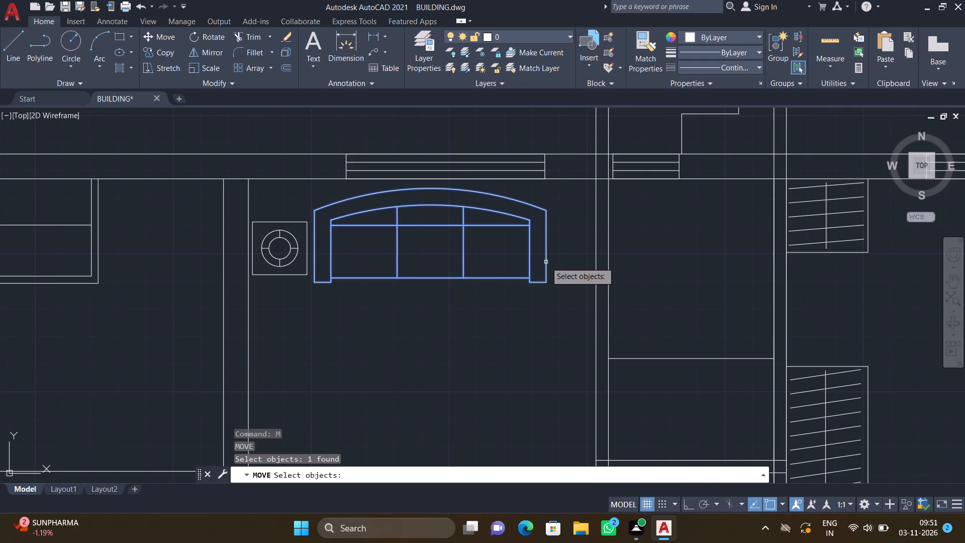
key("Return")
scroll(422, 284, "up", 2)
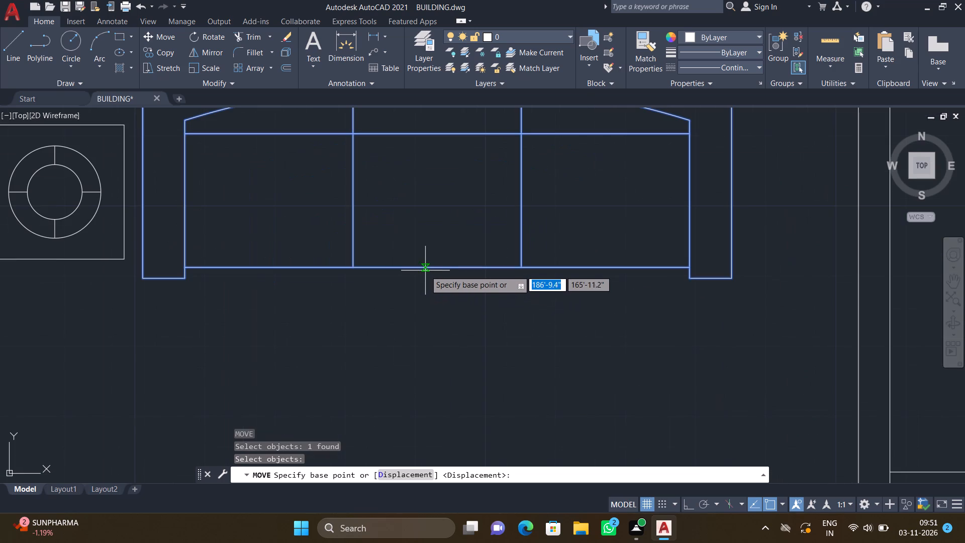
left_click(438, 267)
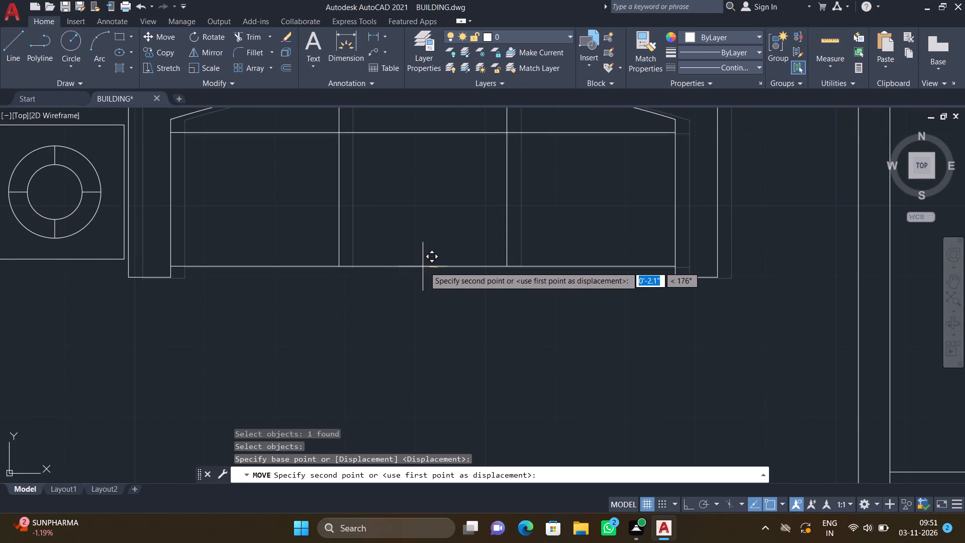
left_click(424, 266)
Copy the side table by its top edge's midpoint to the gap between the sofa's east arm and the east wall.
scroll(467, 264, "down", 4)
scroll(422, 261, "up", 1)
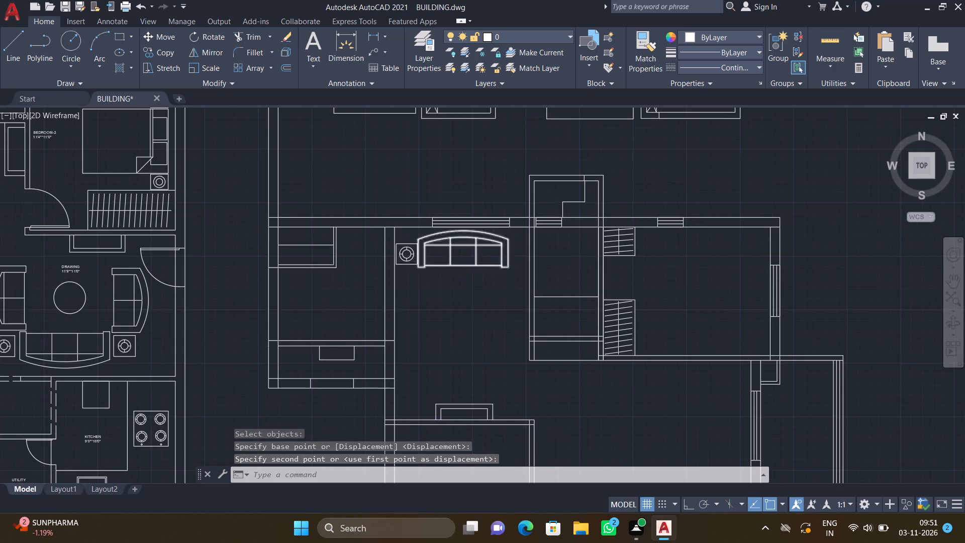
scroll(421, 260, "up", 3)
type("CO")
key("Return")
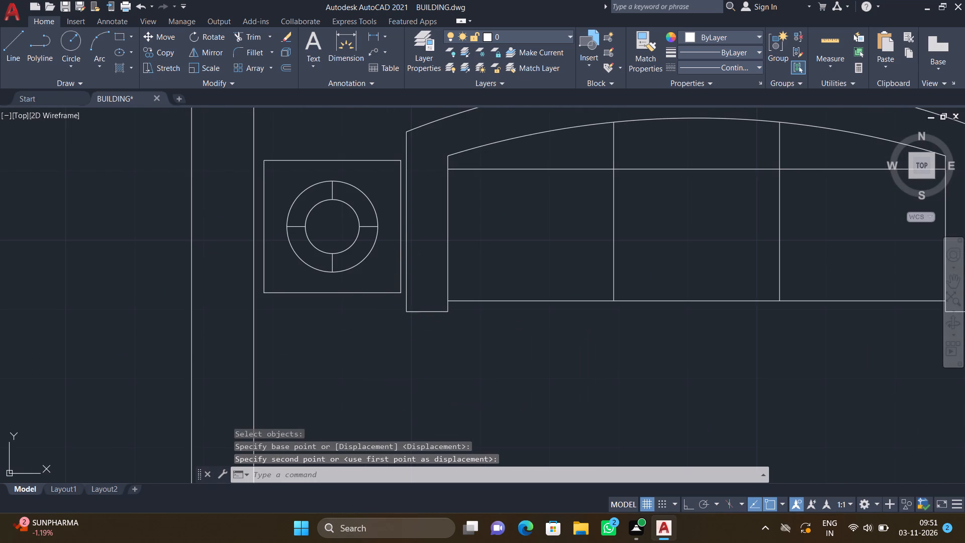
left_click_drag(387, 303, 384, 297)
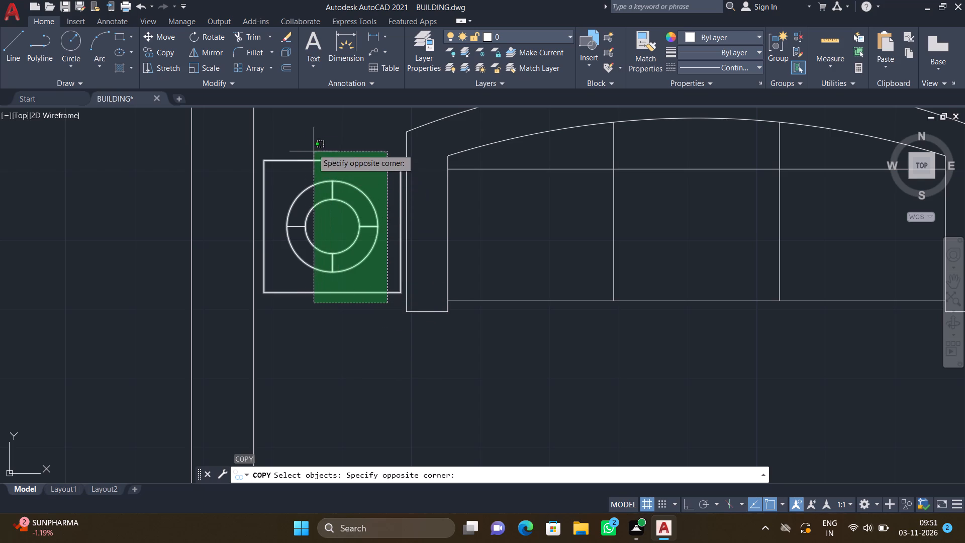
left_click(301, 132)
key("Return")
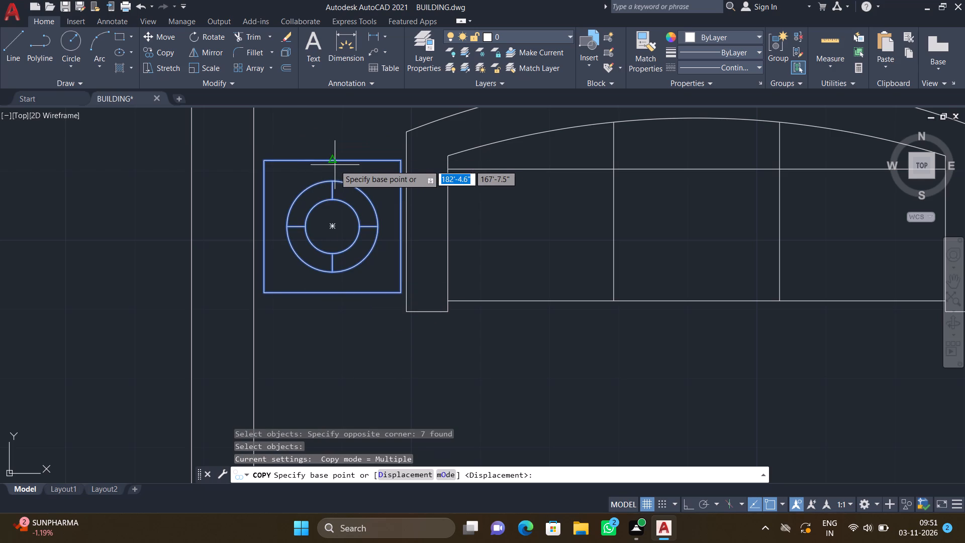
left_click(333, 159)
scroll(509, 222, "down", 4)
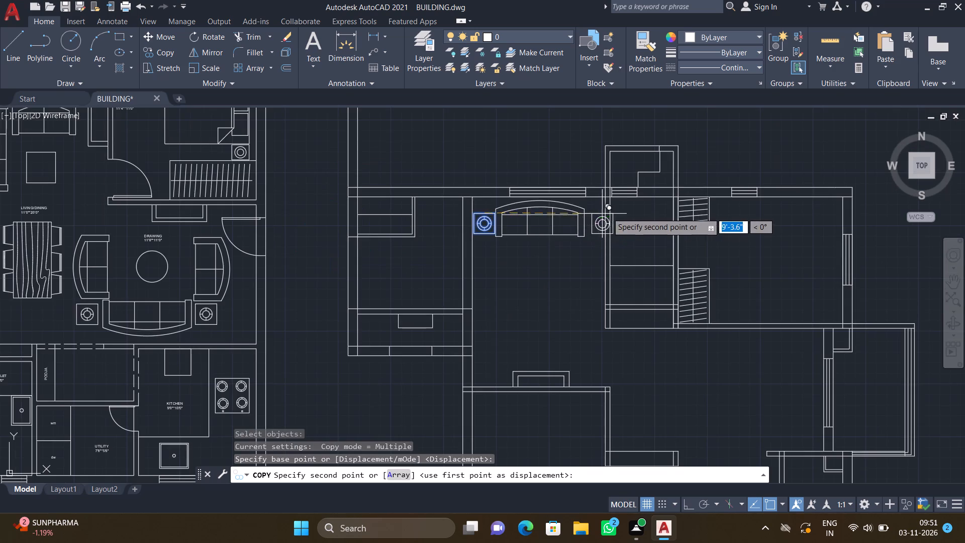
scroll(607, 212, "up", 3)
scroll(560, 205, "up", 3)
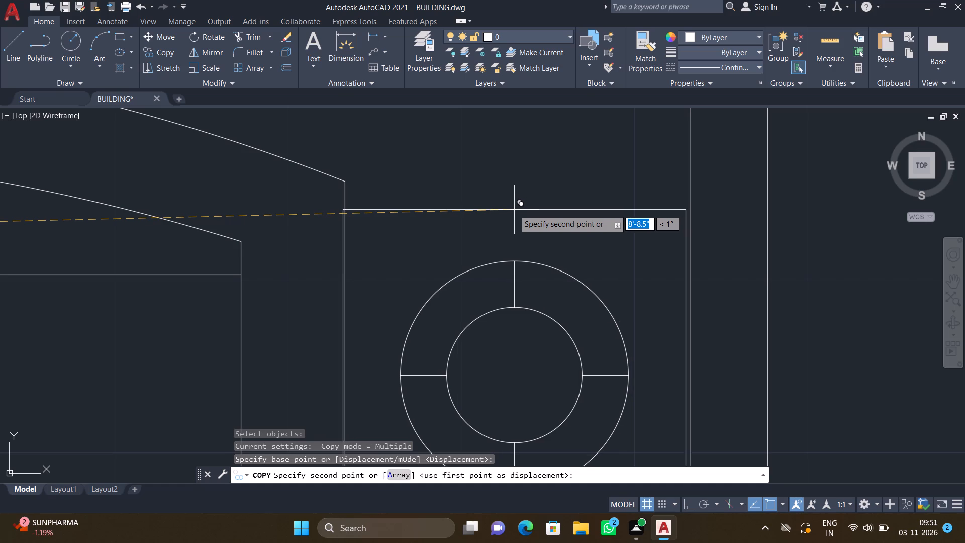
left_click(514, 210)
key("Return")
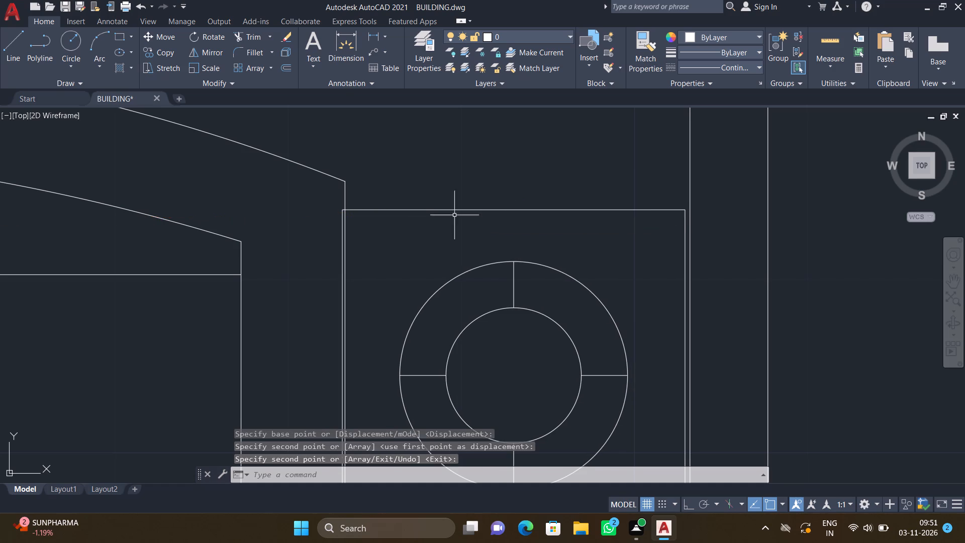
Move the side table west of the sofa about 1" straight west by its southwest corner, closer to the wall.
scroll(428, 221, "down", 5)
scroll(270, 244, "up", 4)
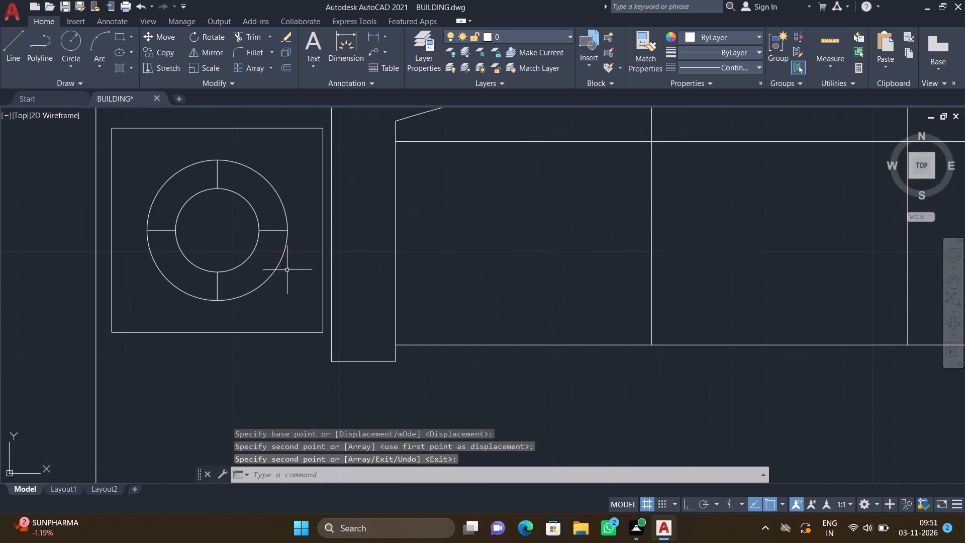
key("m")
key("Return")
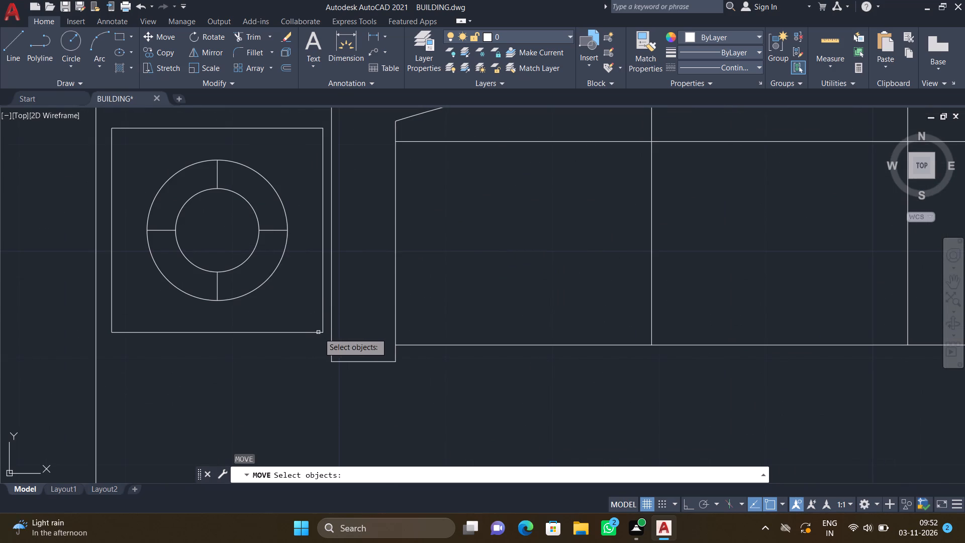
left_click_drag(323, 350, 318, 338)
left_click(183, 117)
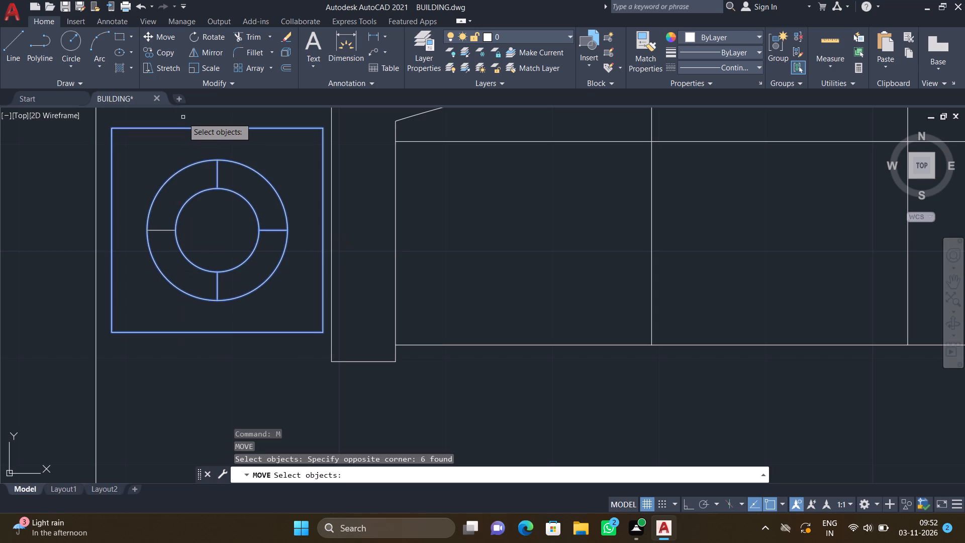
key("Return")
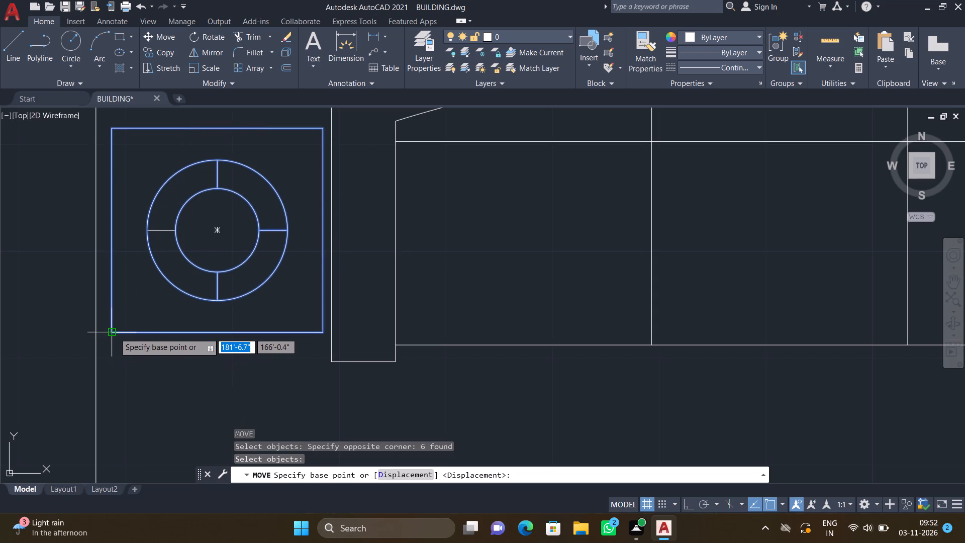
left_click(115, 331)
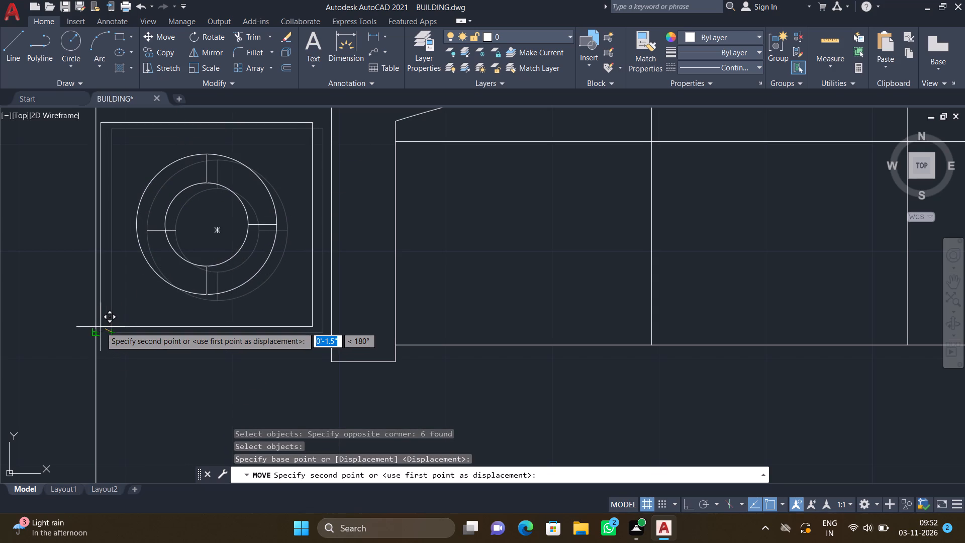
left_click(102, 327)
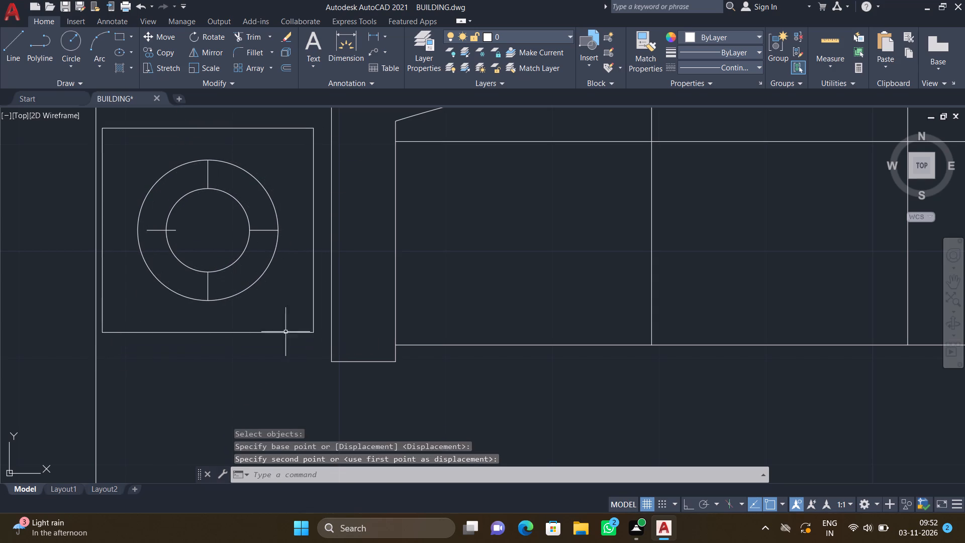
Move the three-seat sofa about 1" straight west by the southwest corner of its west arm.
scroll(481, 370, "down", 4)
key("m")
key("Return")
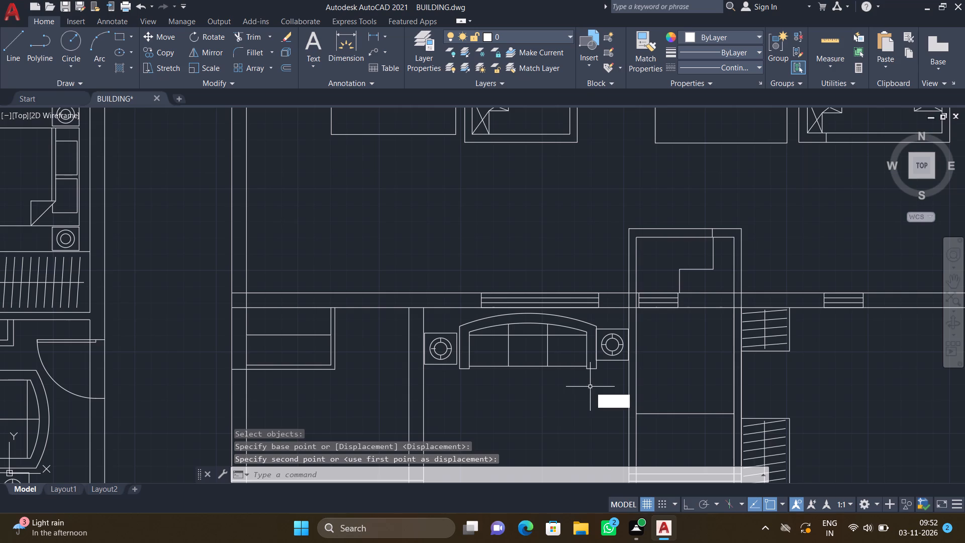
scroll(589, 366, "up", 2)
left_click_drag(584, 386, 576, 381)
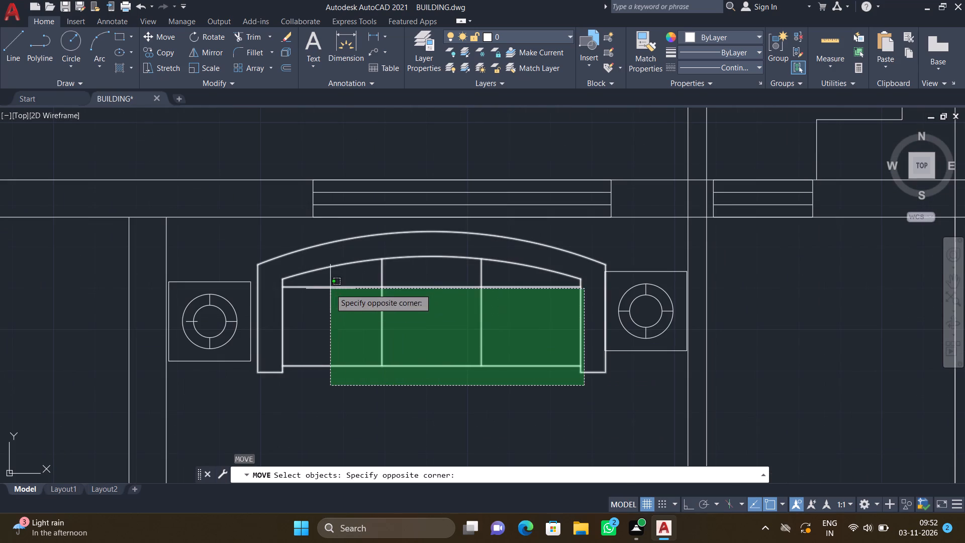
left_click(329, 289)
key("Return")
scroll(259, 387, "up", 2)
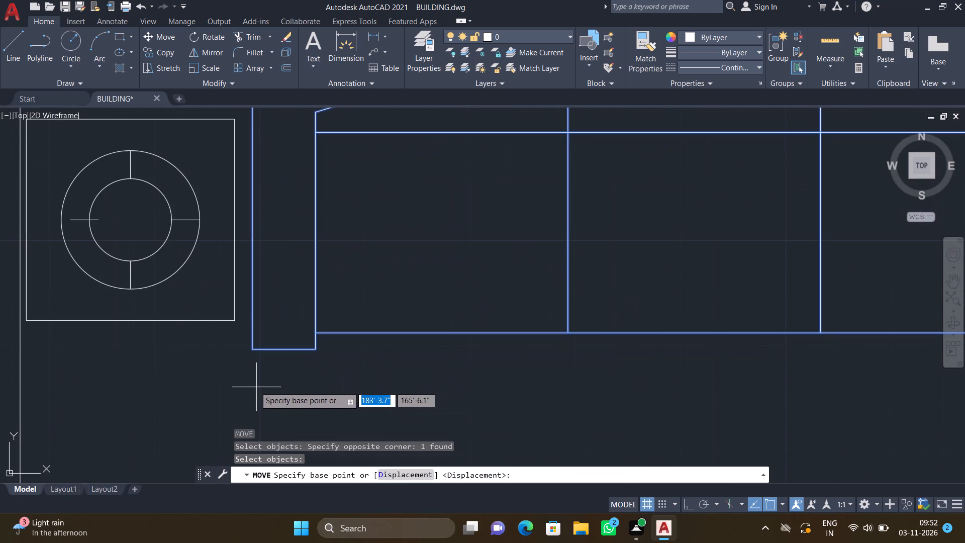
left_click(253, 351)
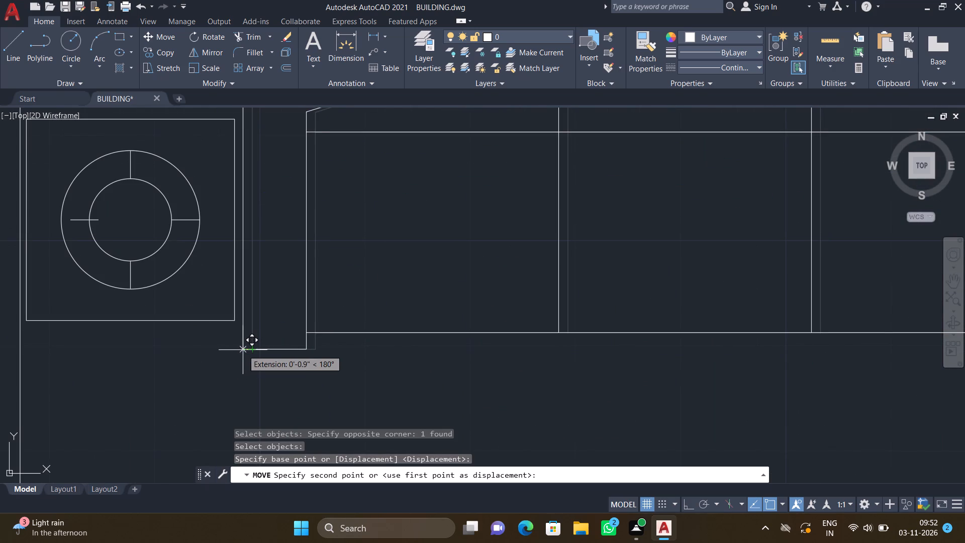
left_click(242, 350)
Move the side table east of the three-seat sofa slightly south by its southwest corner, level with the west side table.
scroll(341, 369, "down", 3)
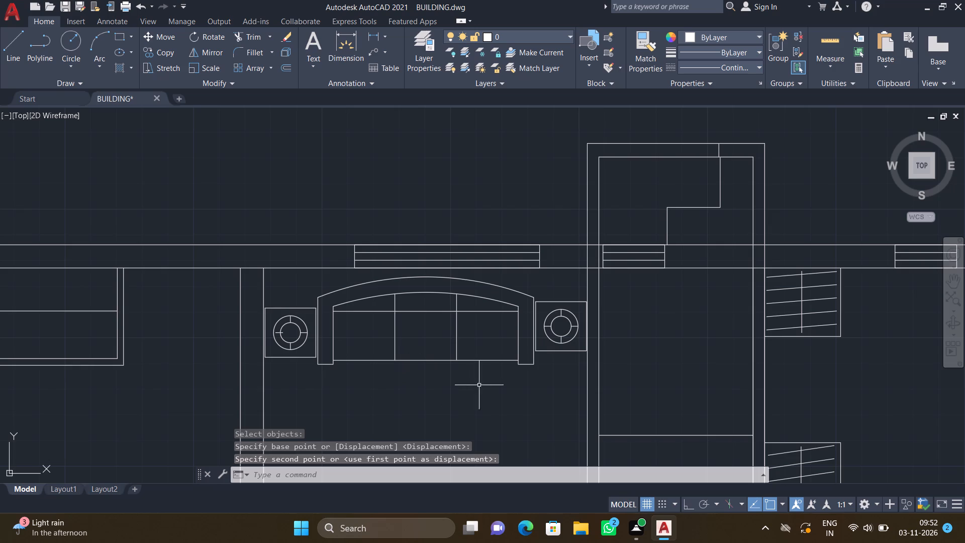
scroll(571, 360, "up", 2)
key("m")
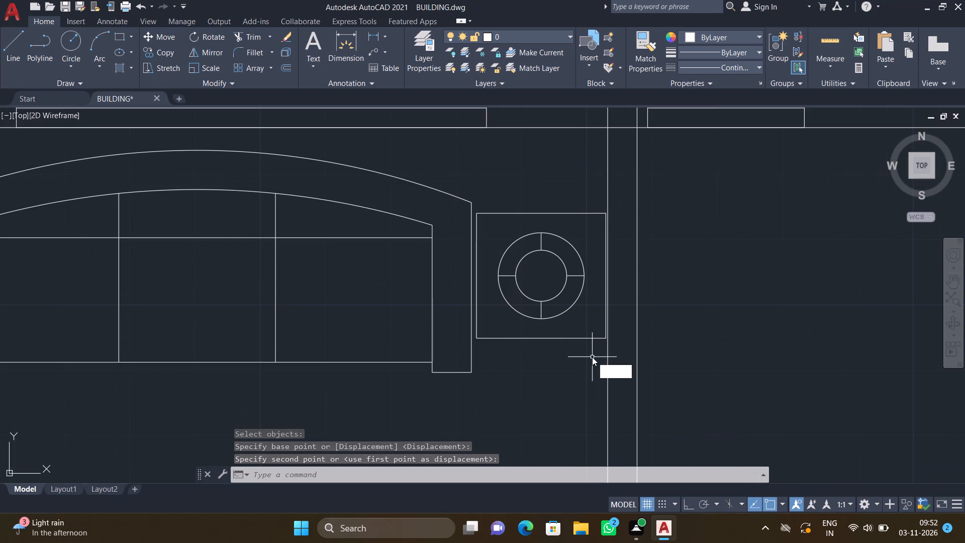
key("Return")
left_click(589, 346)
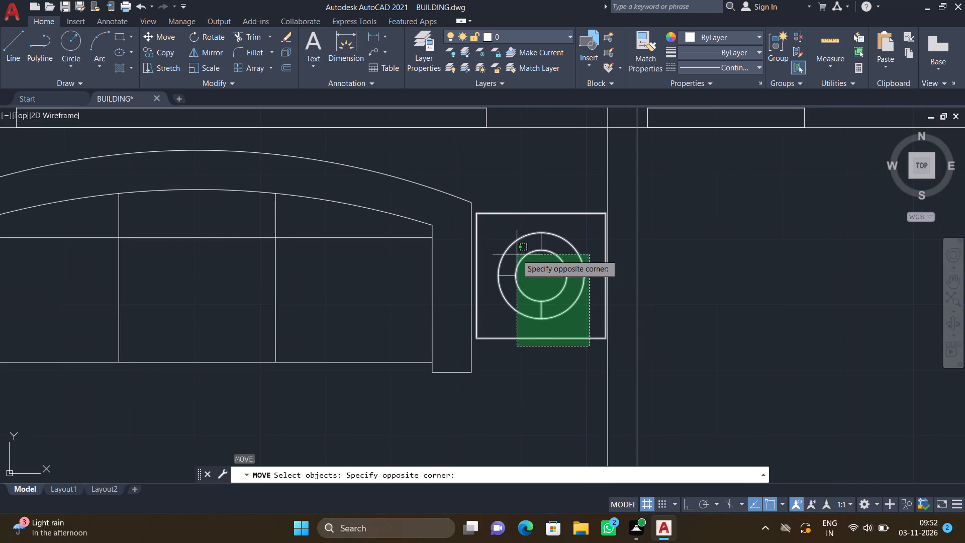
left_click(517, 254)
key("Return")
scroll(484, 376, "up", 3)
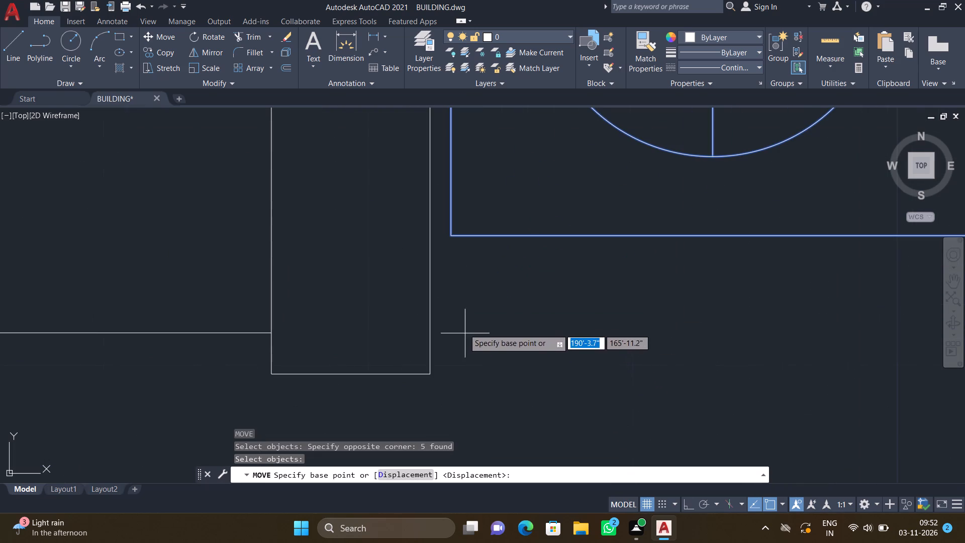
left_click(451, 236)
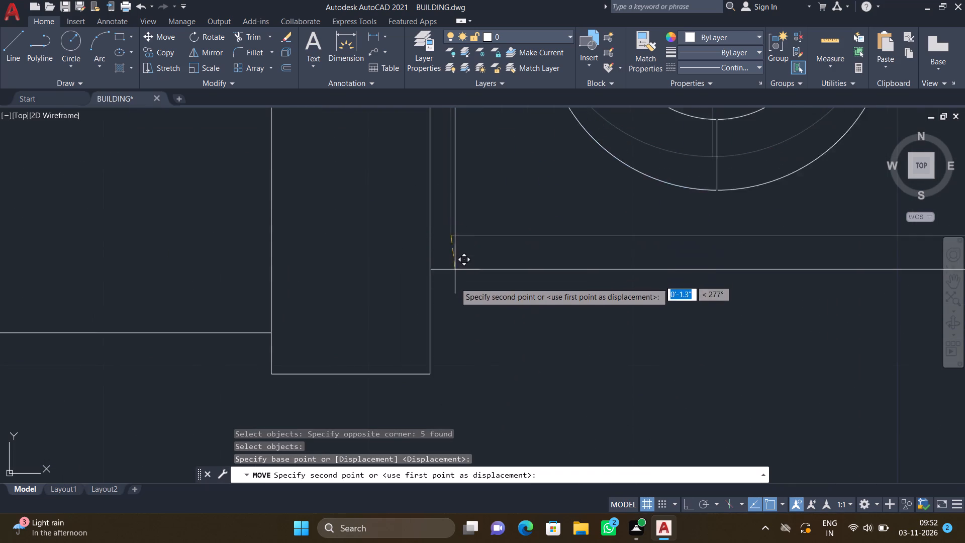
left_click(449, 304)
scroll(436, 307, "down", 5)
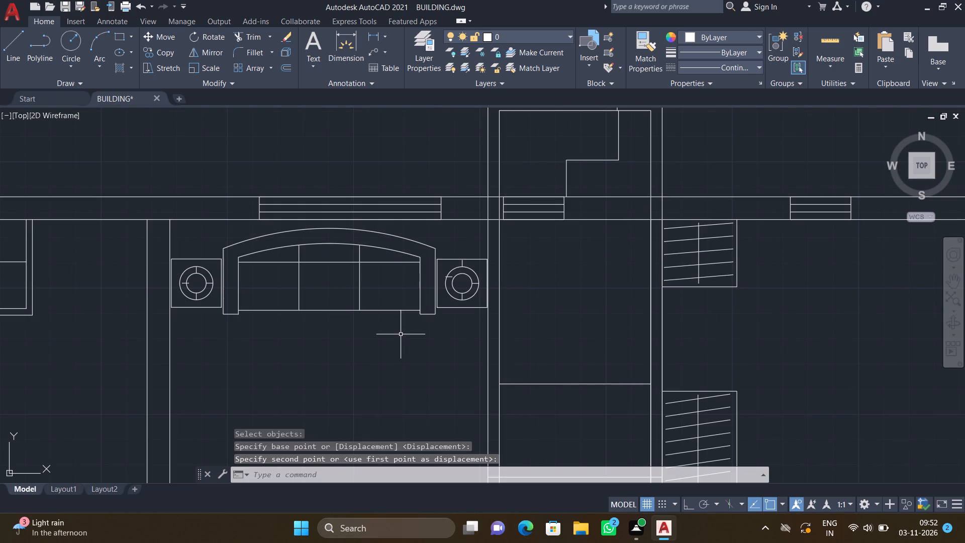
scroll(473, 281, "up", 3)
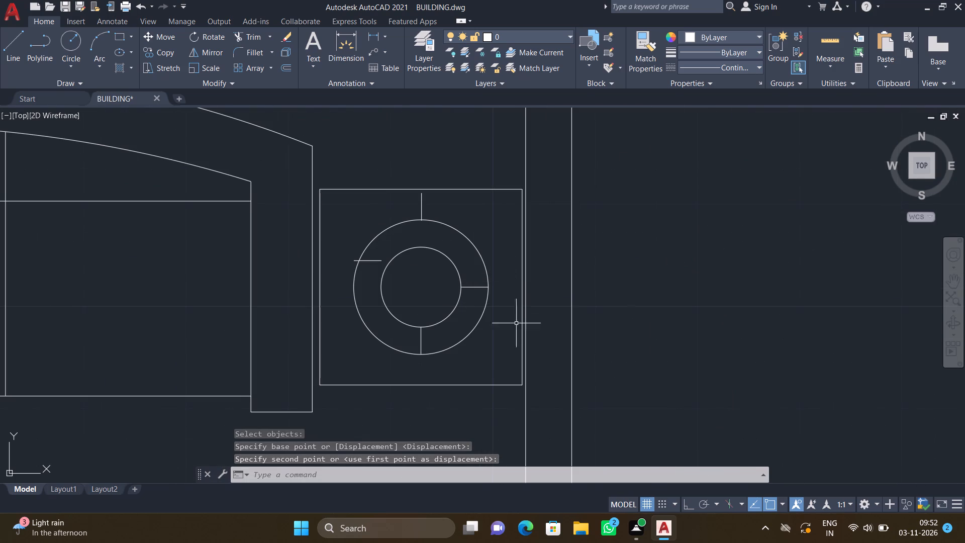
Copy the furnished drawing room's west two-seat sofa by its front edge's midpoint to the unfurnished room's west wall, south of the side table.
scroll(453, 367, "down", 4)
scroll(377, 386, "down", 5)
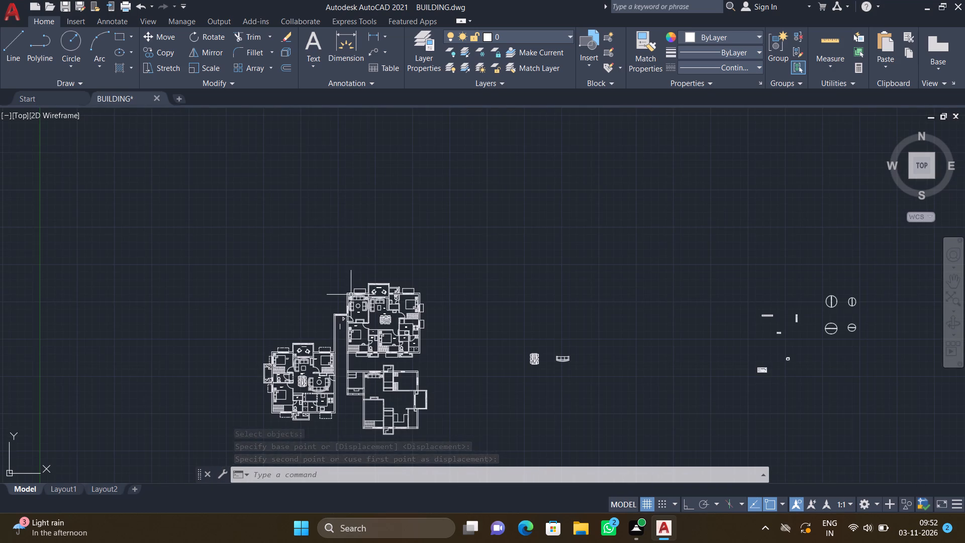
scroll(355, 309, "up", 6)
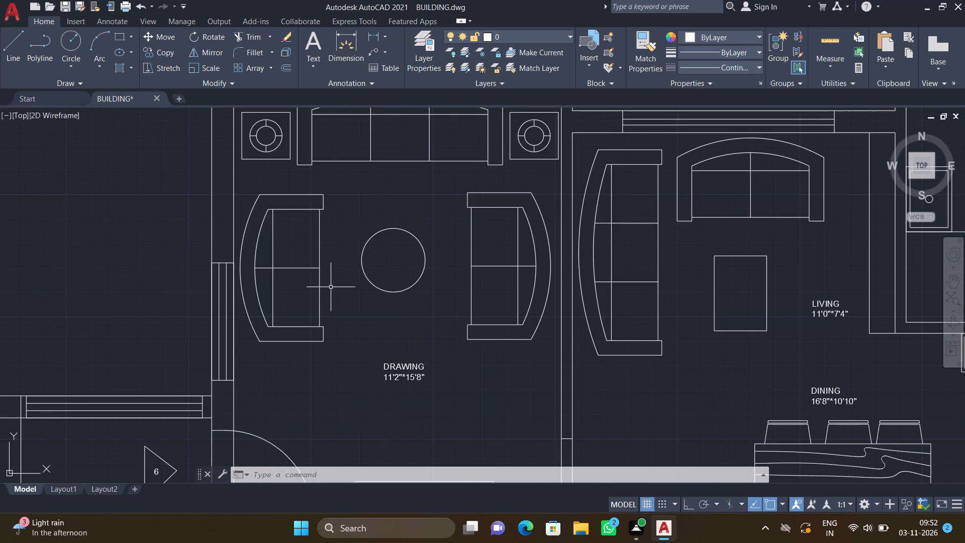
key("c")
key("o")
key("Return")
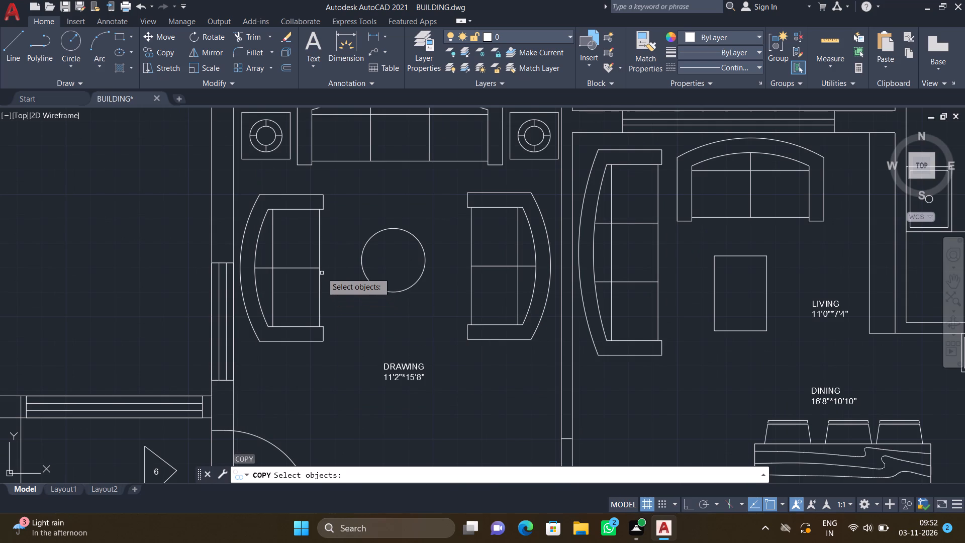
left_click(320, 268)
key("Return")
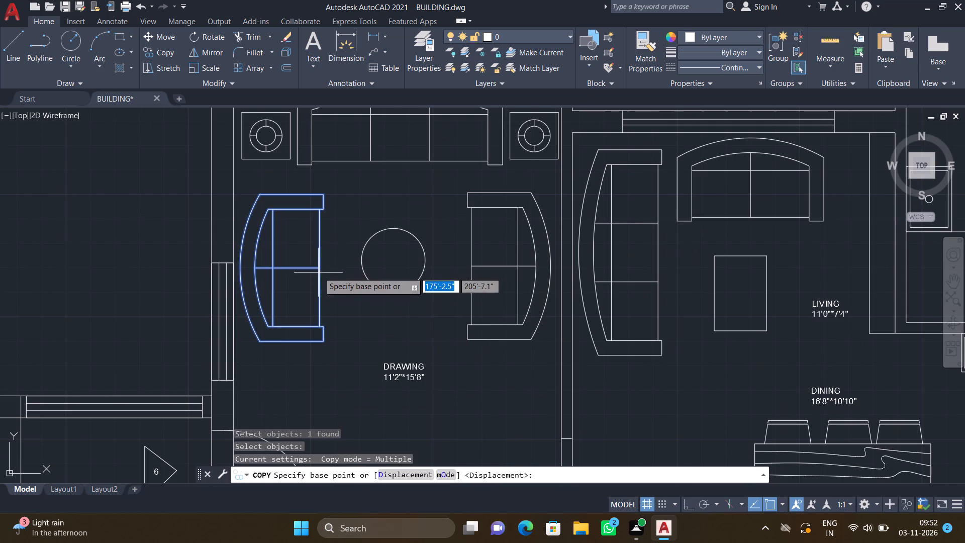
left_click(320, 269)
scroll(333, 319, "down", 6)
scroll(335, 371, "down", 4)
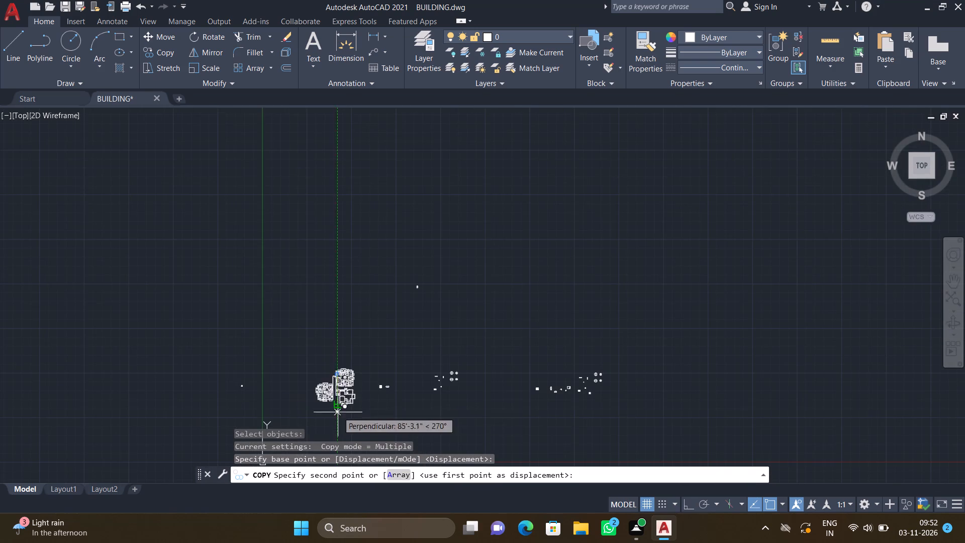
scroll(337, 412, "up", 4)
scroll(338, 292, "up", 3)
scroll(380, 278, "up", 1)
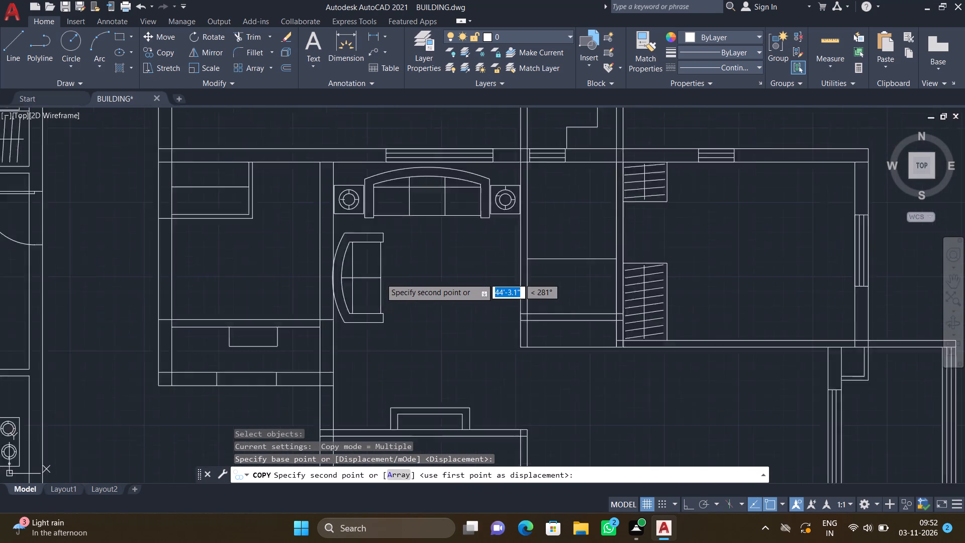
scroll(380, 278, "up", 1)
left_click(387, 278)
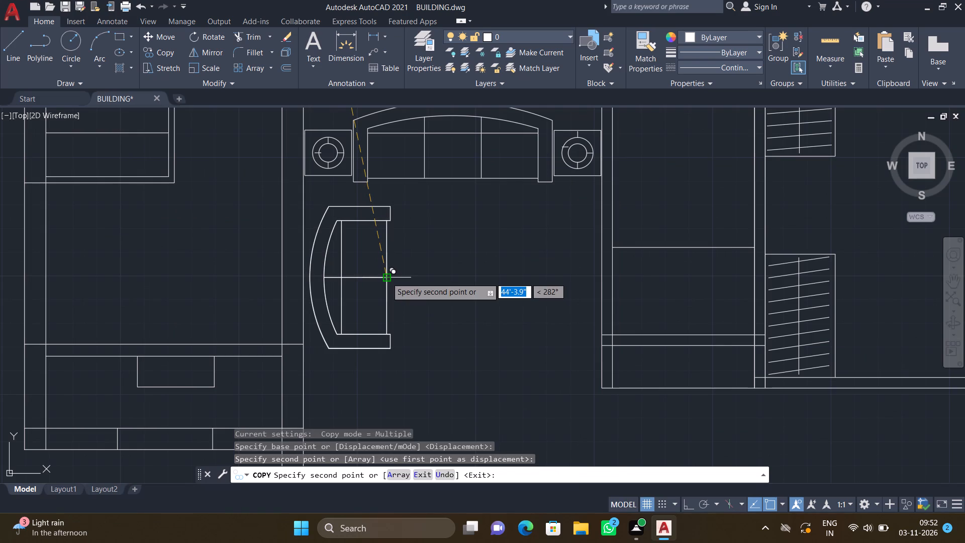
key("Return")
Copy the furnished drawing room's east two-seat sofa by its curved back's midpoint to the unfurnished room's east wall, facing the west one.
scroll(379, 265, "down", 5)
scroll(371, 141, "up", 3)
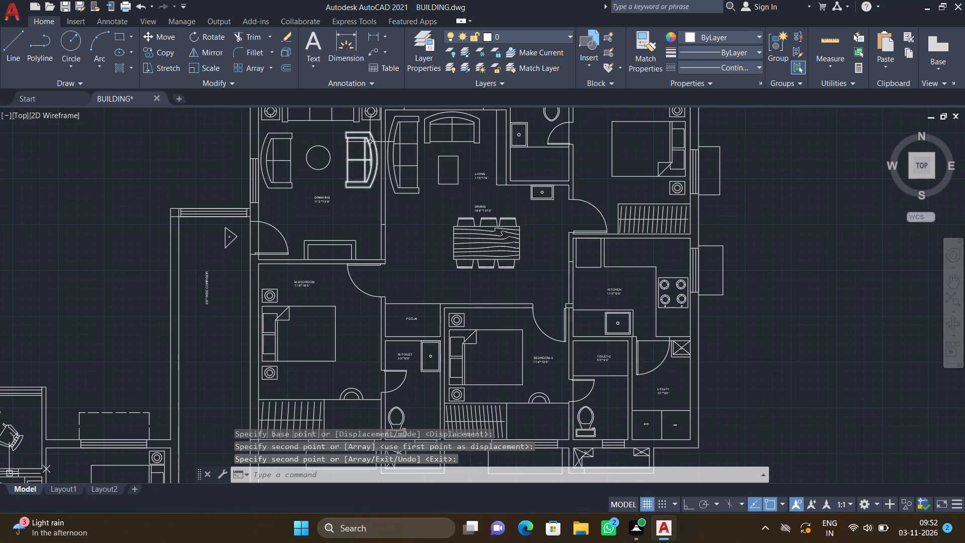
key("c")
key("o")
key("Return")
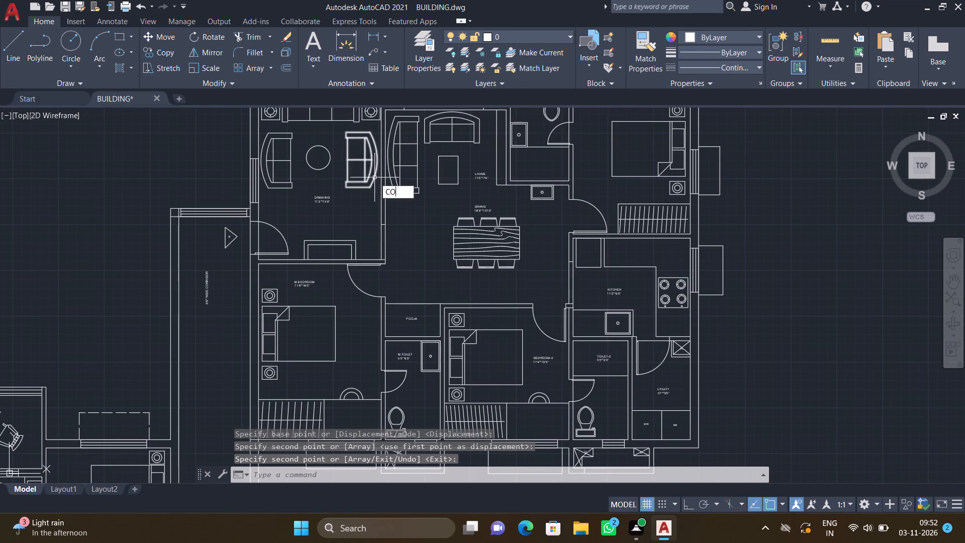
left_click(371, 183)
key("Return")
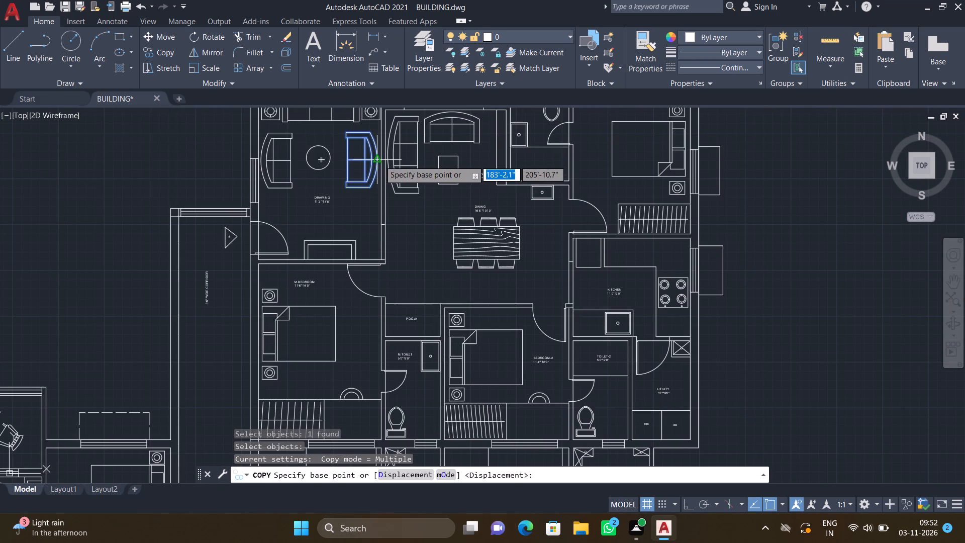
left_click(379, 159)
scroll(378, 298, "down", 4)
scroll(383, 353, "down", 1)
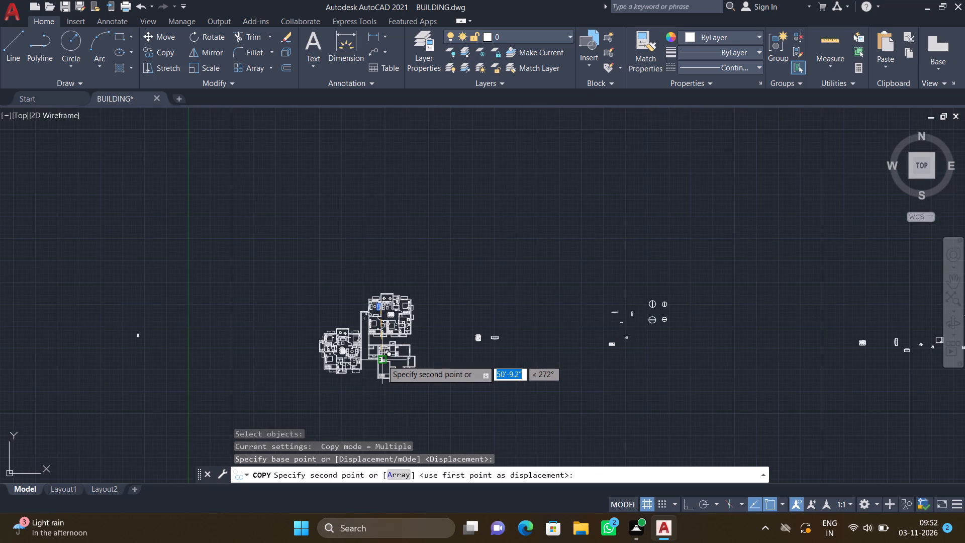
scroll(372, 374, "up", 3)
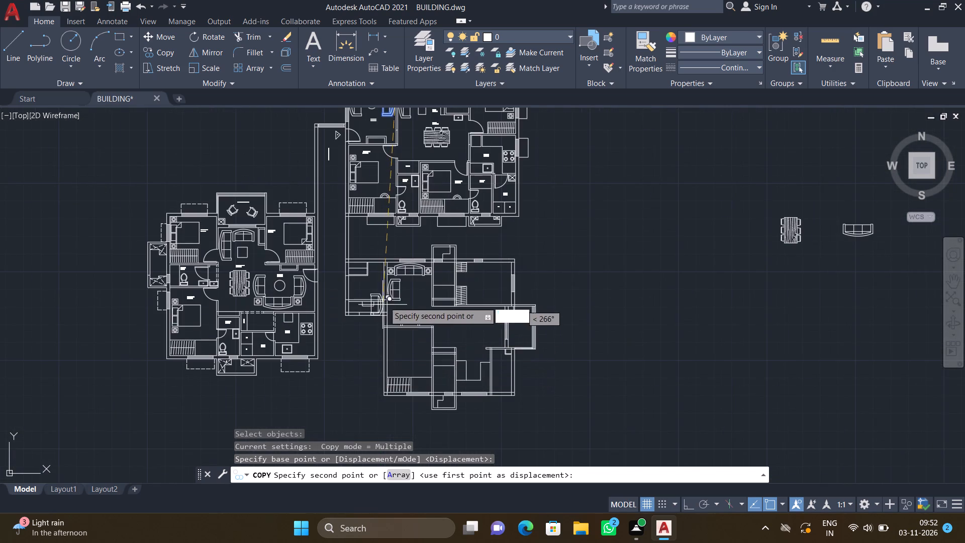
scroll(412, 287, "up", 4)
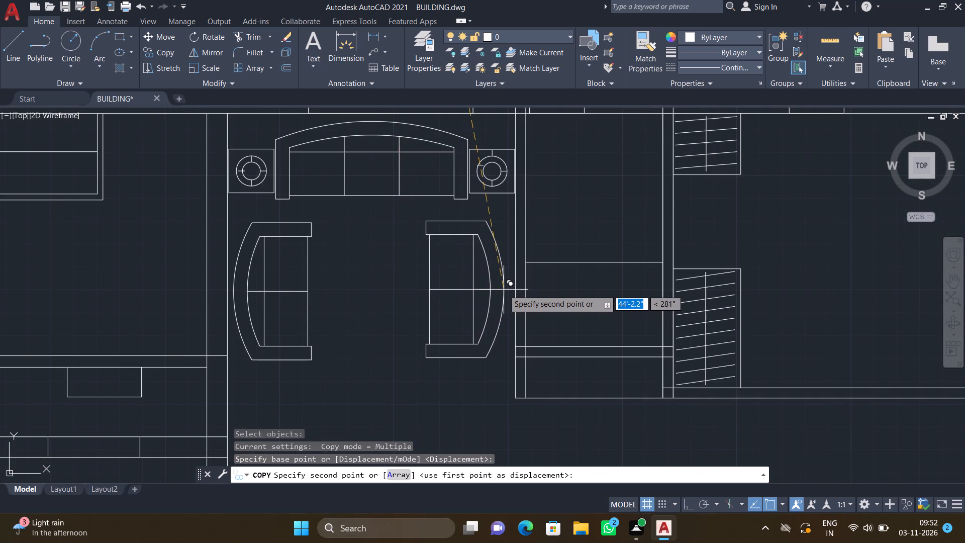
left_click(505, 290)
key("Return")
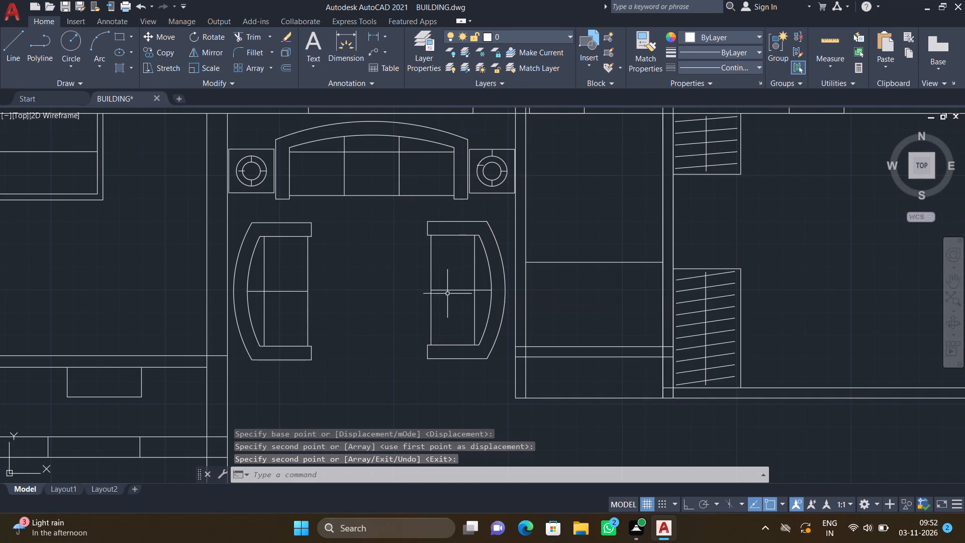
Copy the drawing room's round centre table by its centre to the space midway between the unfurnished plan's two facing sofas.
scroll(358, 301, "down", 4)
scroll(357, 121, "down", 1)
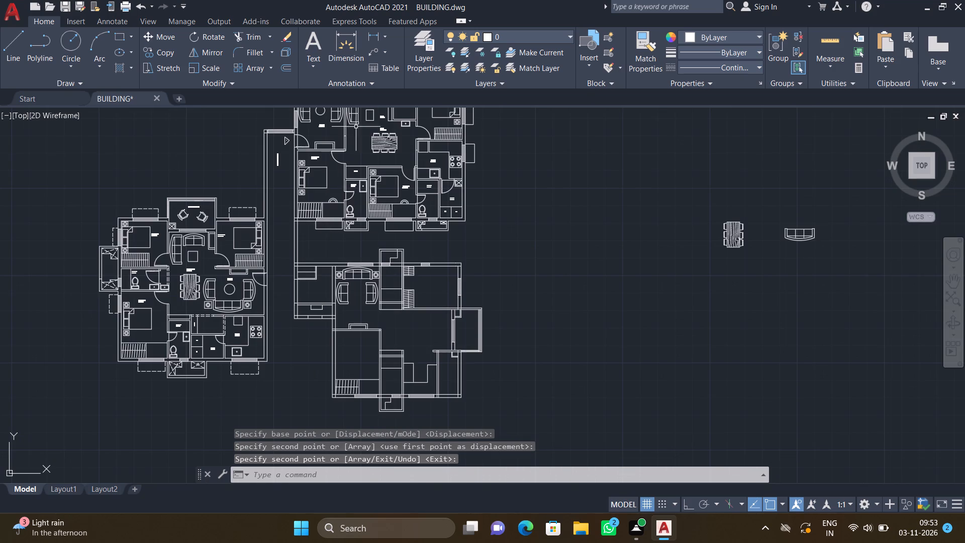
scroll(356, 124, "down", 1)
scroll(347, 105, "up", 10)
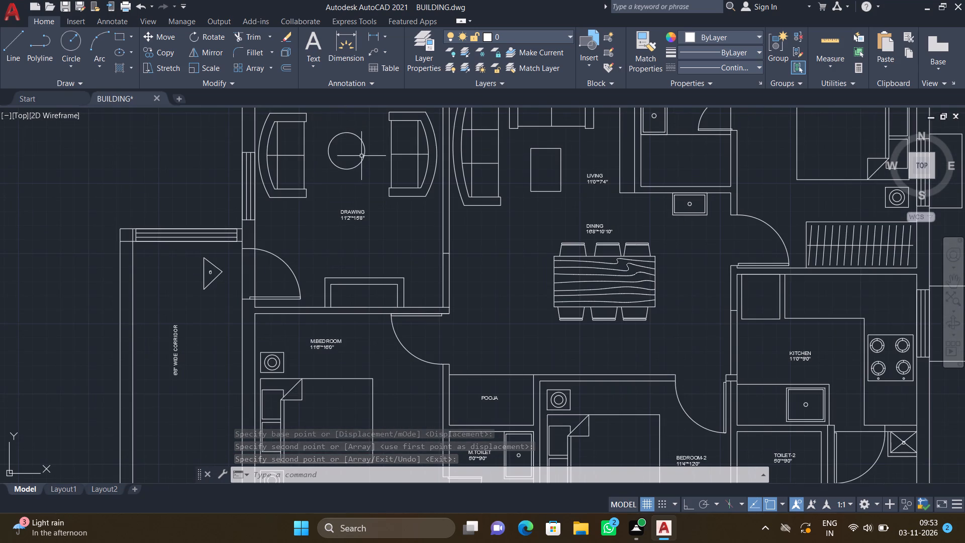
type("CO")
key("Return")
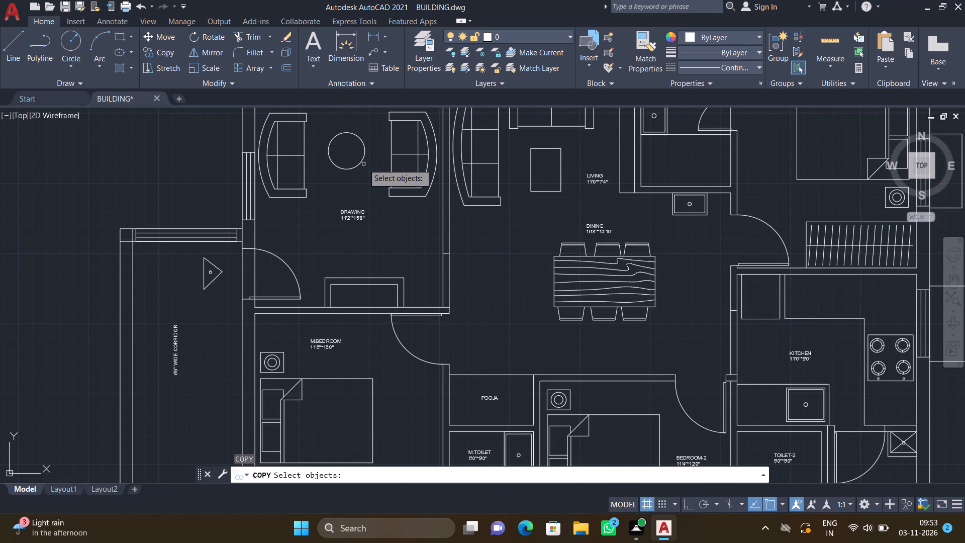
left_click(362, 160)
key("Return")
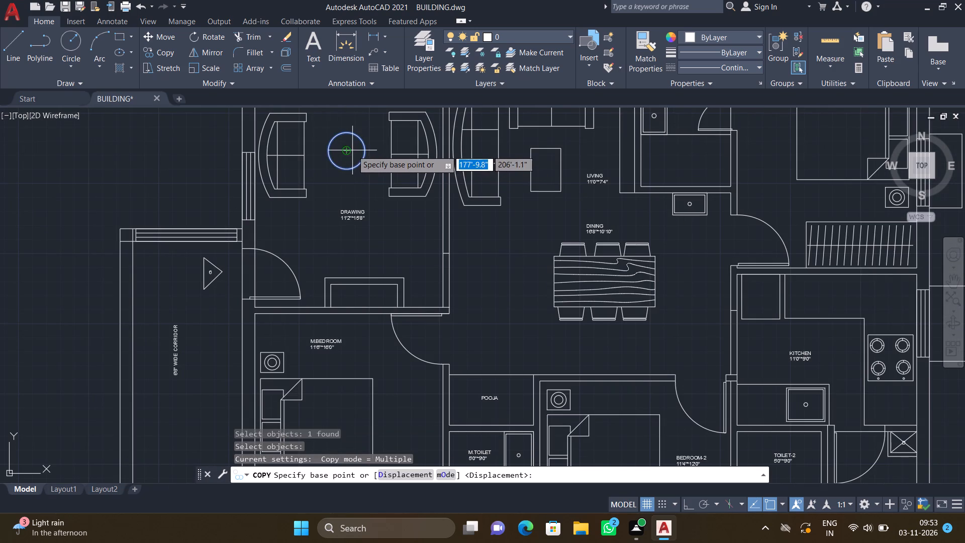
left_click(352, 150)
scroll(390, 270, "down", 6)
scroll(403, 329, "up", 5)
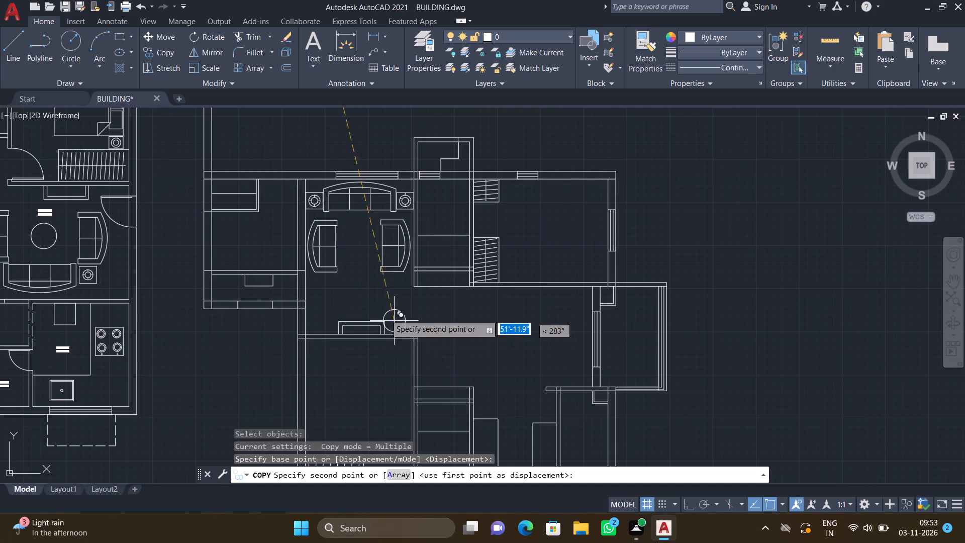
scroll(342, 242, "up", 3)
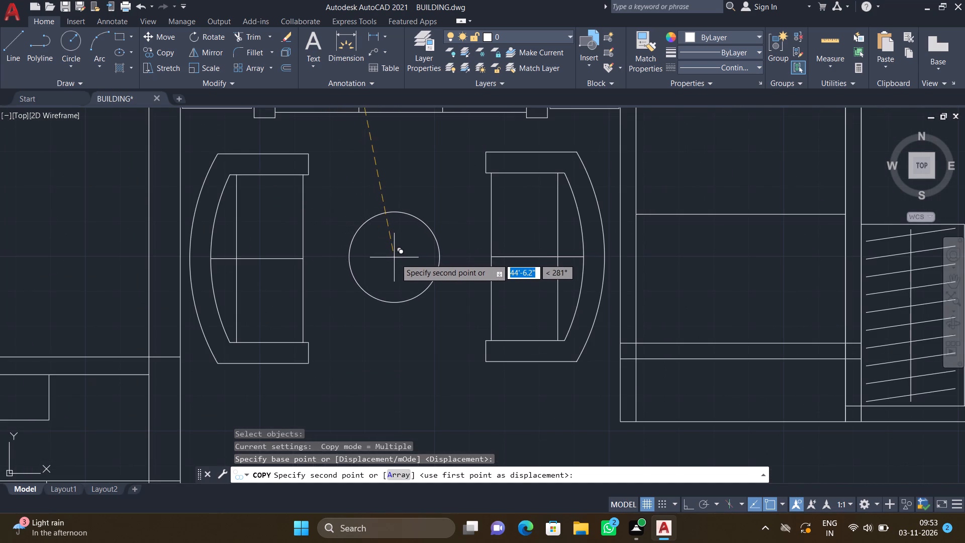
left_click(397, 259)
key("Return")
Copy the toilet (WC) from the completed flat's northern bathroom by its cistern's back midpoint to the north wall of the room east of the sofas.
scroll(342, 261, "down", 4)
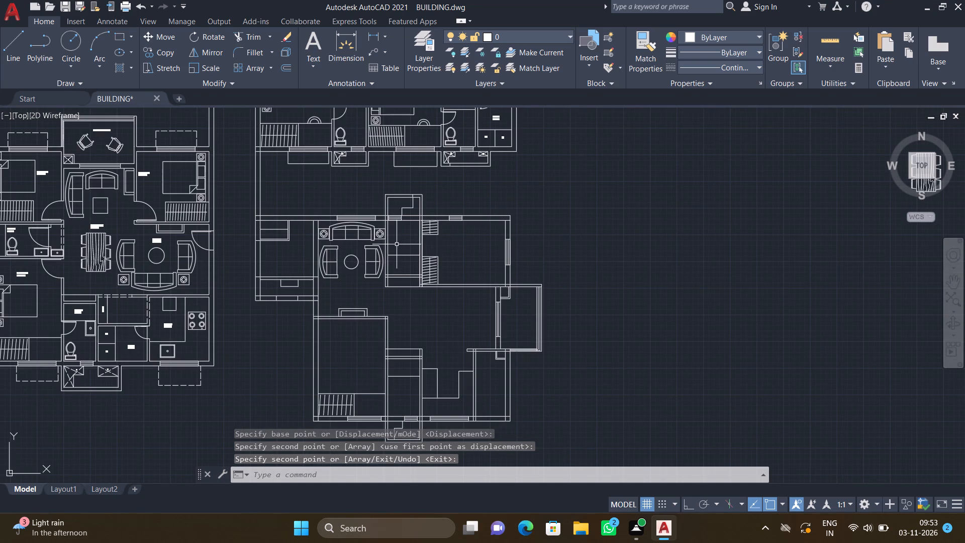
scroll(396, 245, "down", 3)
scroll(384, 159, "up", 4)
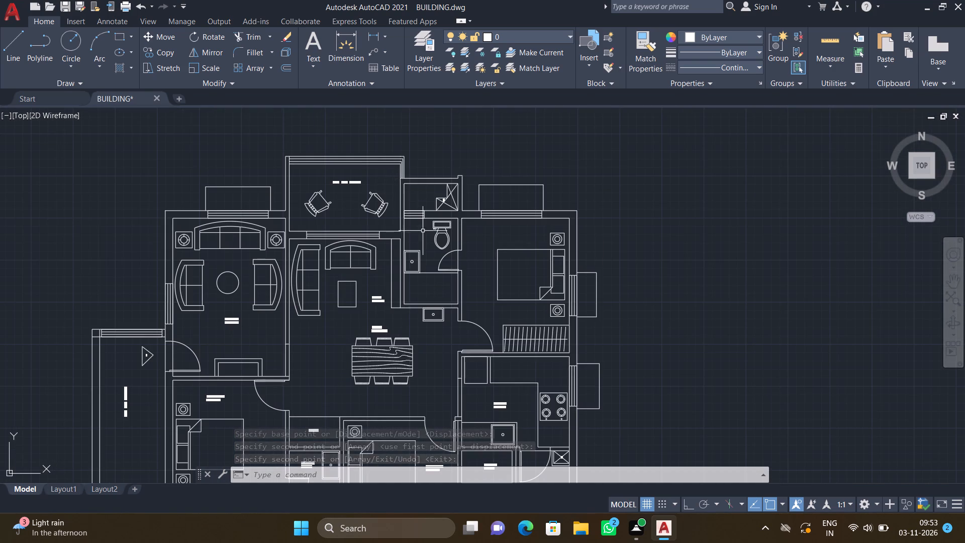
scroll(455, 241, "up", 3)
key("c")
key("o")
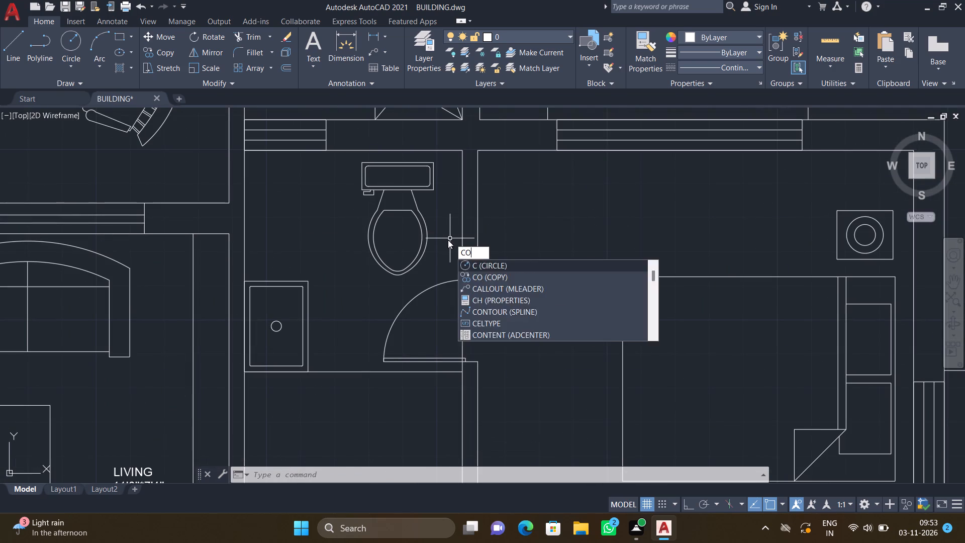
key("Return")
left_click(422, 230)
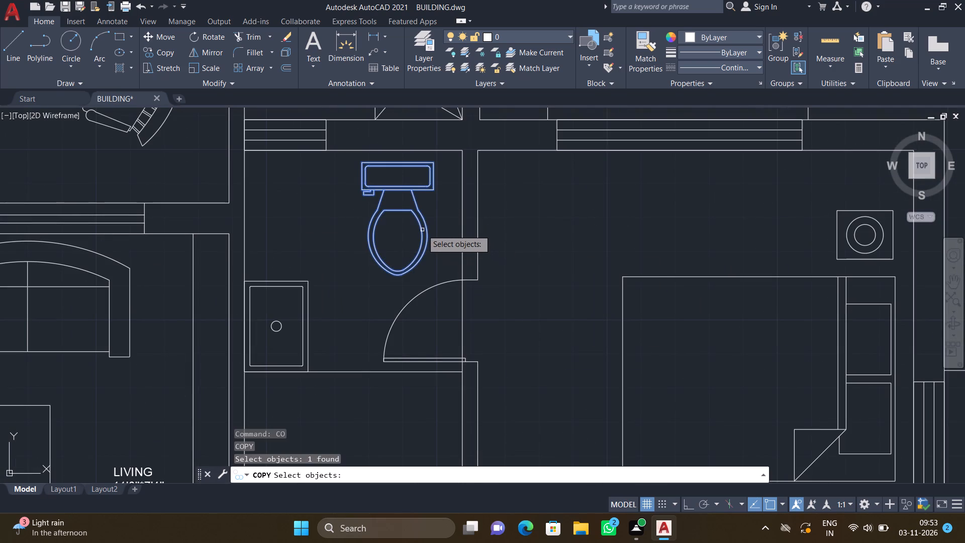
key("Return")
left_click(396, 159)
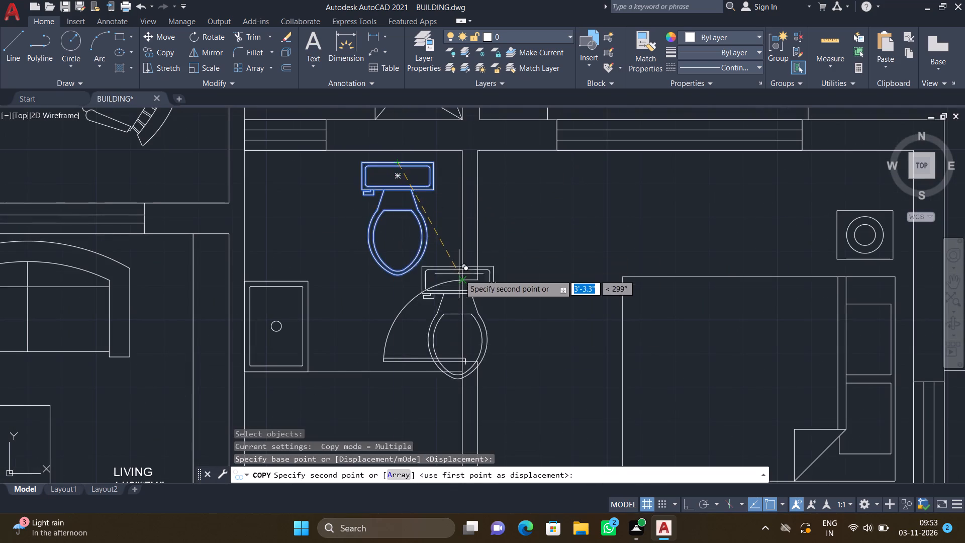
scroll(459, 276, "down", 6)
scroll(436, 390, "up", 5)
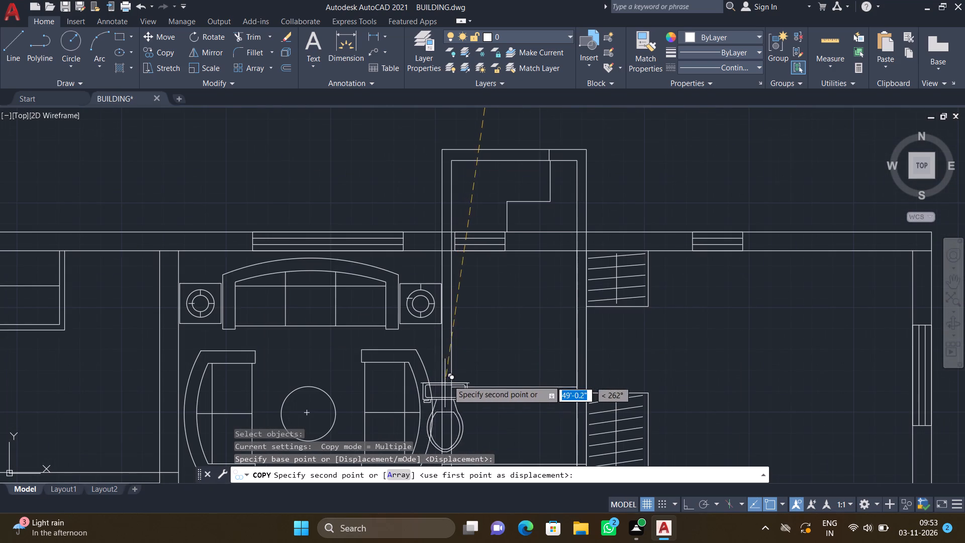
scroll(542, 272, "up", 1)
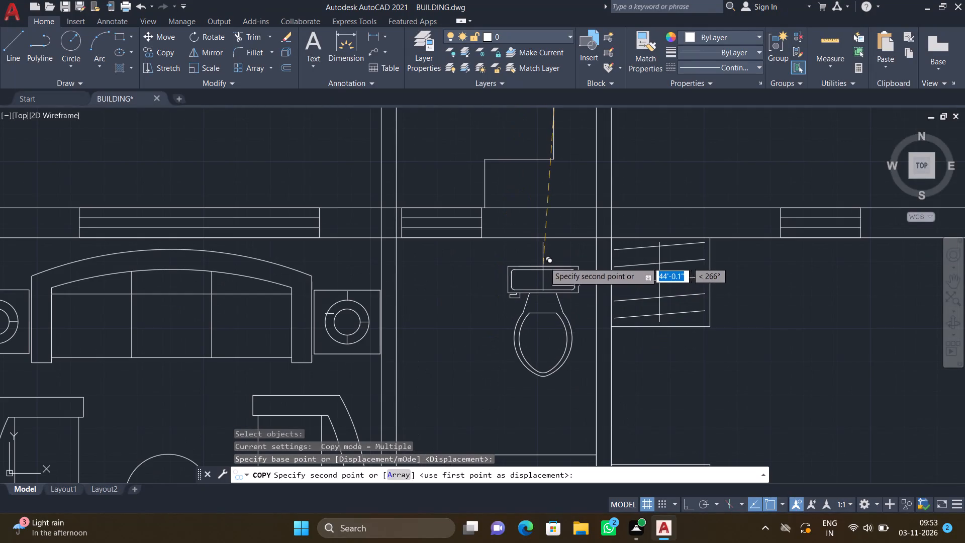
left_click(549, 252)
key("Return")
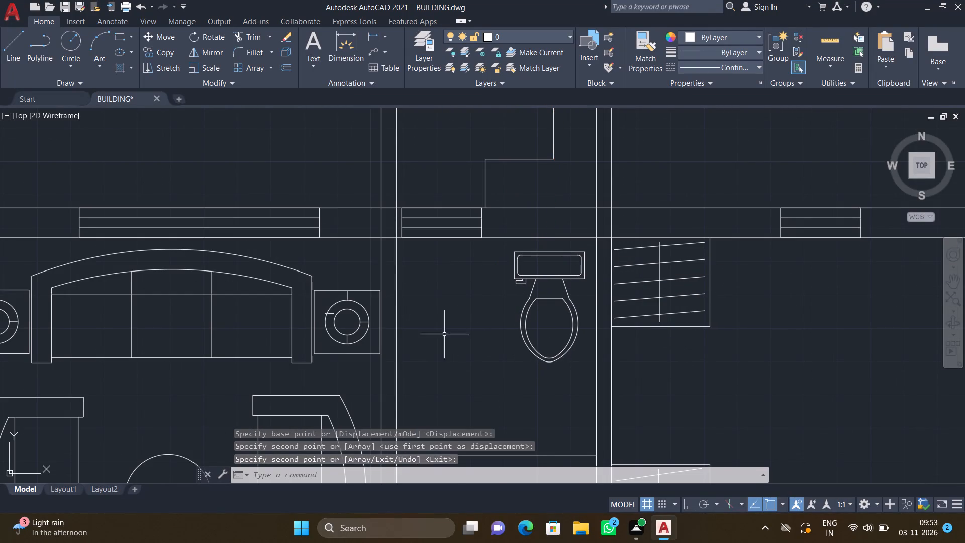
Copy the double bed from the completed northern flat's northeast bedroom to the empty space east of that flat.
scroll(444, 334, "down", 3)
scroll(533, 410, "down", 2)
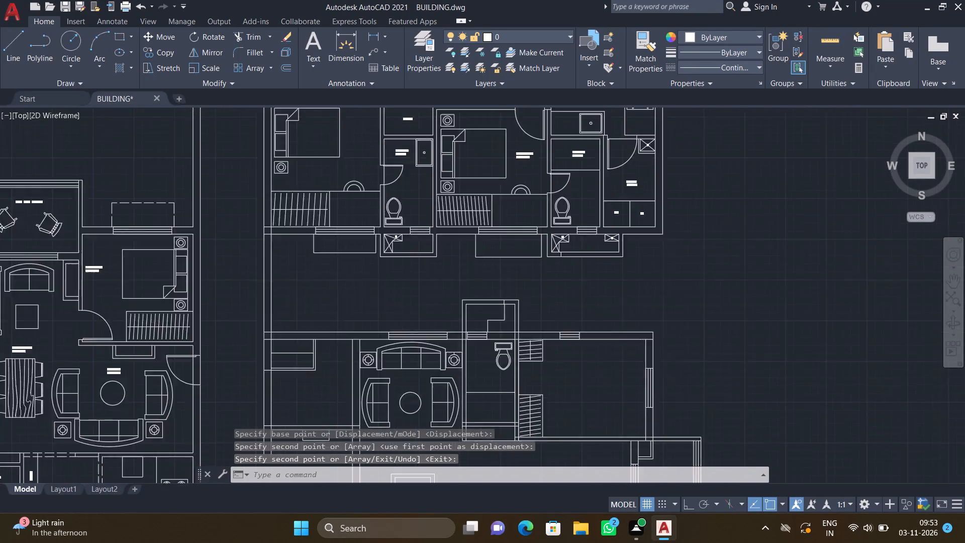
scroll(515, 394, "down", 2)
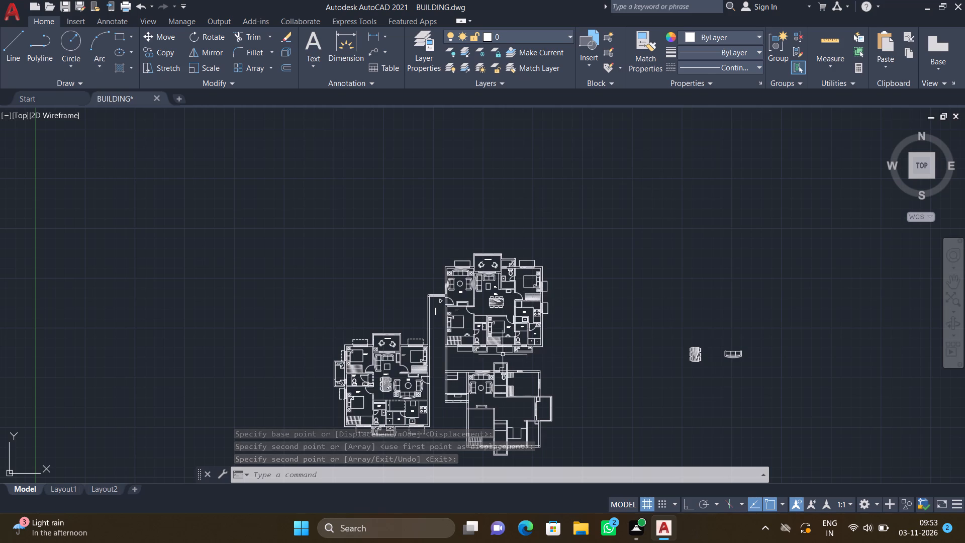
scroll(469, 385, "up", 2)
scroll(280, 379, "down", 2)
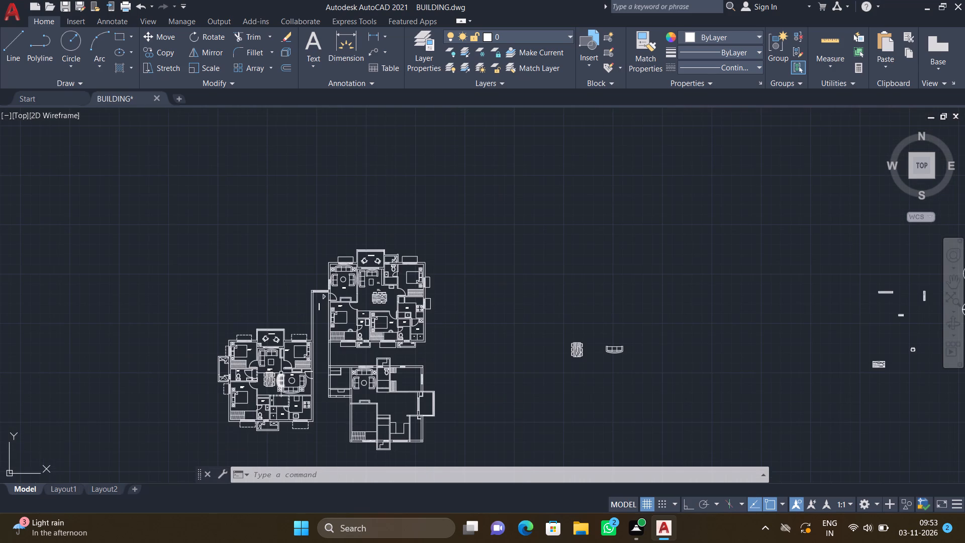
scroll(405, 289, "up", 2)
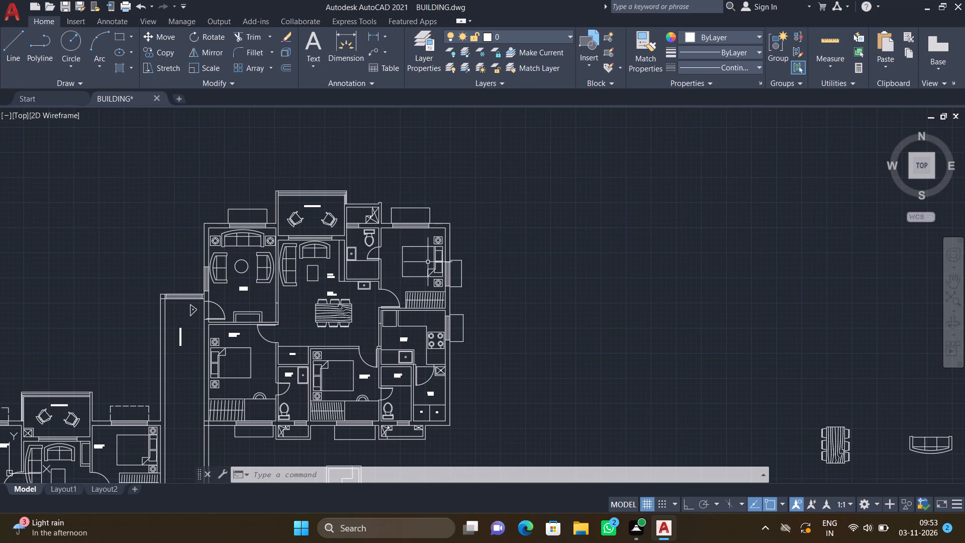
type("CO")
key("Return")
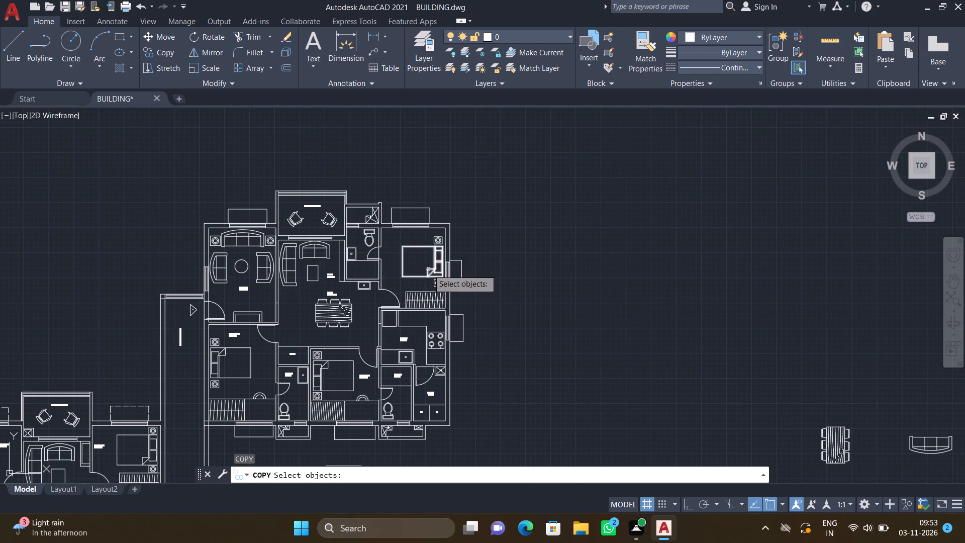
left_click(421, 277)
key("Return")
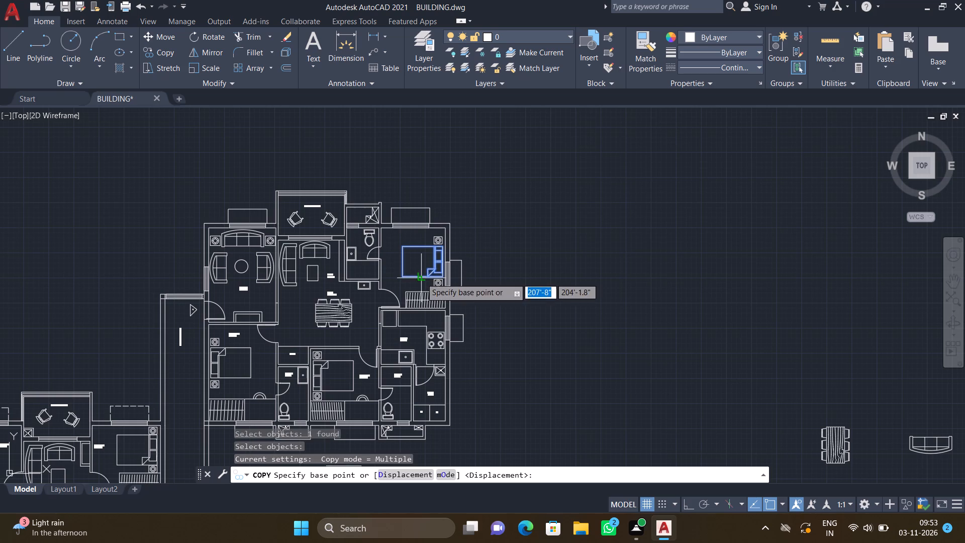
left_click(421, 279)
left_click(706, 306)
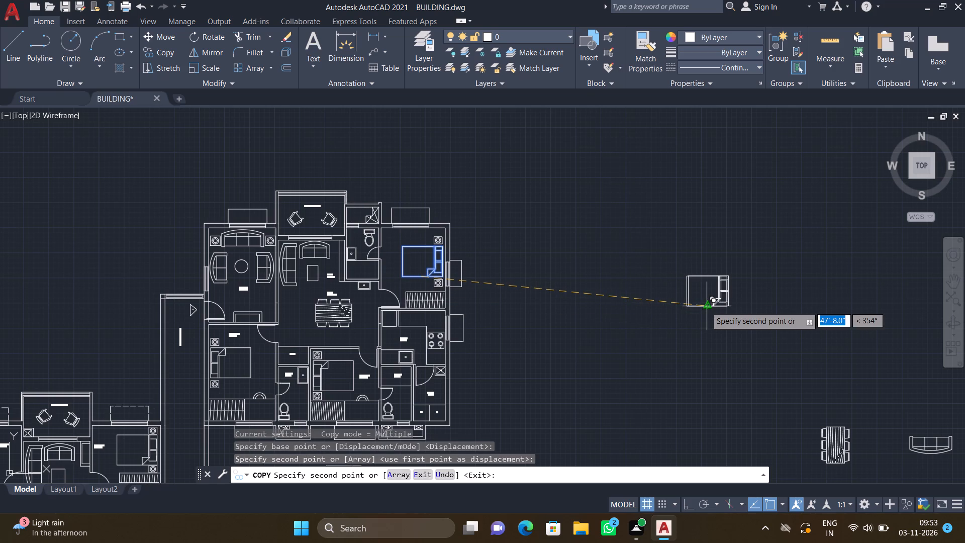
key("Return")
With Ortho on, rotate the copied bed 90 degrees clockwise about its headboard edge's midpoint so the pillows face south.
key("F8")
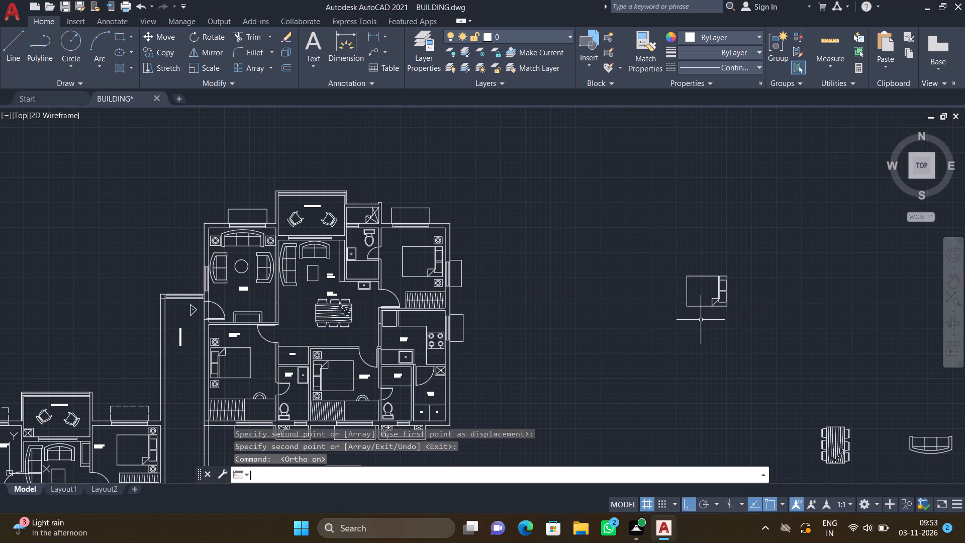
key("r")
key("o")
key("Return")
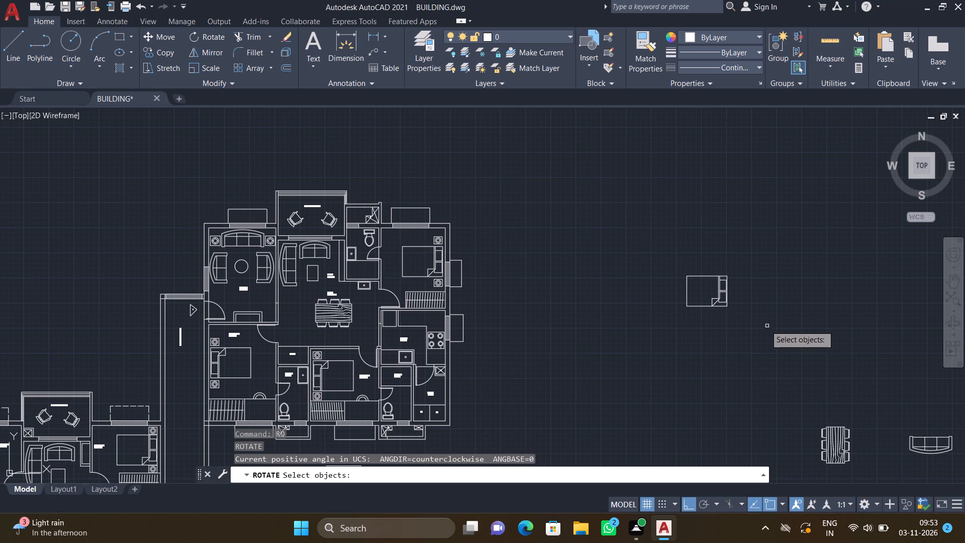
left_click(749, 324)
left_click(648, 240)
key("Return")
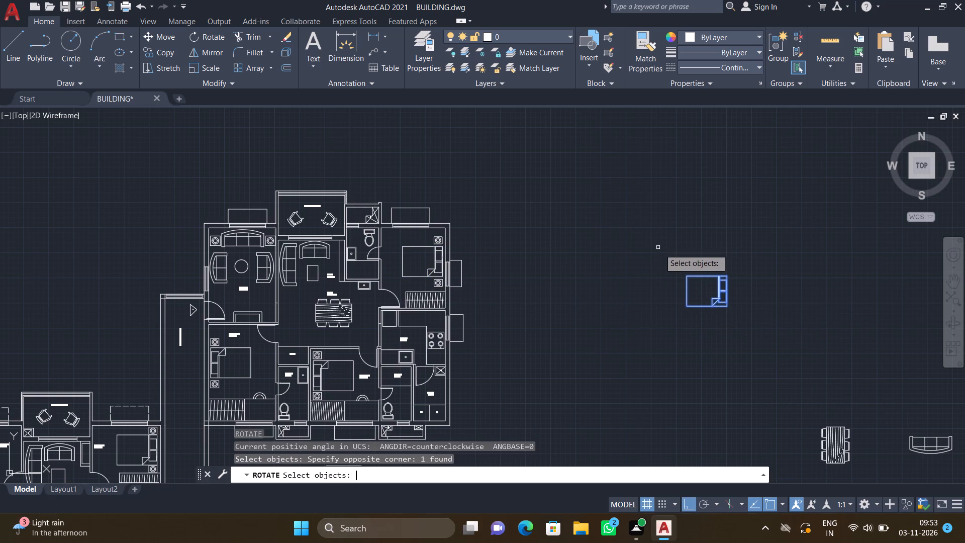
scroll(708, 312, "up", 2)
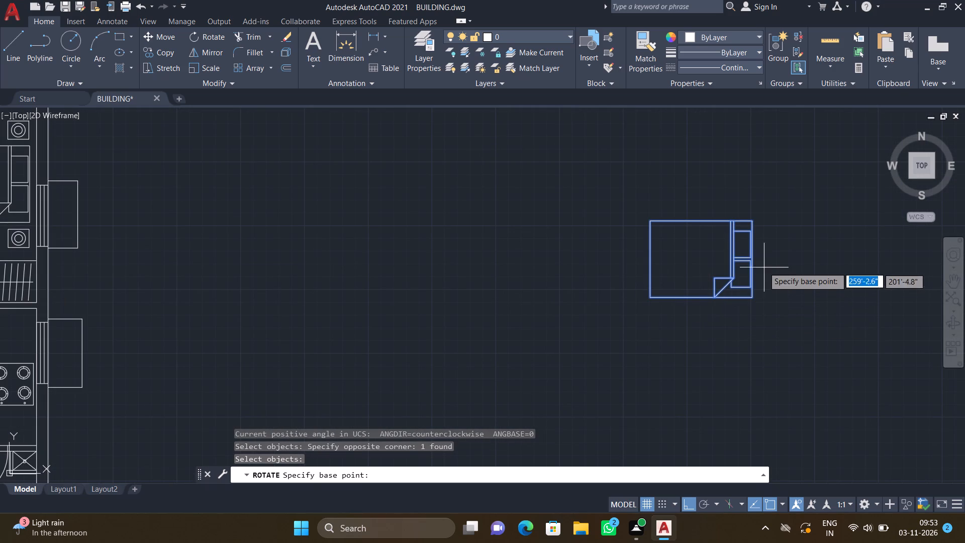
left_click(753, 258)
left_click(719, 351)
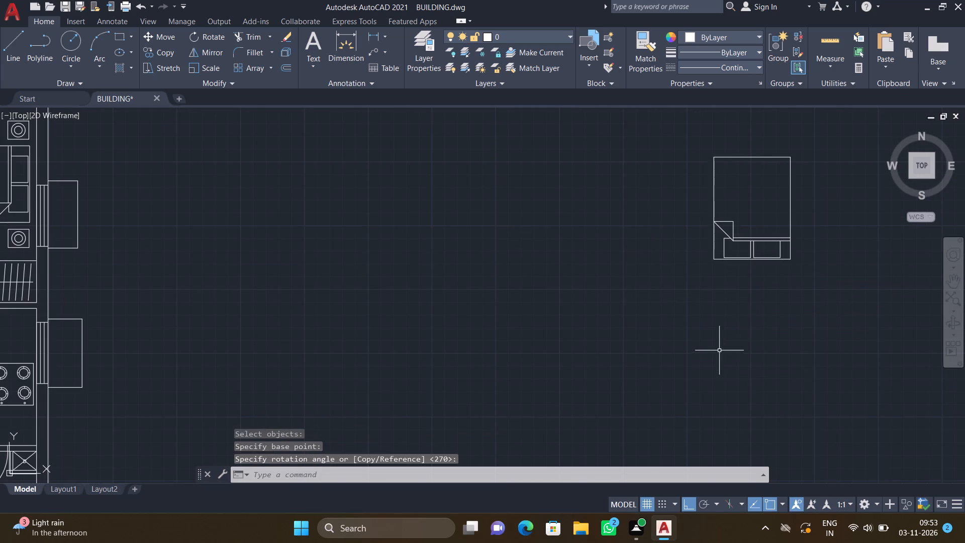
Copy the rotated bed by its foot edge's midpoint, with Ortho off, into the unfurnished room east of the toilet, headboard near the south wall.
type("CO")
key("Return")
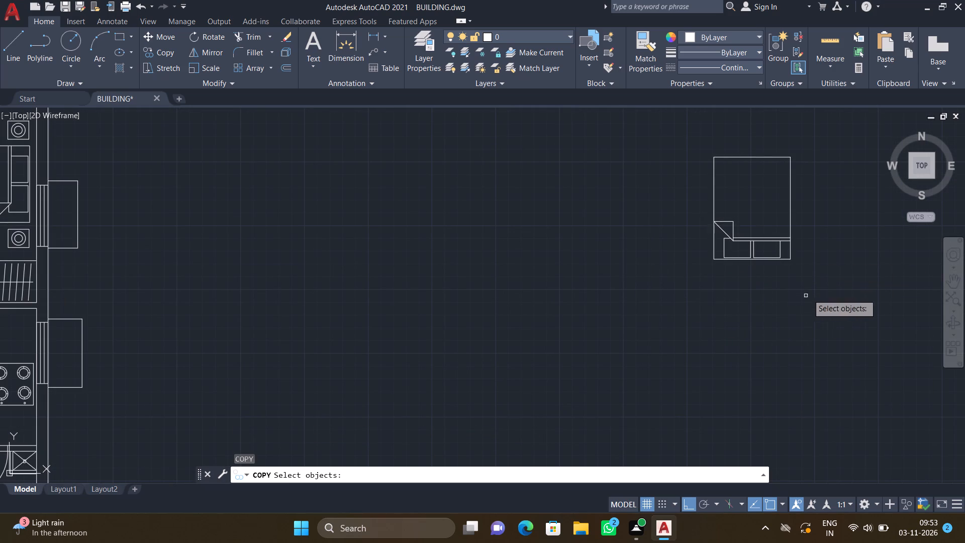
left_click_drag(814, 281, 800, 274)
left_click(663, 126)
key("Return")
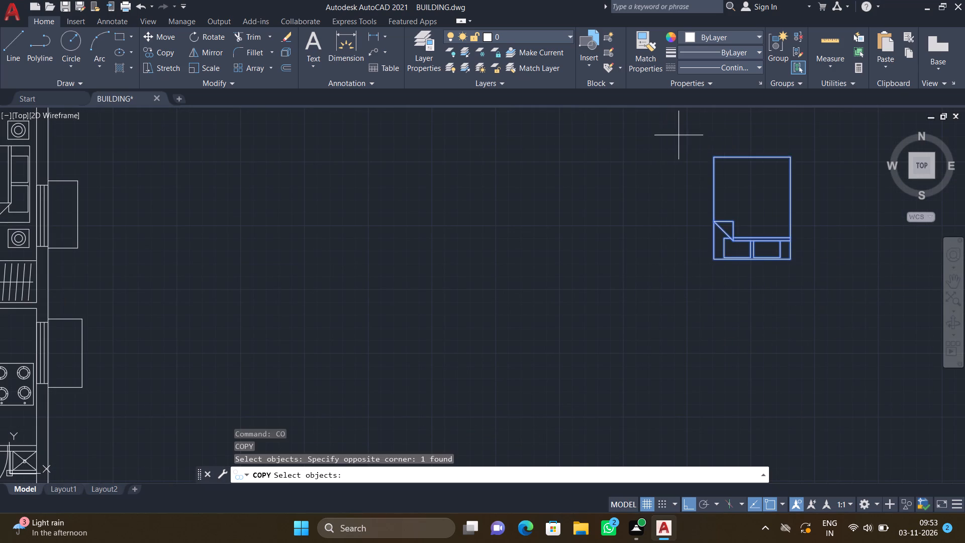
left_click(752, 156)
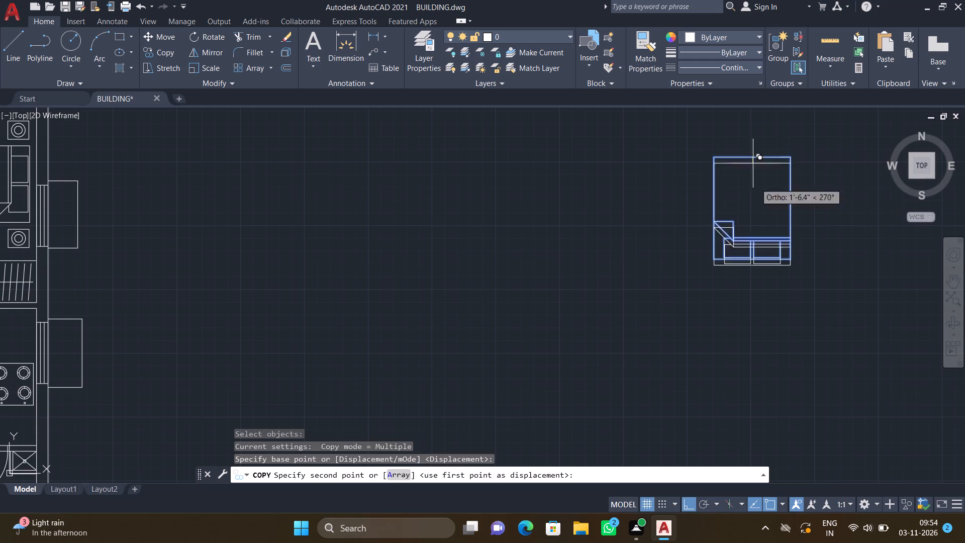
scroll(694, 290, "down", 5)
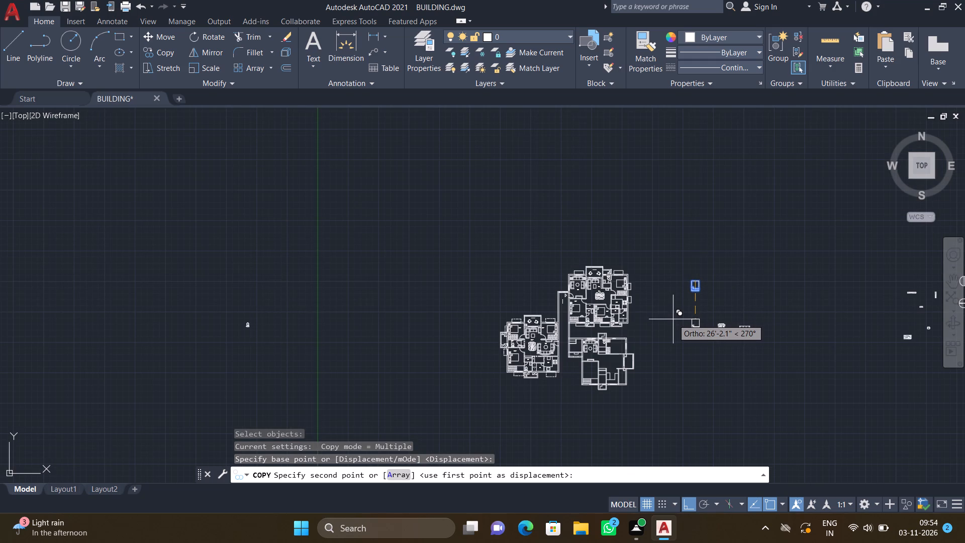
key("F8")
scroll(630, 325, "up", 2)
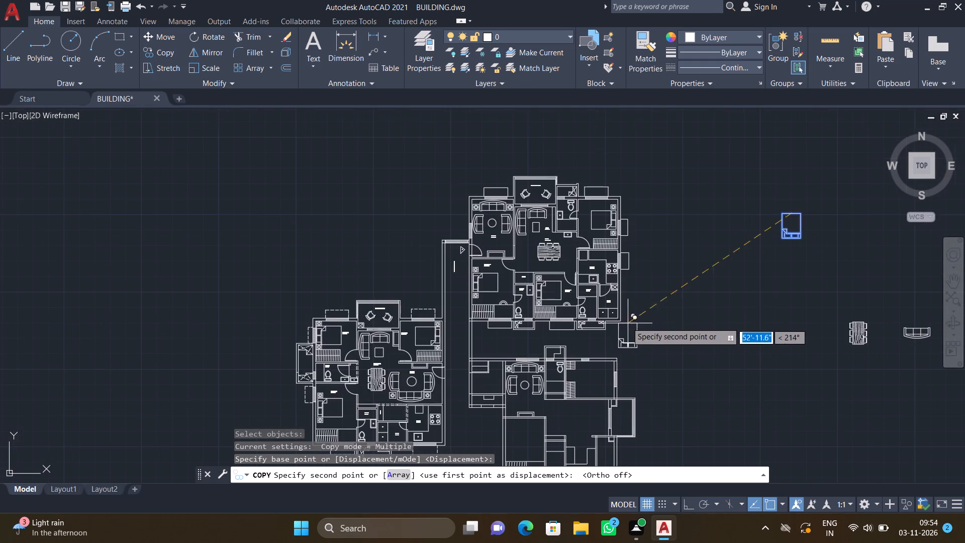
scroll(576, 381, "up", 3)
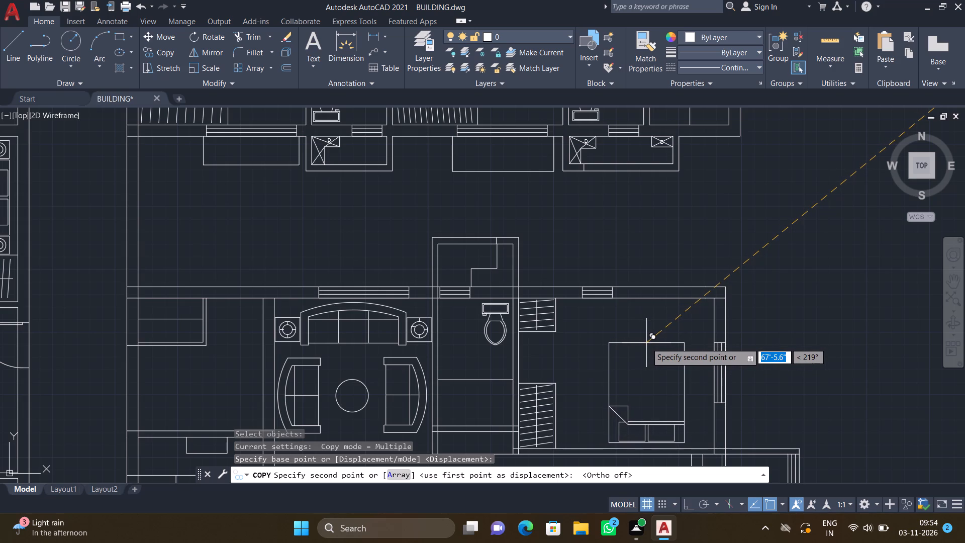
left_click(646, 343)
key("Return")
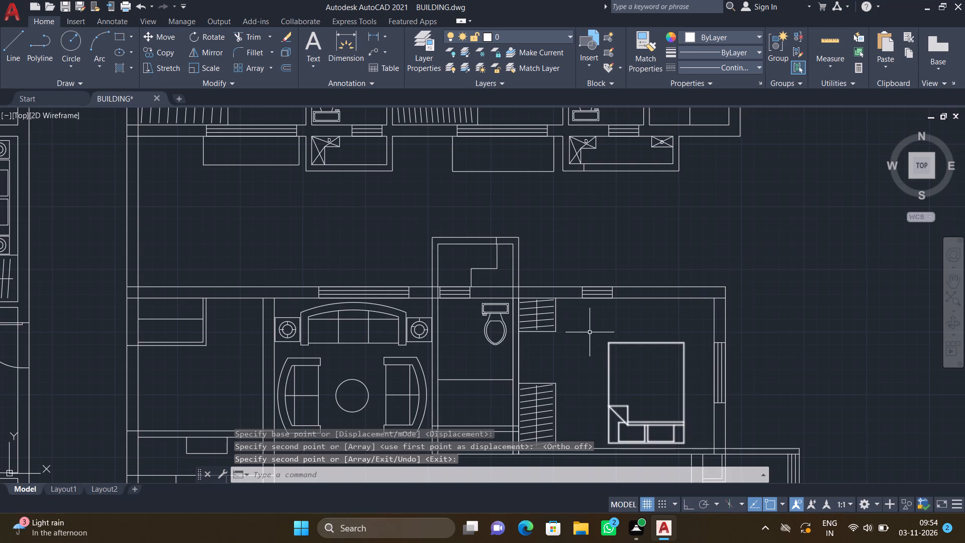
Copy the furnished northeast bedroom's southern bedside table with lamp by its south edge's midpoint to the east side of the new bed's headboard.
scroll(562, 323, "down", 2)
scroll(461, 331, "down", 1)
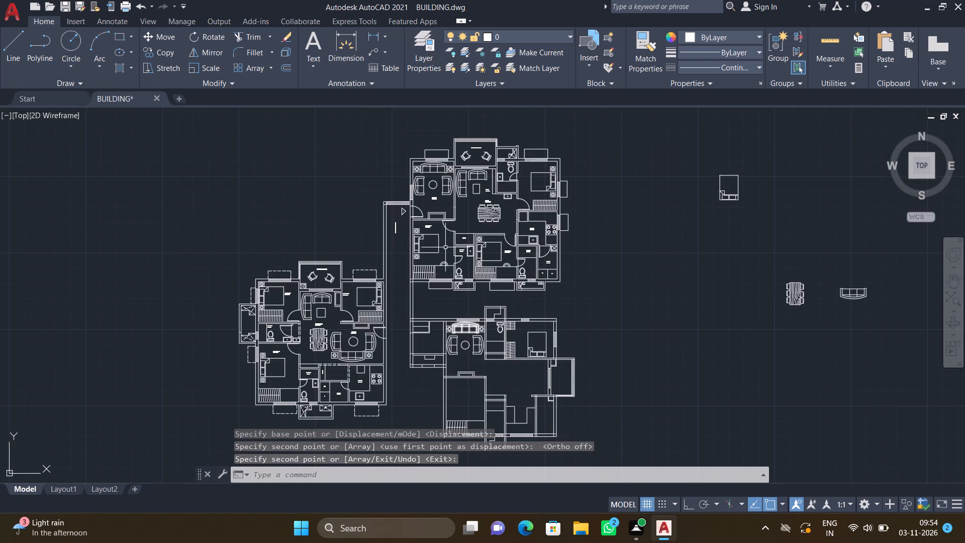
scroll(554, 198, "up", 3)
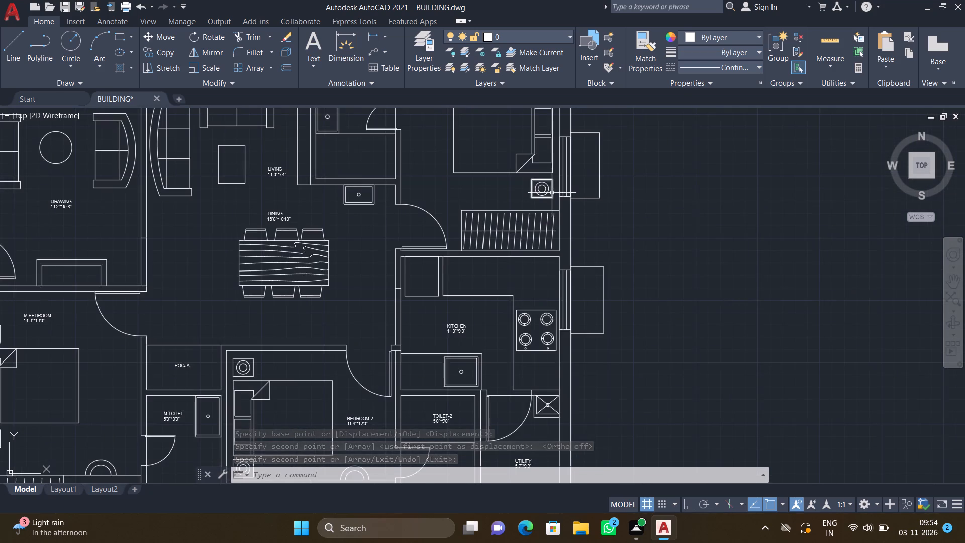
scroll(554, 198, "up", 3)
key("c")
key("o")
key("Return")
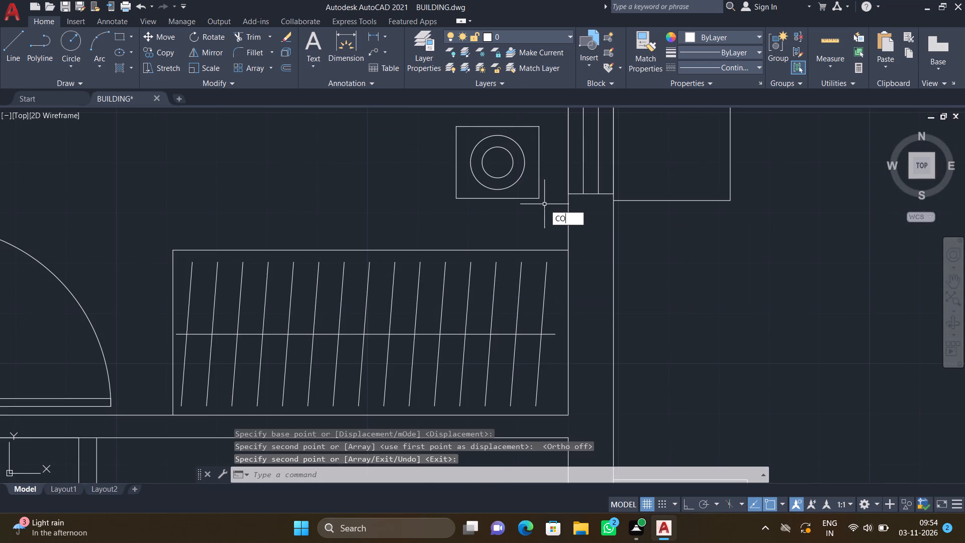
left_click_drag(544, 212, 537, 207)
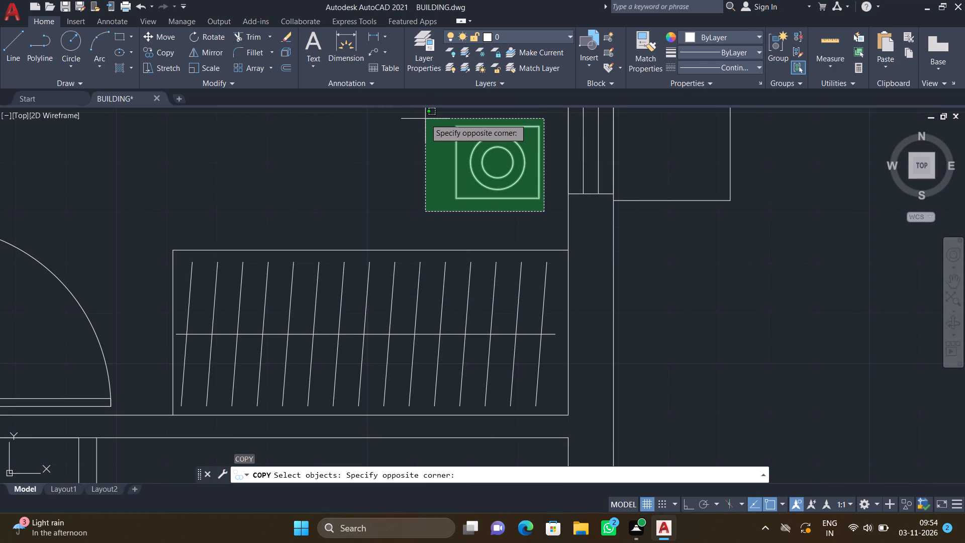
left_click(425, 119)
key("Return")
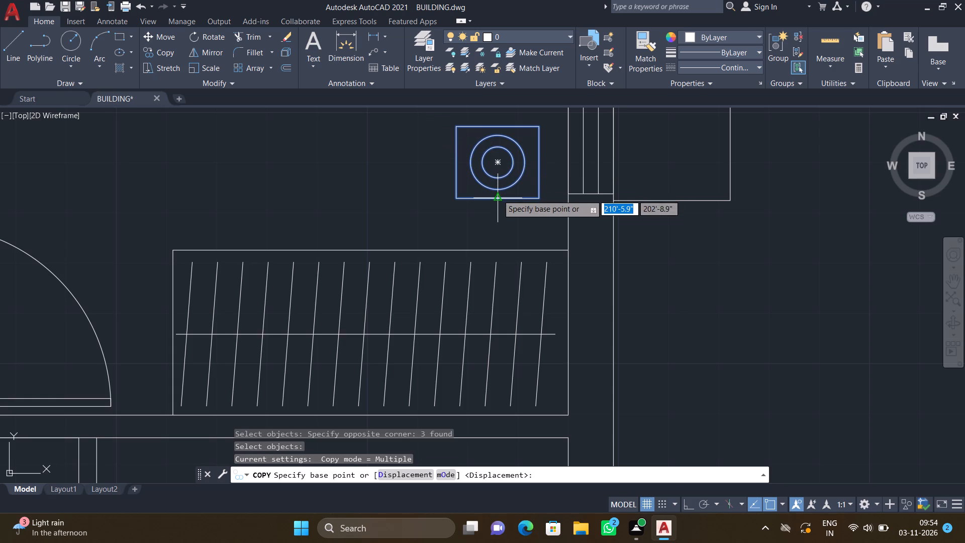
left_click(498, 200)
scroll(555, 282, "down", 6)
scroll(567, 355, "down", 4)
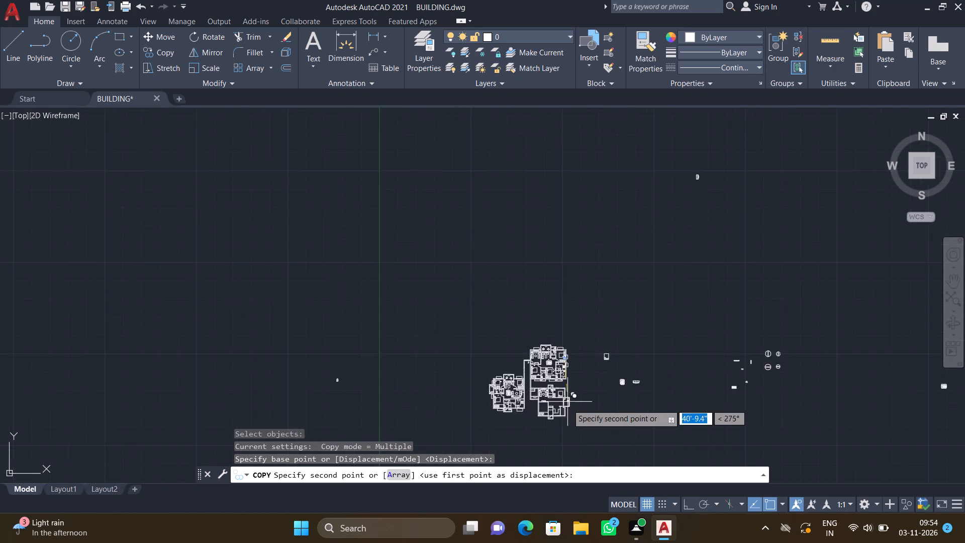
scroll(567, 407, "down", 1)
scroll(565, 421, "up", 5)
scroll(522, 215, "up", 3)
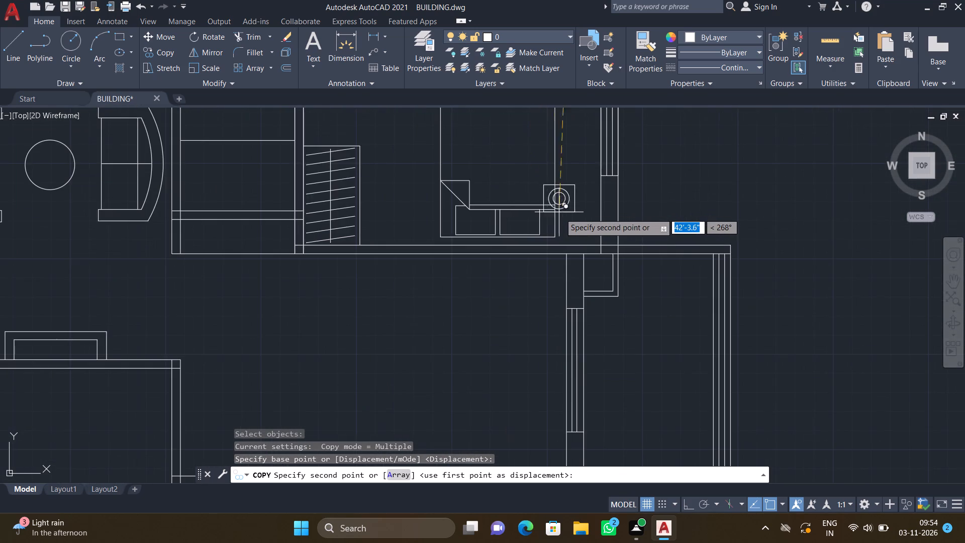
scroll(571, 221, "up", 3)
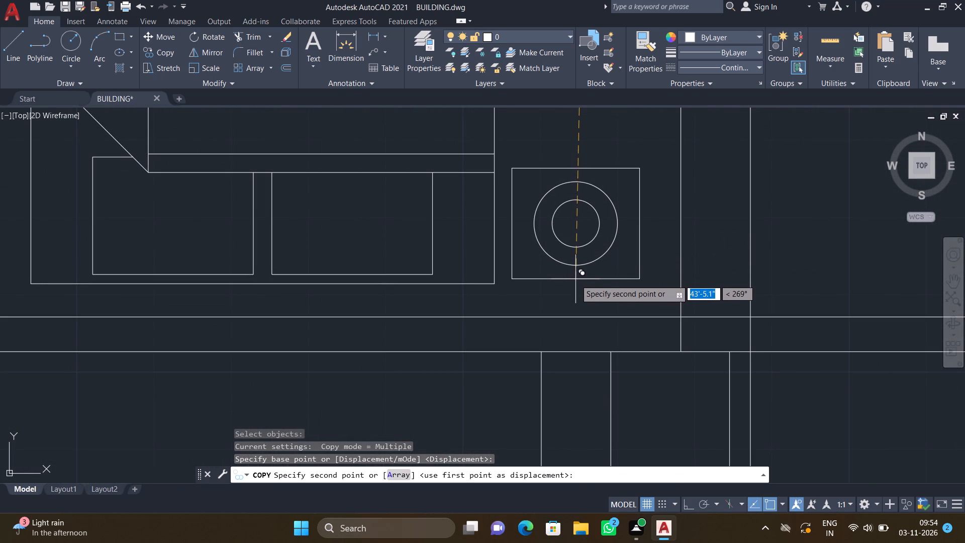
left_click(575, 282)
key("Return")
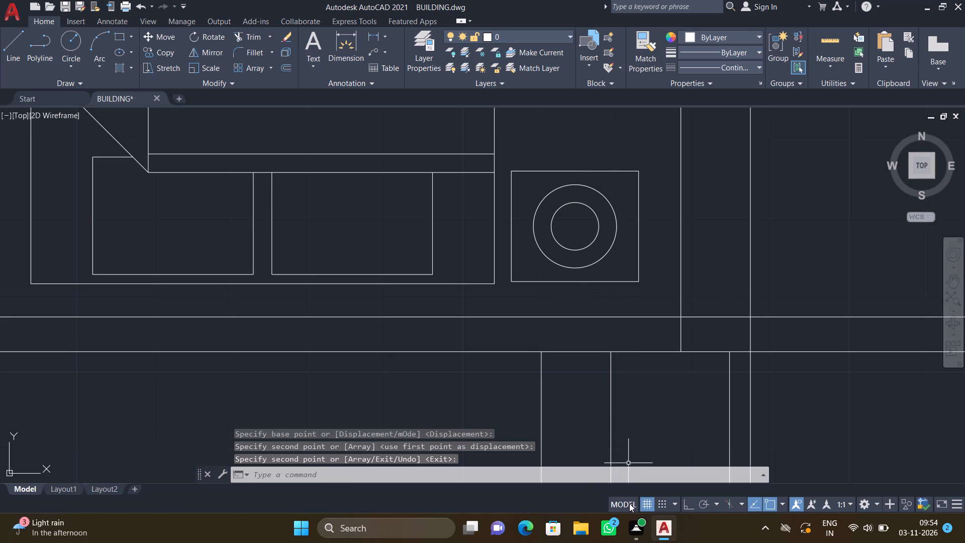
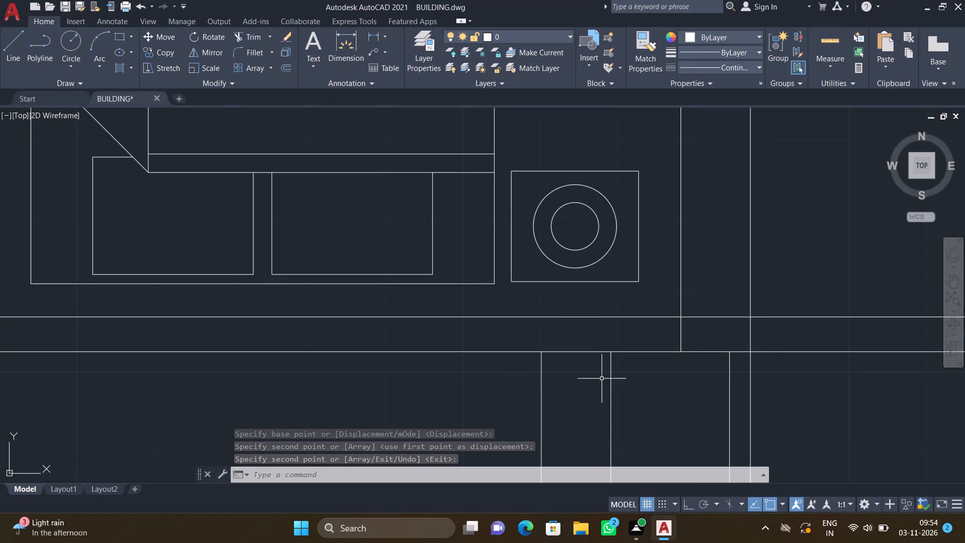
Save the building drawing under its existing file name.
key("ctrl+s")
key("ctrl+s")
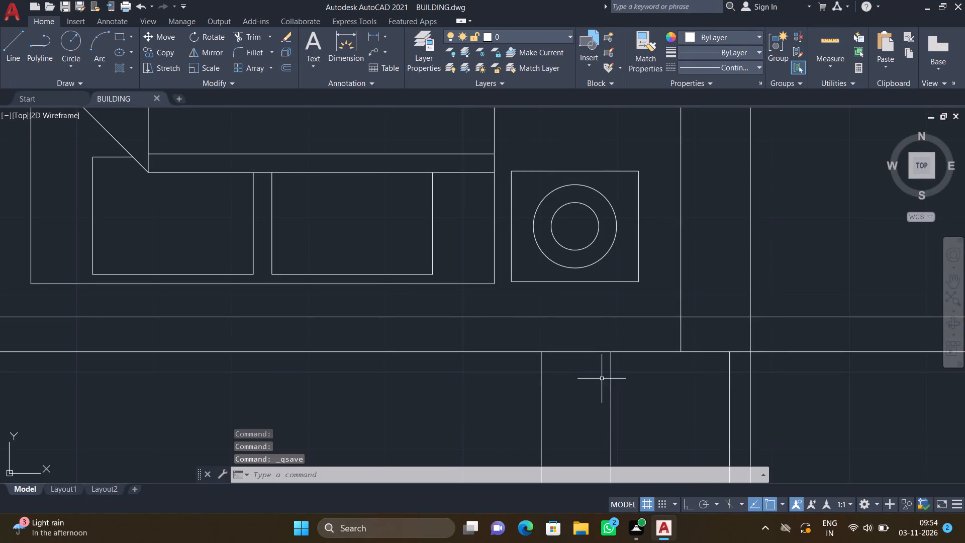
key("ctrl+s")
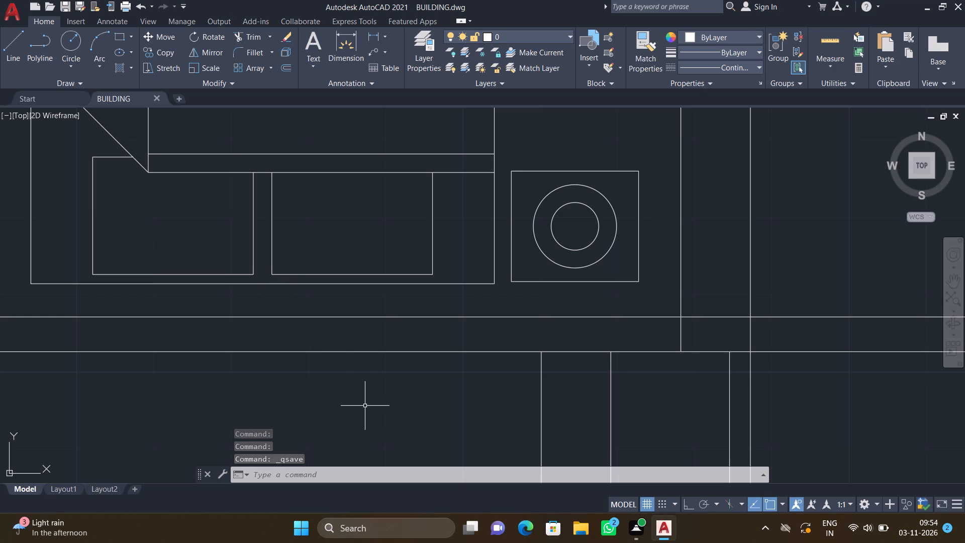
key("ctrl+s")
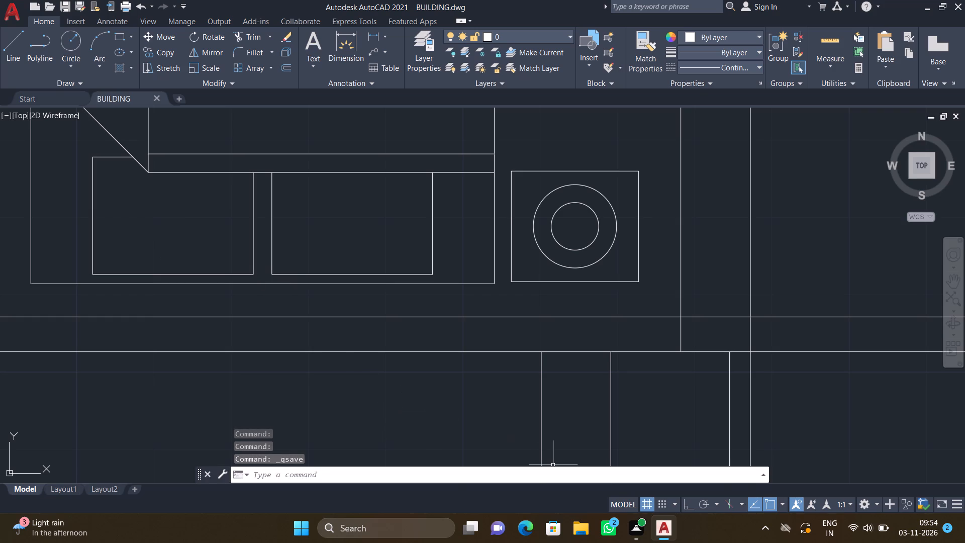
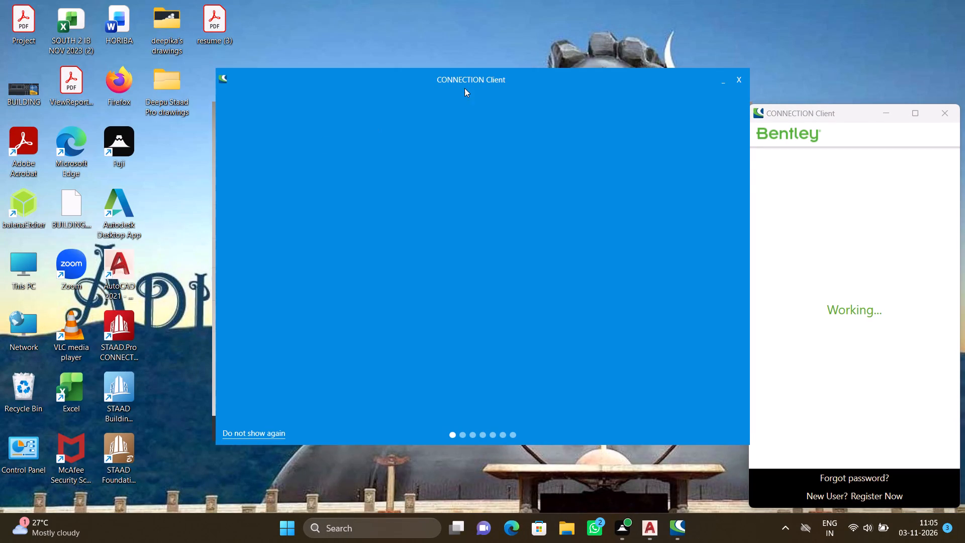
Close the CONNECTION Client introduction and its main window.
left_click(743, 79)
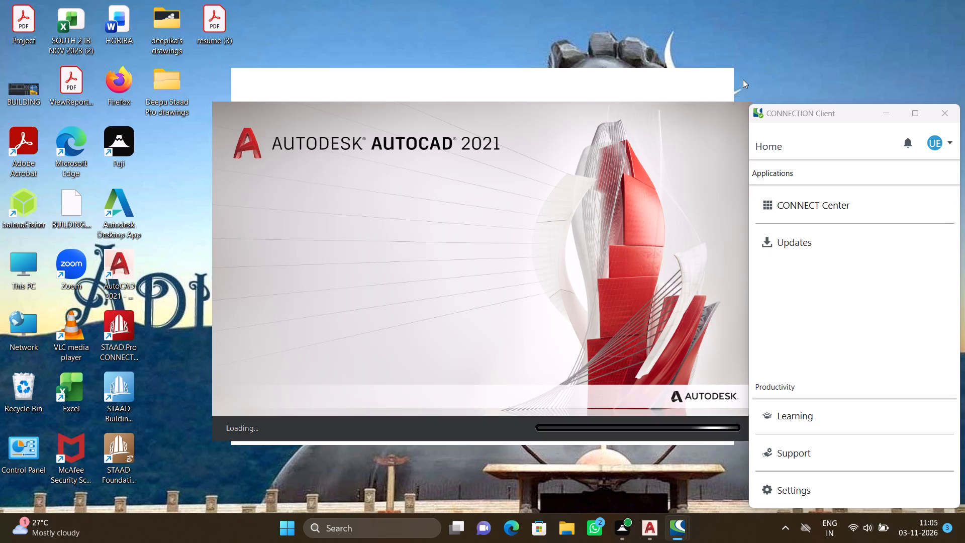
left_click(945, 112)
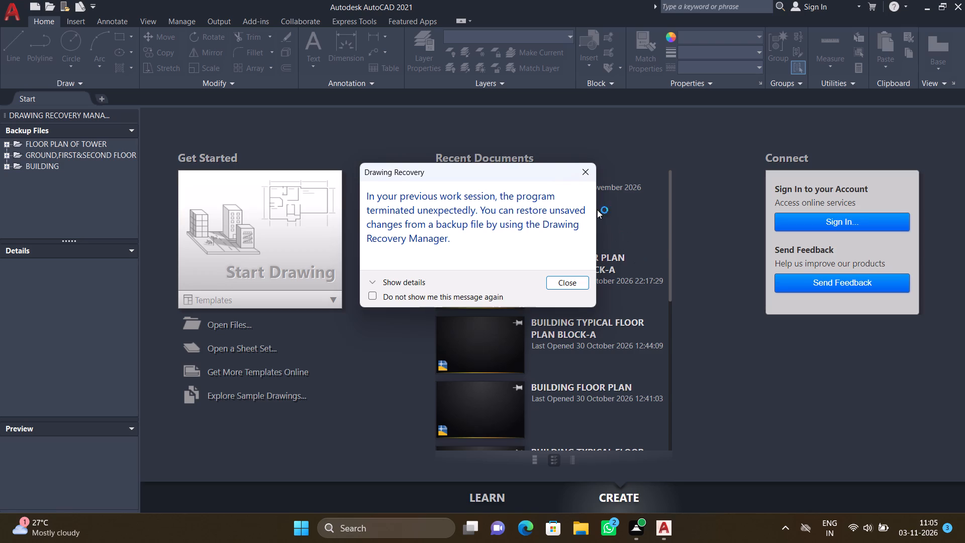
Dismiss the drawing recovery notice, reopen the recent BUILDING drawing, and close the stray browser window.
left_click(580, 173)
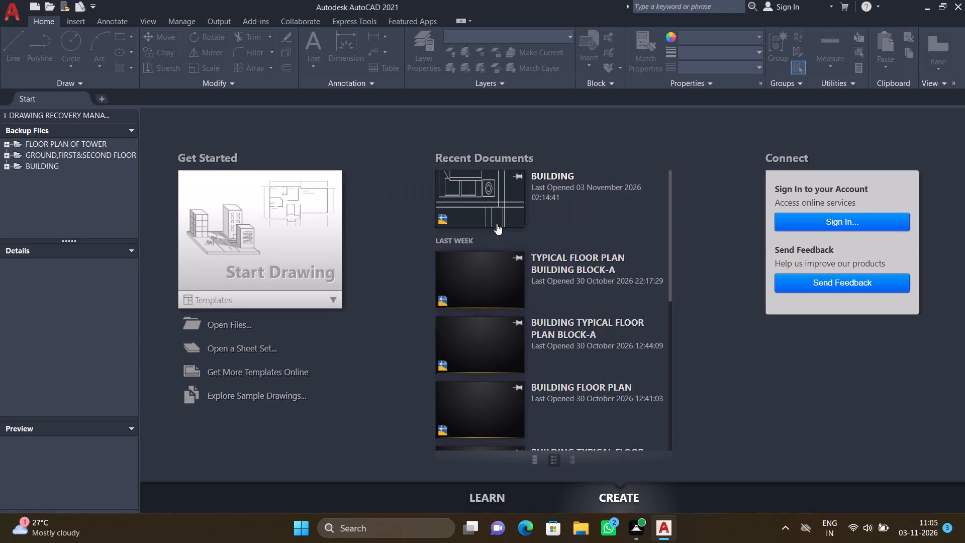
double_click(488, 201)
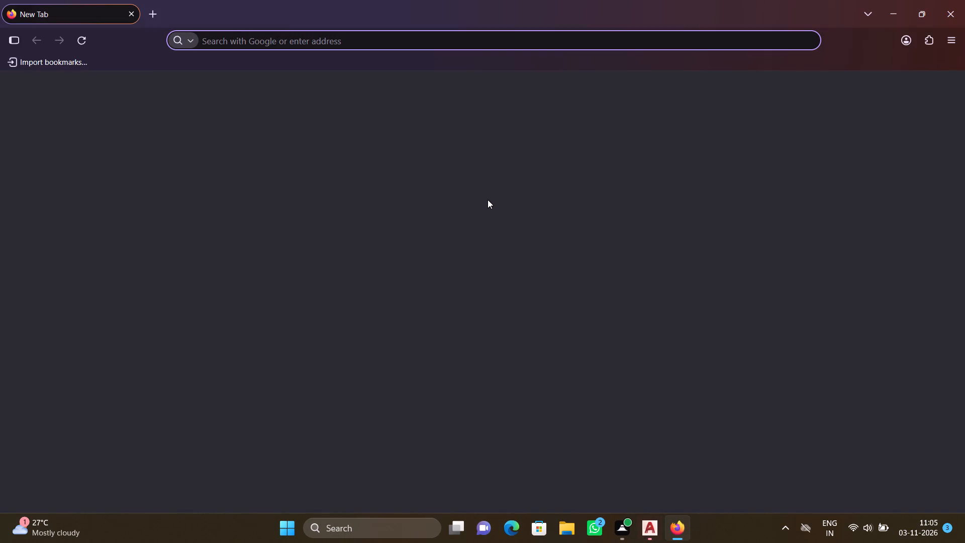
left_click(951, 10)
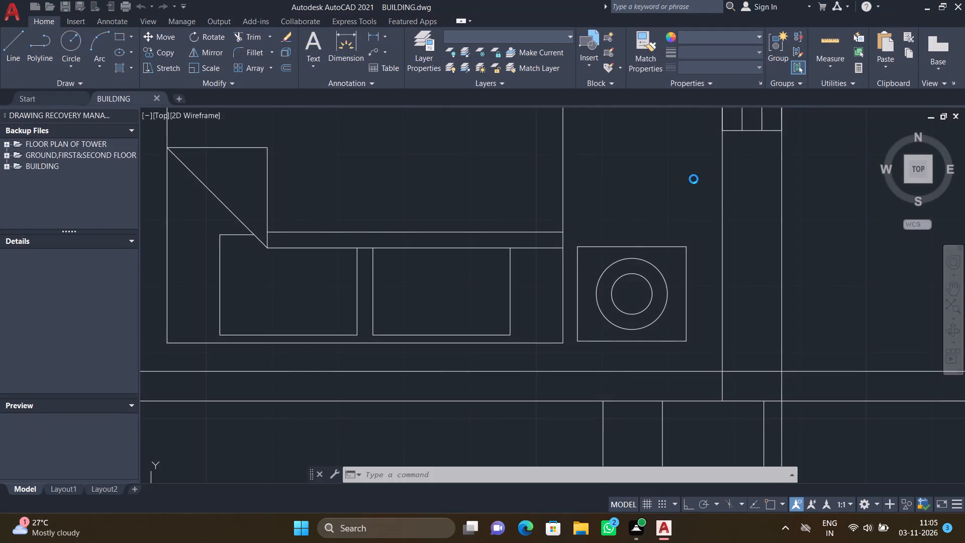
Close the Drawing Recovery Manager to free the drawing area around the partly furnished floor plan.
scroll(512, 275, "down", 6)
scroll(424, 294, "down", 4)
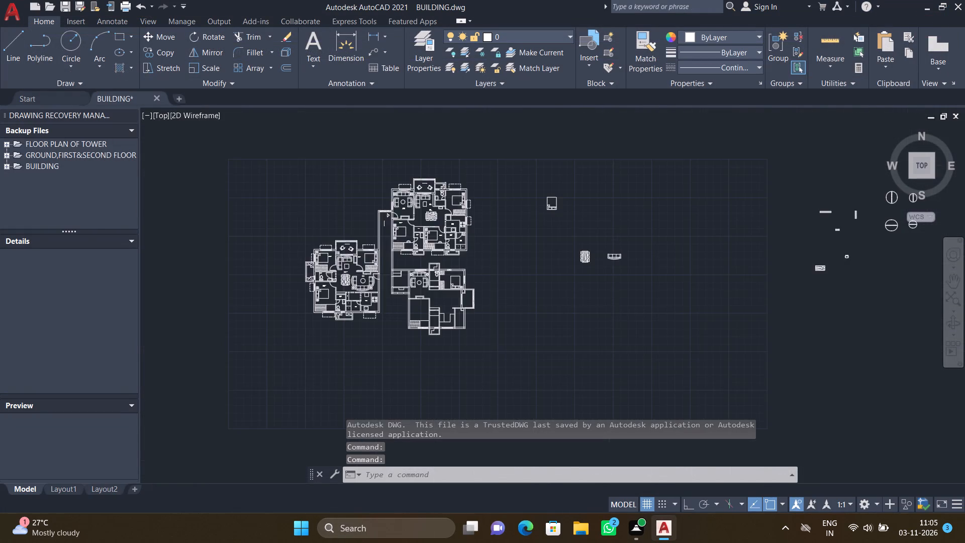
left_click(127, 114)
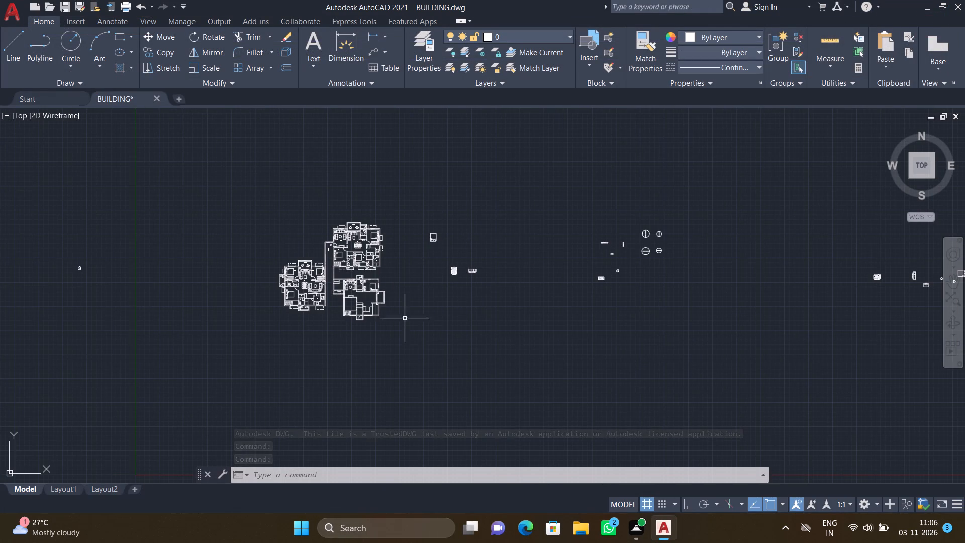
scroll(368, 288, "up", 4)
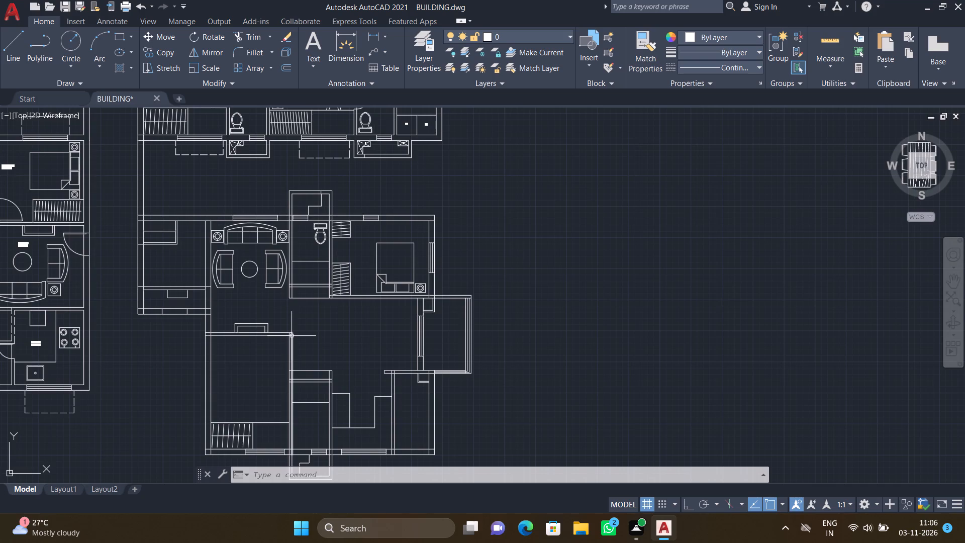
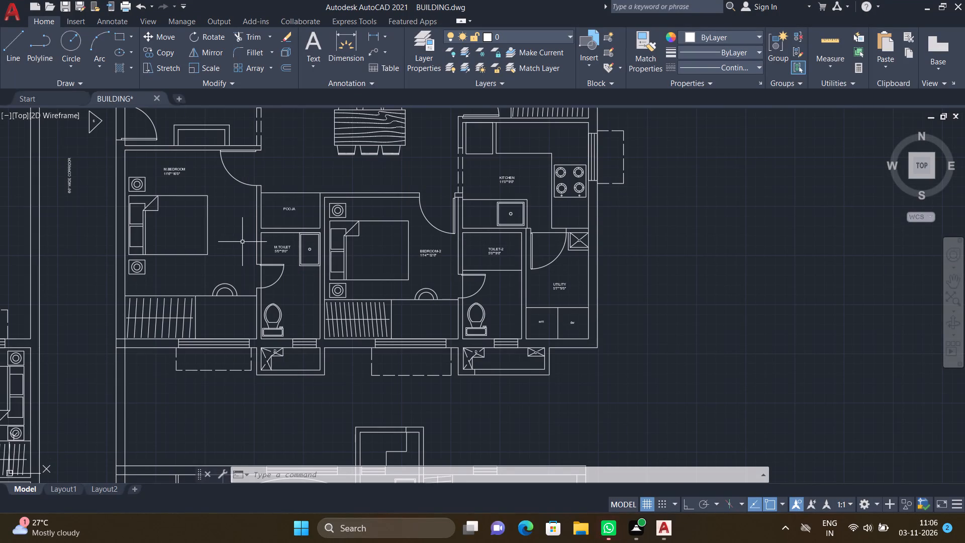
Copy the double bed from the completed flat's M.BEDROOM into the unfinished plan's lower bedroom, just above the wardrobe strip.
key("c")
key("o")
key("Return")
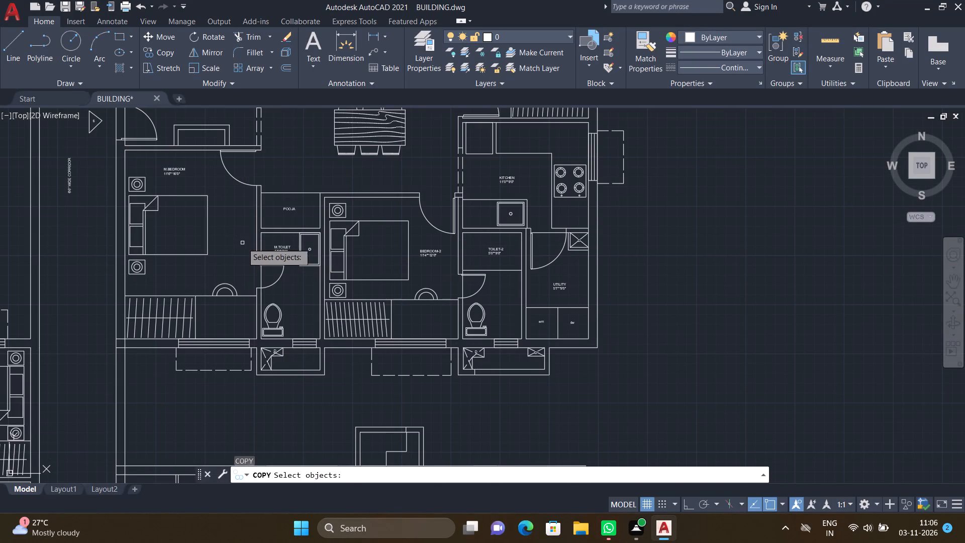
left_click(208, 218)
key("Return")
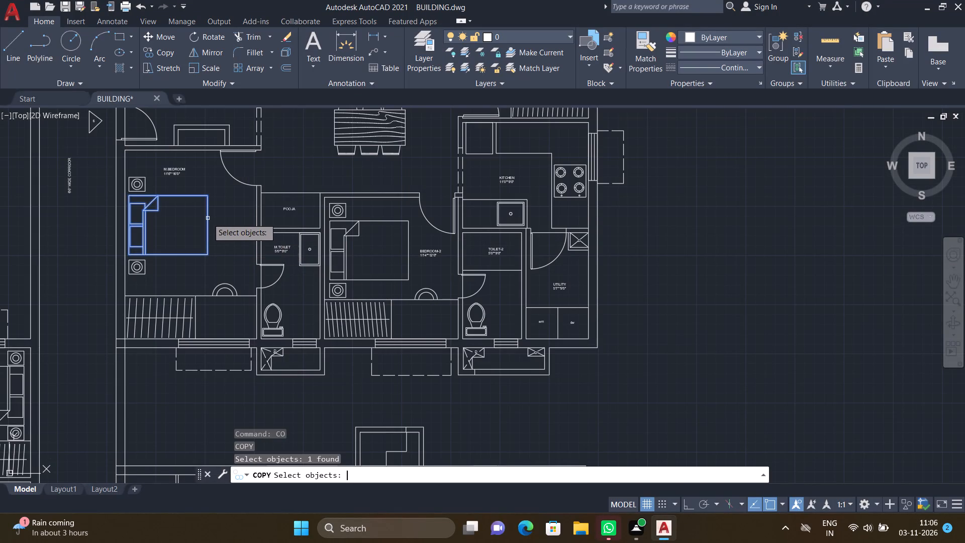
scroll(142, 257, "up", 3)
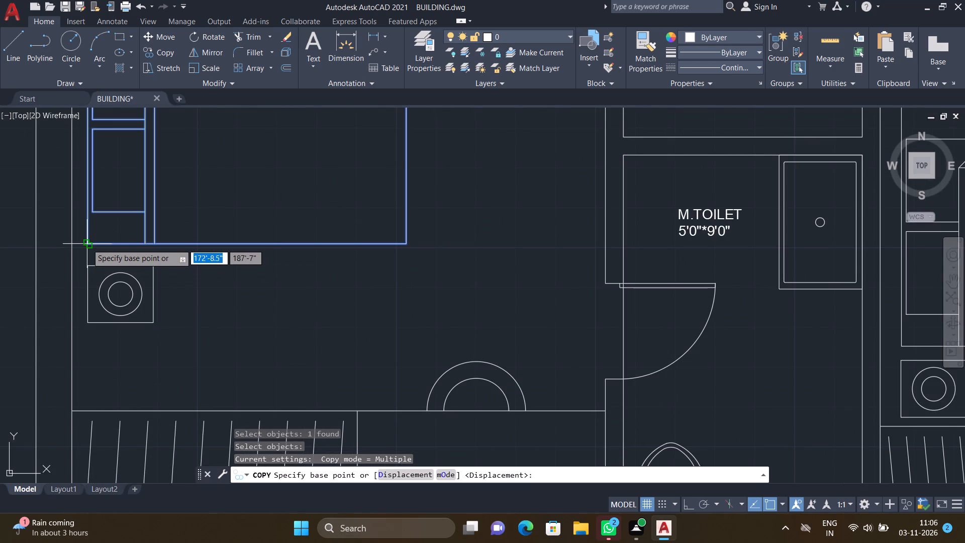
left_click(87, 242)
scroll(175, 320, "down", 6)
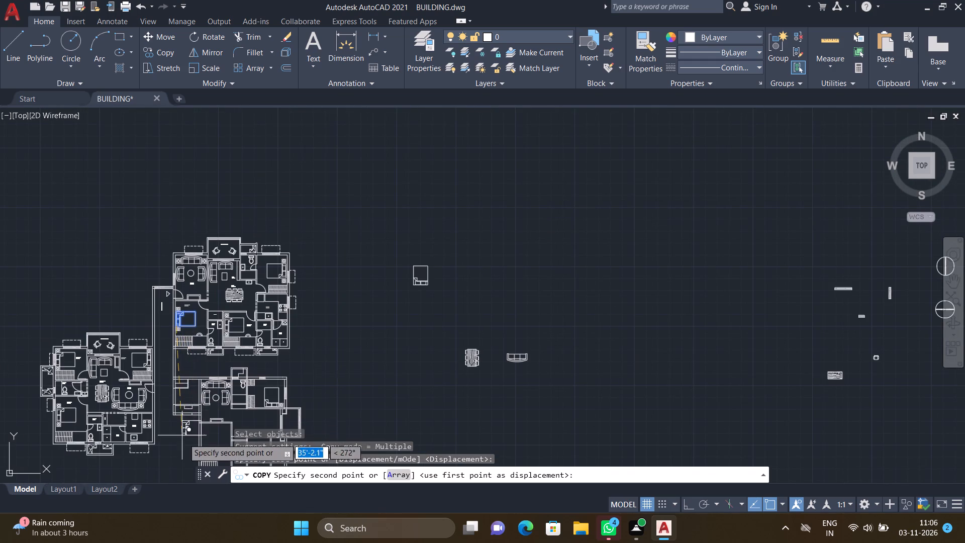
scroll(191, 433, "down", 4)
scroll(191, 462, "up", 4)
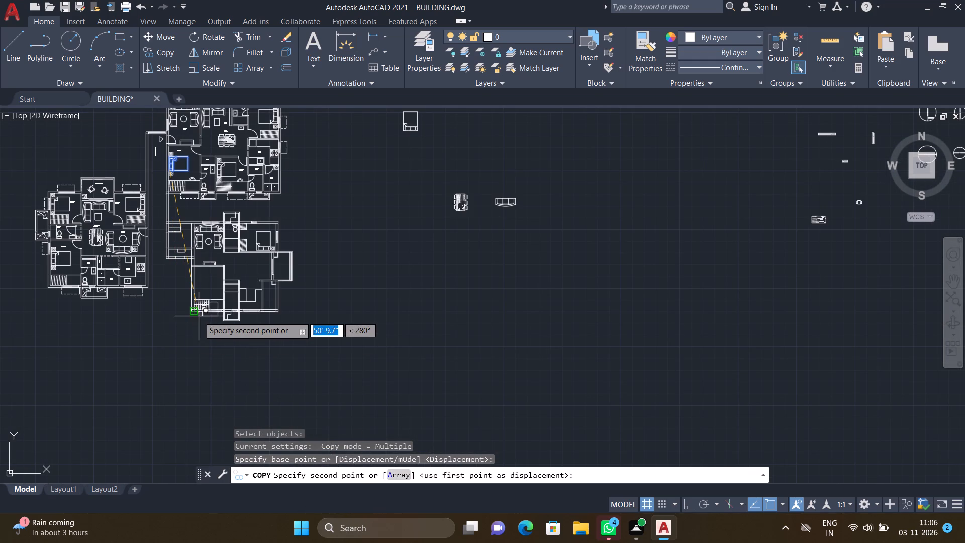
scroll(199, 309, "up", 3)
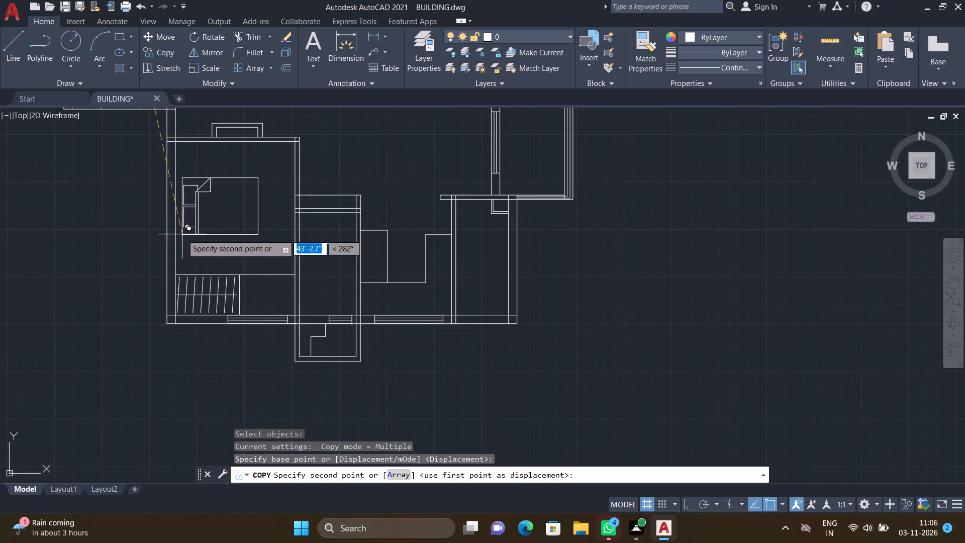
scroll(182, 234, "up", 1)
scroll(182, 232, "down", 1)
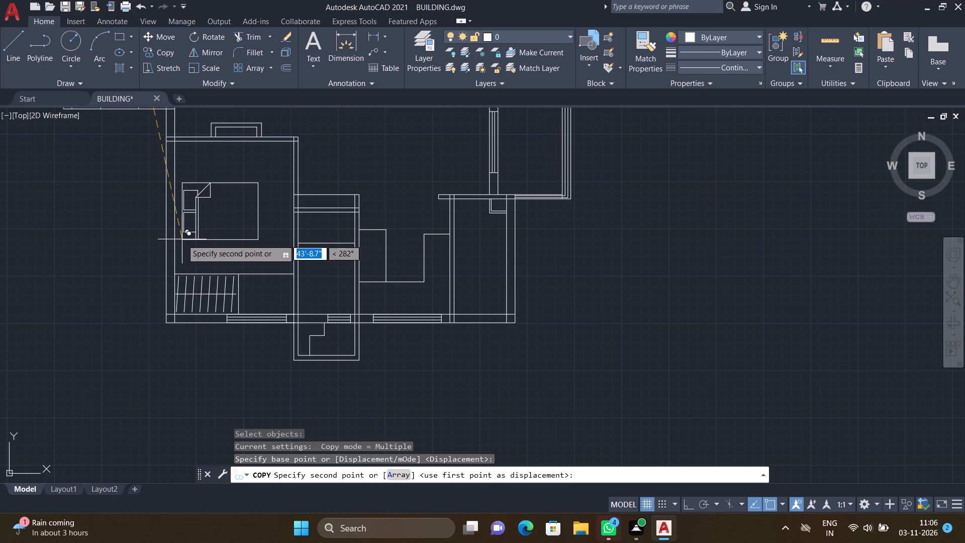
left_click(182, 239)
key("Return")
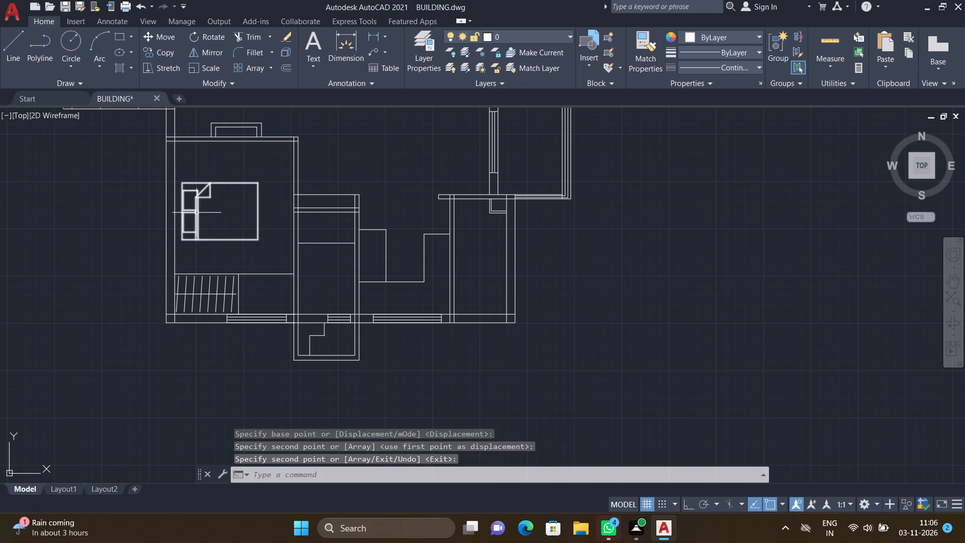
Copy the M.BEDROOM bedside table with its round lamp to the space between the new bed and the wardrobe.
scroll(191, 205, "down", 6)
scroll(181, 167, "up", 5)
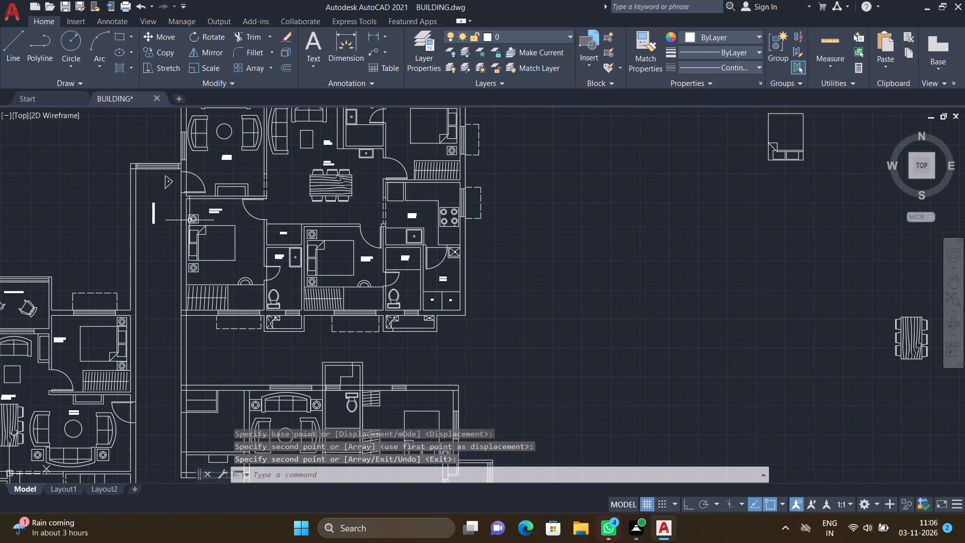
scroll(200, 273, "up", 3)
type("co")
key("Return")
left_click(195, 274)
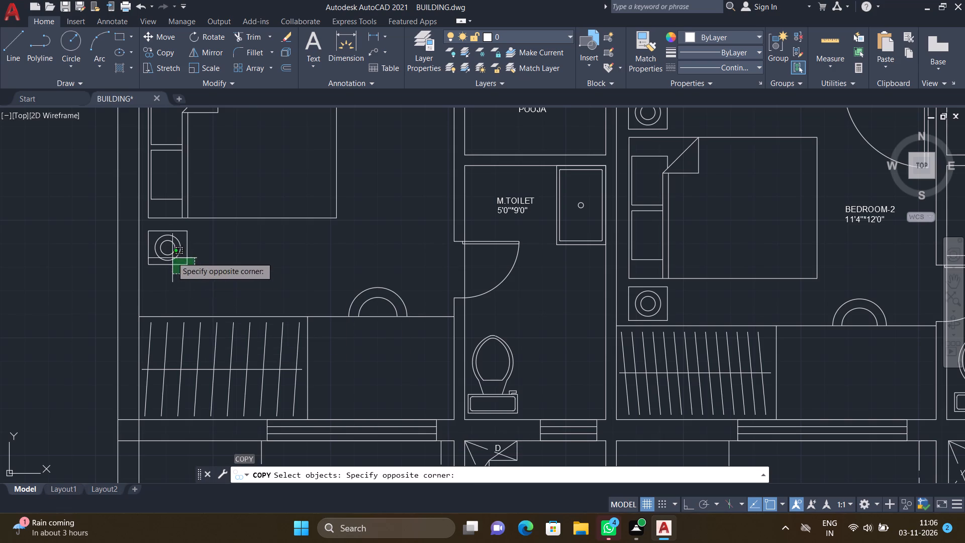
scroll(149, 236, "up", 2)
left_click(136, 211)
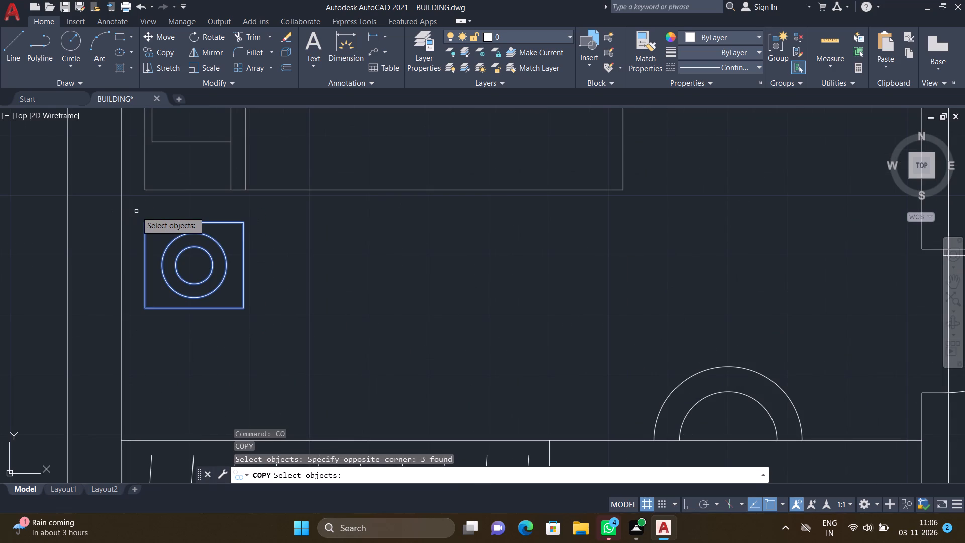
key("Return")
left_click_drag(146, 222, 149, 228)
scroll(172, 265, "down", 7)
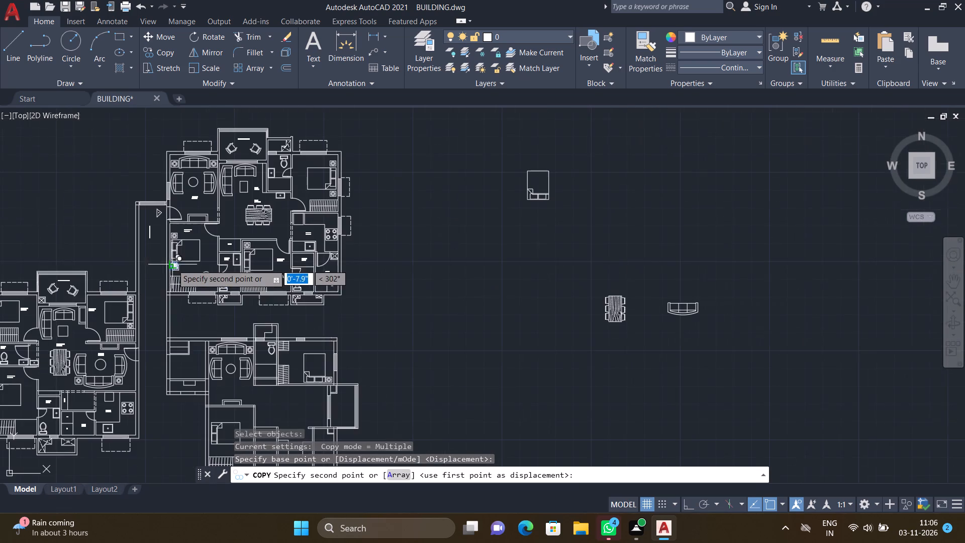
scroll(199, 399, "down", 4)
scroll(200, 415, "up", 5)
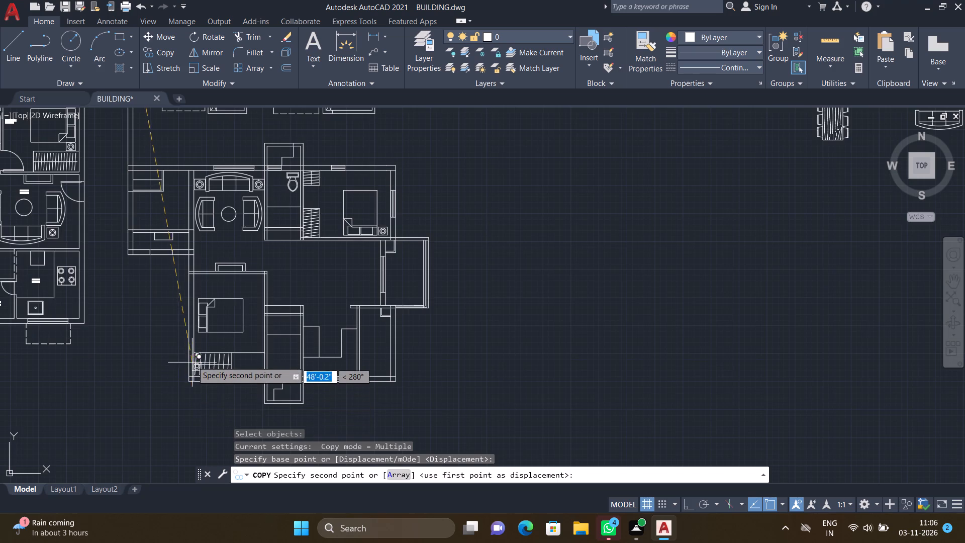
scroll(191, 352, "up", 3)
scroll(209, 299, "up", 3)
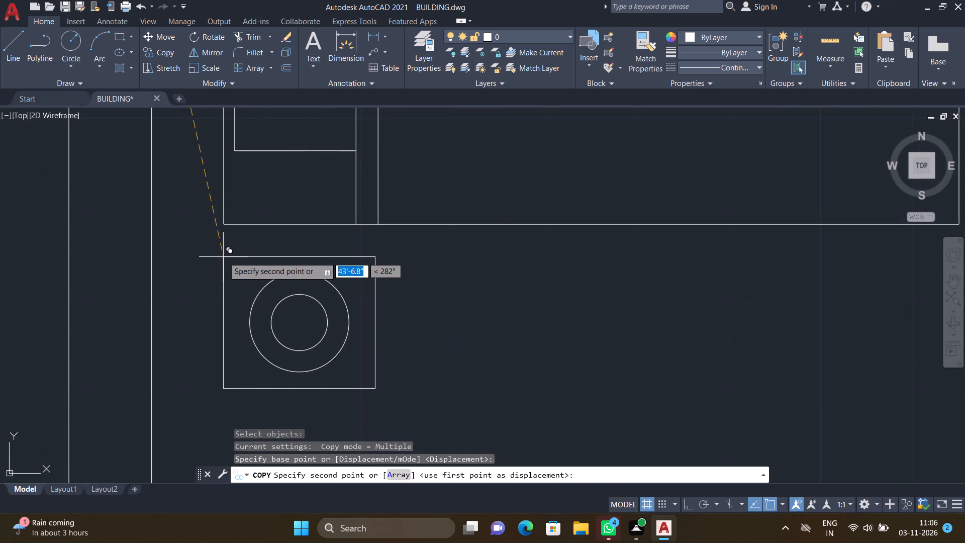
left_click(225, 257)
Place a second copy of the bedside table above the new bed, aligned with its headboard edge, and finish copying.
scroll(229, 235, "down", 6)
scroll(228, 176, "up", 1)
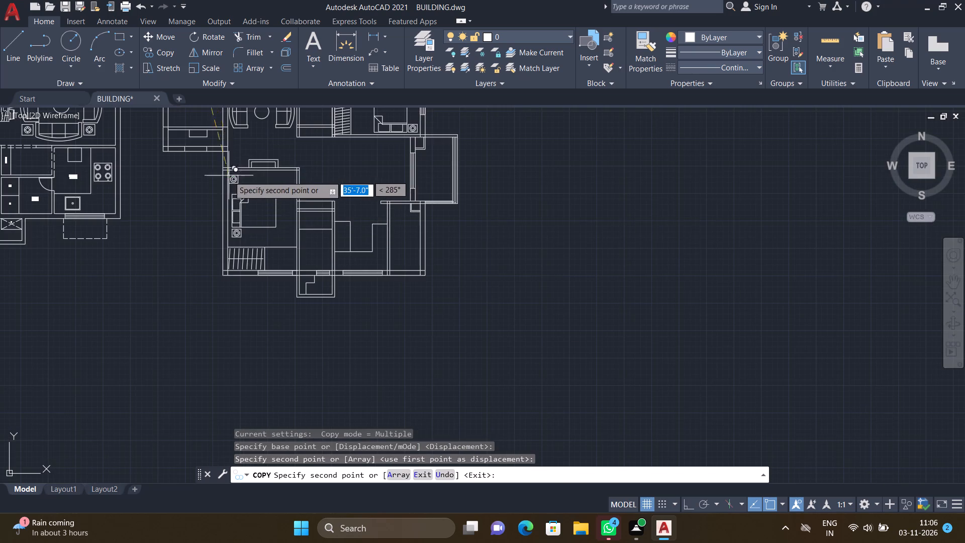
scroll(228, 176, "up", 4)
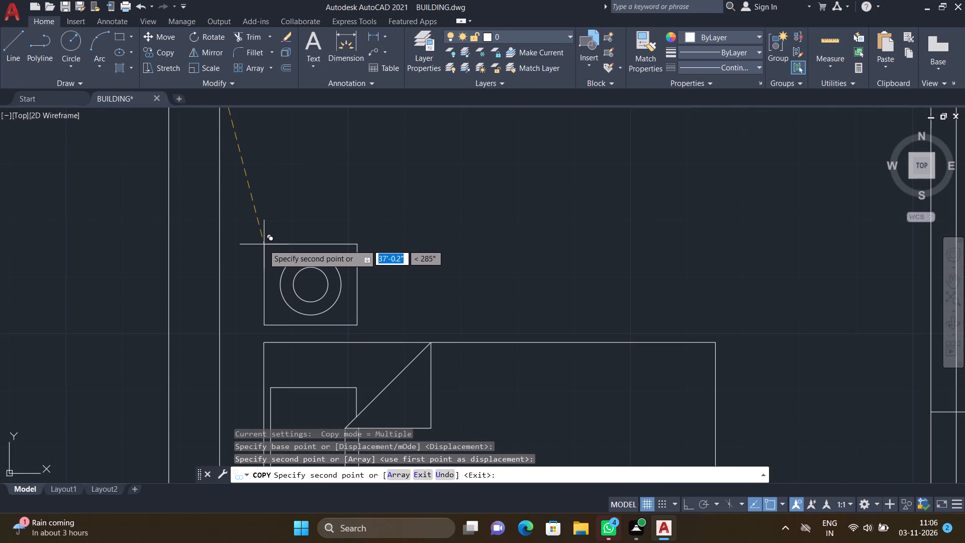
left_click(263, 245)
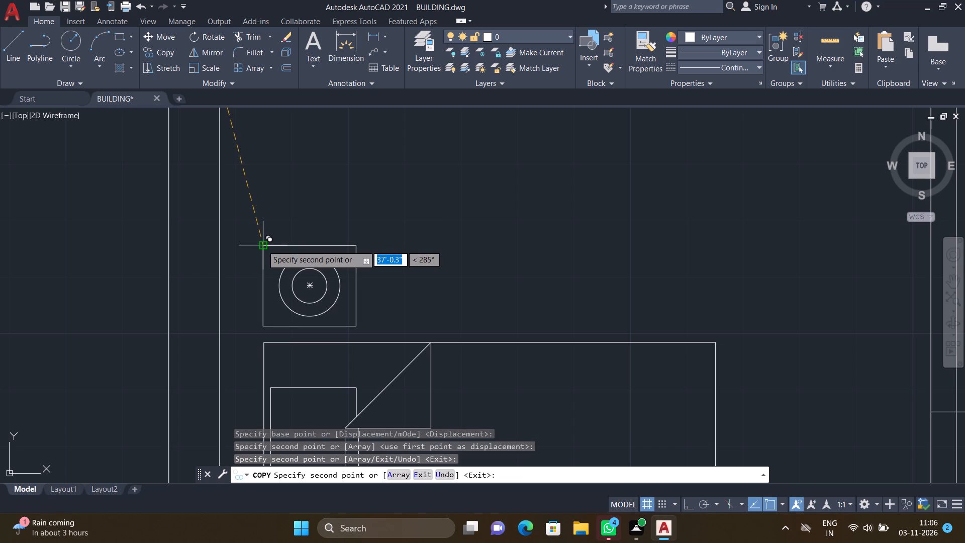
key("Return")
Copy the WC from the neighbouring completed flat's M.TOILET into the toilet beside the newly furnished bedroom, against its lower wall.
scroll(294, 247, "down", 7)
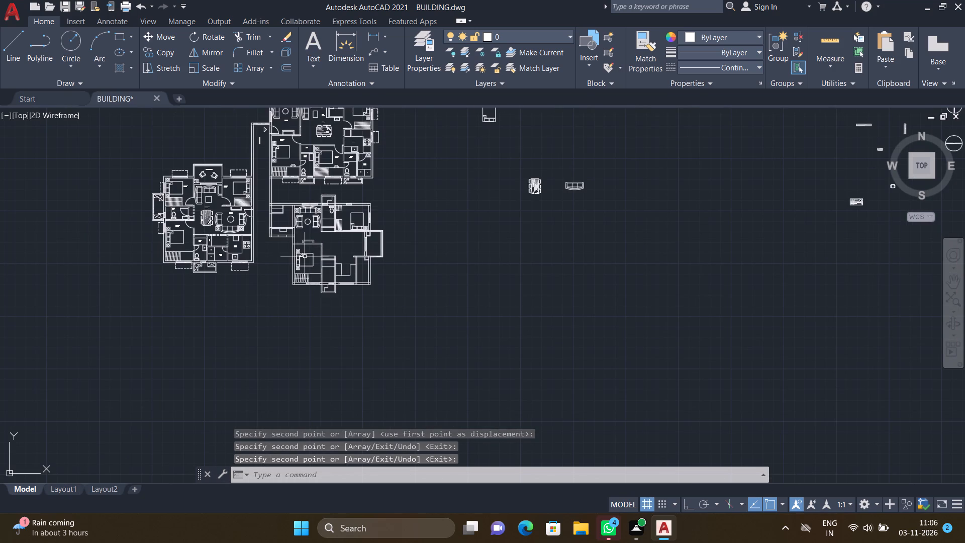
scroll(203, 266, "up", 2)
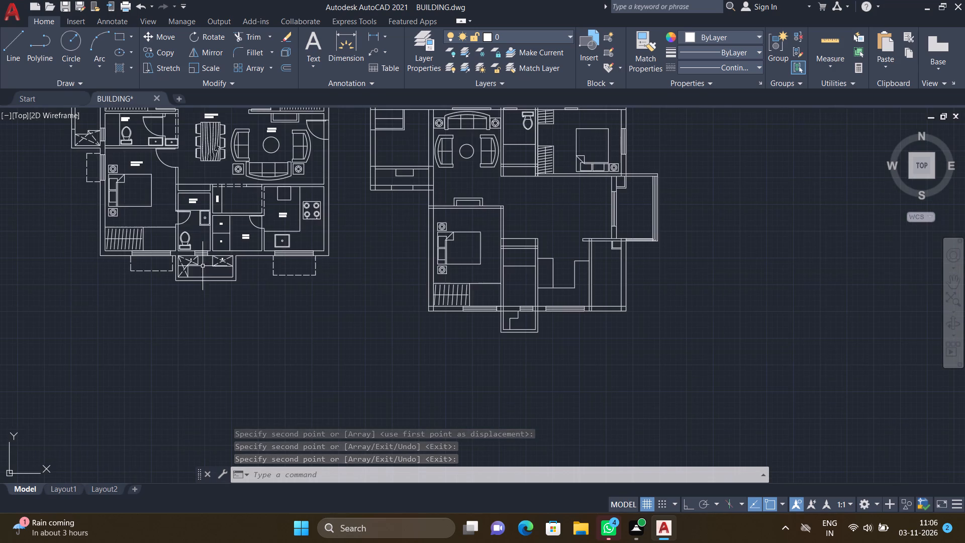
scroll(196, 250, "up", 4)
type("co")
key("Return")
scroll(140, 239, "down", 2)
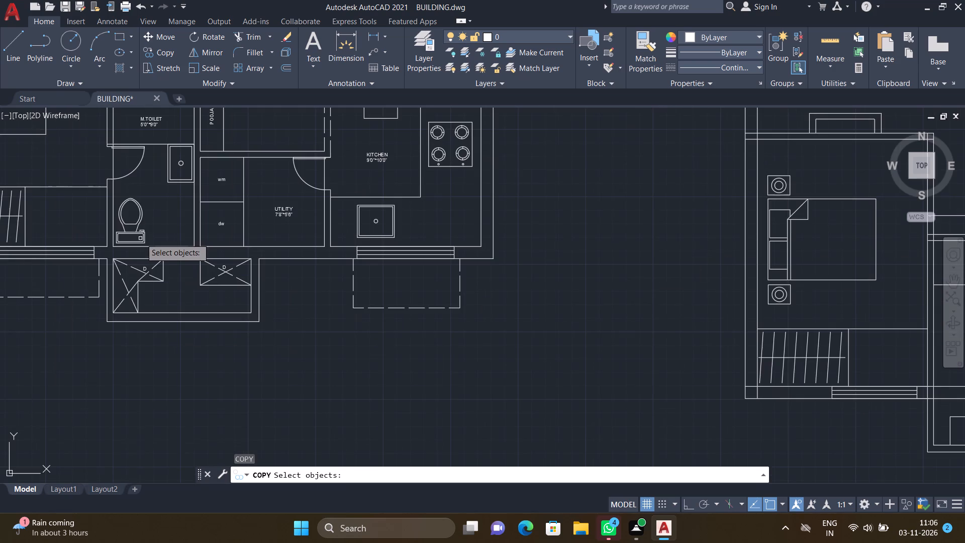
left_click(144, 236)
key("Return")
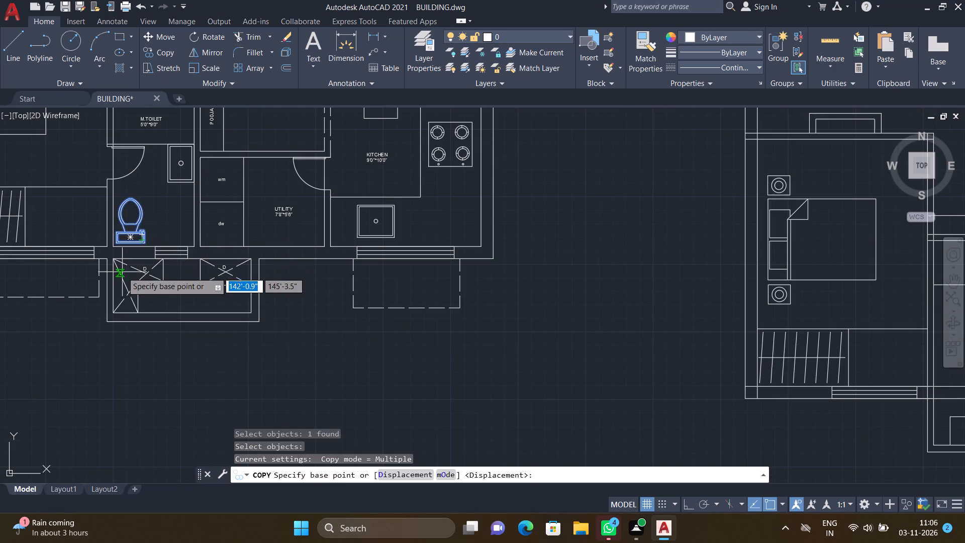
scroll(135, 243, "up", 4)
left_click(98, 240)
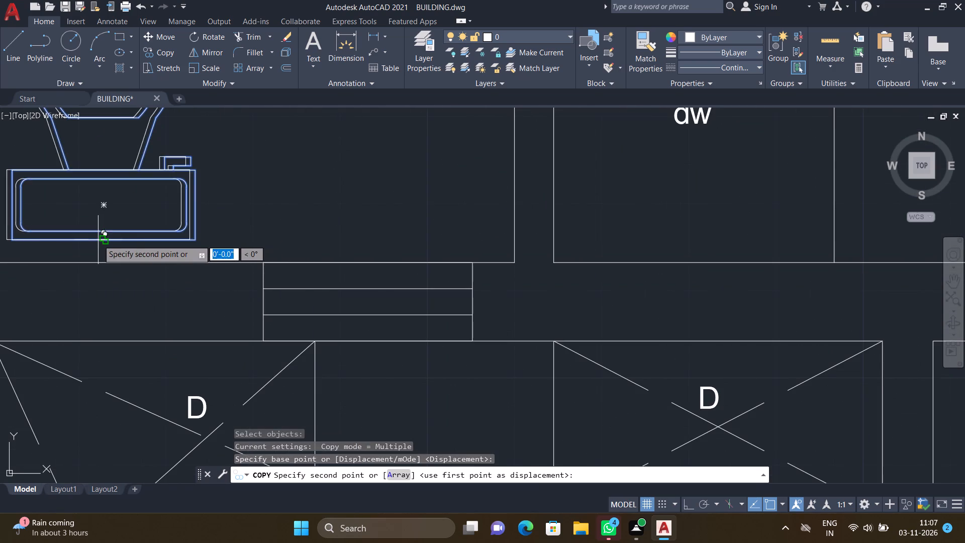
scroll(200, 277, "down", 8)
scroll(333, 297, "down", 1)
scroll(334, 304, "up", 3)
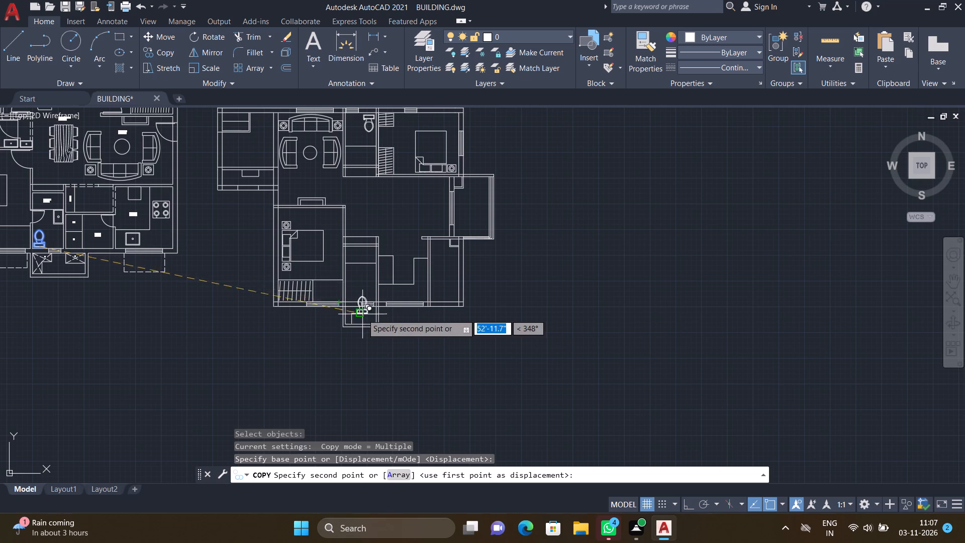
scroll(363, 314, "up", 4)
scroll(296, 245, "down", 2)
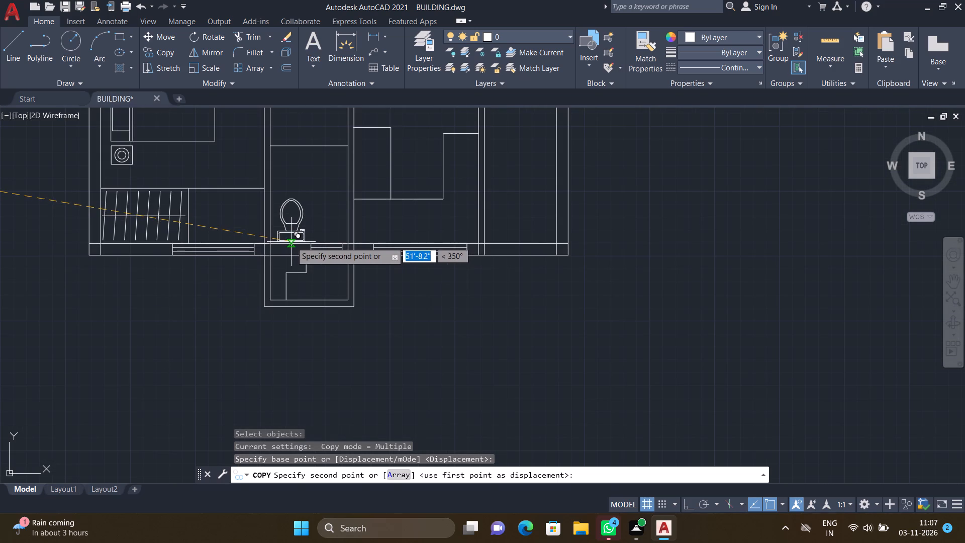
scroll(297, 230, "down", 1)
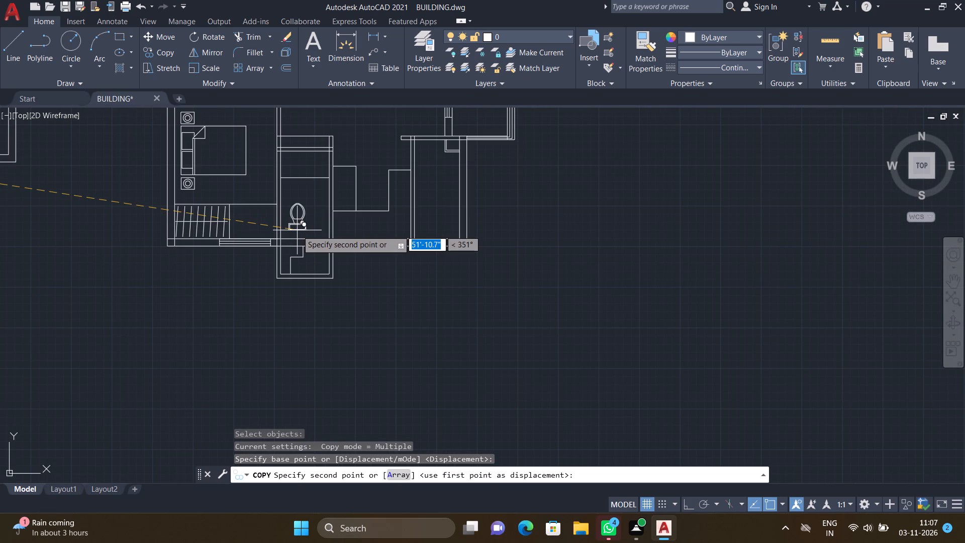
scroll(297, 230, "up", 2)
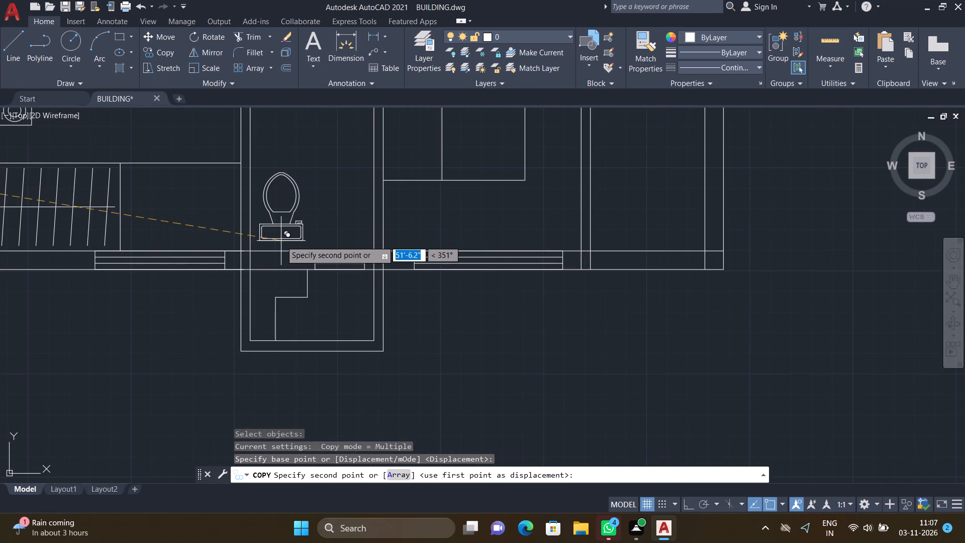
left_click(279, 243)
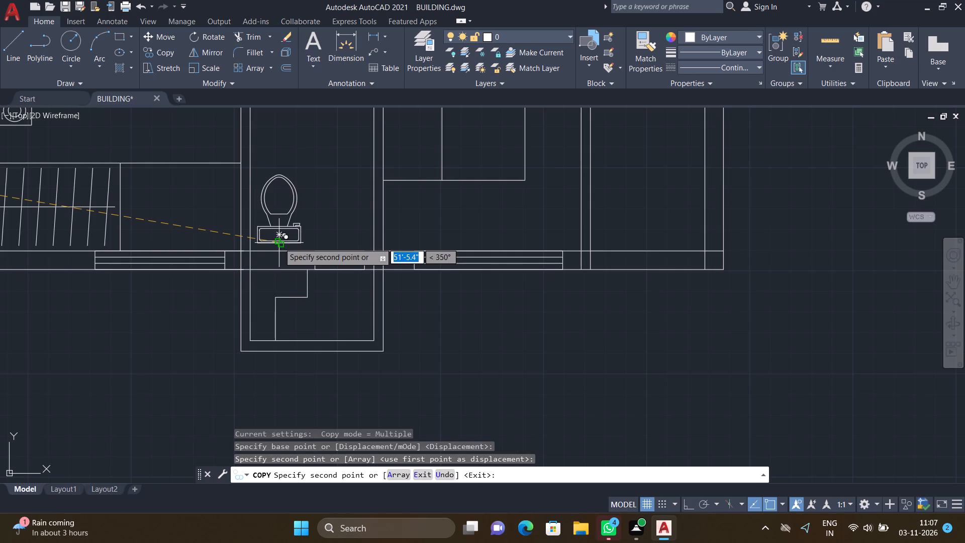
key("Return")
Copy the sink from the completed flat's KITCHEN to the unfinished plan's kitchen, between the lower counter line and the window.
scroll(256, 210, "down", 3)
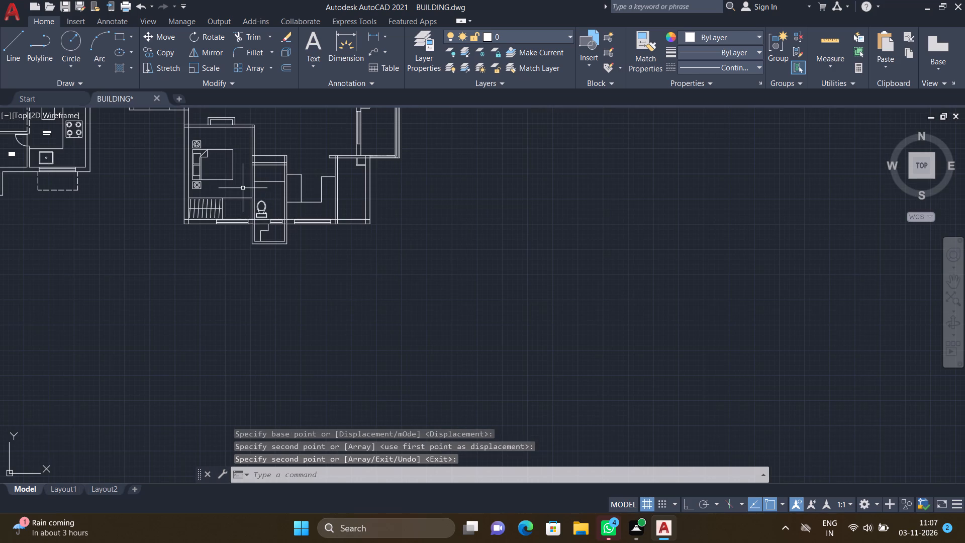
scroll(239, 193, "down", 2)
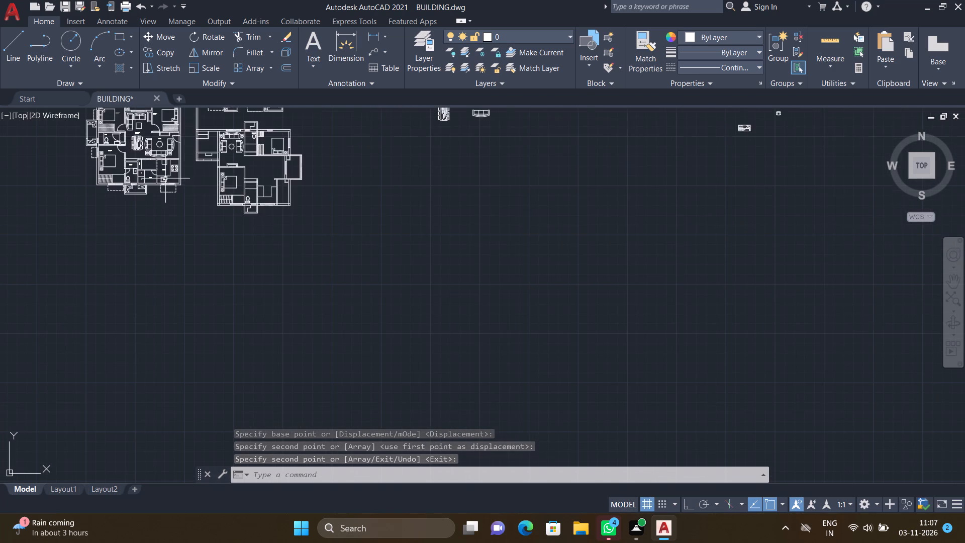
scroll(165, 178, "up", 4)
key("c")
key("o")
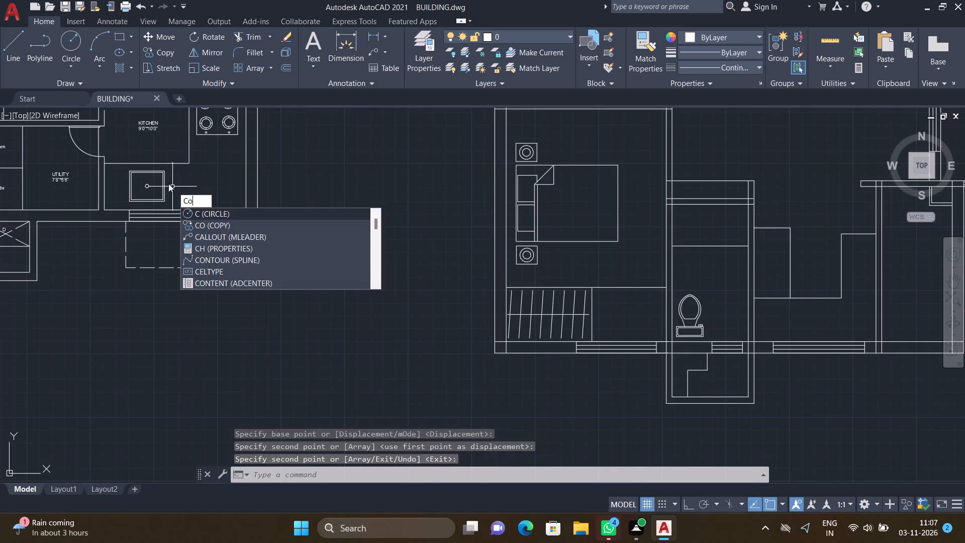
key("Return")
left_click(174, 204)
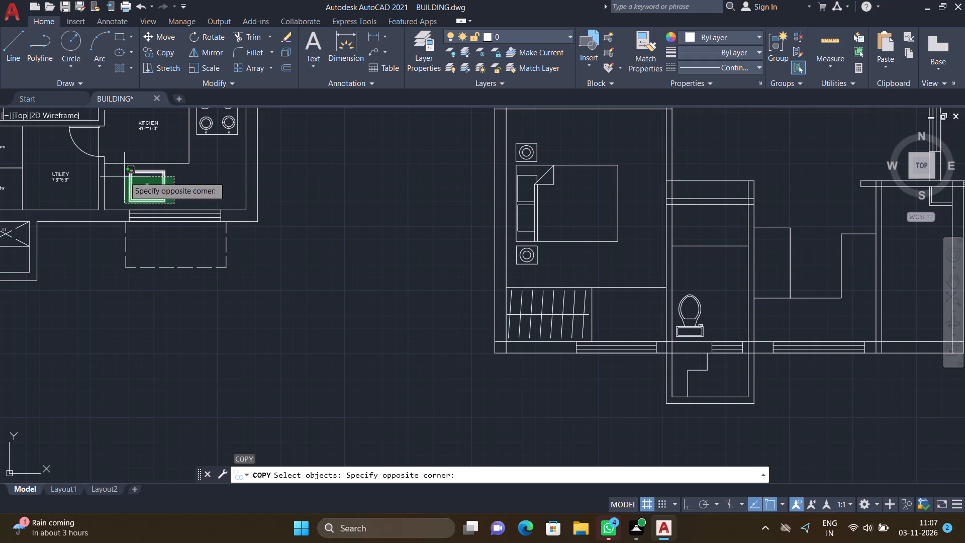
scroll(117, 174, "up", 2)
left_click(118, 162)
key("Return")
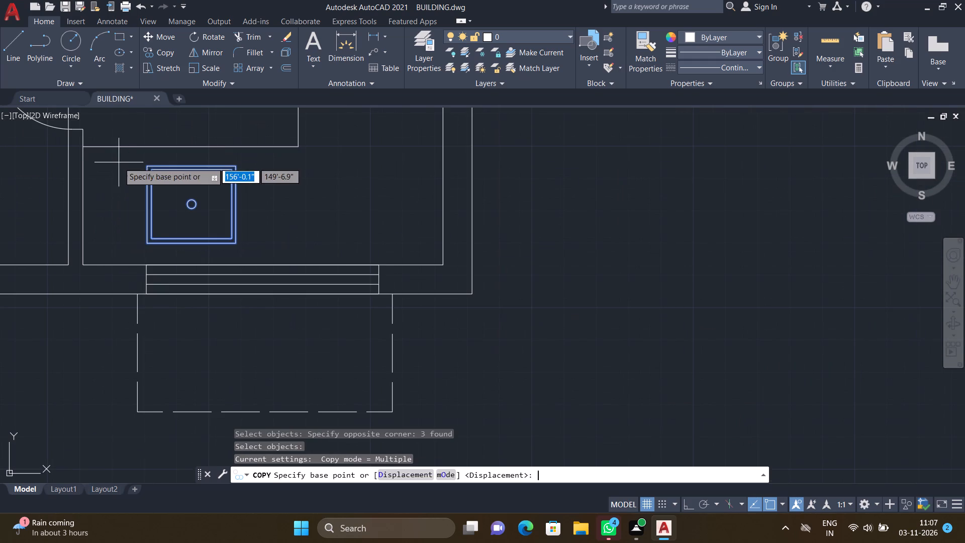
left_click(144, 163)
scroll(290, 197, "down", 5)
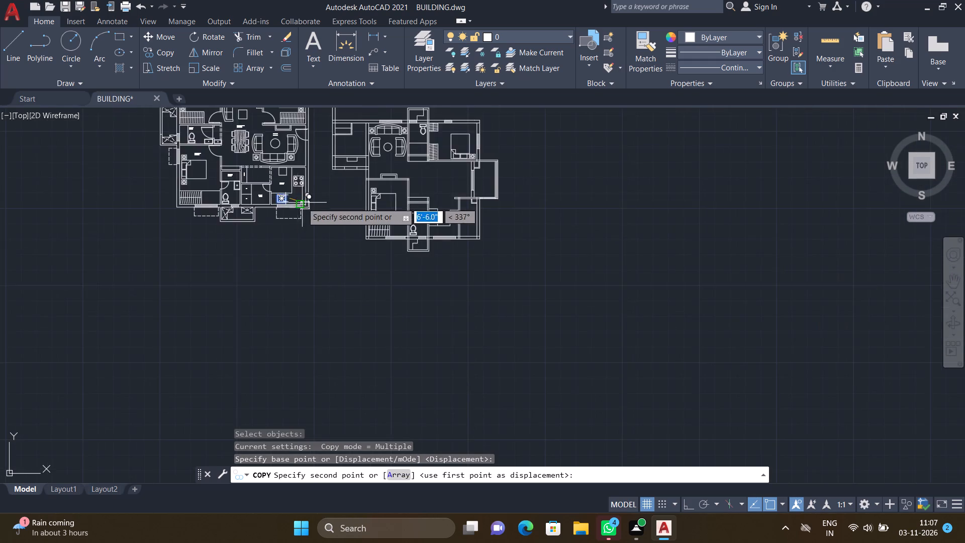
scroll(310, 206, "down", 3)
scroll(373, 221, "up", 4)
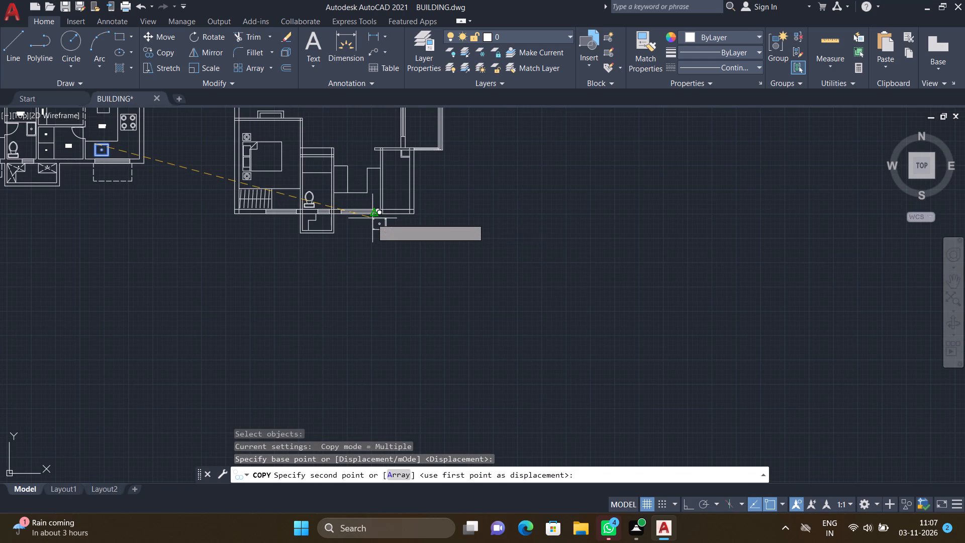
scroll(352, 218, "up", 1)
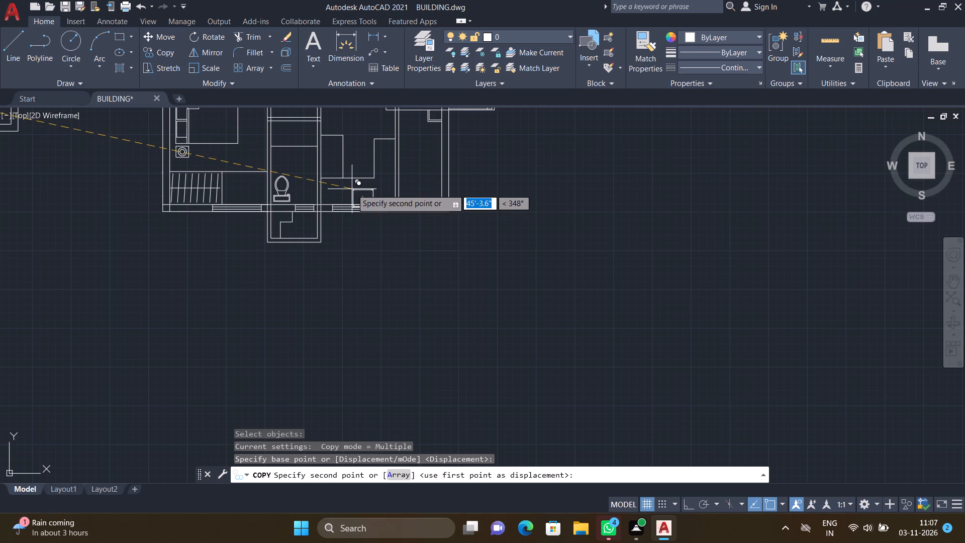
scroll(340, 183, "up", 3)
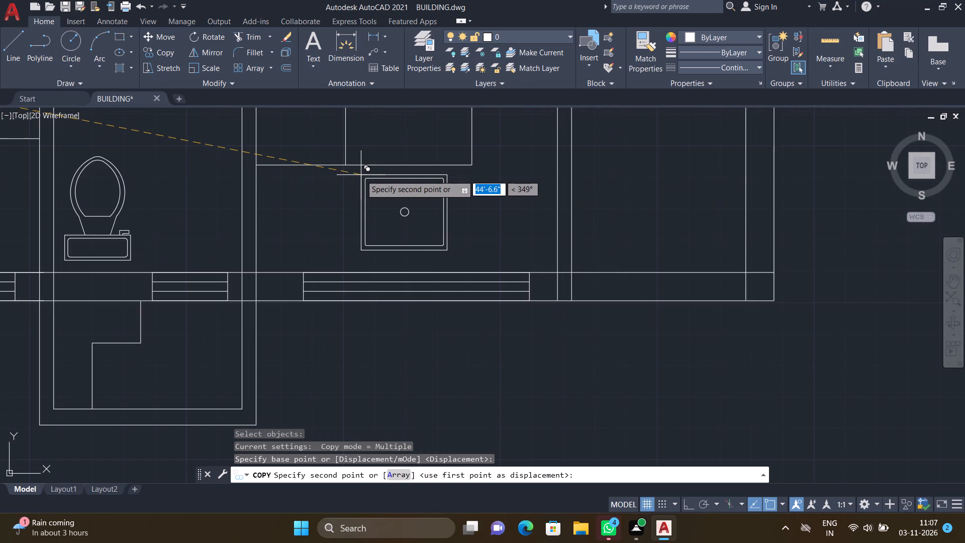
left_click(363, 177)
key("Return")
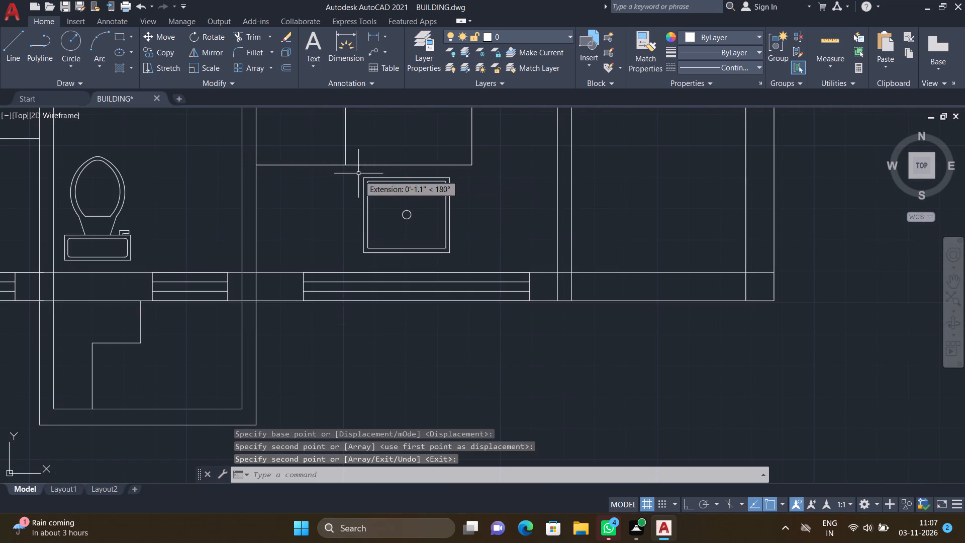
Copy the four-burner hob from the completed flat's KITCHEN into the narrow room just east of the unfinished kitchen.
scroll(327, 181, "down", 6)
scroll(205, 134, "up", 4)
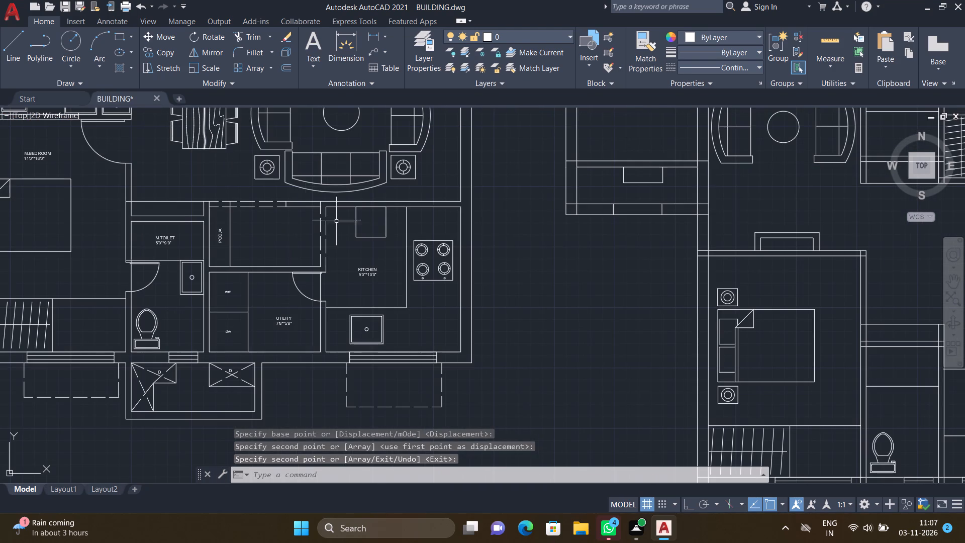
scroll(460, 276, "up", 2)
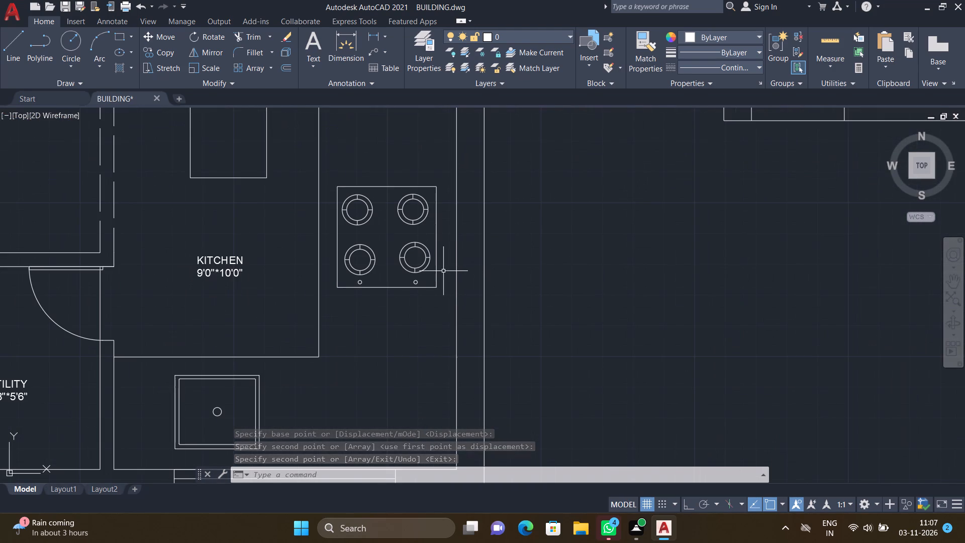
key("c")
key("o")
key("Return")
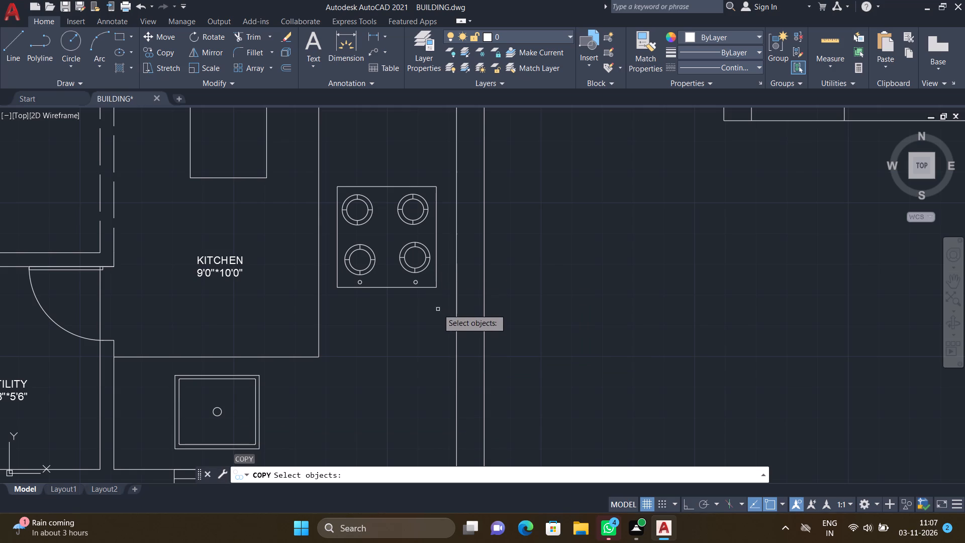
left_click(441, 295)
scroll(331, 199, "up", 2)
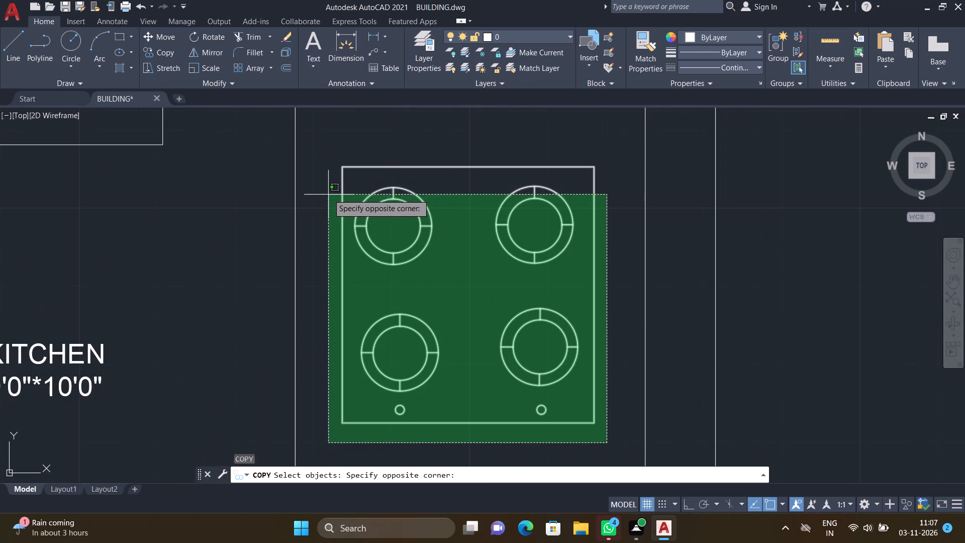
left_click(332, 148)
key("Return")
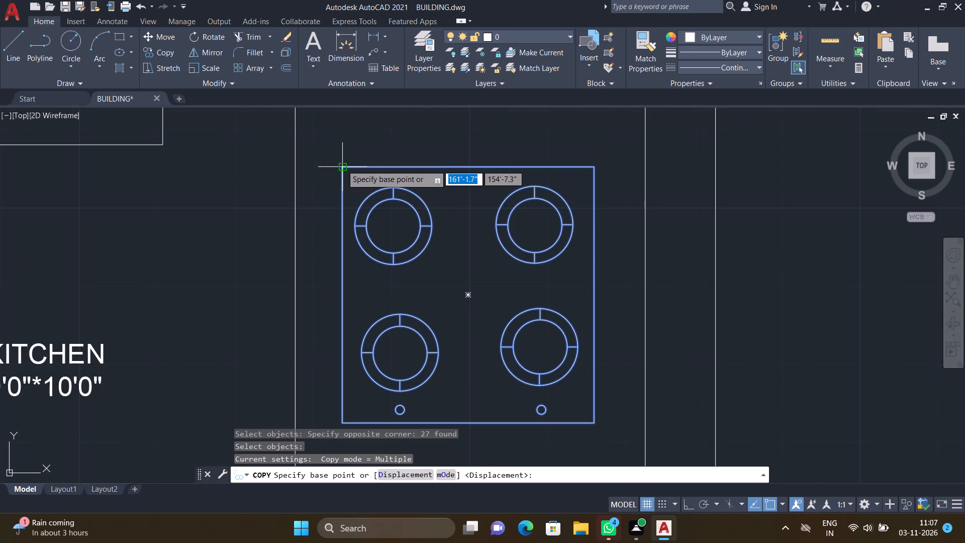
left_click_drag(342, 165, 349, 169)
scroll(452, 242, "down", 7)
scroll(496, 246, "down", 2)
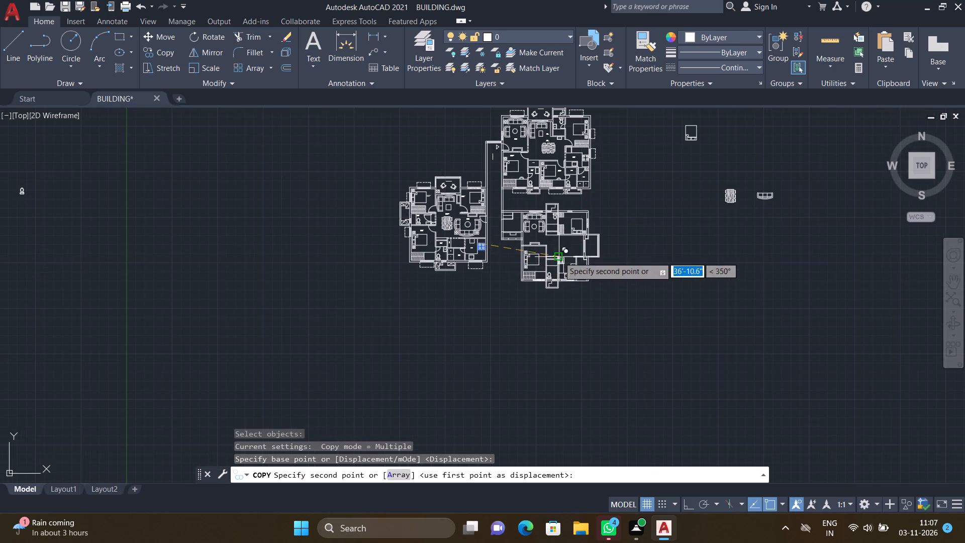
scroll(584, 265, "up", 3)
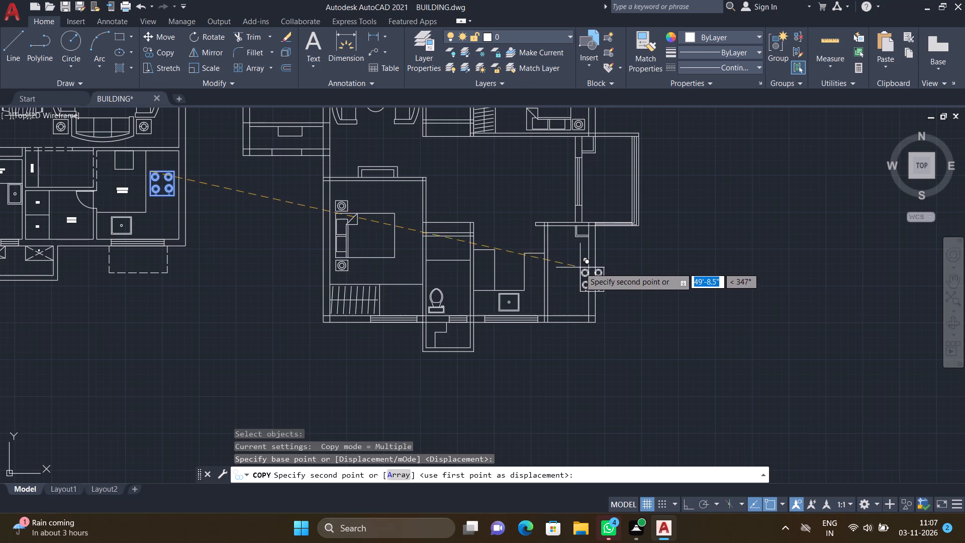
scroll(522, 272, "up", 3)
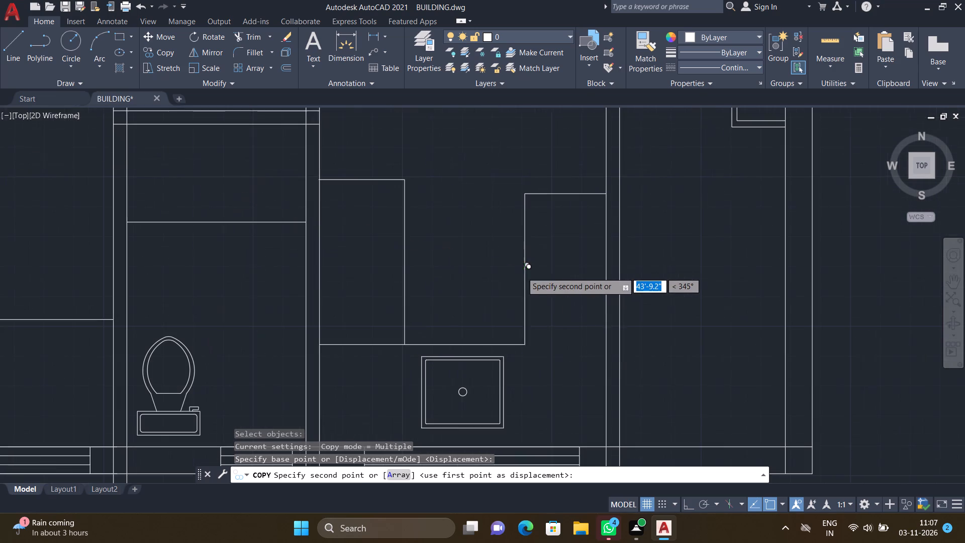
scroll(527, 252, "up", 2)
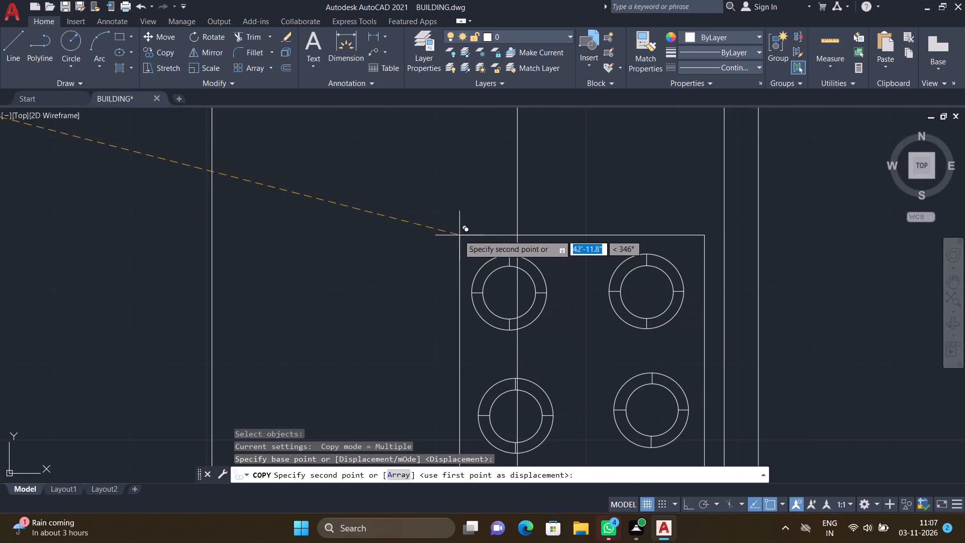
scroll(495, 221, "down", 4)
scroll(546, 221, "up", 2)
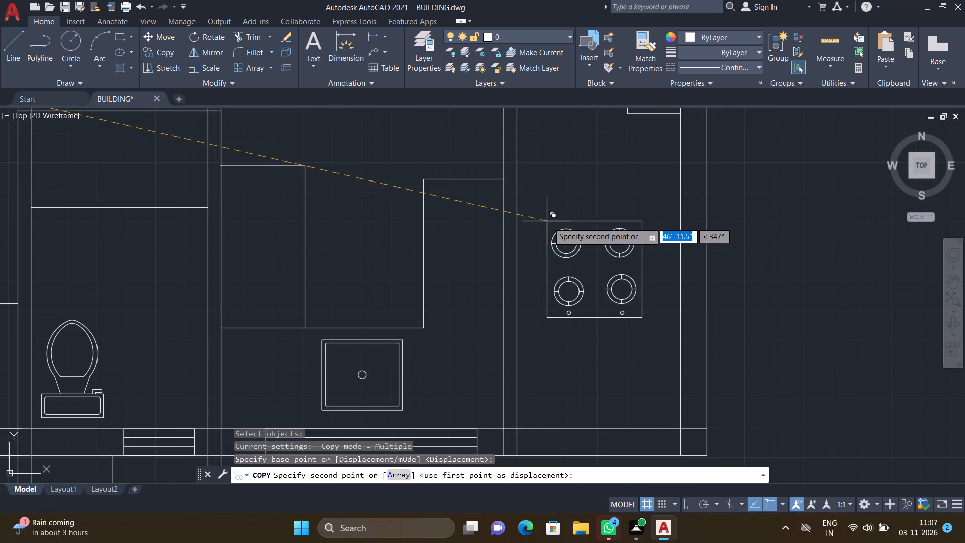
left_click(553, 226)
key("Return")
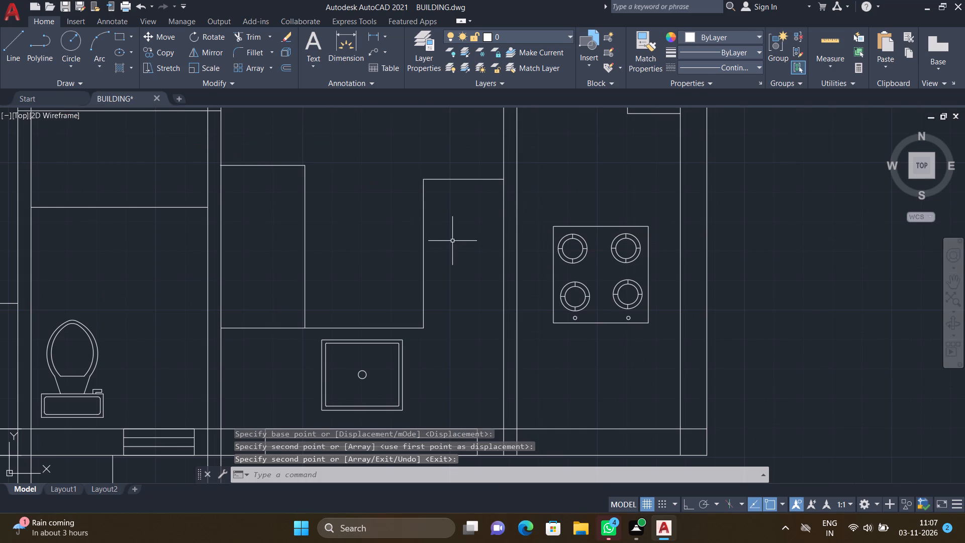
Delete the vertical front edge line of the unfinished kitchen's east counter.
scroll(423, 232, "up", 2)
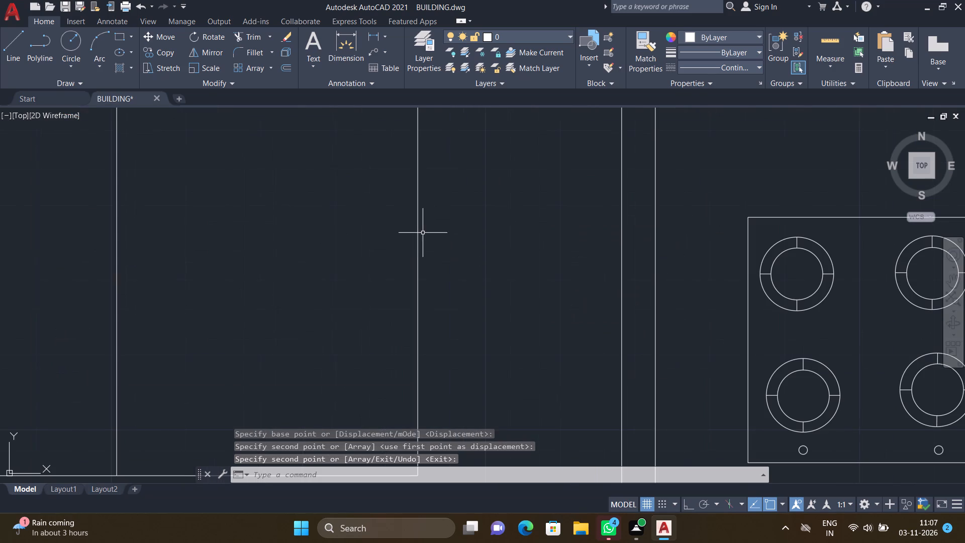
left_click(417, 228)
key("Delete")
scroll(415, 229, "down", 3)
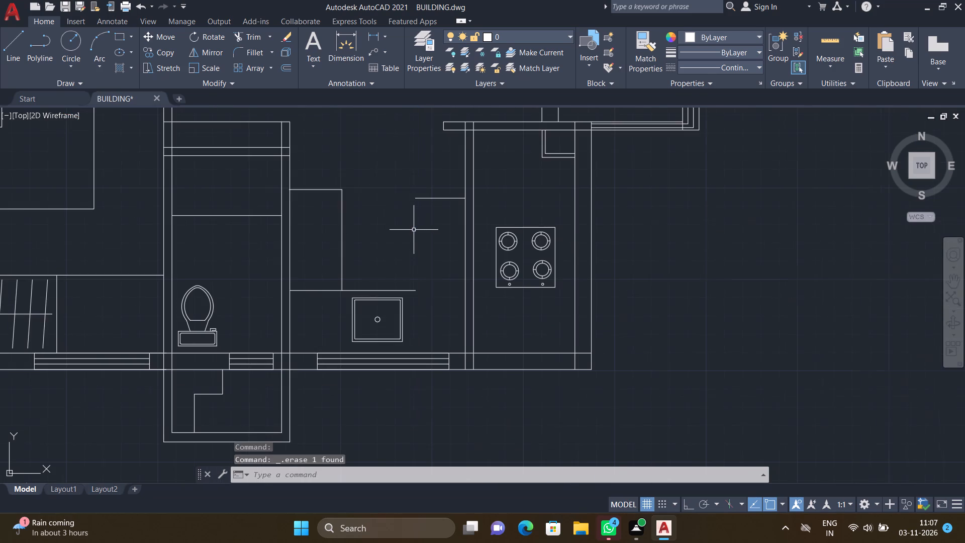
With Ortho on, draw a vertical counter edge about 4'-2.5" long, slightly west of the deleted one, and join it to the counter's upper line.
key("l")
key("Return")
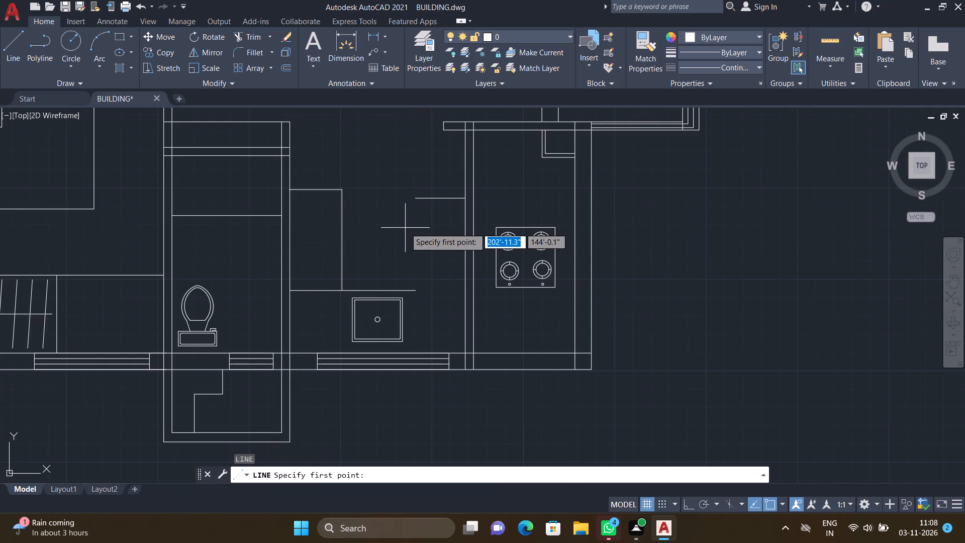
key("F8")
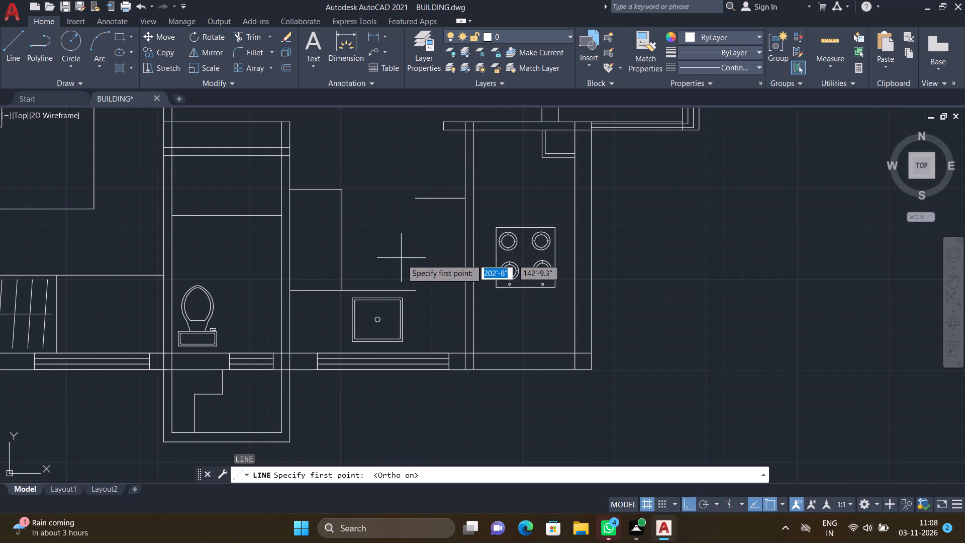
scroll(403, 271, "up", 2)
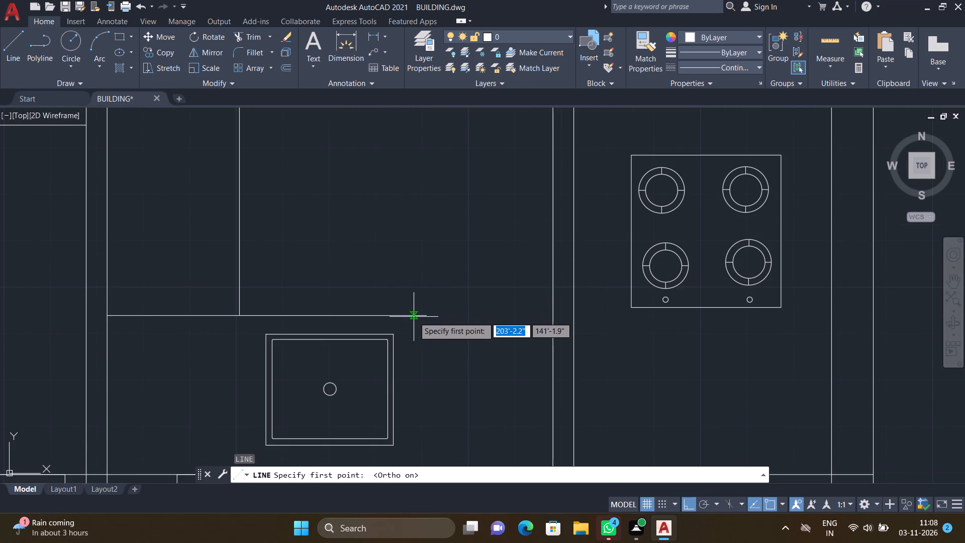
left_click(409, 315)
scroll(405, 251, "down", 2)
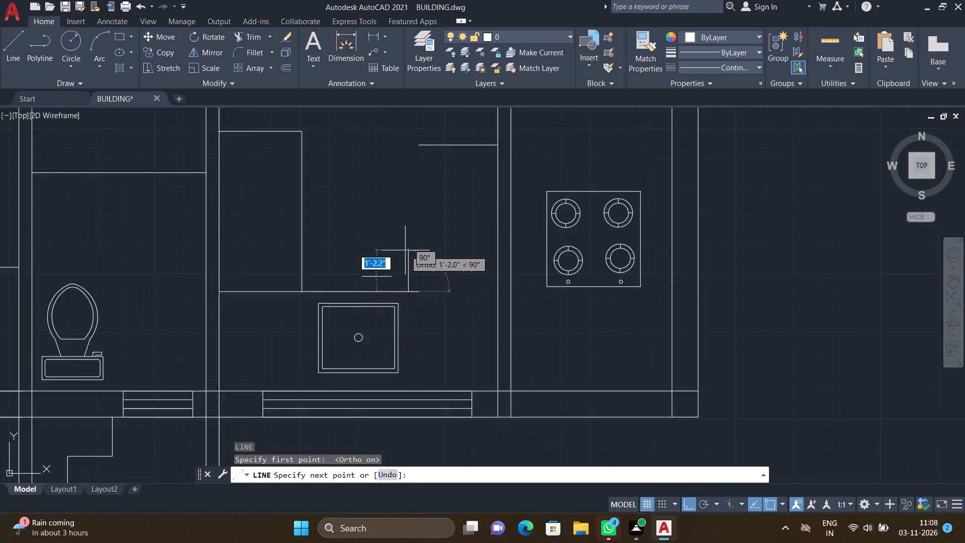
scroll(409, 197, "up", 4)
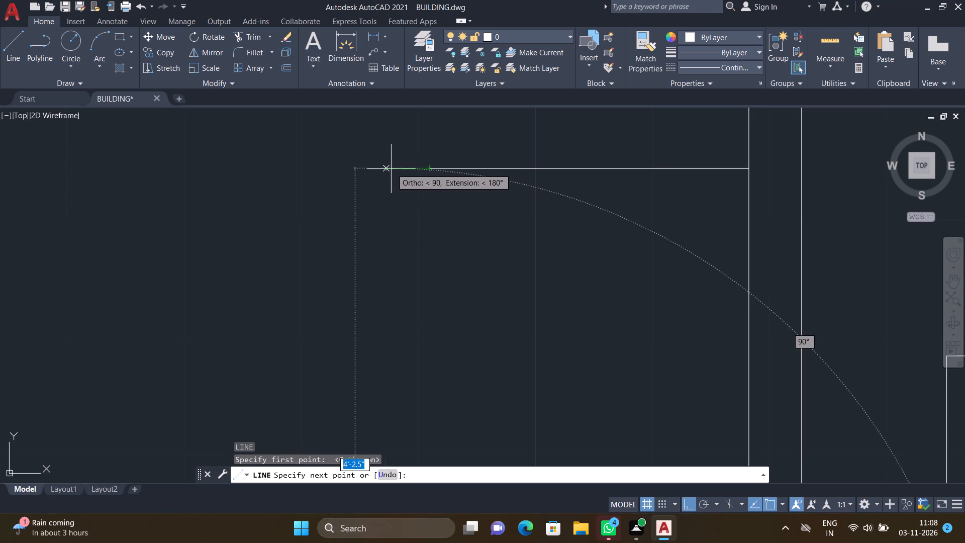
left_click(387, 168)
scroll(424, 170, "up", 2)
left_click(434, 169)
key("Return")
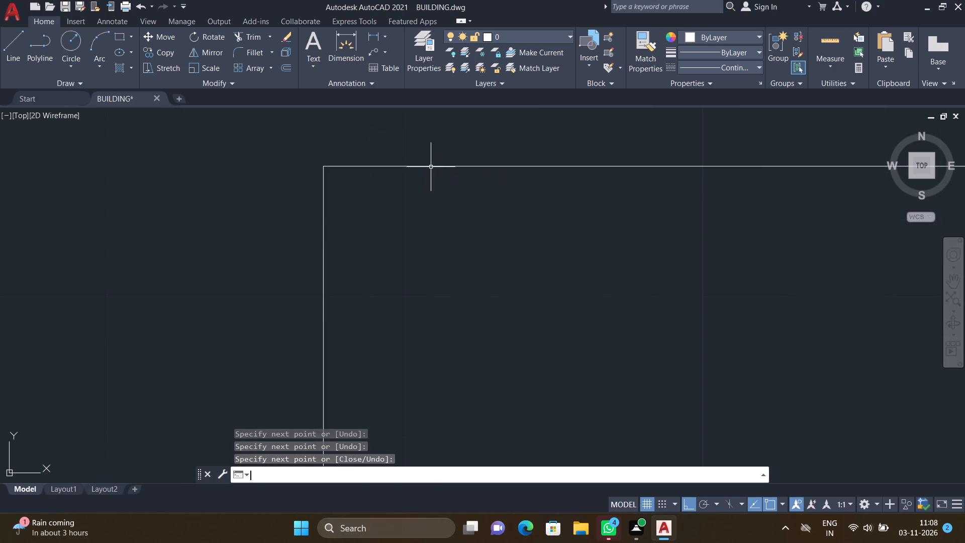
Trim the short overhang of the lower counter line beyond the new vertical counter edge.
scroll(430, 187, "down", 6)
scroll(428, 286, "up", 2)
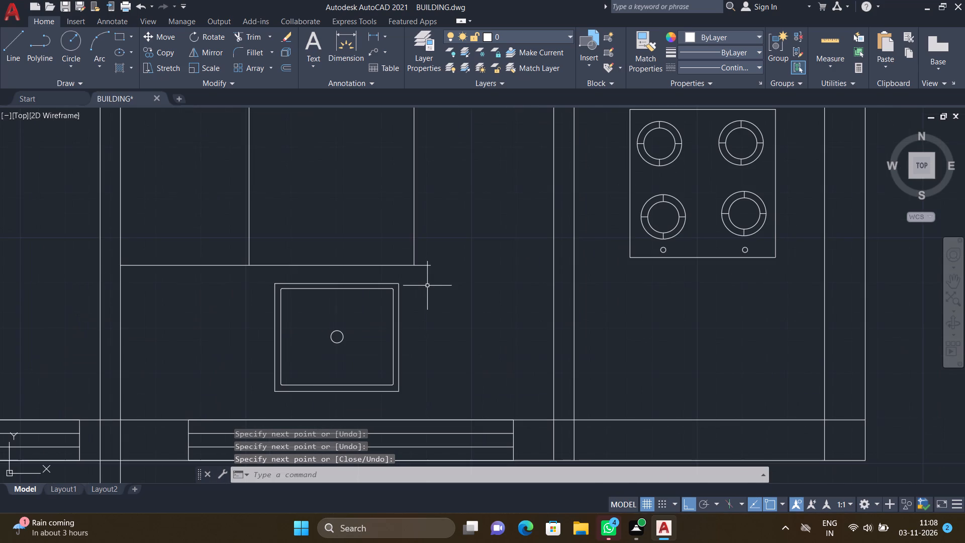
type("tr")
key("Return")
scroll(414, 267, "up", 3)
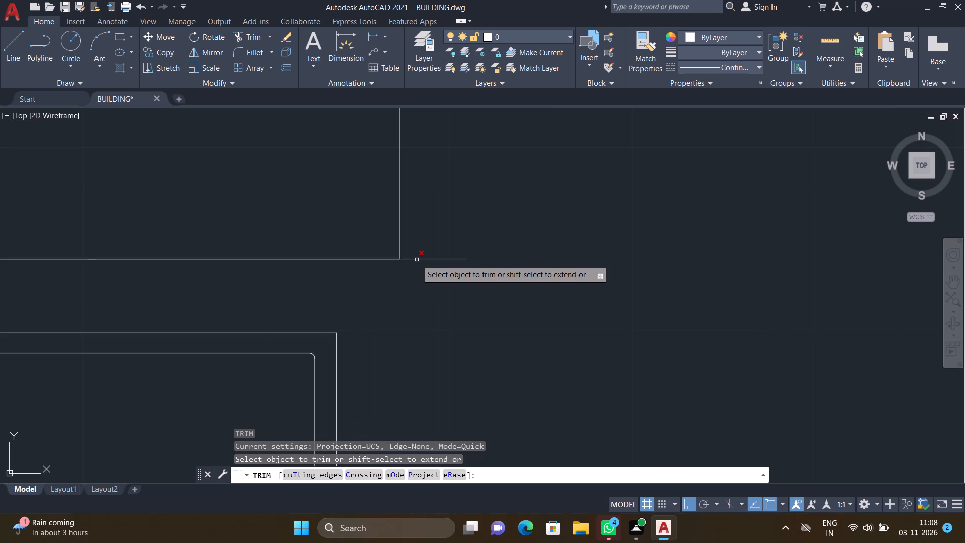
left_click(418, 260)
key("Return")
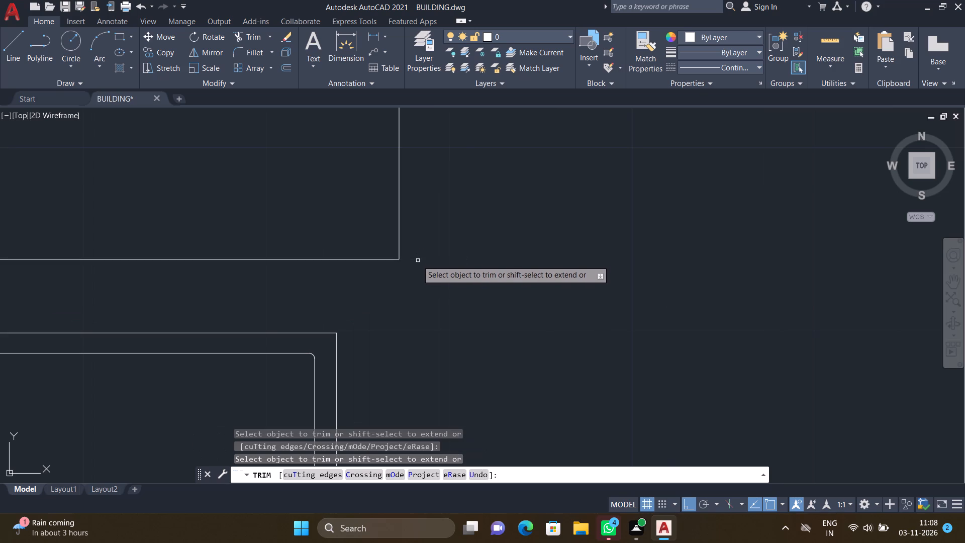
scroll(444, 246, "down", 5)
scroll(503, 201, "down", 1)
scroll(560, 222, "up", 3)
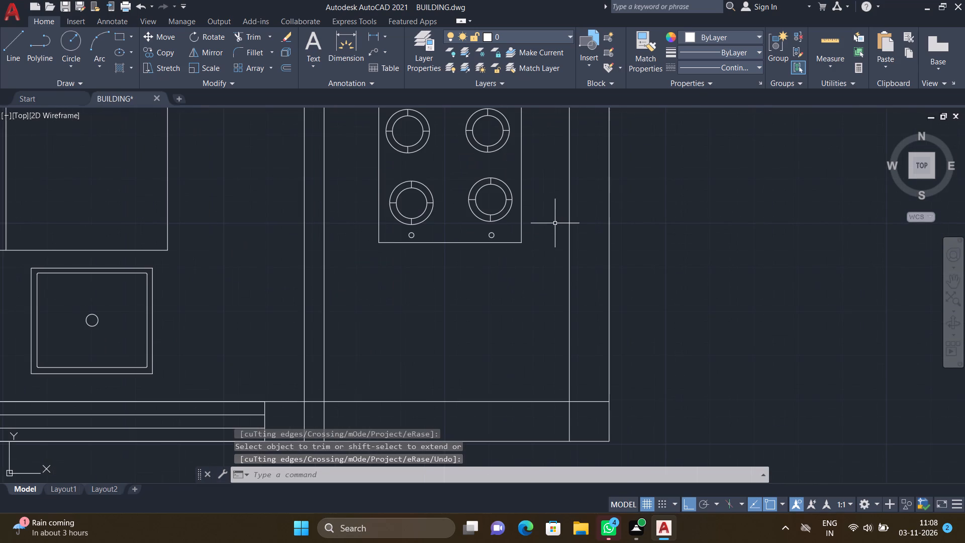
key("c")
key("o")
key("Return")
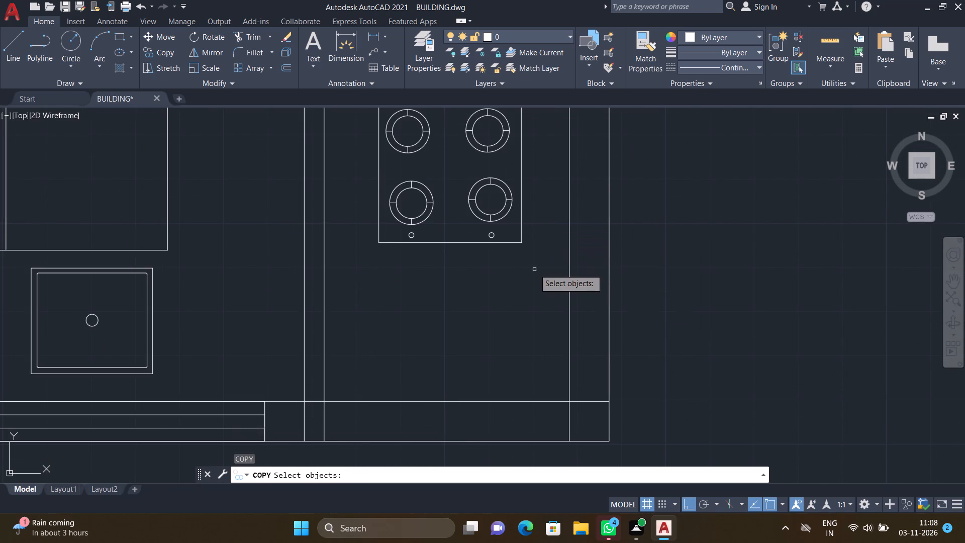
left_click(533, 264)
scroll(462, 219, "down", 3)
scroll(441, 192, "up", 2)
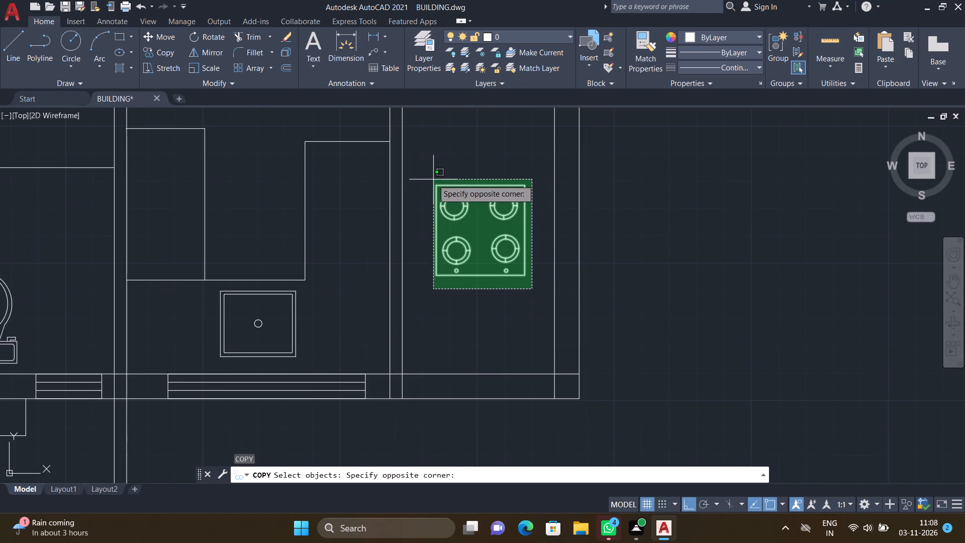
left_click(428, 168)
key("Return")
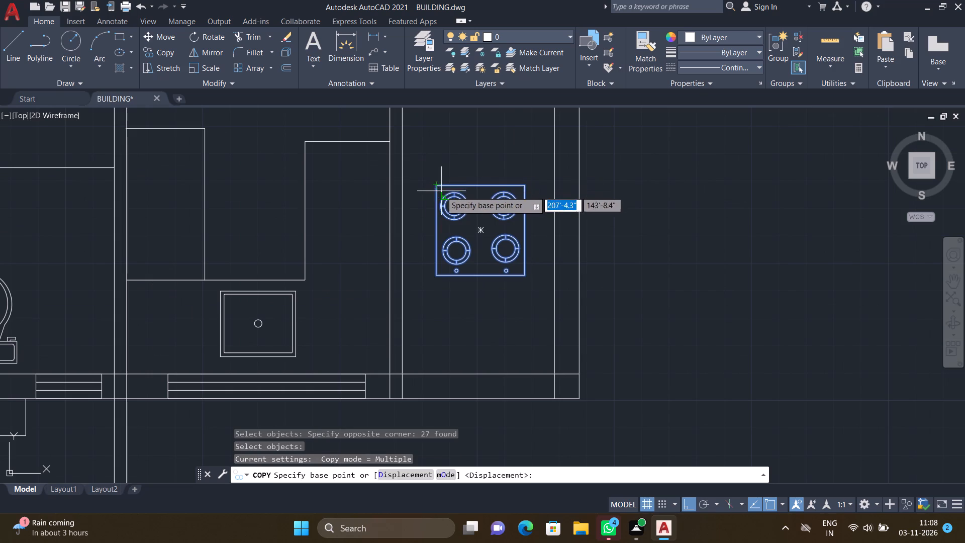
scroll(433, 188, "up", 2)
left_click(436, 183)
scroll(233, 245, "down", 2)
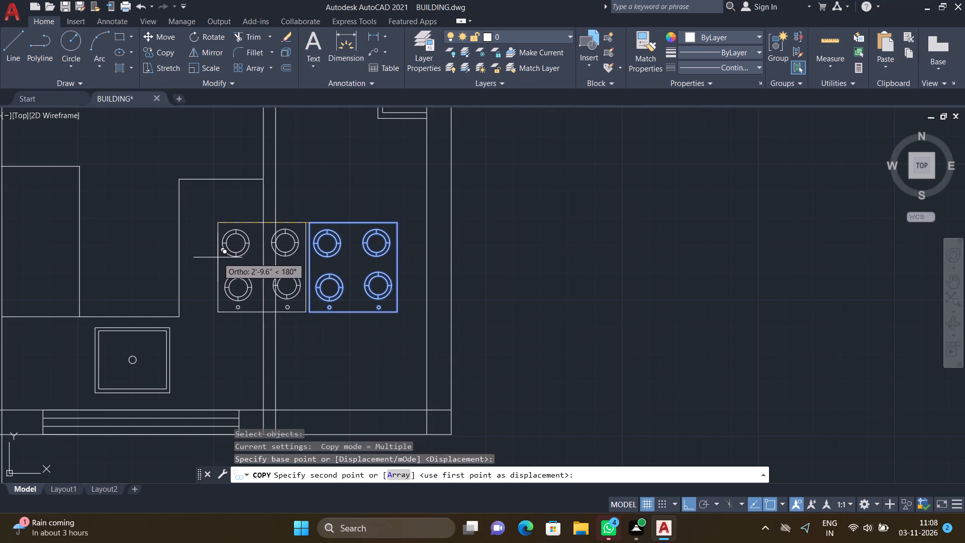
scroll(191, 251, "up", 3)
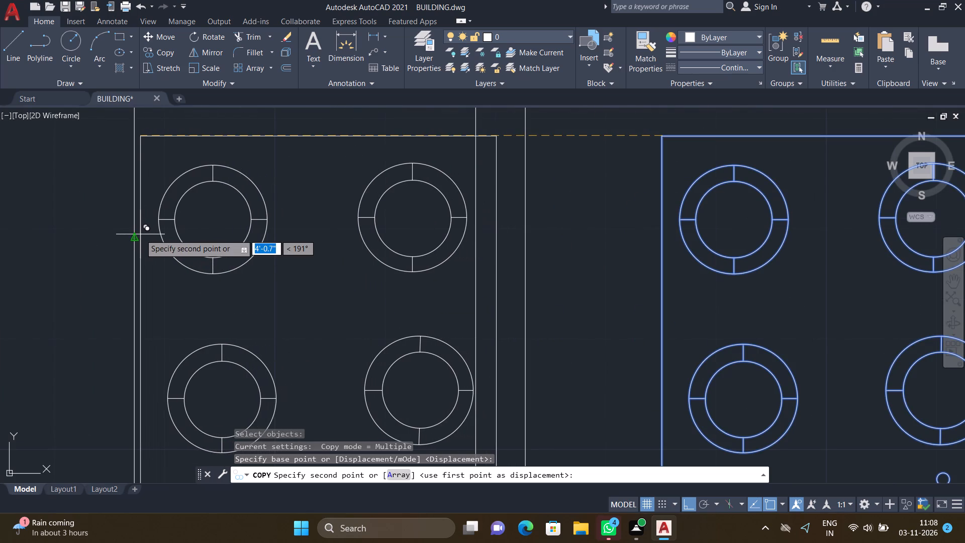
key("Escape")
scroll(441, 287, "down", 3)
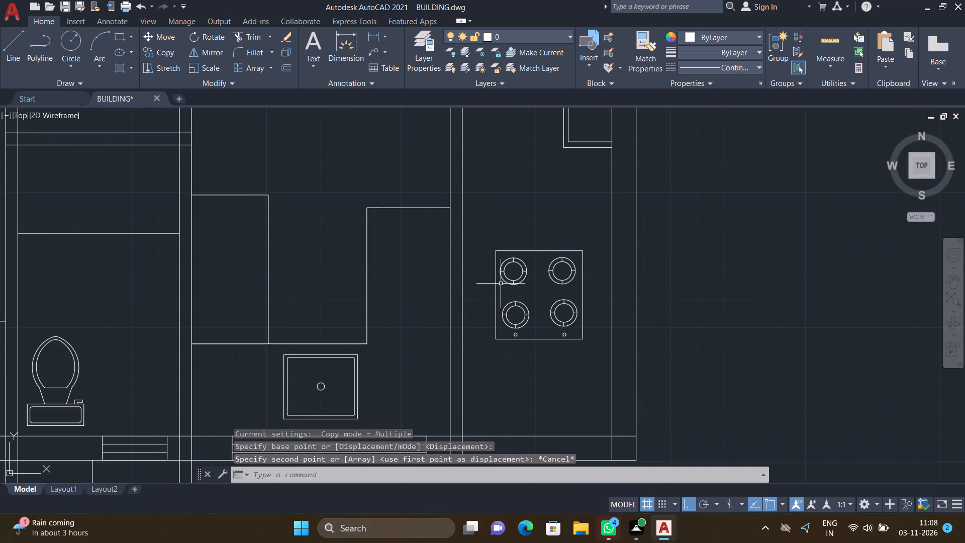
Delete the outer rectangle of the four-burner hob in the narrow room east of the unfinished kitchen.
scroll(591, 341, "up", 2)
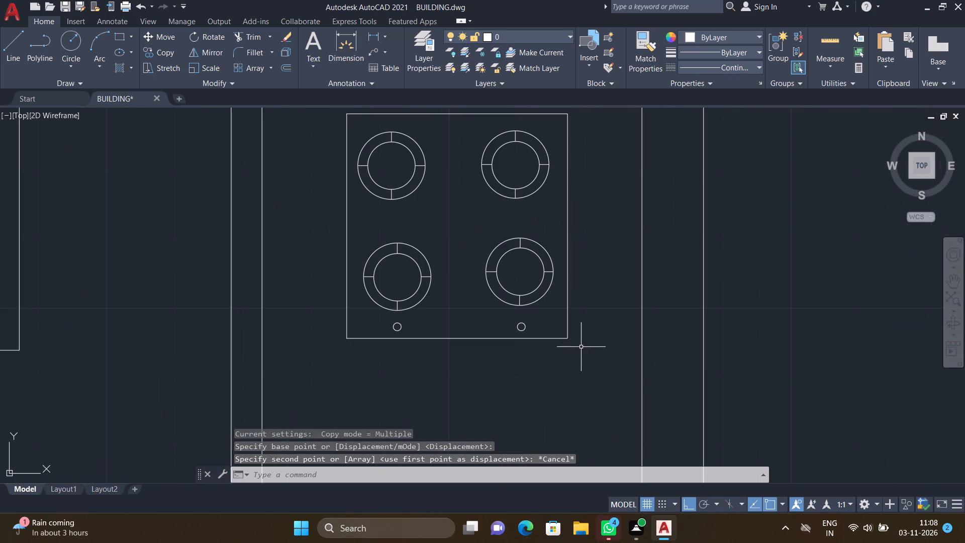
left_click(566, 295)
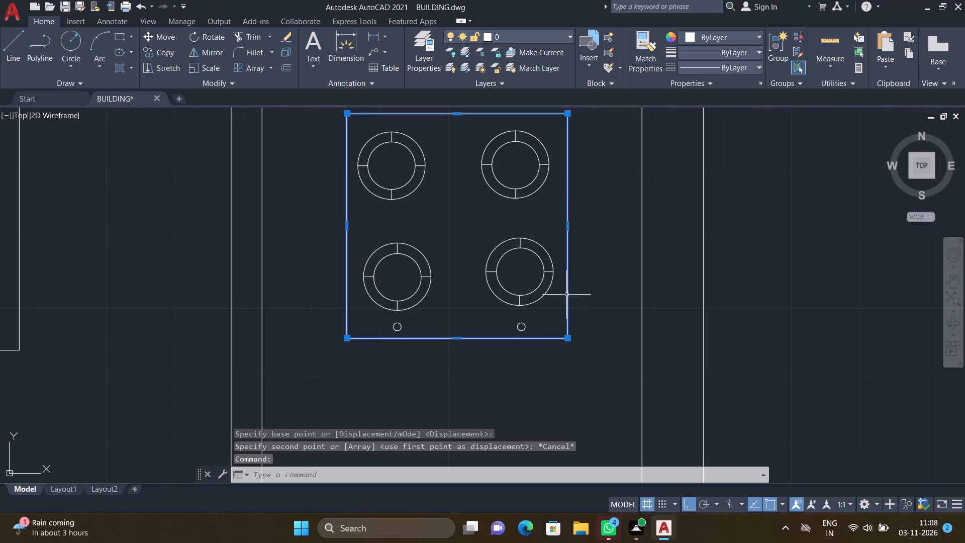
key("Delete")
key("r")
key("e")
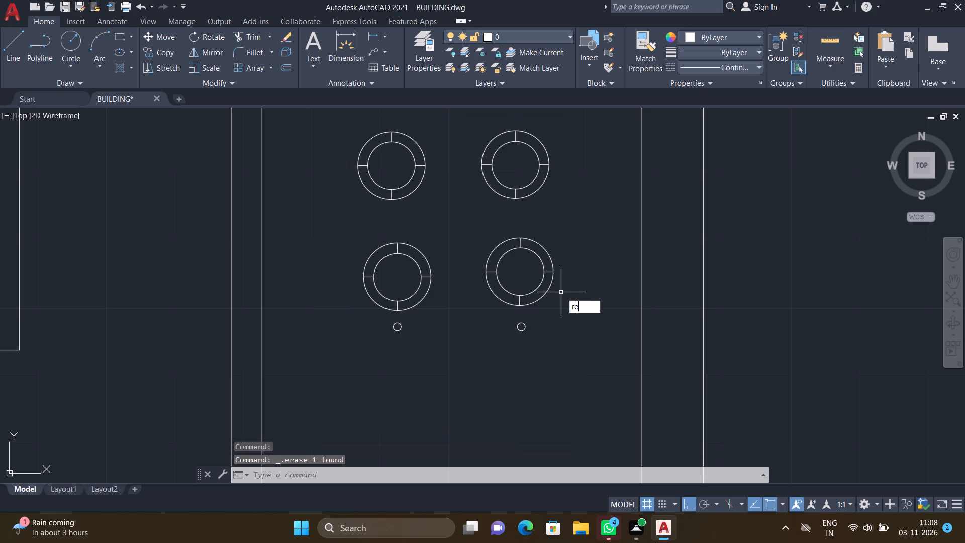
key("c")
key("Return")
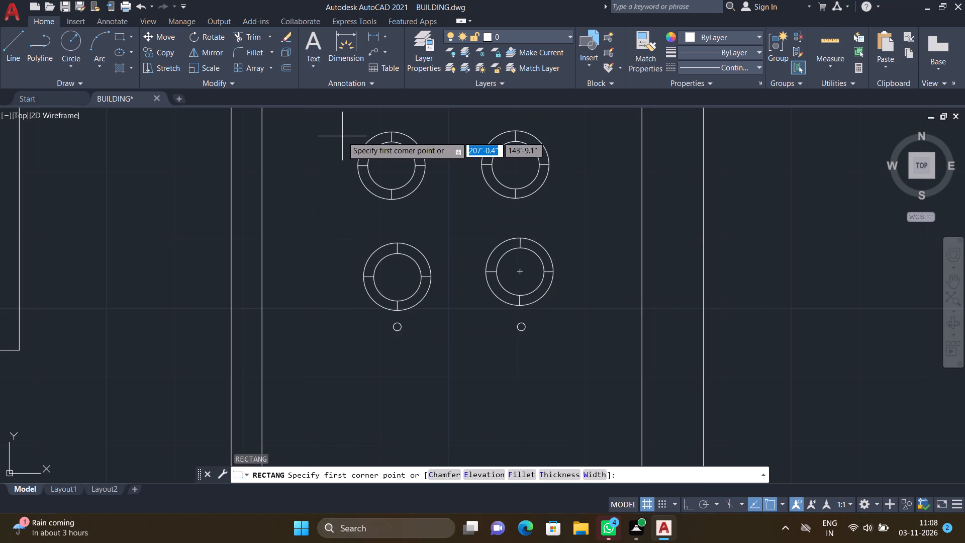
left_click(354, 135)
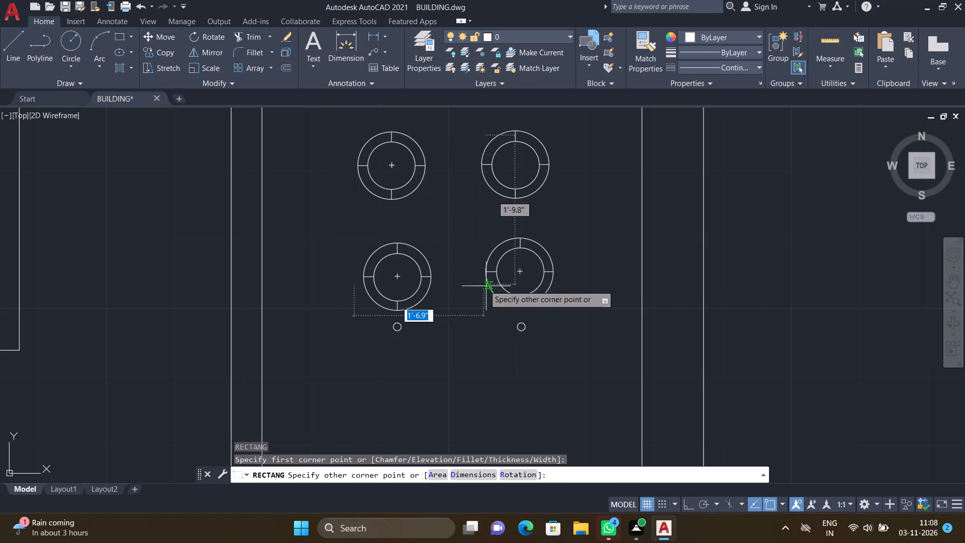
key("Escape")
Draw a tighter rectangle of about 2'-5" by 2'-6" around the hob's four burners and two knobs.
key("r")
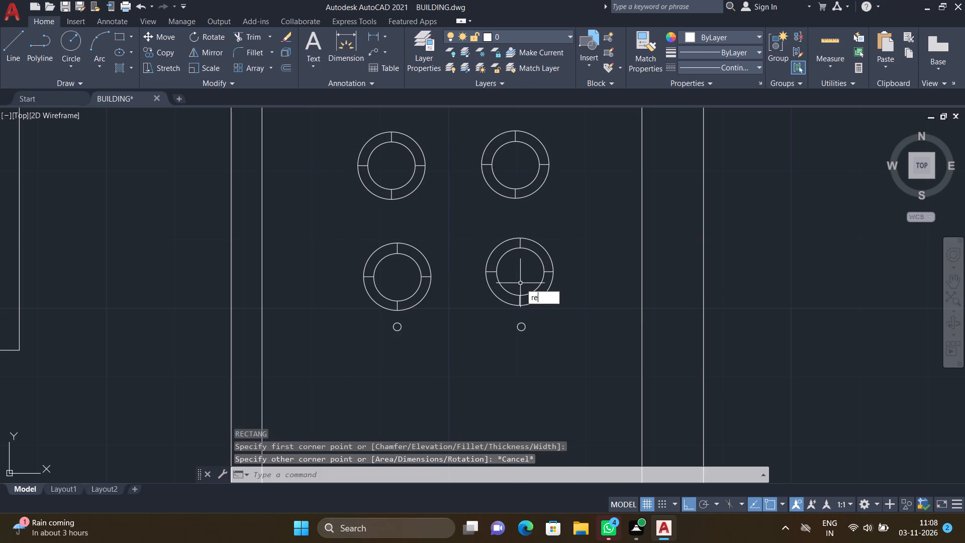
key("e")
key("c")
key("Return")
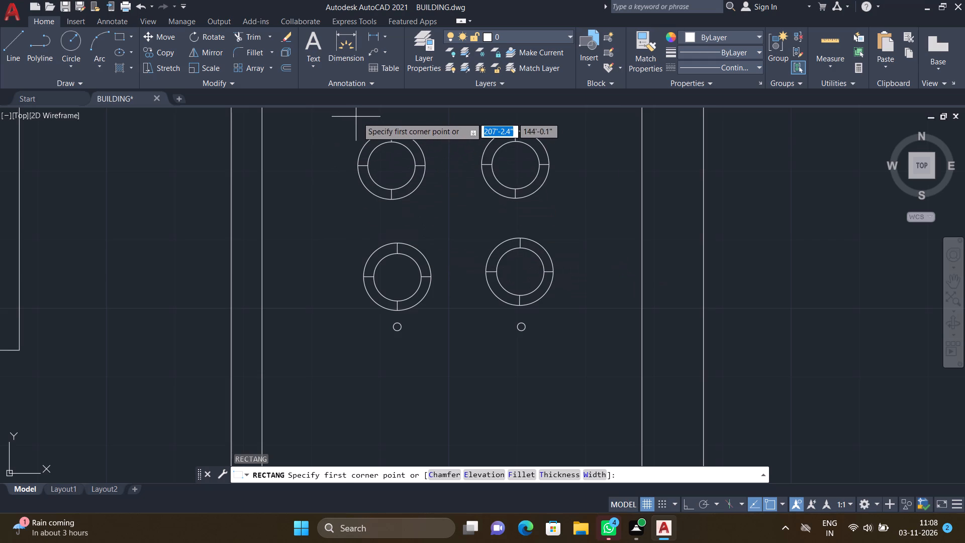
left_click(358, 129)
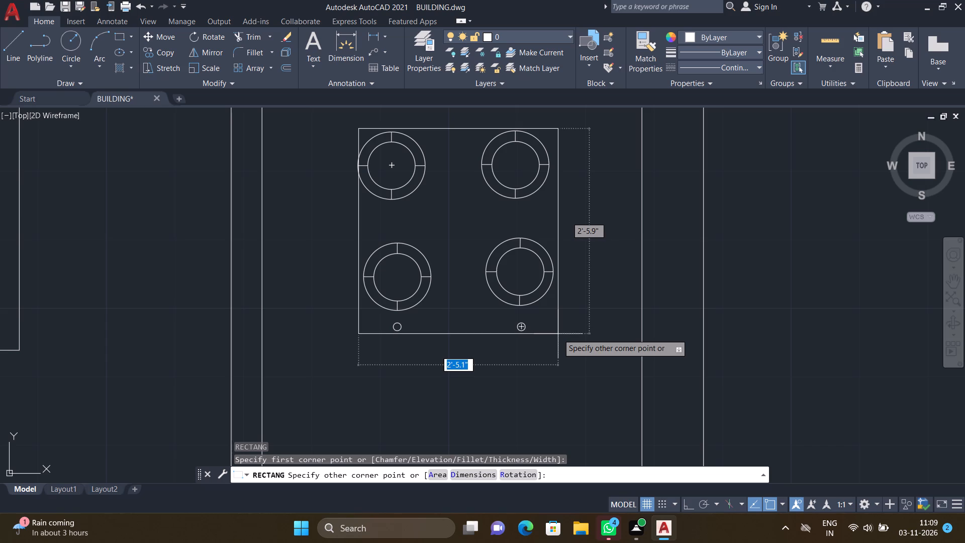
left_click(557, 334)
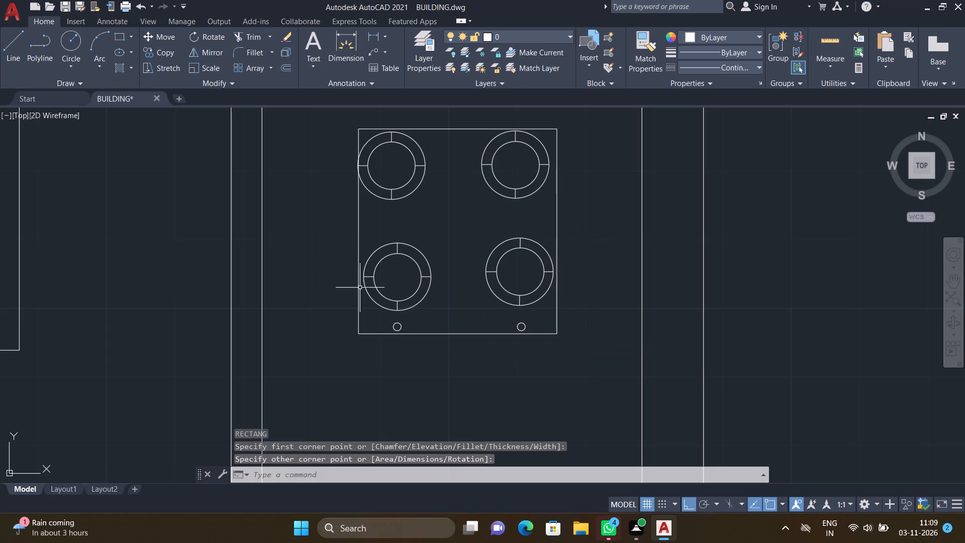
Explode the hob's outline rectangle and delete its west edge.
scroll(358, 146, "up", 1)
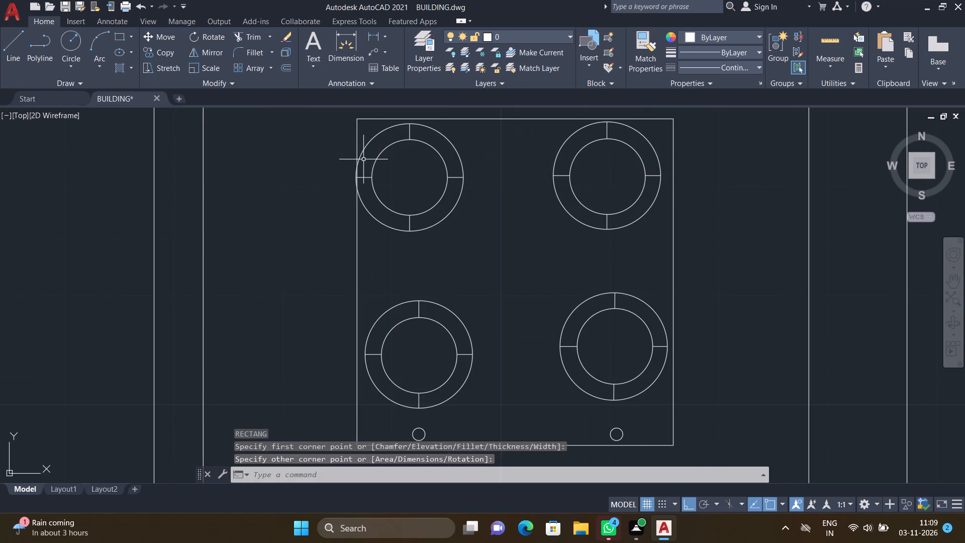
key("x")
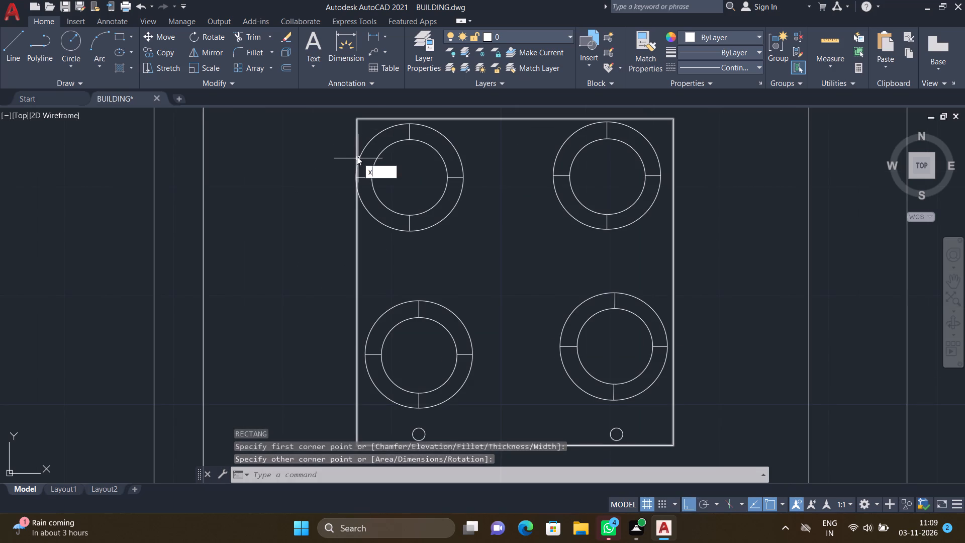
key("Return")
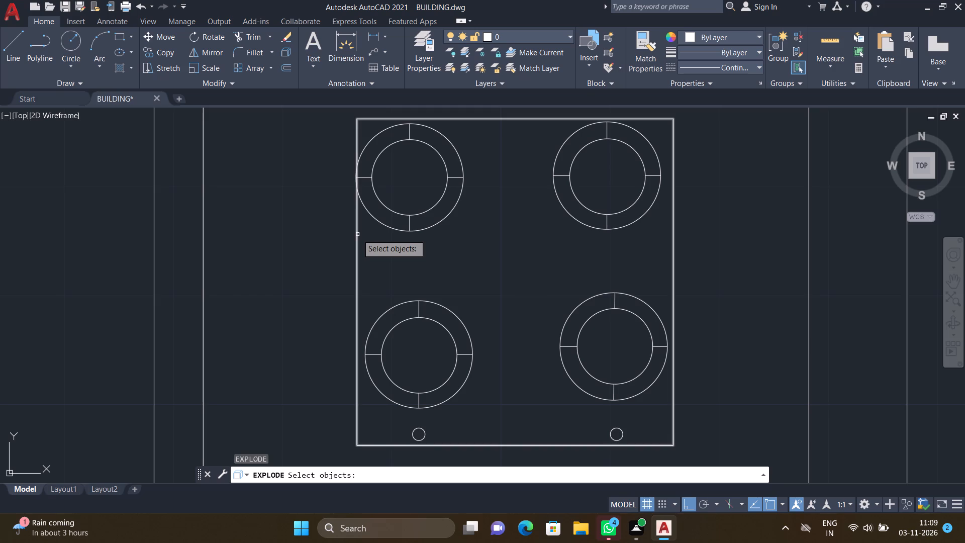
left_click(357, 234)
key("Return")
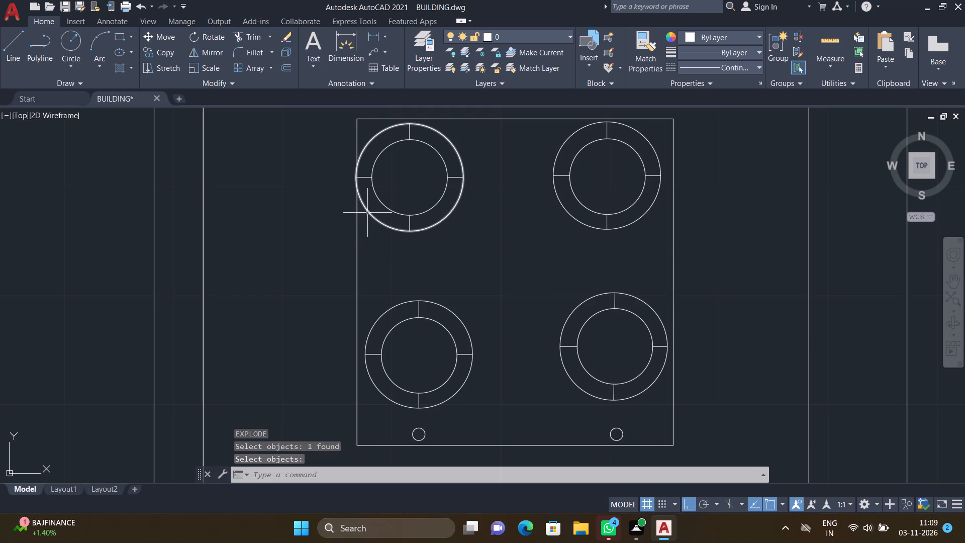
left_click(357, 219)
key("Delete")
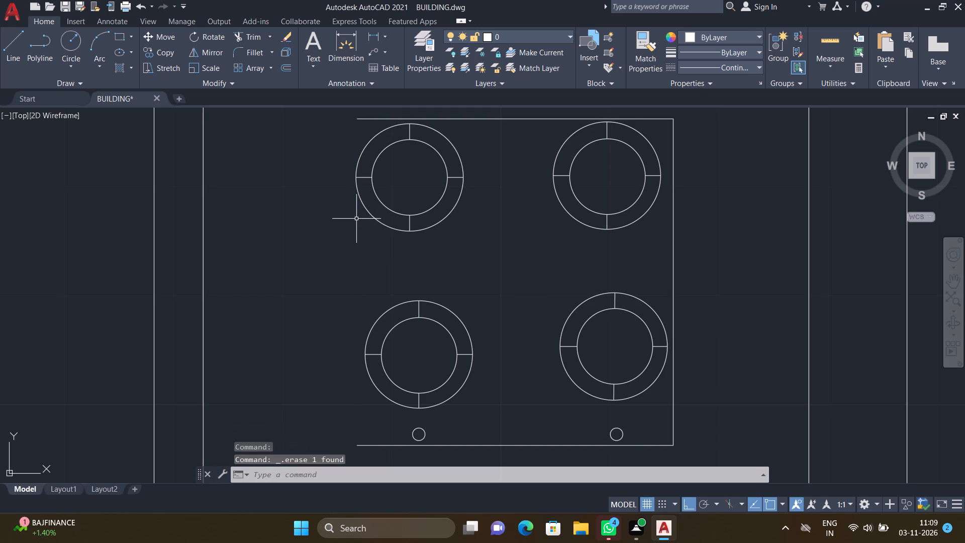
Draw a line continuing the hob's upper edge a little over 1" west, with a vertical west edge about 2'-6" long down from it.
key("l")
key("Return")
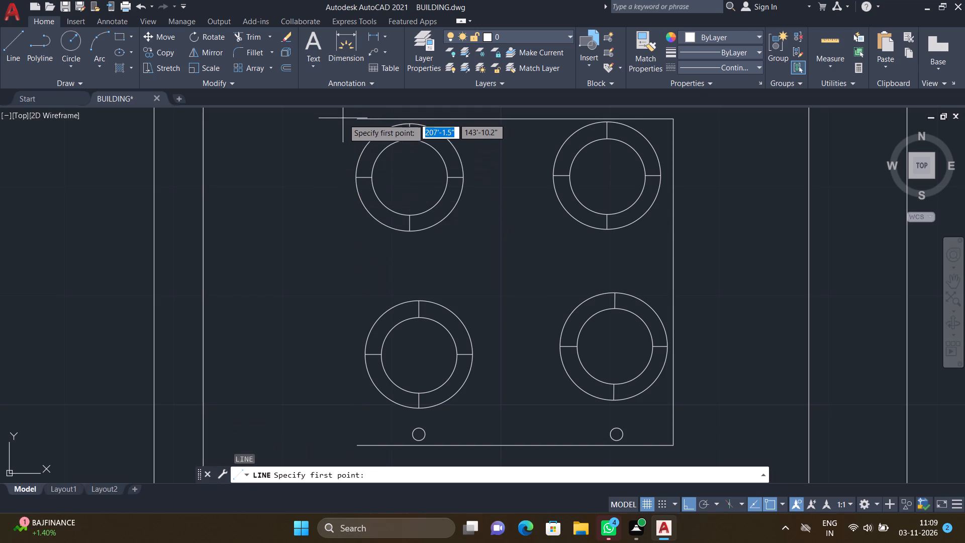
scroll(352, 122, "up", 2)
left_click(359, 114)
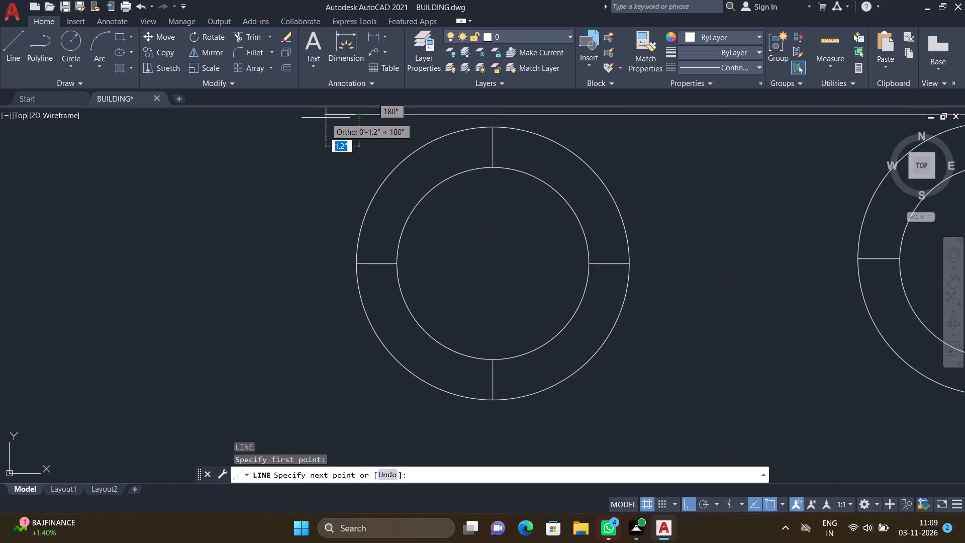
left_click(321, 118)
scroll(331, 193, "down", 5)
scroll(336, 275, "up", 2)
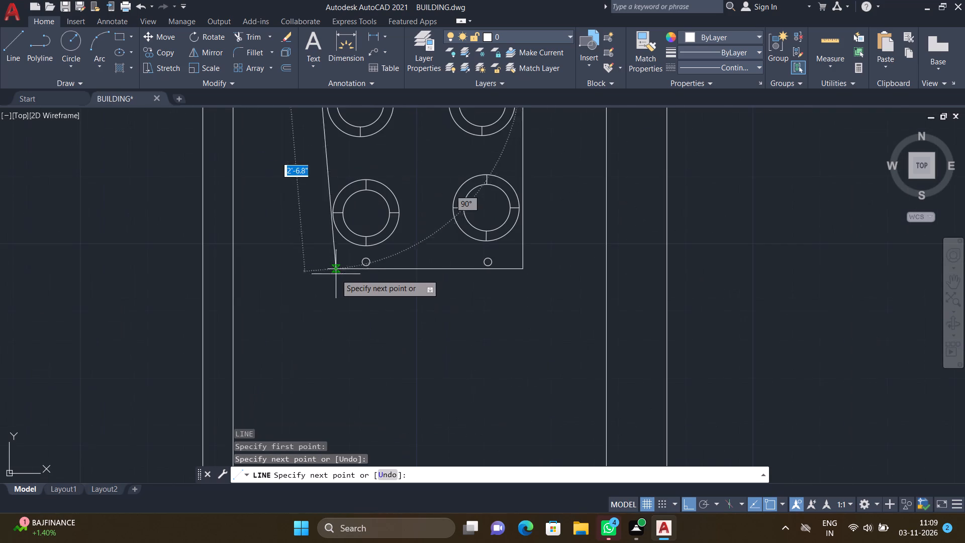
scroll(318, 271, "up", 2)
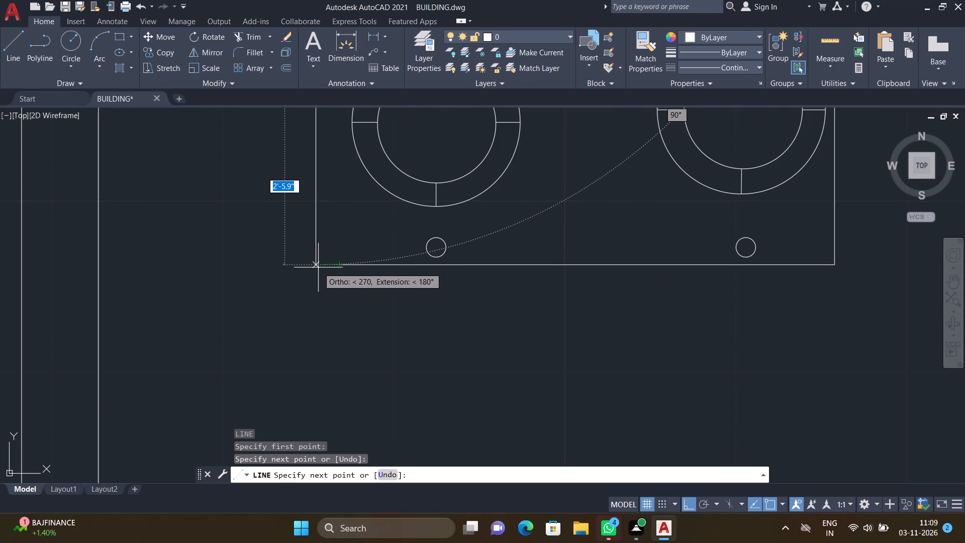
left_click(315, 264)
key("Return")
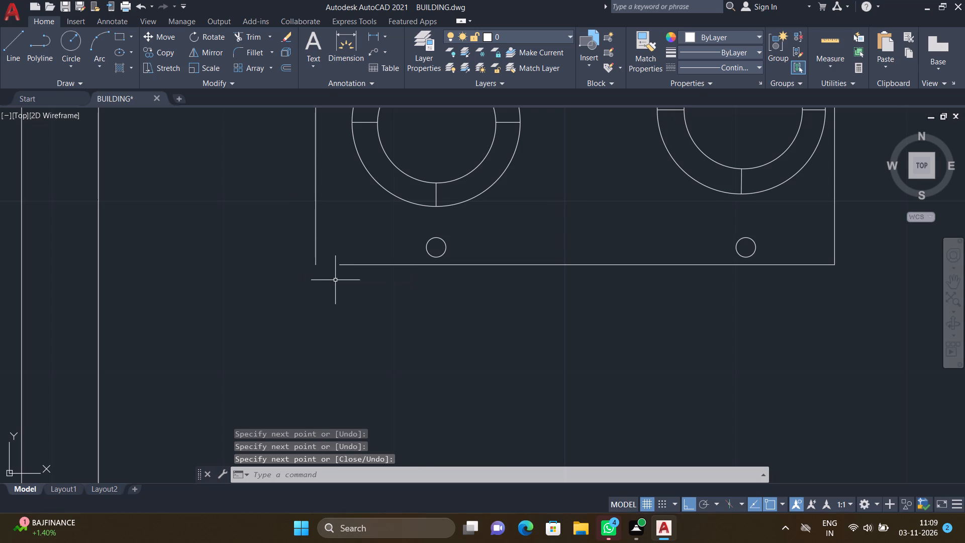
Extend the hob outline's lower edge west to meet the new vertical west edge.
key("e")
key("x")
key("Return")
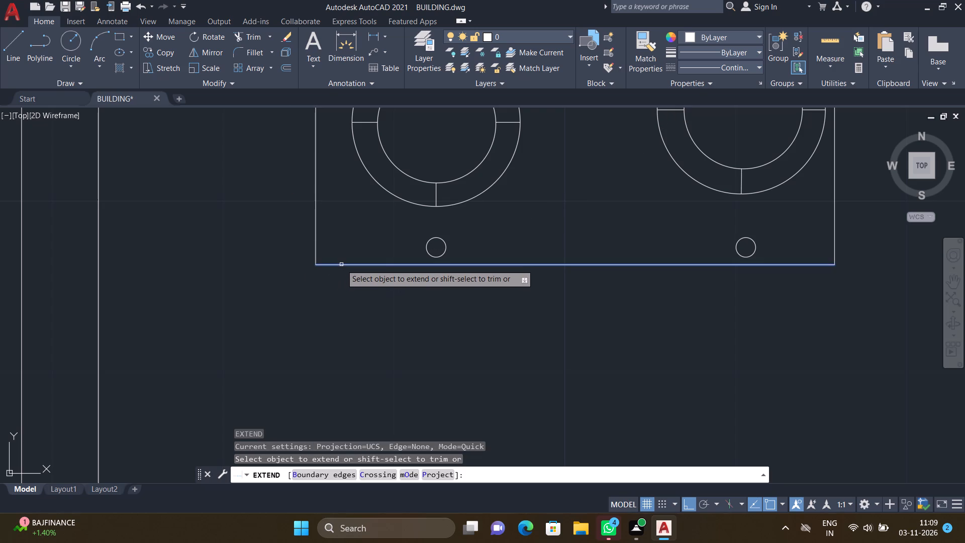
left_click(341, 264)
key("Return")
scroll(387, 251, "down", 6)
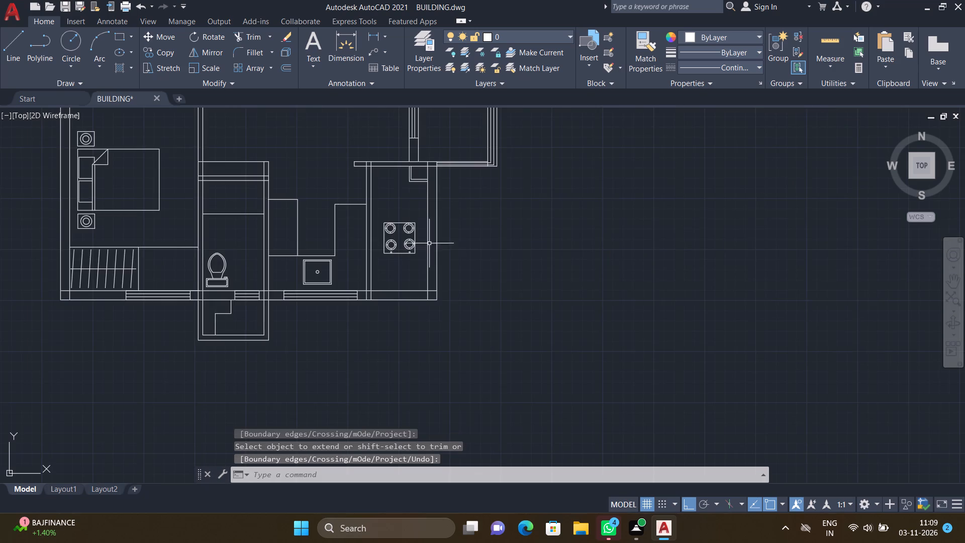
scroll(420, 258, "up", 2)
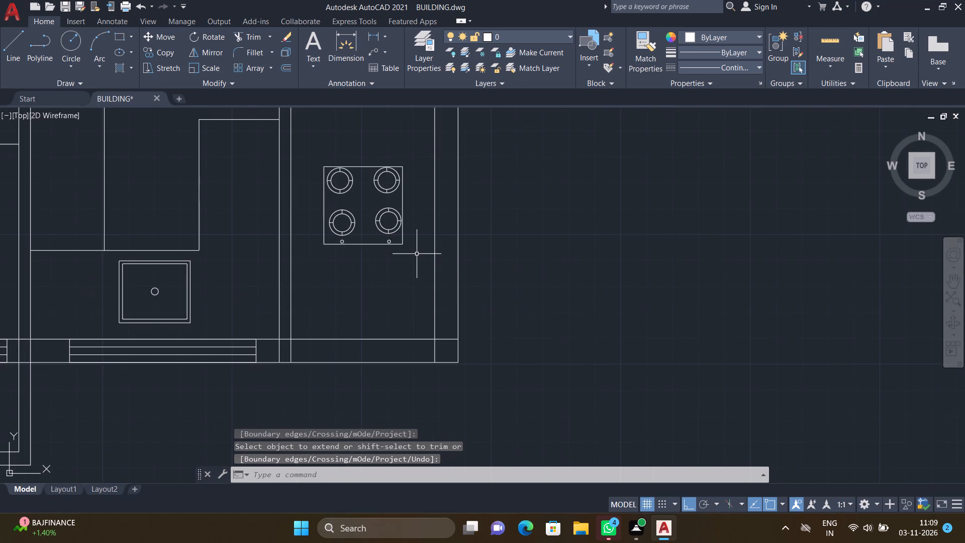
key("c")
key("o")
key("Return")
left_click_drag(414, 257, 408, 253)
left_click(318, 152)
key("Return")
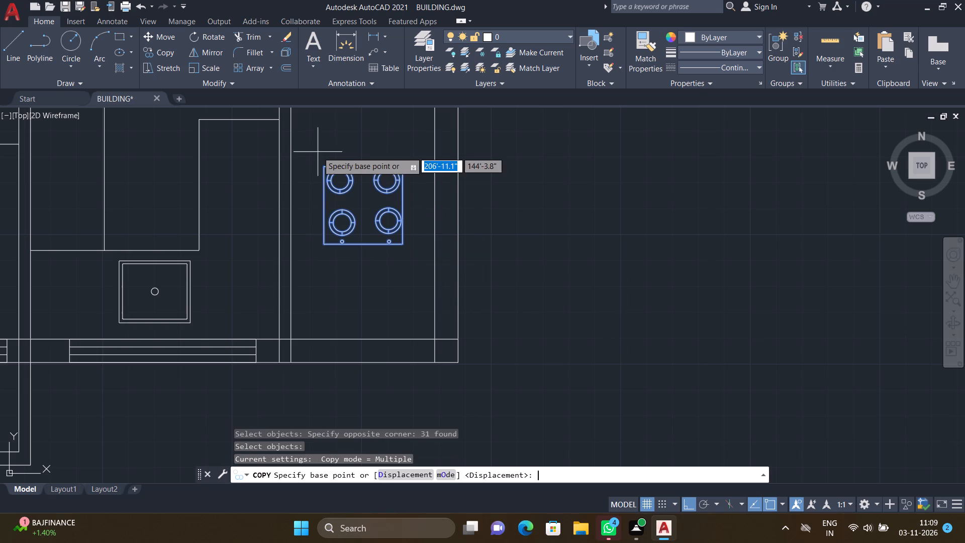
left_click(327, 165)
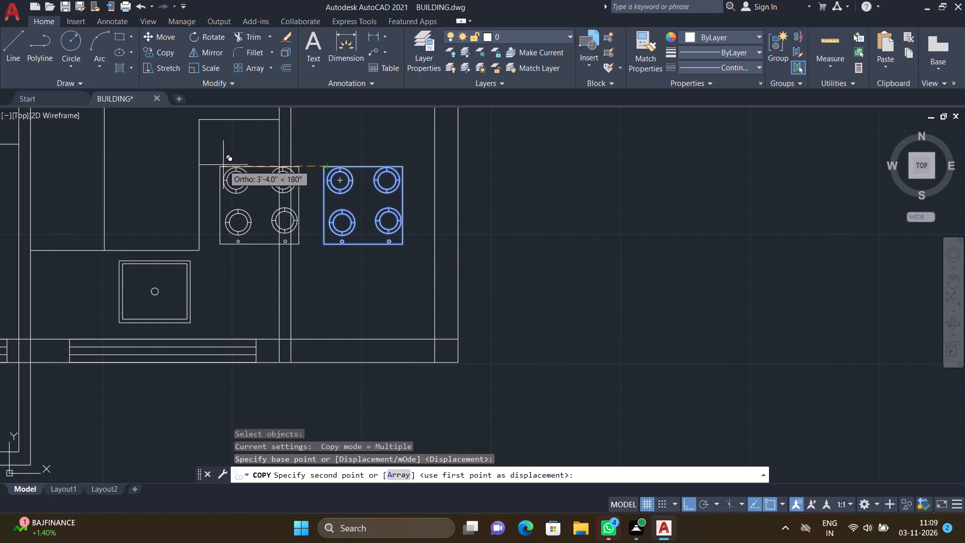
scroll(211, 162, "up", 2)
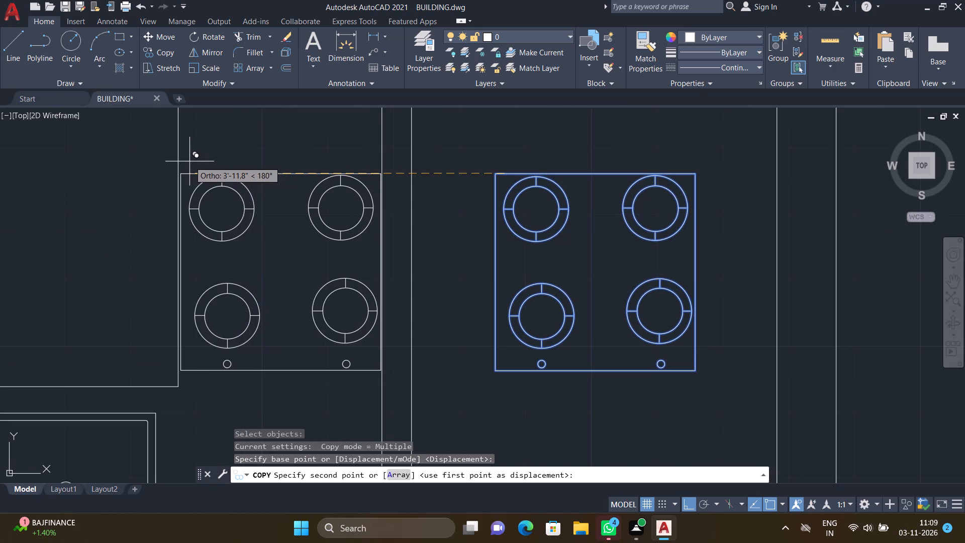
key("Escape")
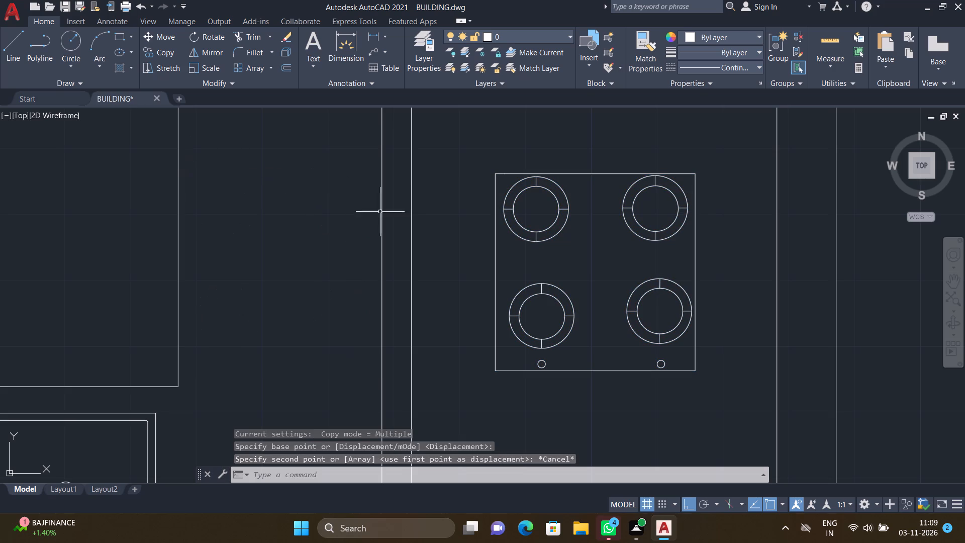
Draw a rectangle of about 2'-2" by 2'-5" on the kitchen's east counter as the new hob outline.
scroll(609, 282, "down", 2)
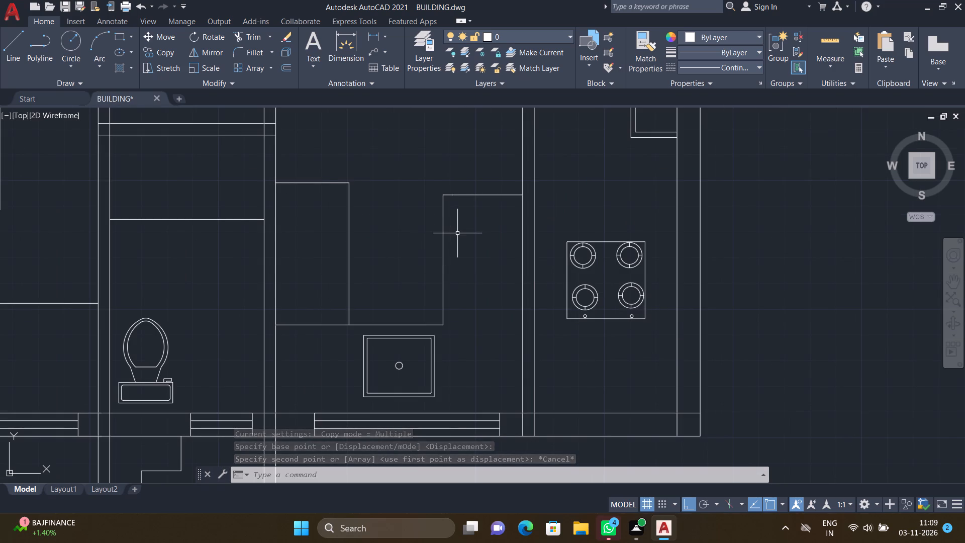
key("r")
key("e")
key("c")
key("Return")
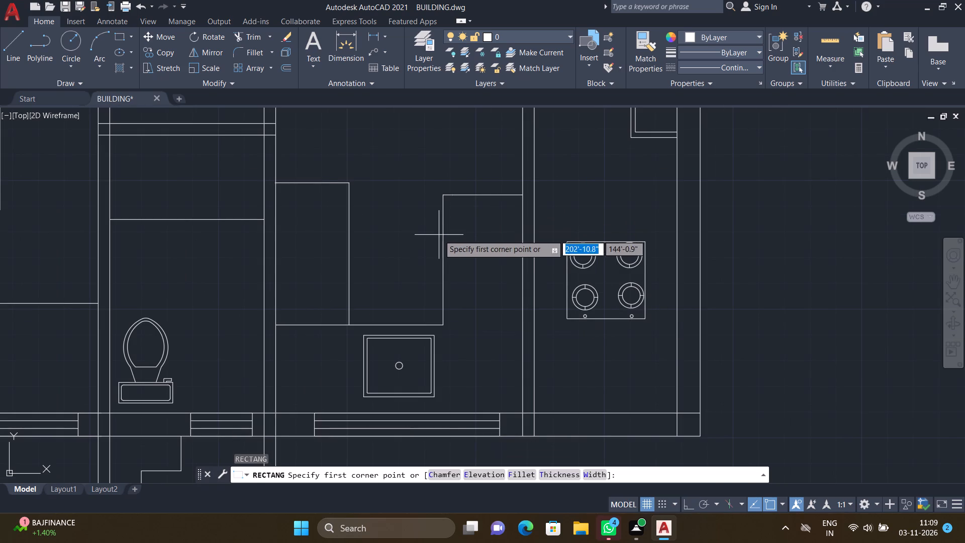
scroll(449, 251, "up", 1)
left_click(447, 224)
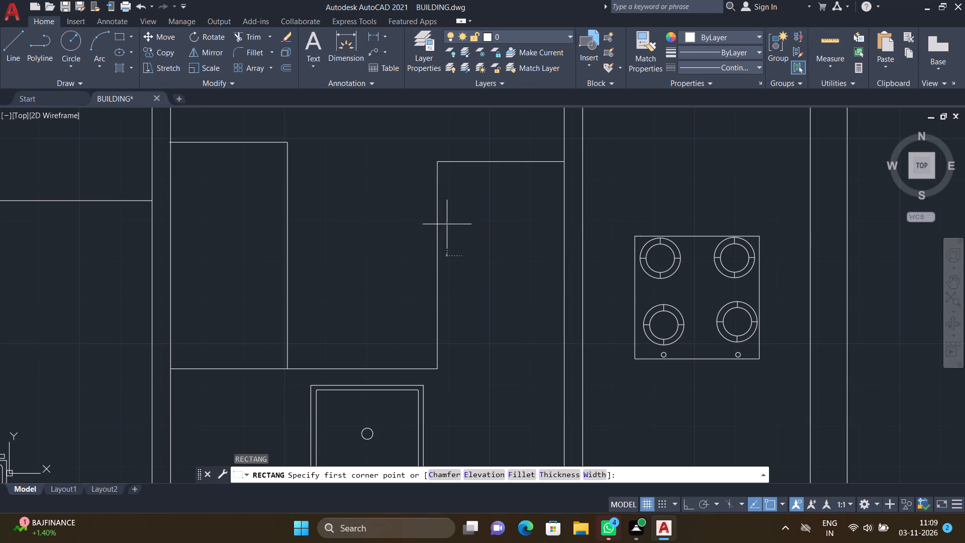
double_click(556, 342)
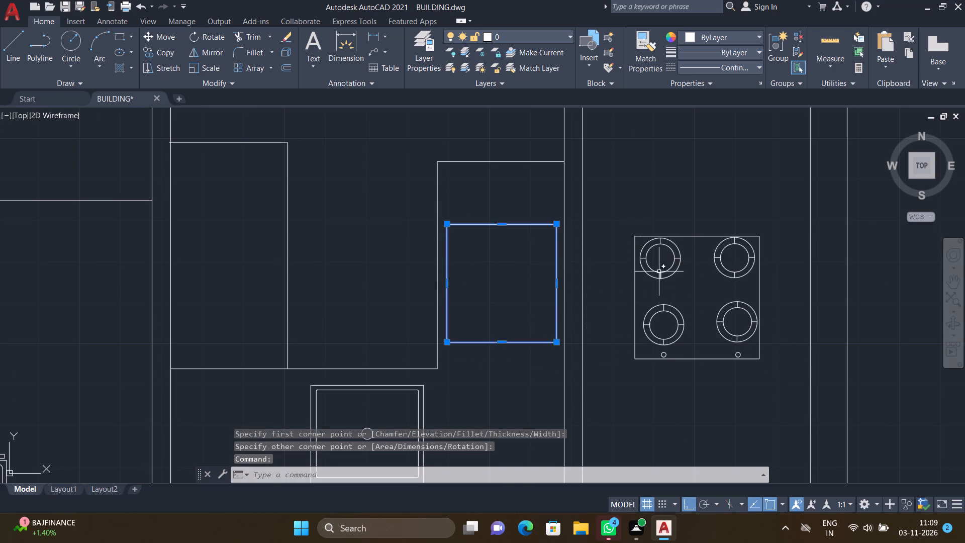
key("Escape")
Copy the old hob's northwest burner, with Ortho off, into the four corners of the new outline on the east counter.
key("c")
key("o")
key("Return")
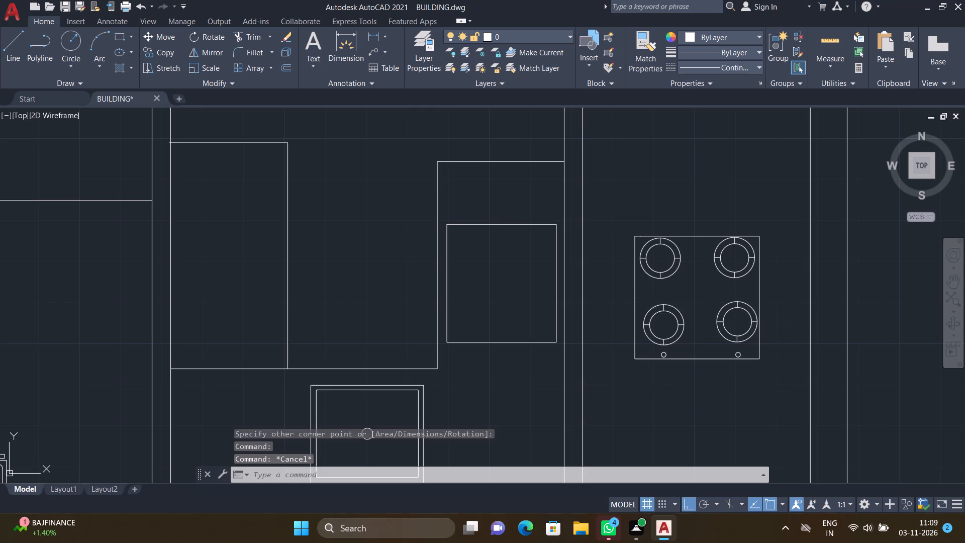
scroll(679, 274, "up", 1)
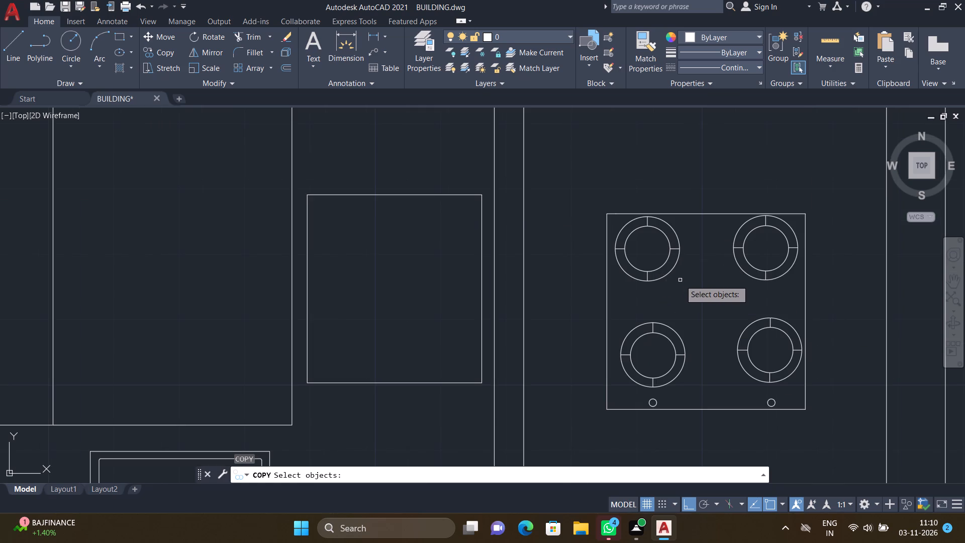
scroll(680, 280, "up", 2)
left_click_drag(678, 278, 668, 273)
left_click(510, 164)
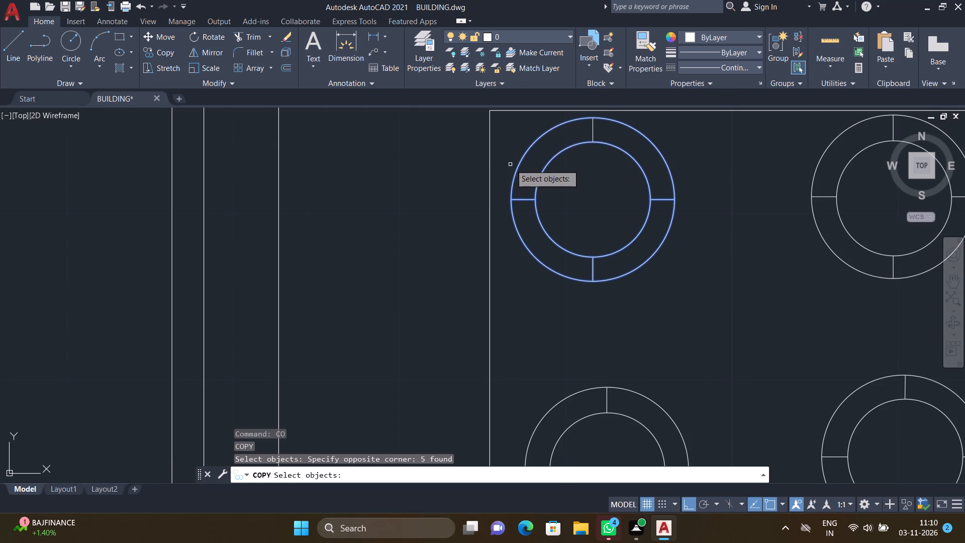
left_click(594, 128)
key("Return")
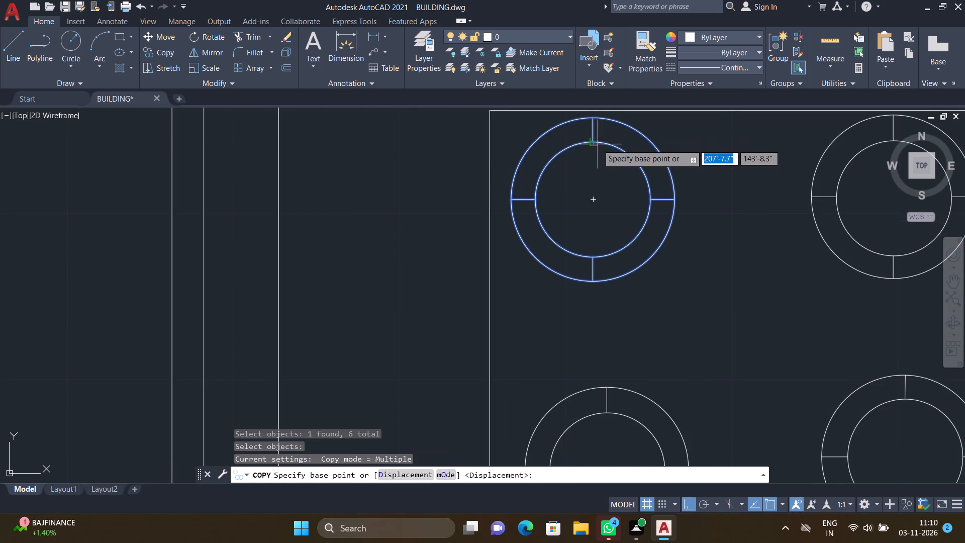
left_click(596, 200)
scroll(446, 273, "down", 5)
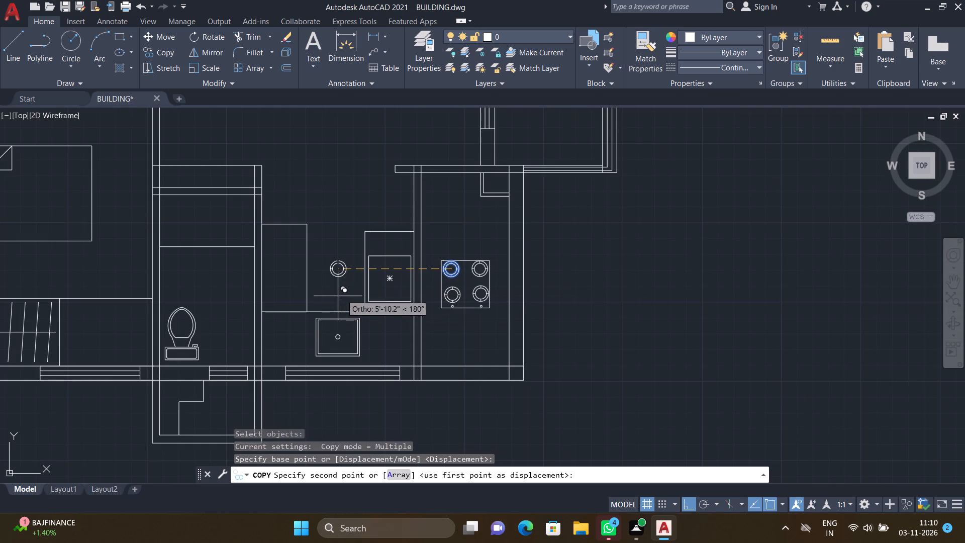
scroll(380, 283, "up", 4)
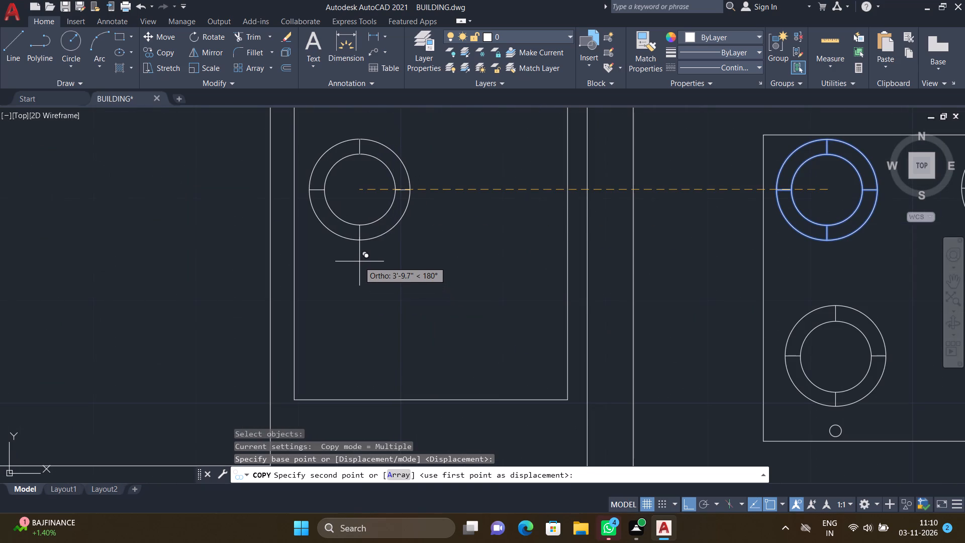
key("F8")
scroll(359, 261, "down", 2)
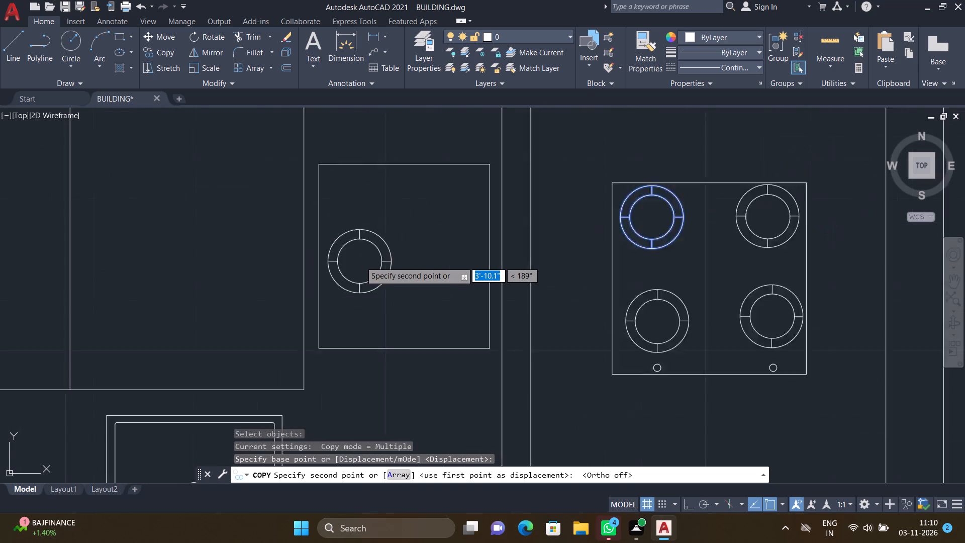
scroll(360, 260, "down", 1)
scroll(359, 232, "up", 3)
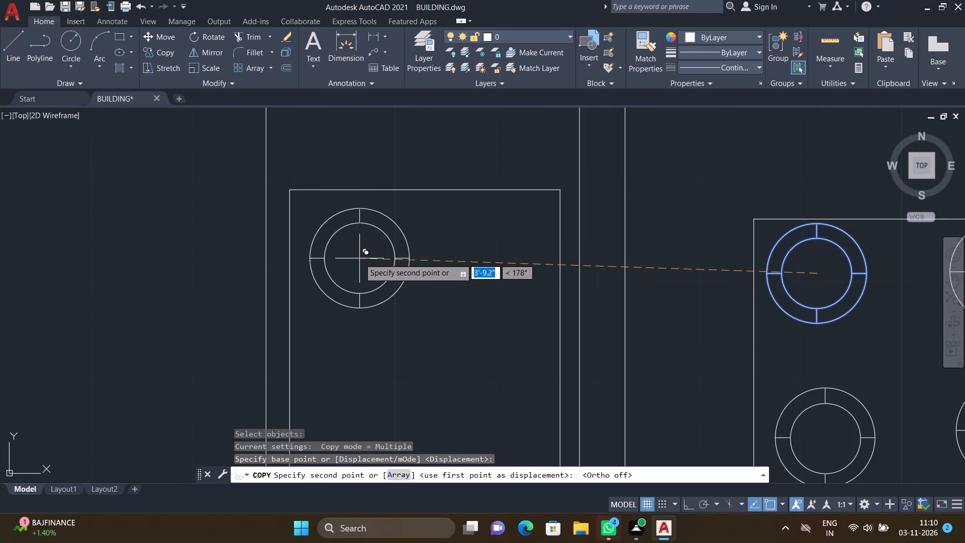
left_click(356, 253)
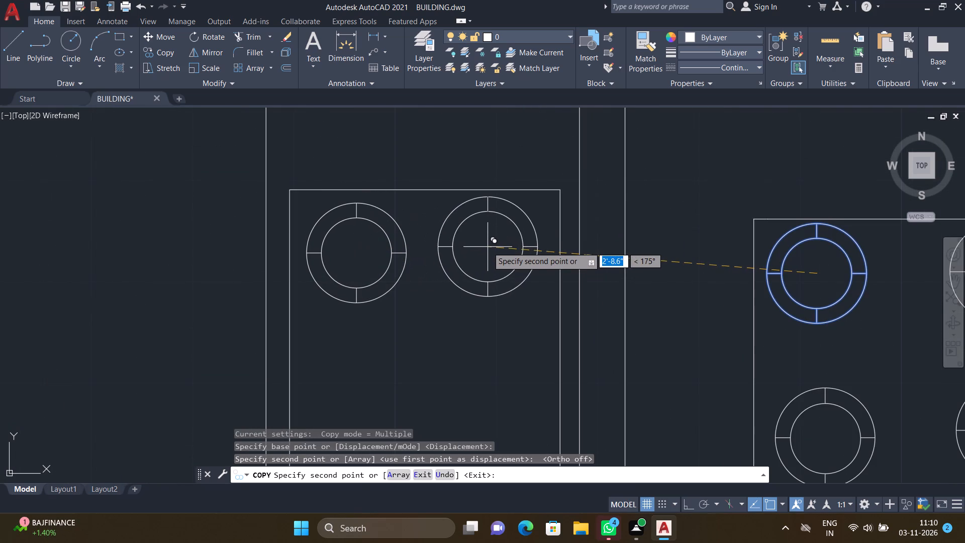
left_click(492, 250)
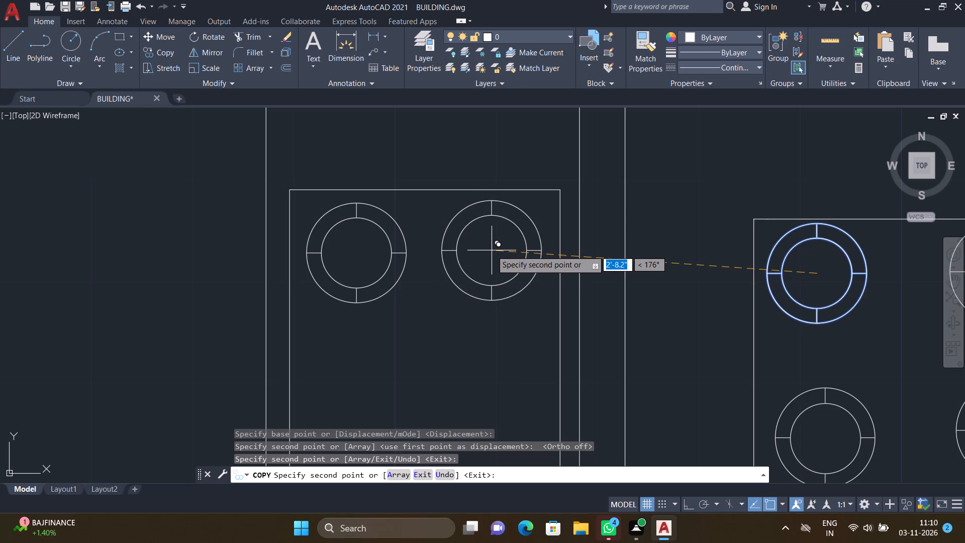
scroll(403, 361, "down", 3)
scroll(393, 386, "up", 2)
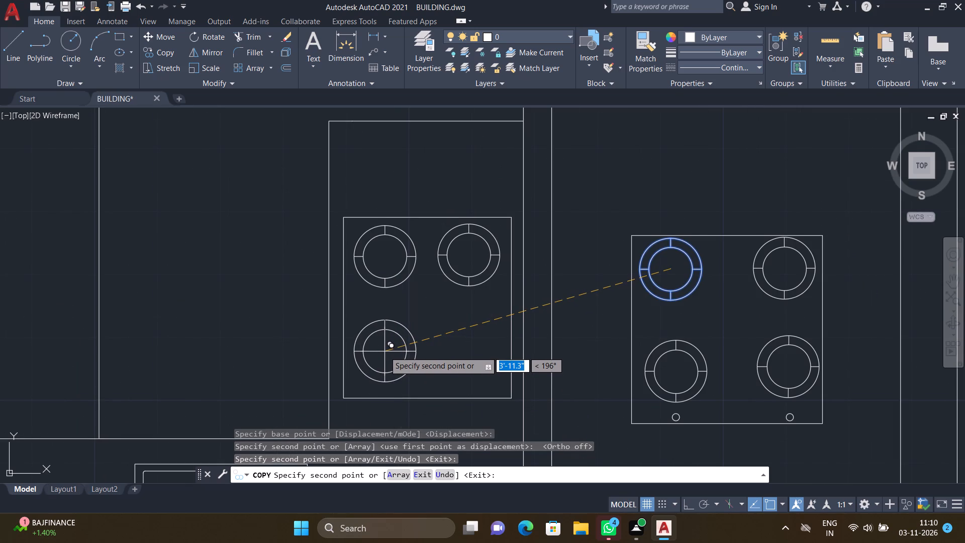
left_click(384, 351)
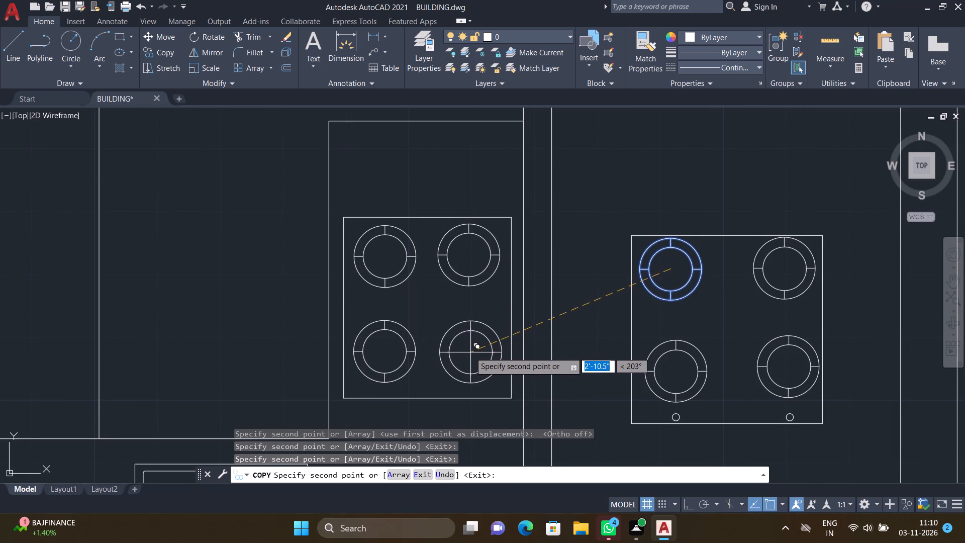
left_click(468, 349)
key("Return")
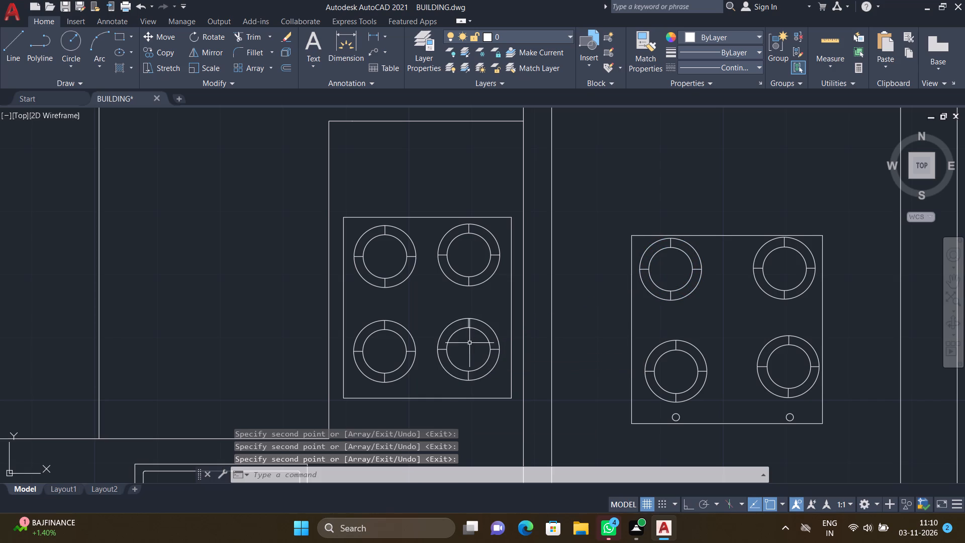
Erase the entire old four-burner hob, including its outline and knobs, east of the kitchen wall.
scroll(823, 375, "down", 1)
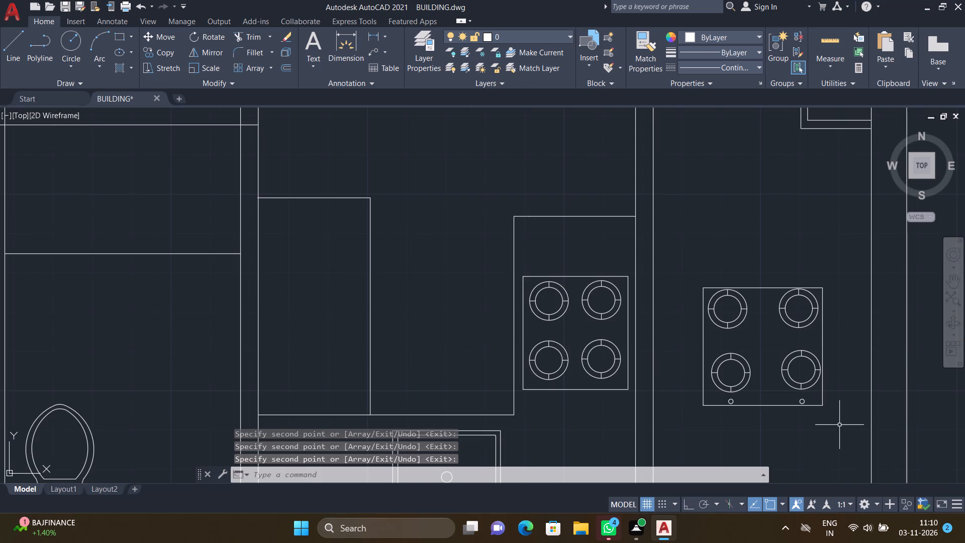
left_click_drag(839, 425, 834, 423)
double_click(671, 254)
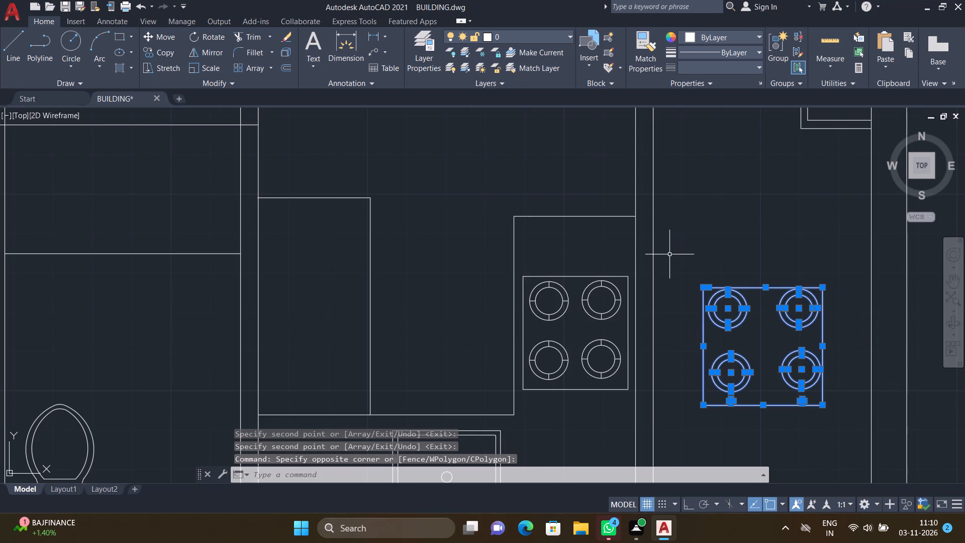
key("Delete")
Draw a knob circle of about 0.4" radius just below the new hob's southwest burner.
scroll(577, 339, "up", 3)
scroll(579, 375, "down", 5)
scroll(555, 410, "up", 2)
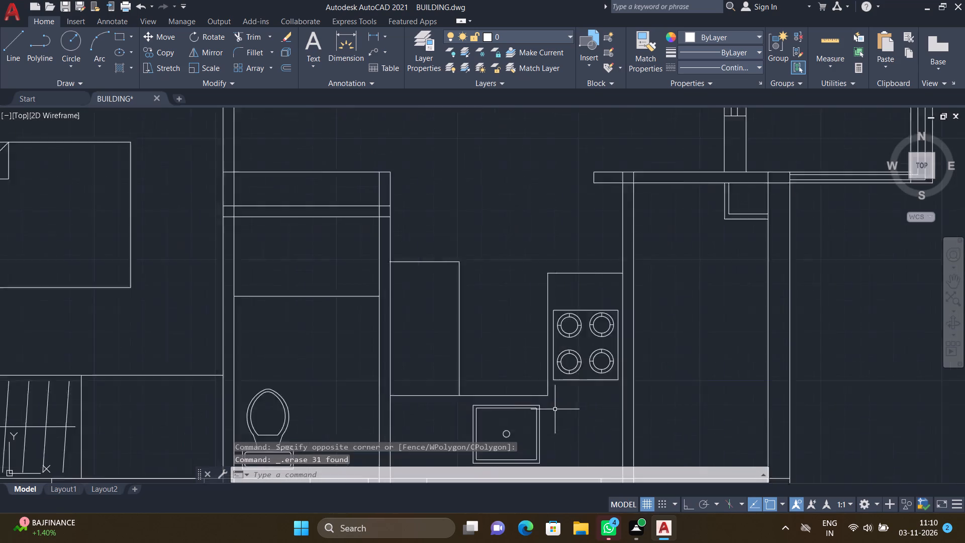
scroll(555, 409, "up", 2)
scroll(611, 288, "up", 2)
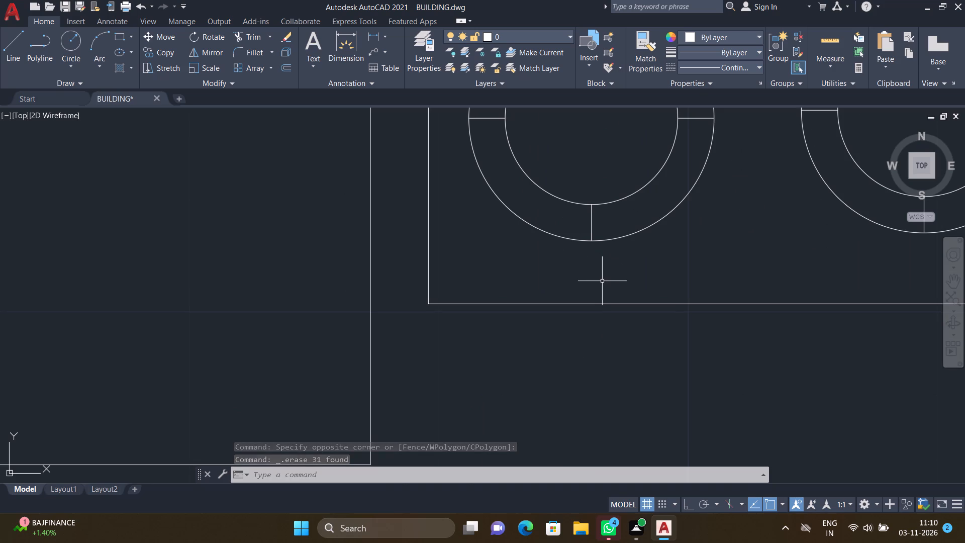
key("c")
key("Return")
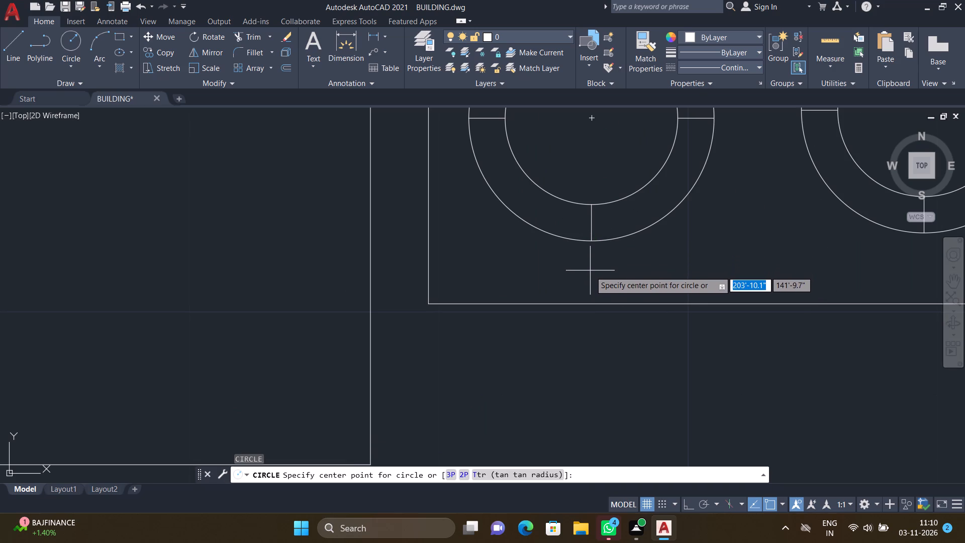
left_click(591, 274)
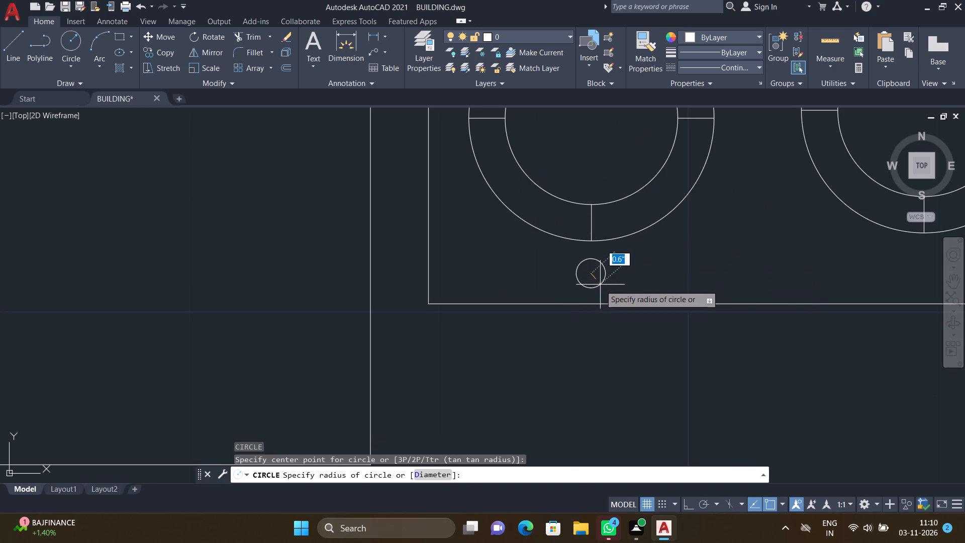
left_click(598, 279)
Copy the knob circle about 1'-1.3" east, directly below the new hob's southeast burner.
scroll(684, 262, "down", 3)
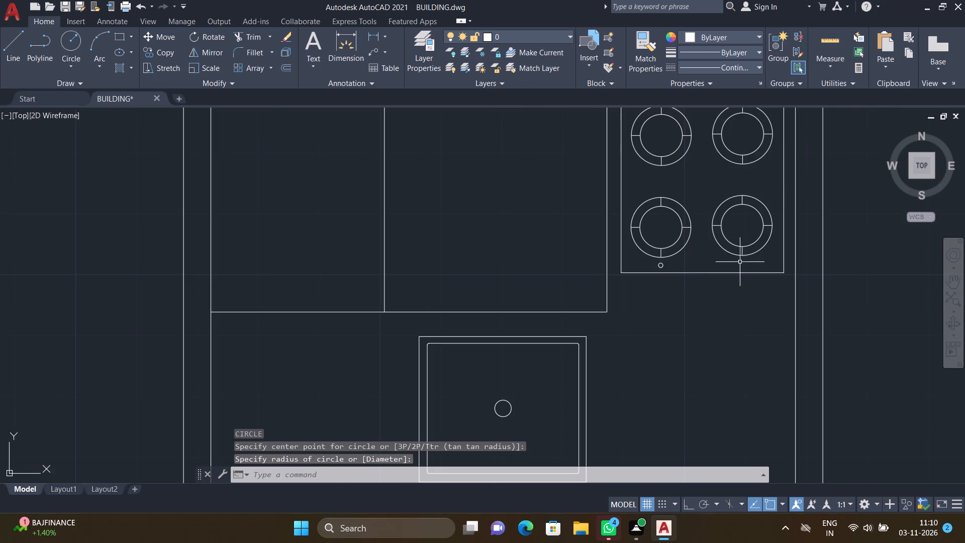
scroll(744, 266, "up", 3)
type("co")
key("Return")
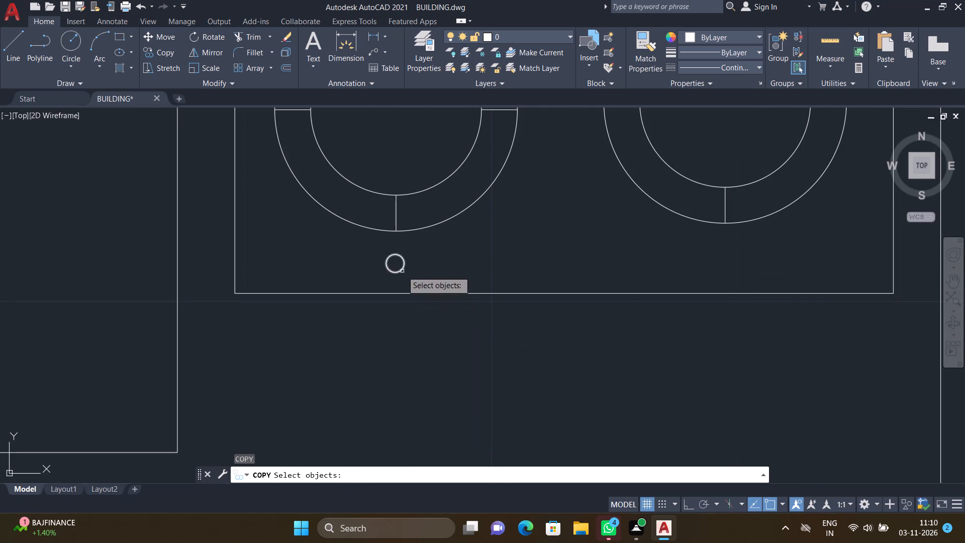
scroll(402, 271, "up", 1)
left_click_drag(407, 279, 390, 269)
left_click(338, 235)
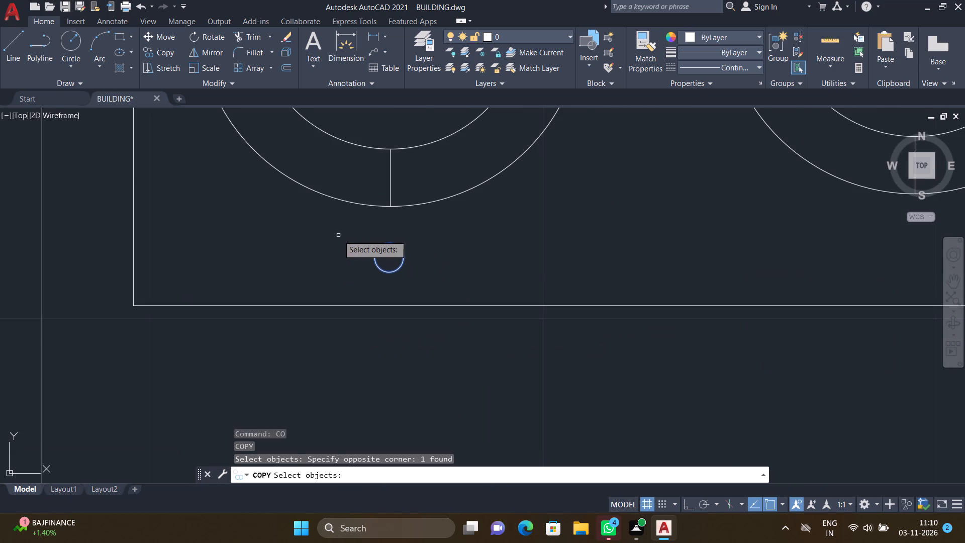
key("Return")
left_click(390, 241)
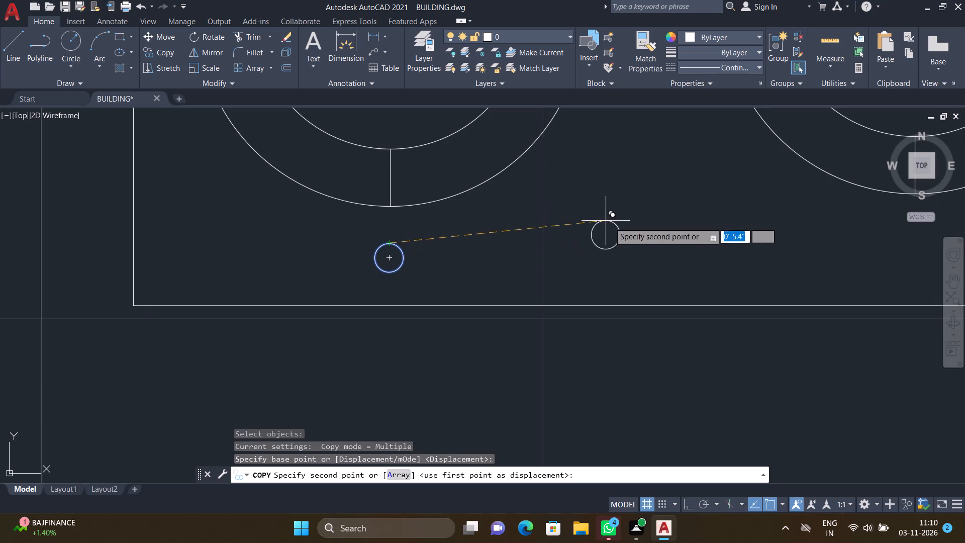
scroll(627, 232, "down", 3)
scroll(717, 252, "up", 2)
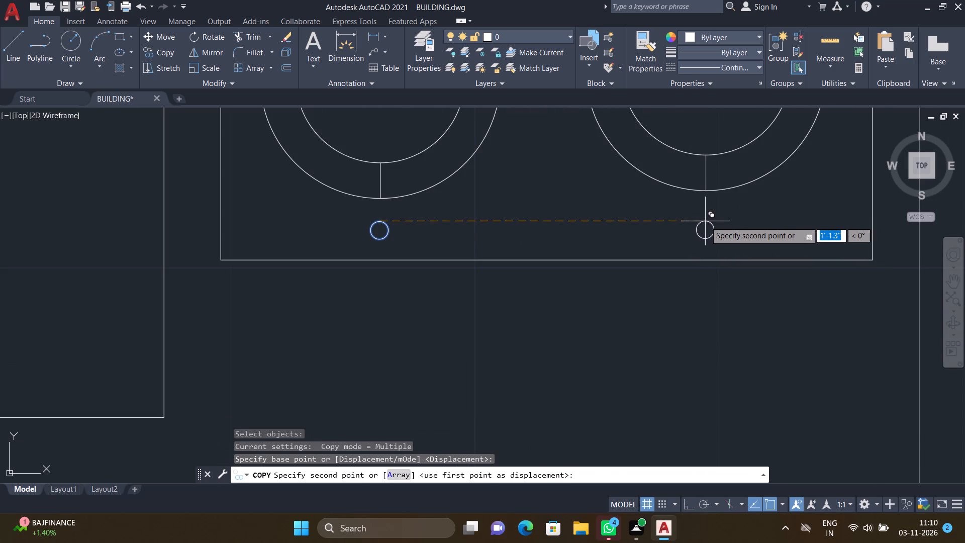
left_click(705, 221)
key("Return")
Review the kitchen with its new hob and the surrounding floor plans in the drawing.
scroll(551, 255, "down", 3)
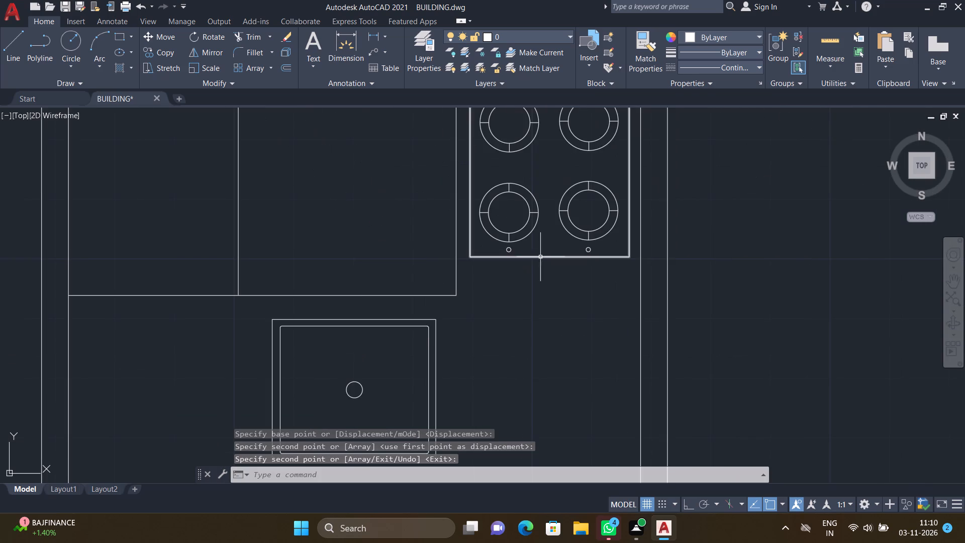
scroll(540, 257, "down", 1)
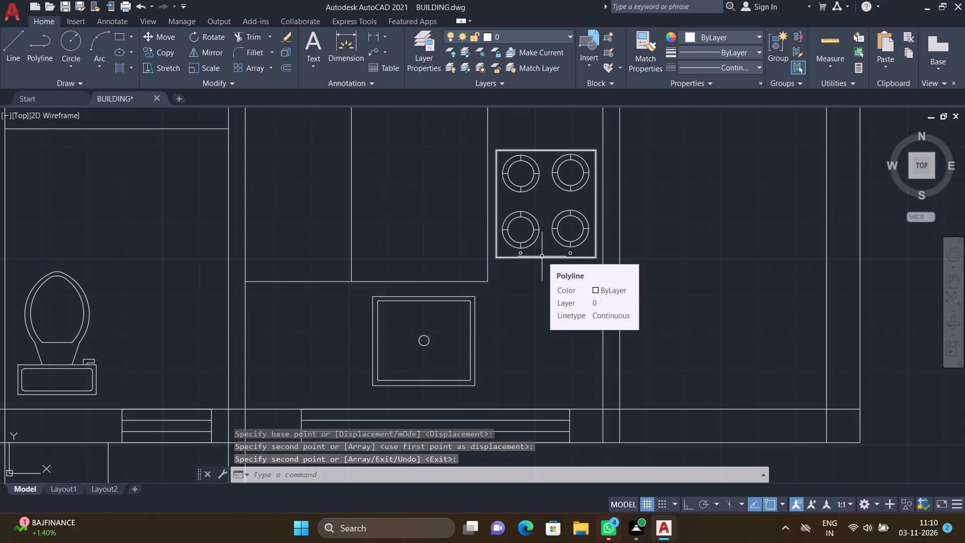
scroll(541, 255, "down", 3)
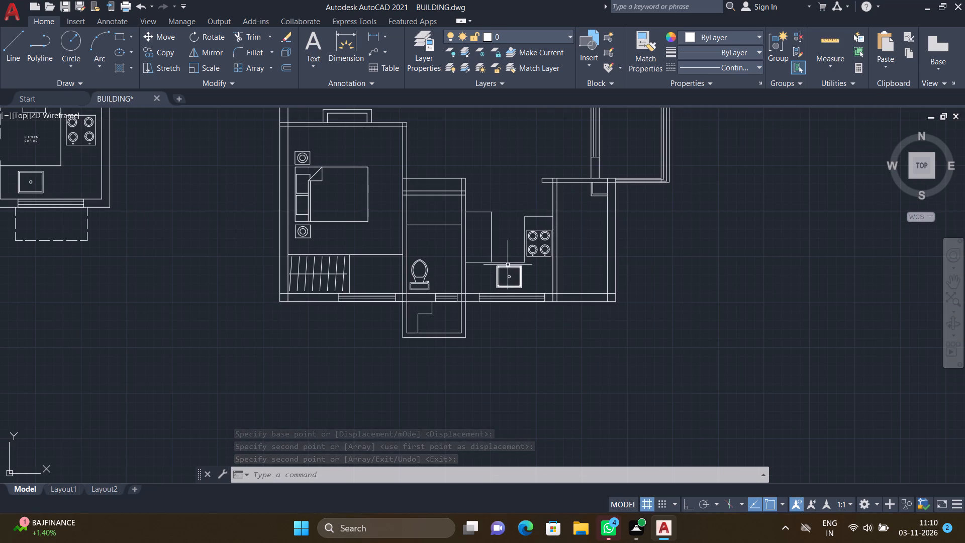
scroll(488, 262, "down", 1)
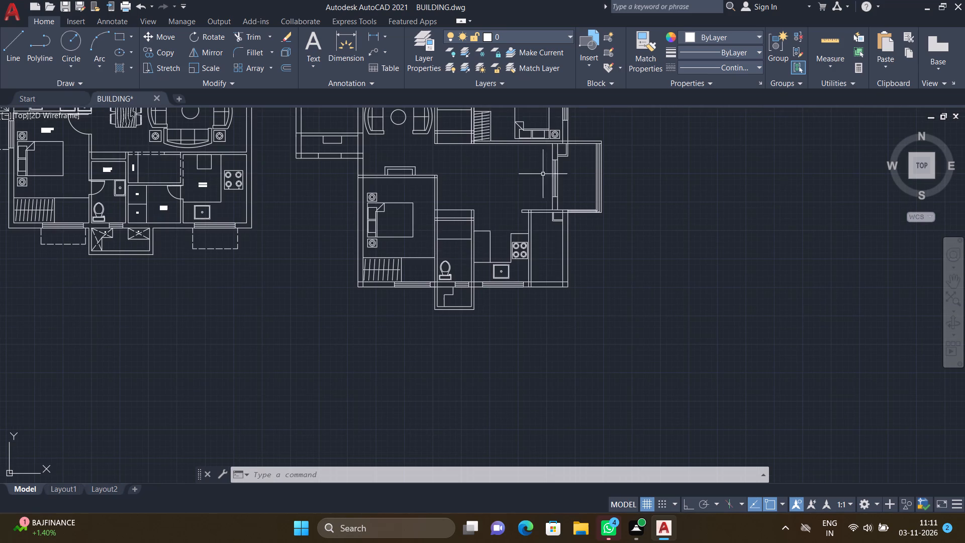
scroll(470, 194, "down", 2)
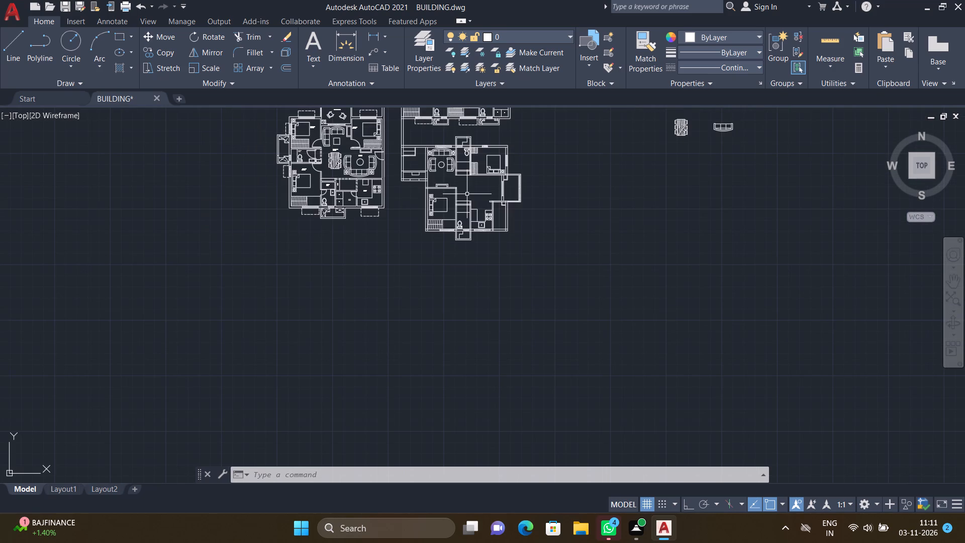
scroll(353, 186, "down", 1)
scroll(464, 110, "down", 1)
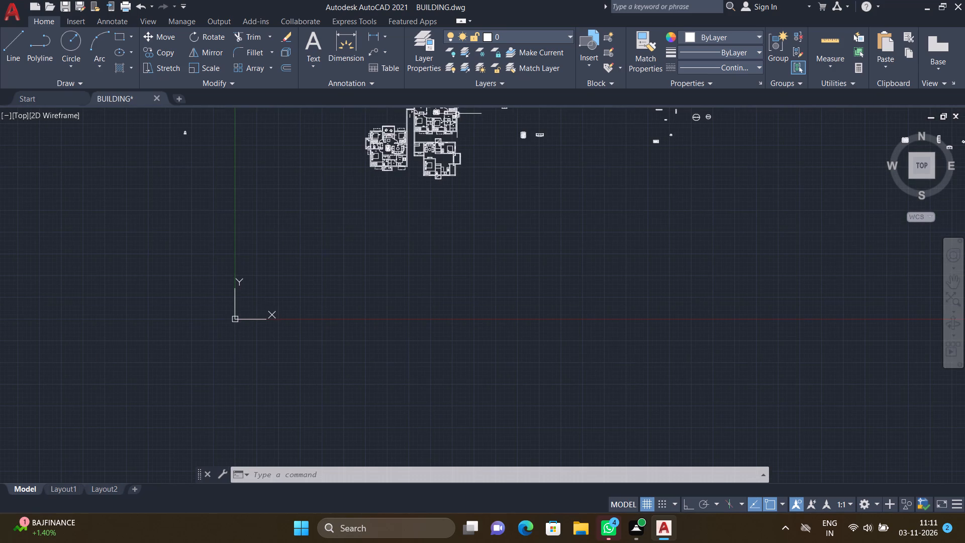
scroll(378, 135, "up", 2)
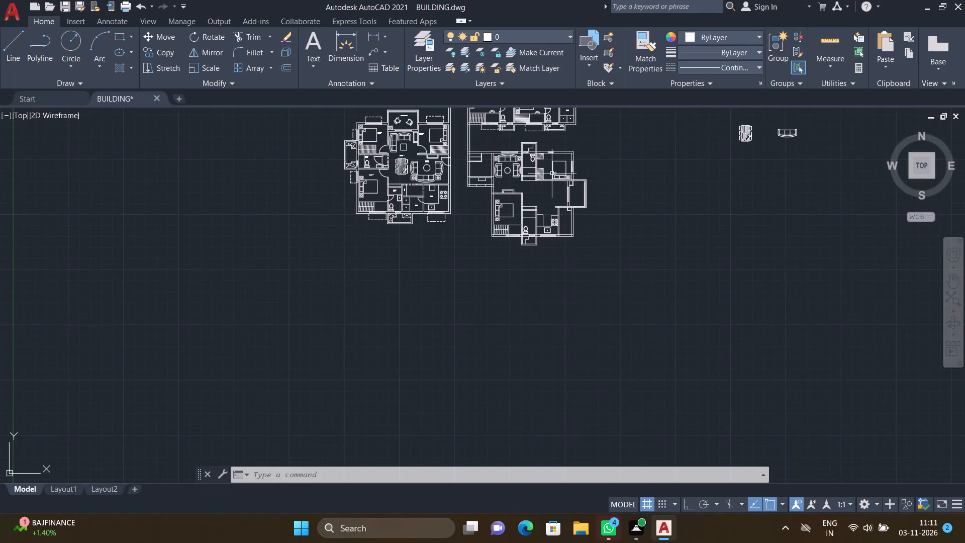
Insert the Dining Set - 36 x 72 in. block from the DesignCenter's Home - Space Planner.dwg into the empty area east of the unfinished plan.
scroll(537, 163, "up", 2)
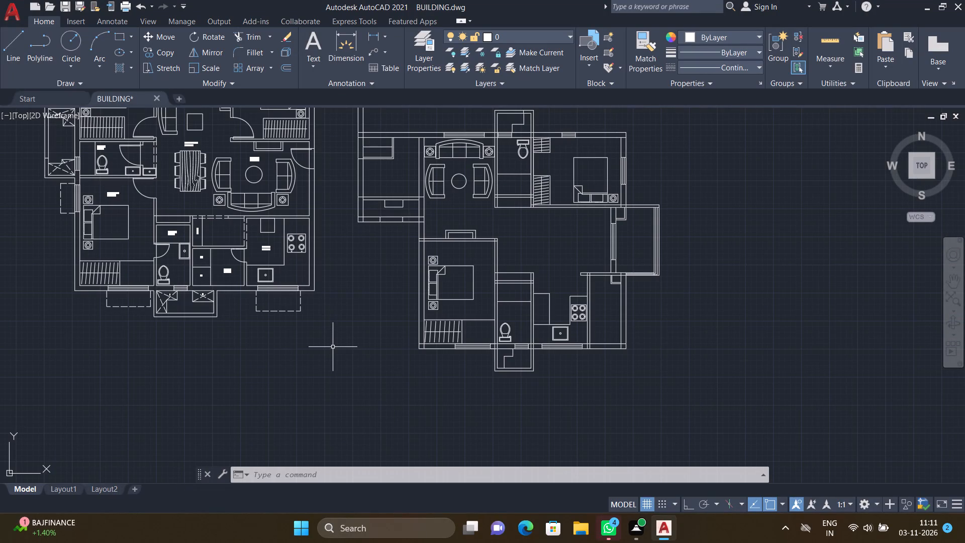
key("ctrl+2")
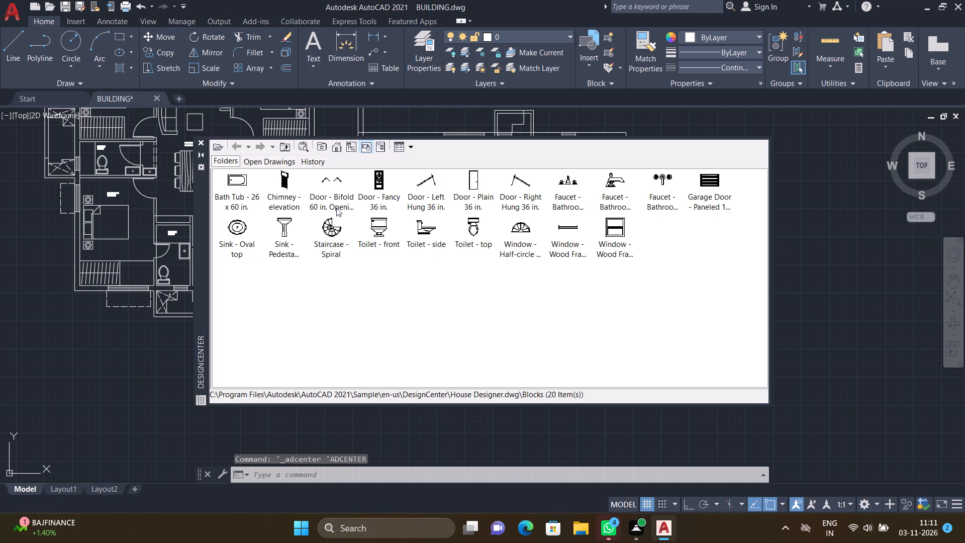
double_click(333, 146)
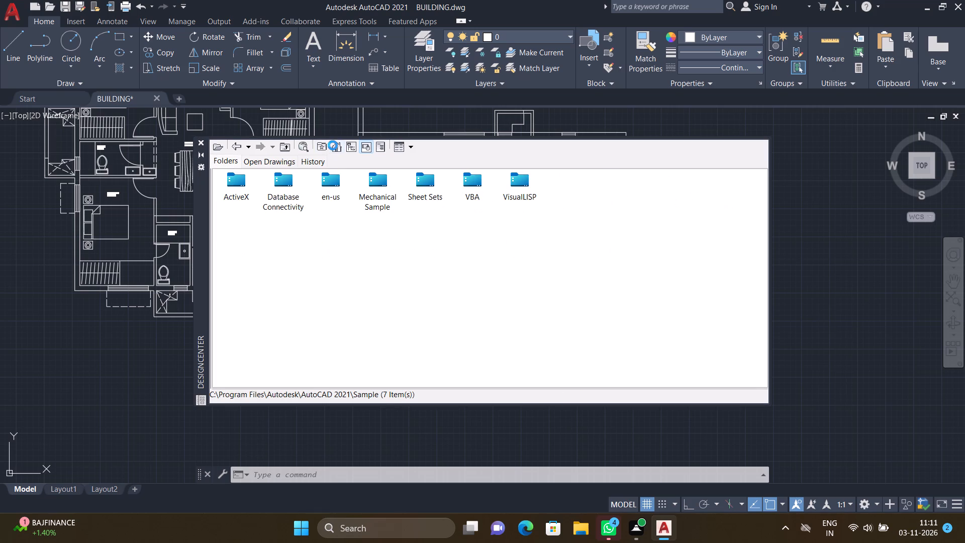
triple_click(332, 179)
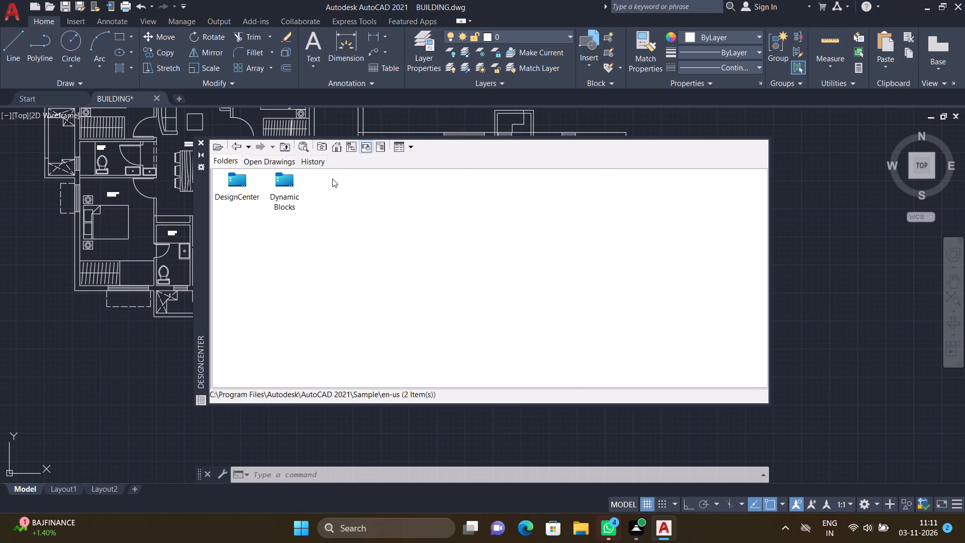
triple_click(239, 178)
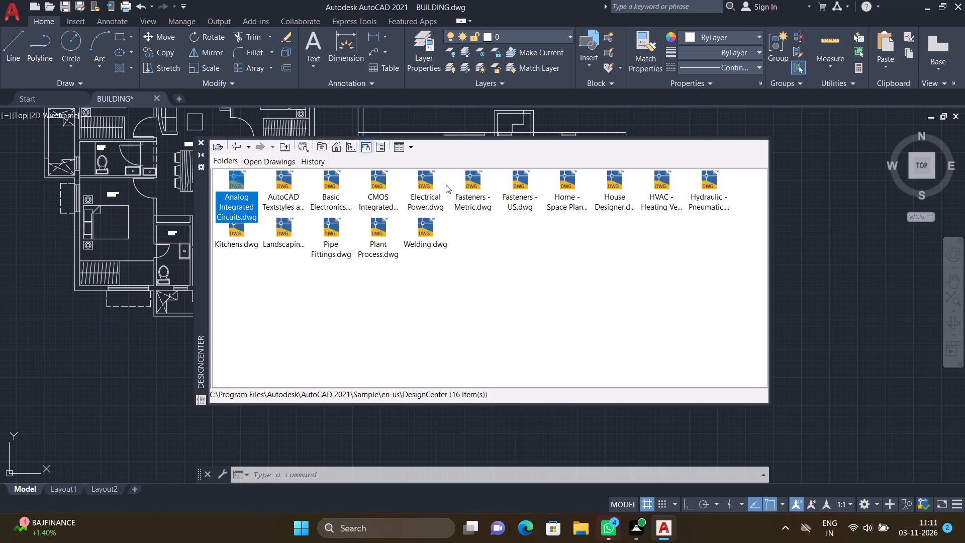
left_click(568, 186)
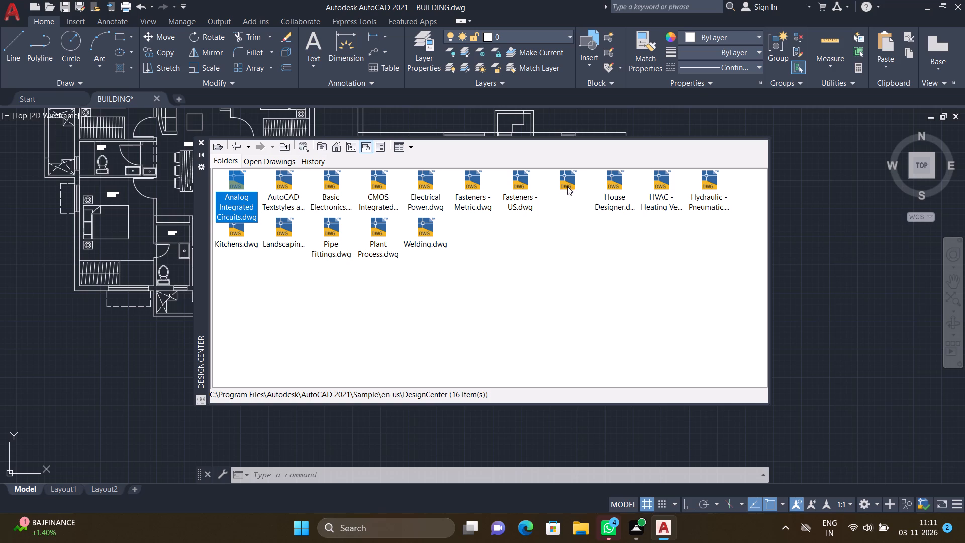
double_click(566, 186)
double_click(245, 191)
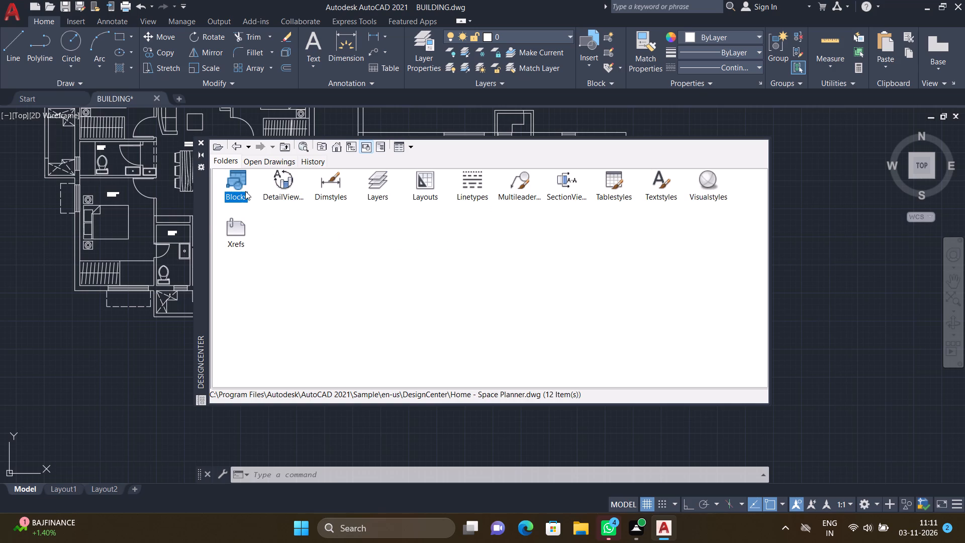
double_click(244, 187)
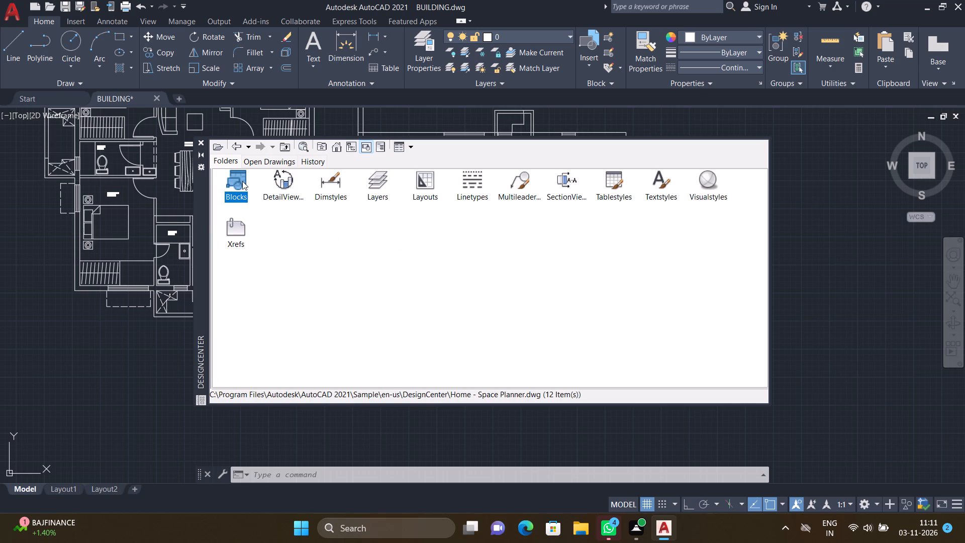
double_click(242, 181)
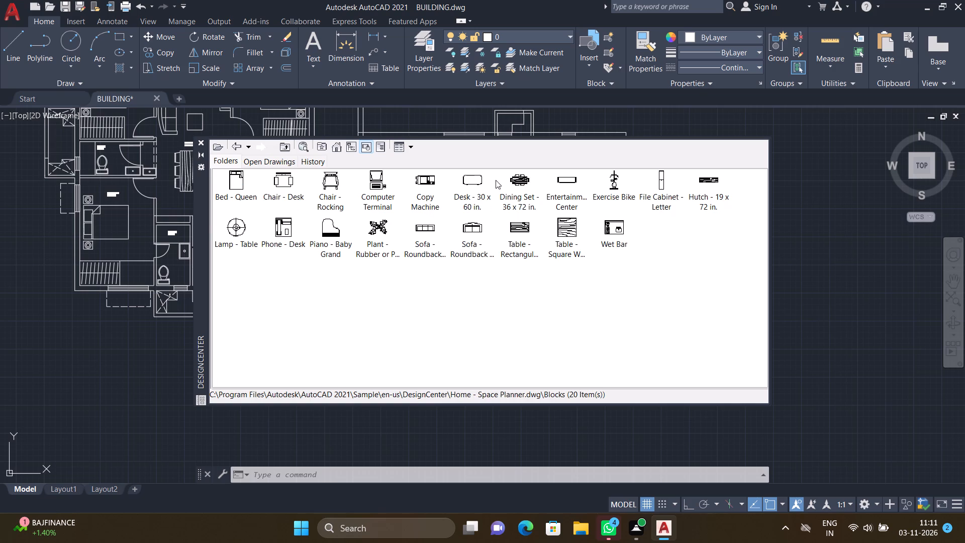
left_click_drag(517, 177, 839, 269)
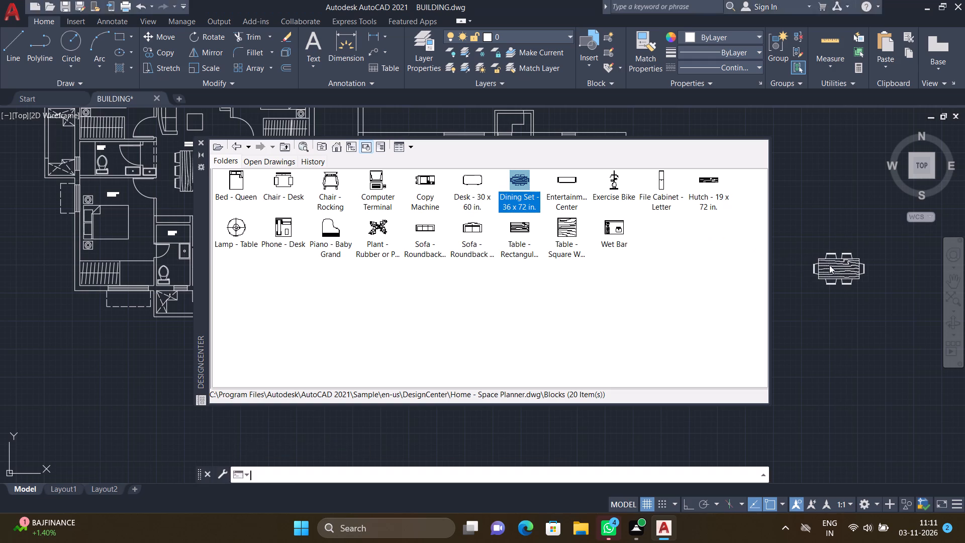
left_click(200, 144)
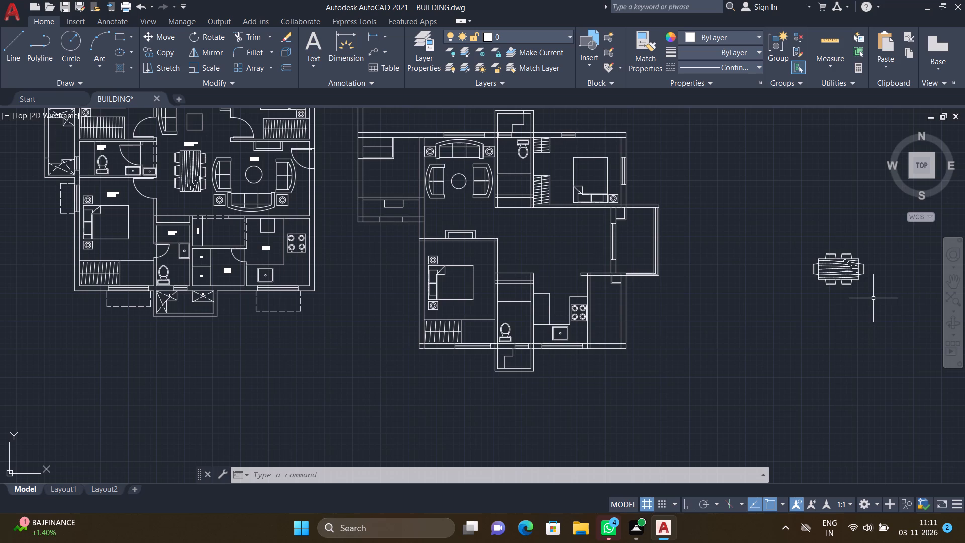
Copy the inserted dining set about 41'-4.3" west-northwest into the open dining area north of the unfinished plan's kitchen.
key("c")
key("o")
key("Return")
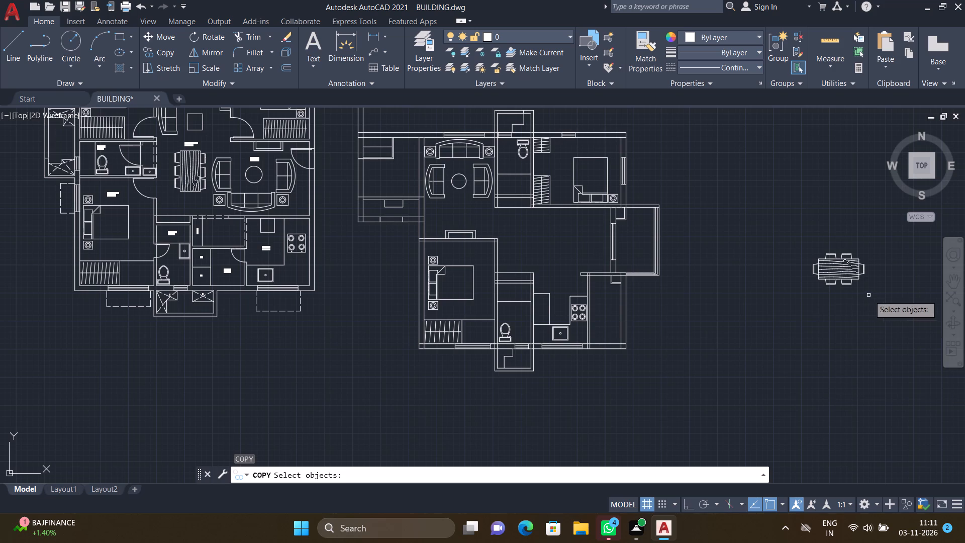
left_click(875, 299)
left_click(796, 224)
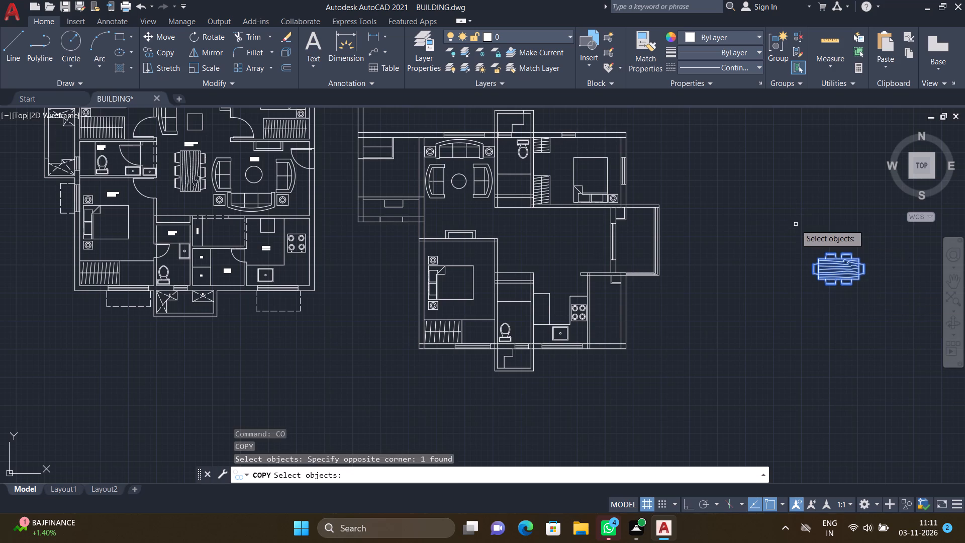
key("Return")
scroll(820, 290, "up", 2)
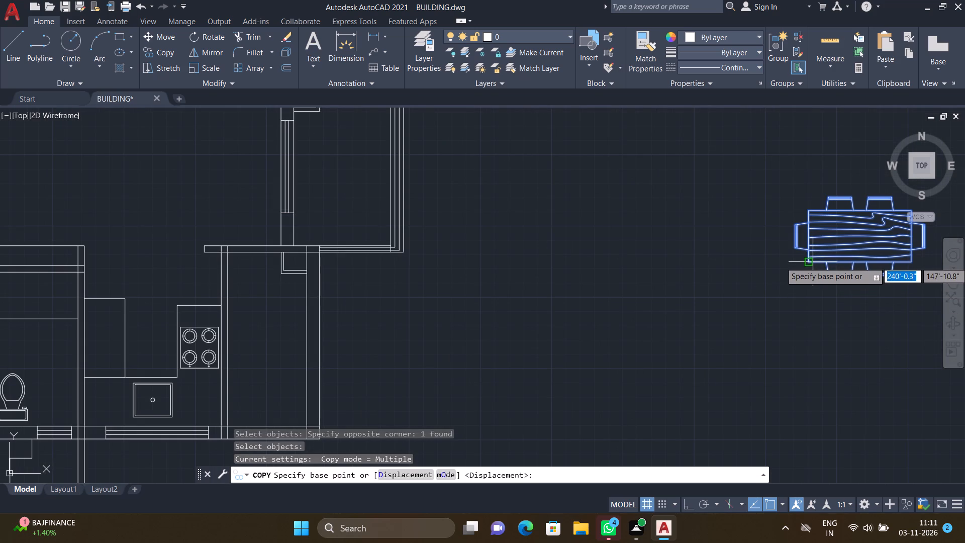
left_click(812, 261)
scroll(581, 357, "down", 2)
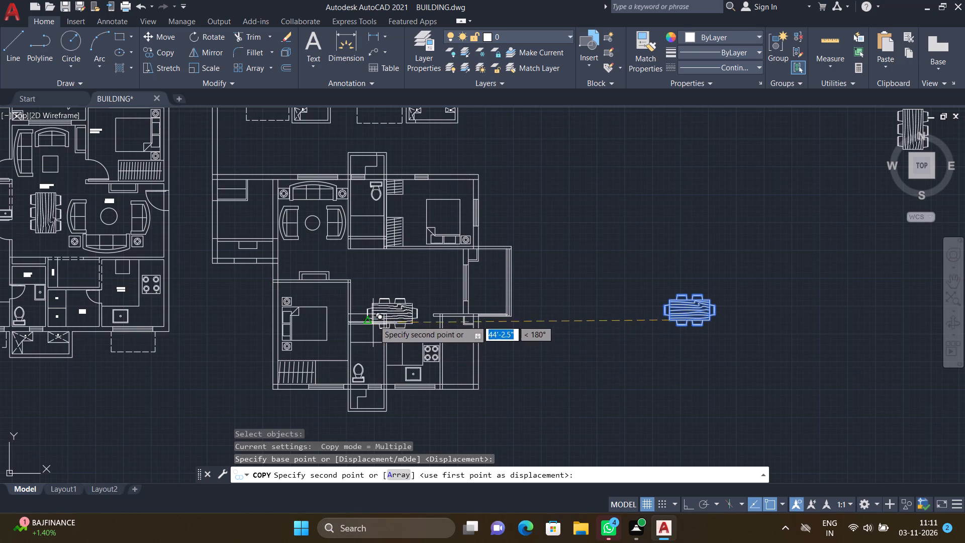
scroll(395, 290, "up", 2)
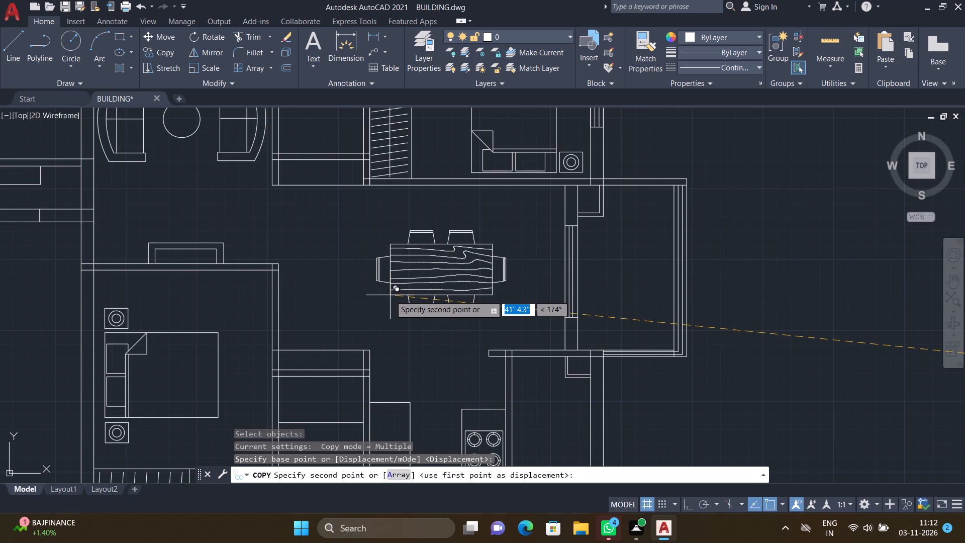
left_click(390, 295)
key("Return")
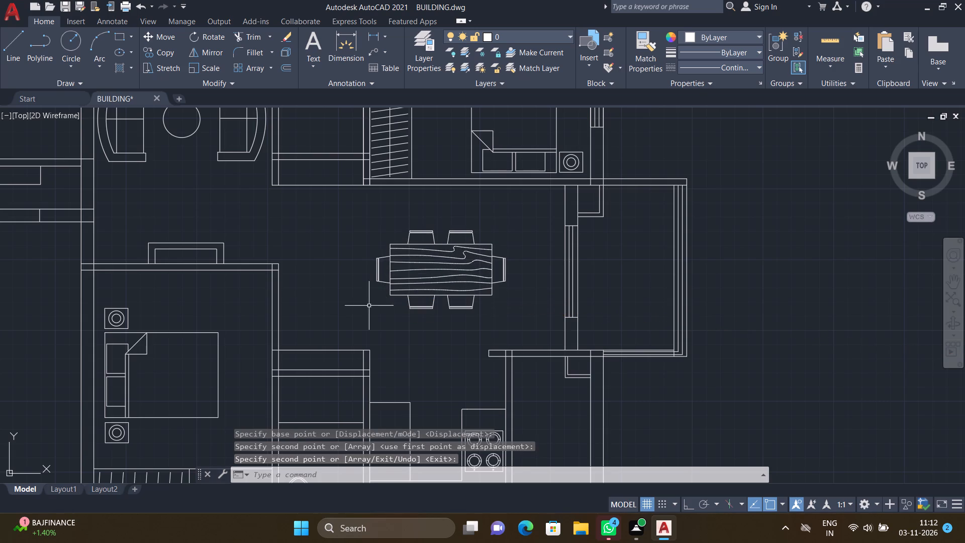
Copy the western balcony chair of the upper furnished plan about 51'-5.3" into the empty space east of that plan.
scroll(337, 271, "down", 3)
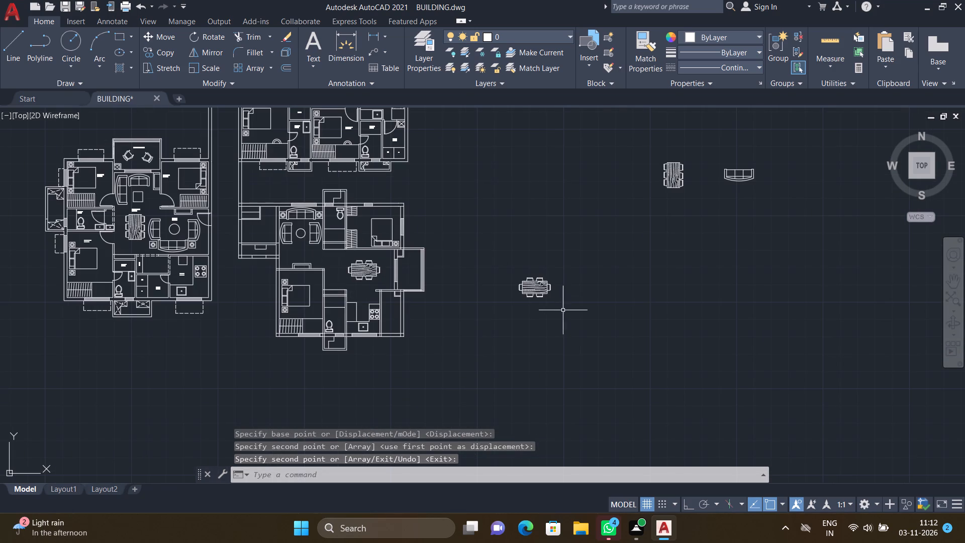
scroll(340, 283, "up", 2)
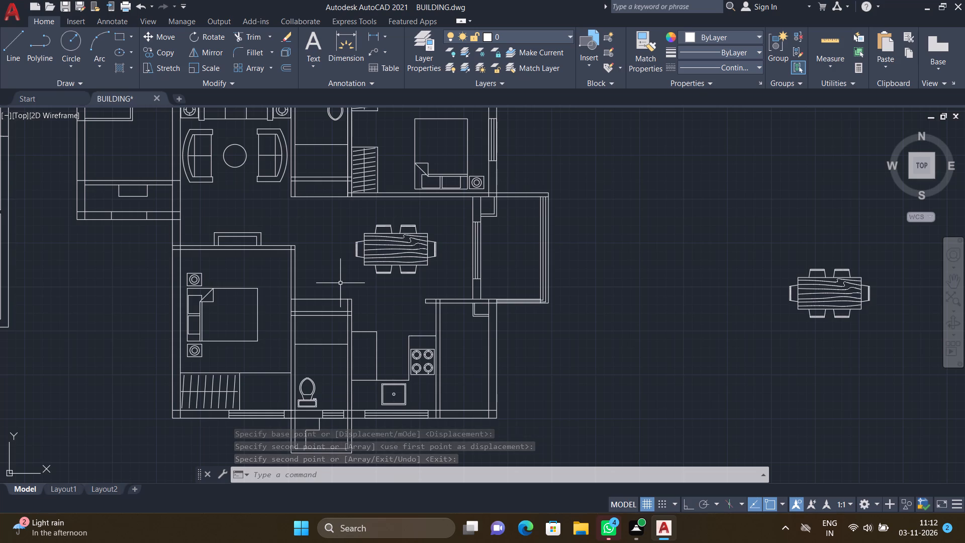
scroll(340, 283, "down", 2)
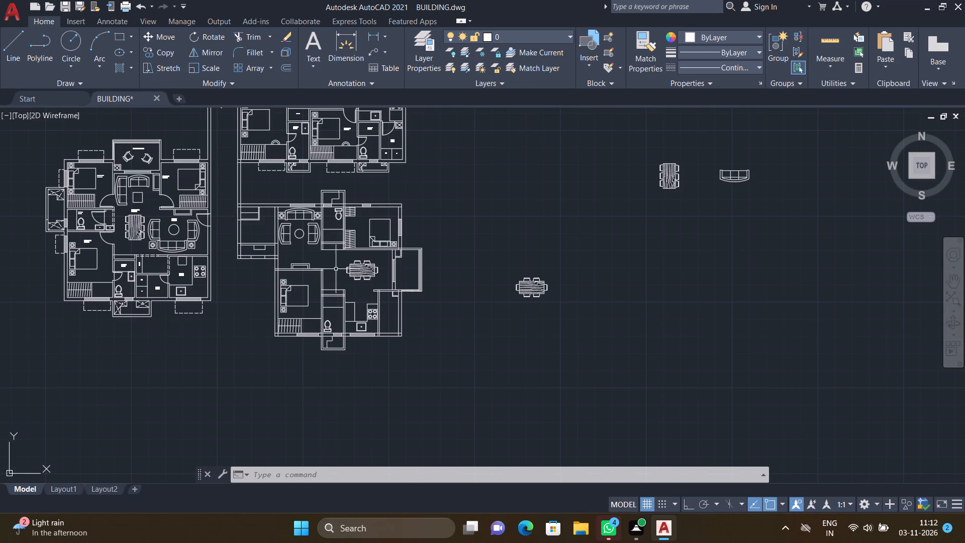
scroll(83, 227, "down", 1)
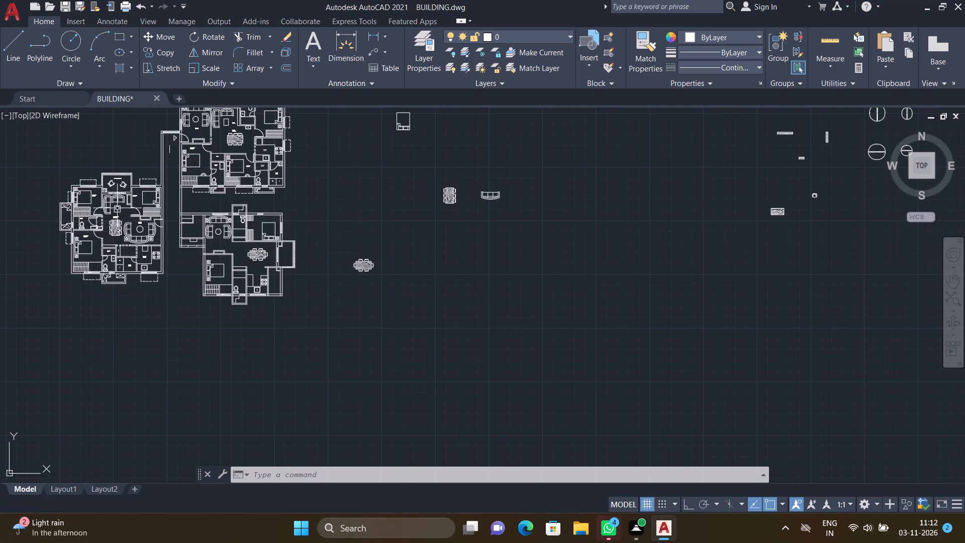
scroll(252, 157, "down", 1)
scroll(226, 119, "up", 2)
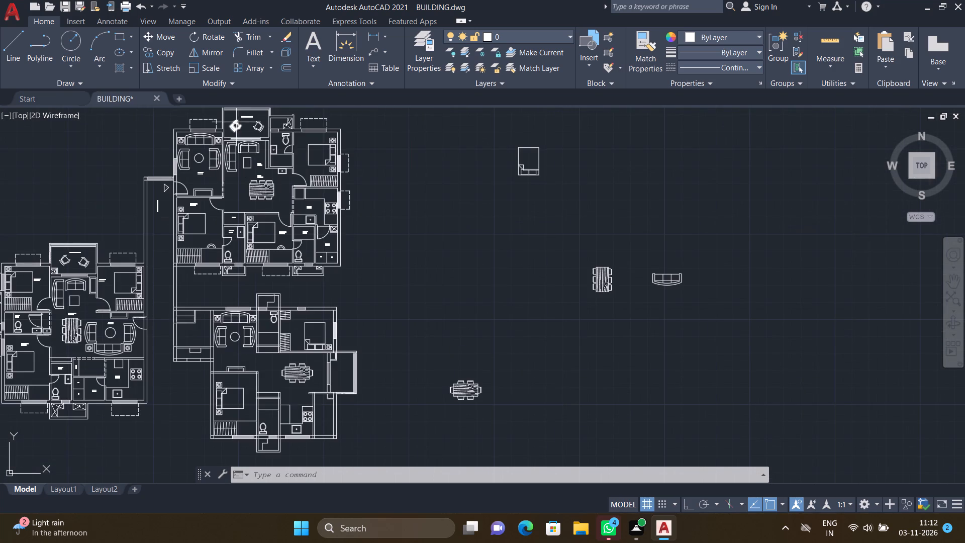
scroll(237, 126, "up", 2)
key("c")
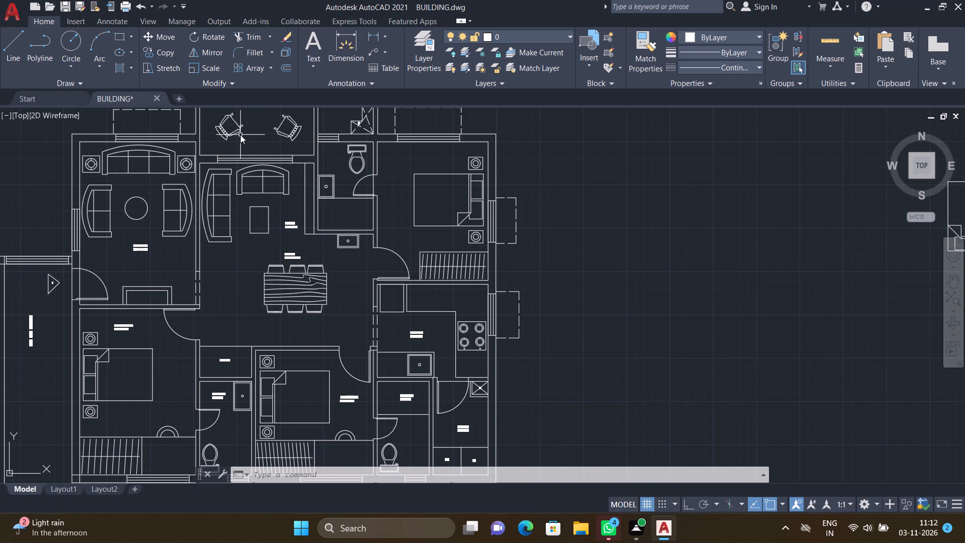
key("o")
key("Return")
left_click(236, 131)
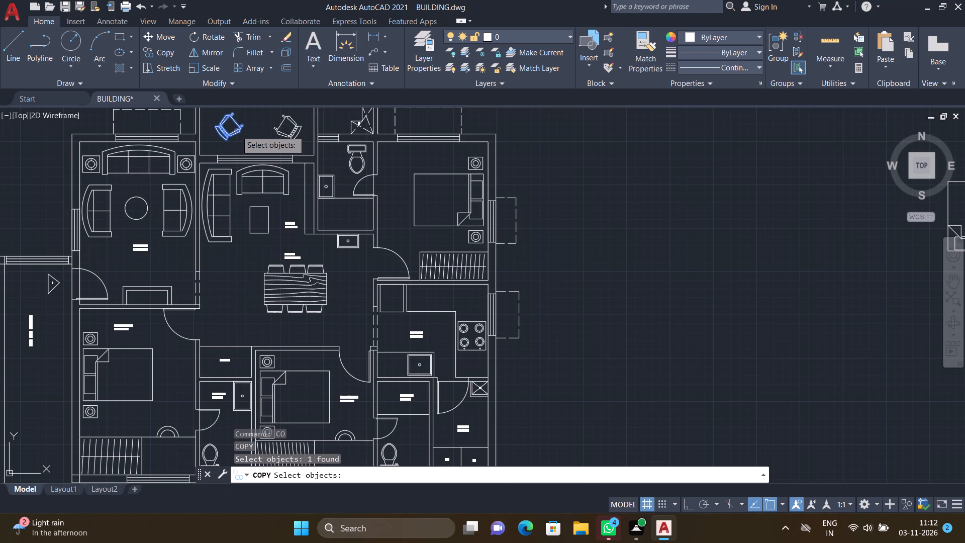
key("Return")
left_click(219, 135)
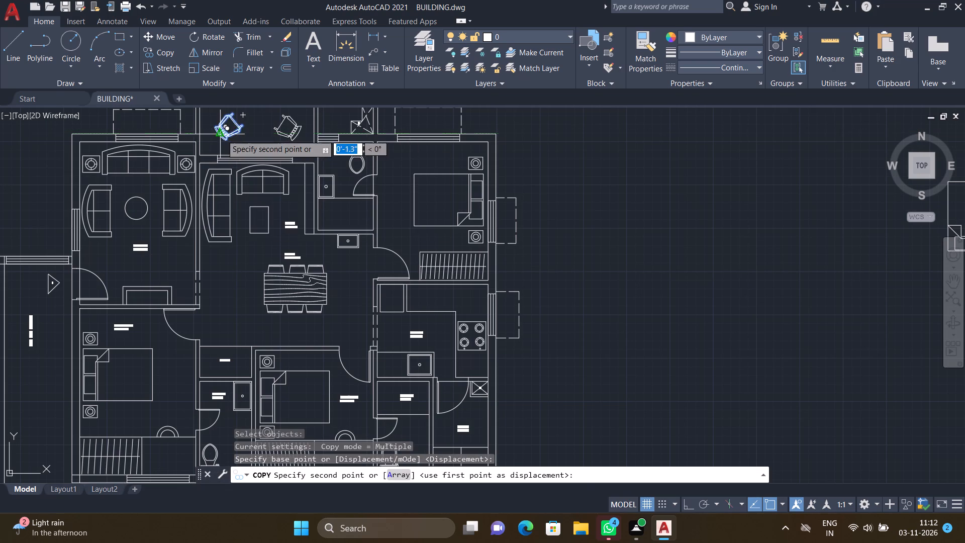
left_click(732, 289)
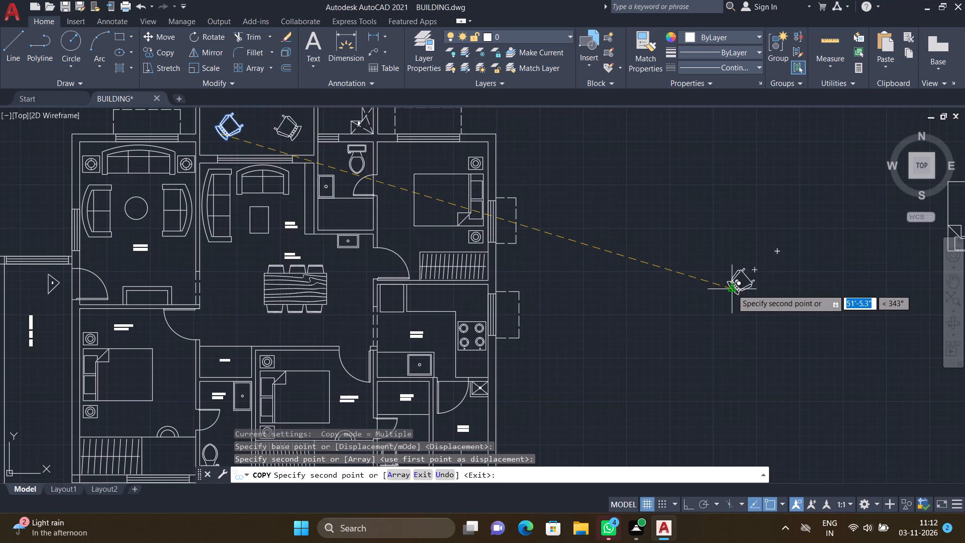
key("Return")
Rotate the copied chair about its backrest, roughly a quarter turn clockwise, so that it faces southeast.
scroll(757, 293, "up", 2)
type("ro")
key("Return")
left_click_drag(757, 294, 749, 291)
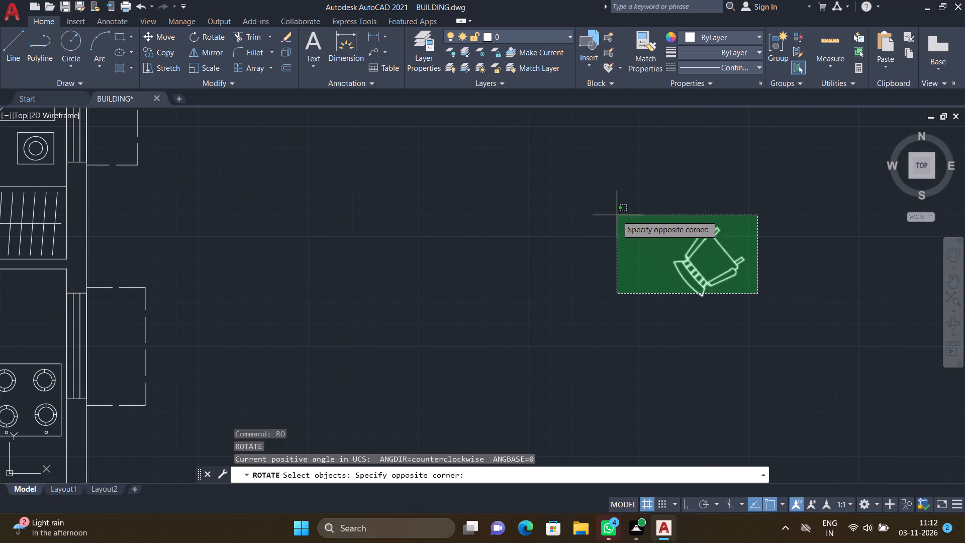
left_click(617, 215)
key("Return")
scroll(682, 280, "up", 2)
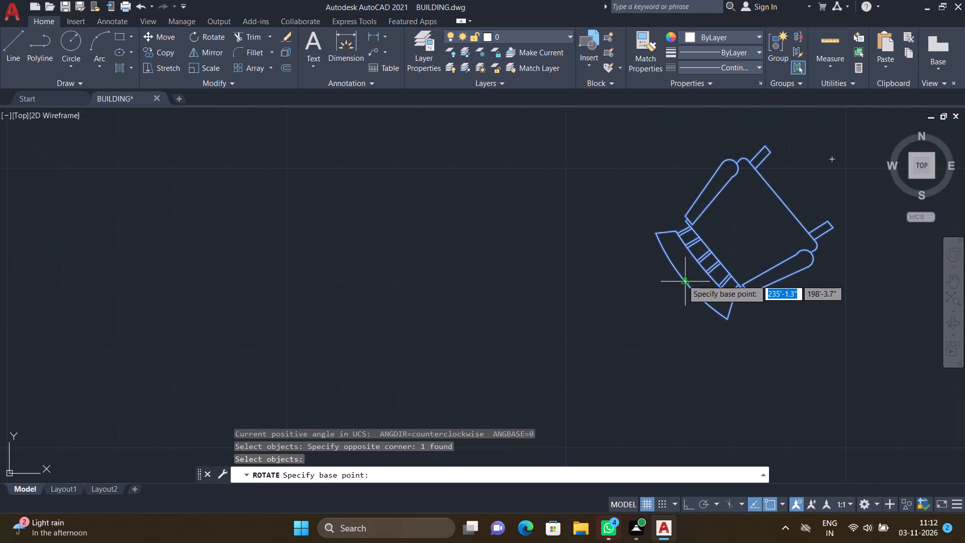
left_click(683, 281)
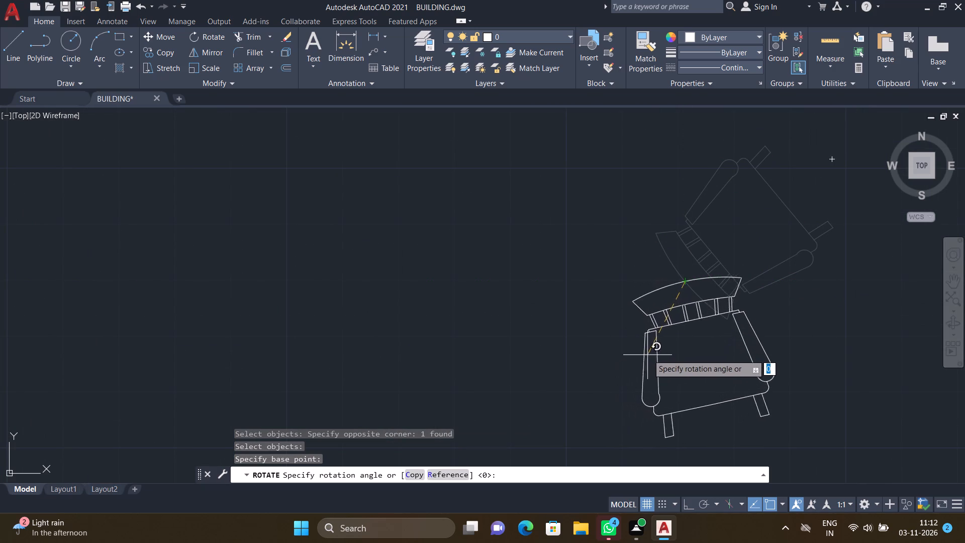
left_click(684, 332)
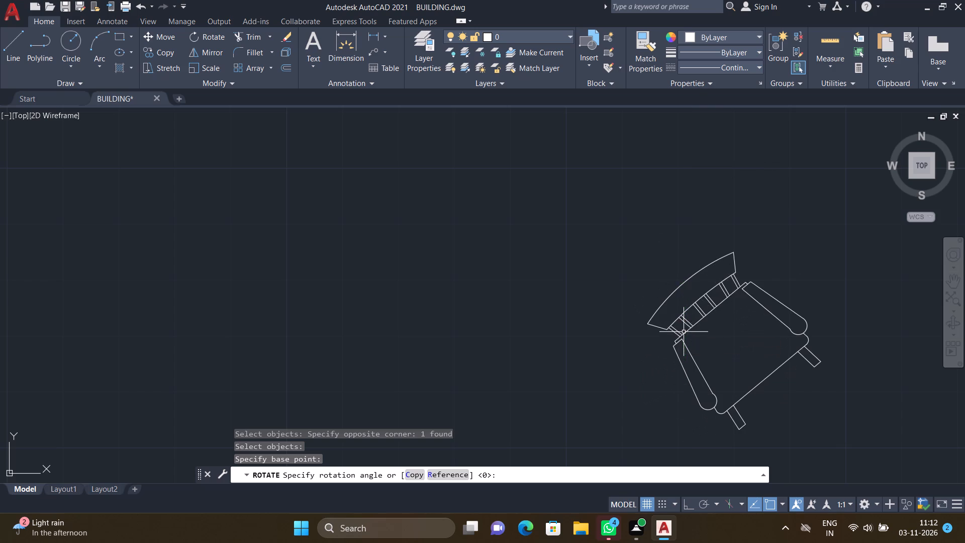
Copy the rotated southeast-facing chair about 48'-3" southwest into the northern part of the unfinished plan's east balcony.
scroll(786, 368, "down", 4)
type("co")
key("Return")
scroll(804, 402, "up", 3)
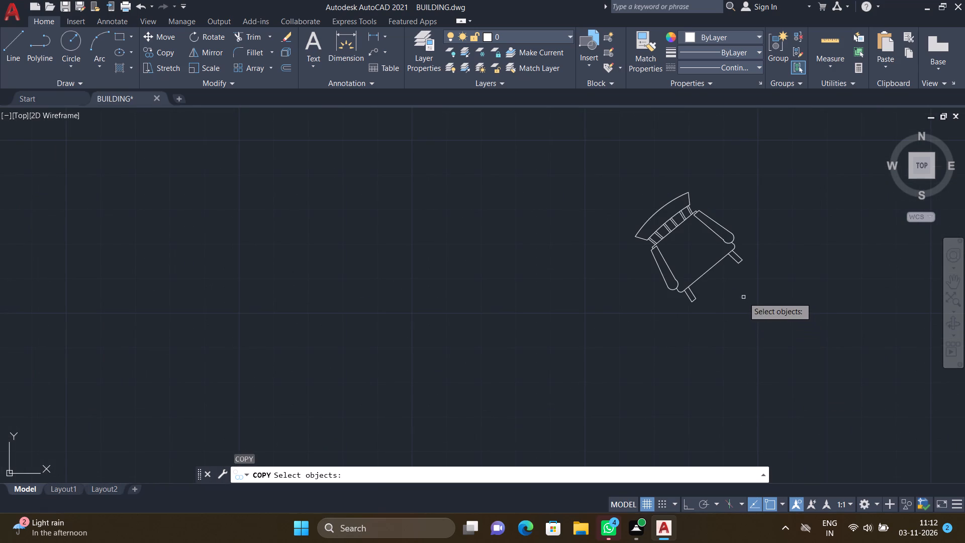
left_click_drag(743, 297, 733, 293)
left_click(608, 175)
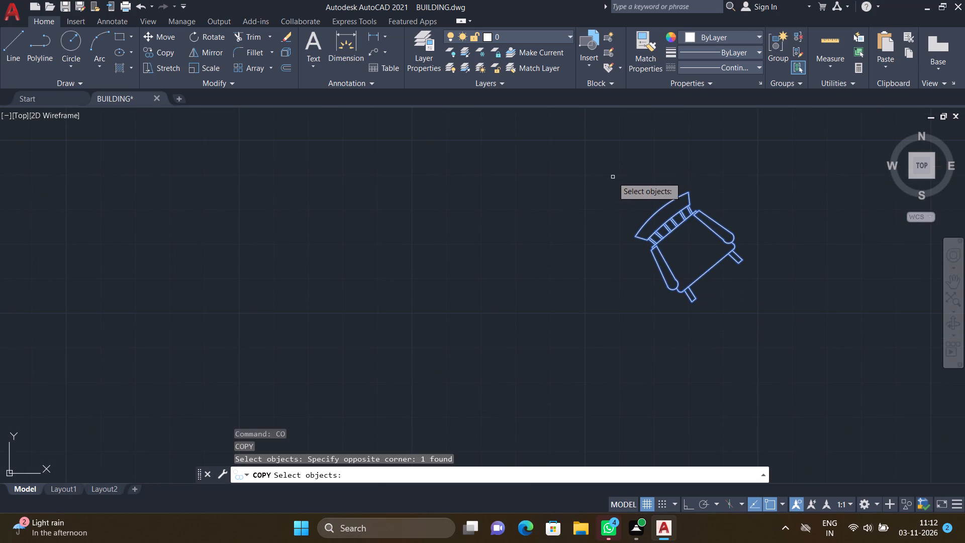
key("Return")
left_click(655, 210)
scroll(508, 263, "down", 3)
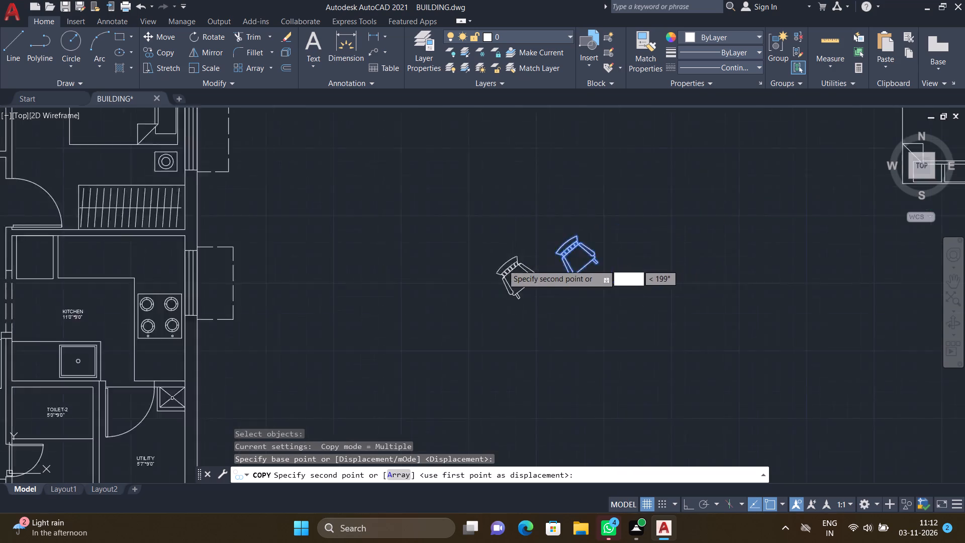
scroll(501, 264, "down", 2)
scroll(432, 330, "down", 2)
scroll(423, 400, "up", 3)
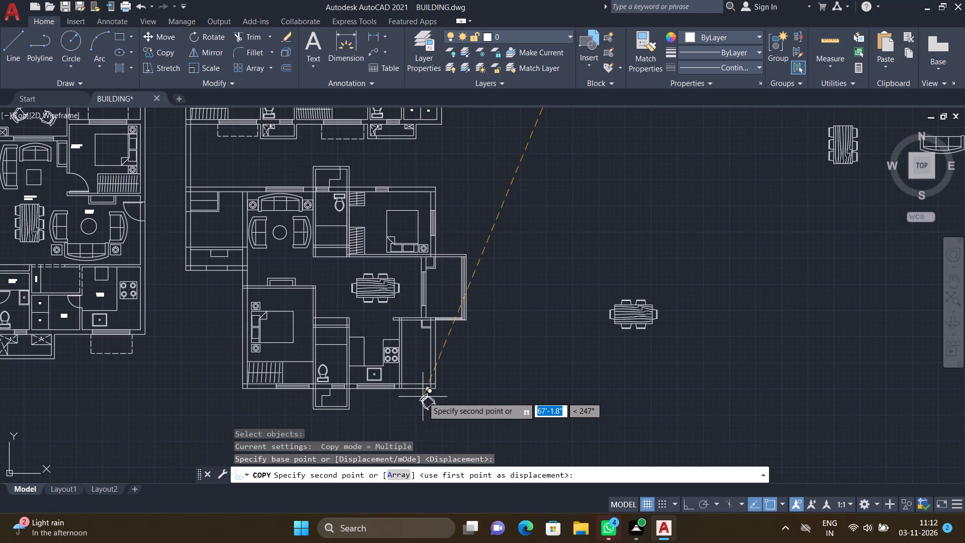
scroll(436, 271, "up", 1)
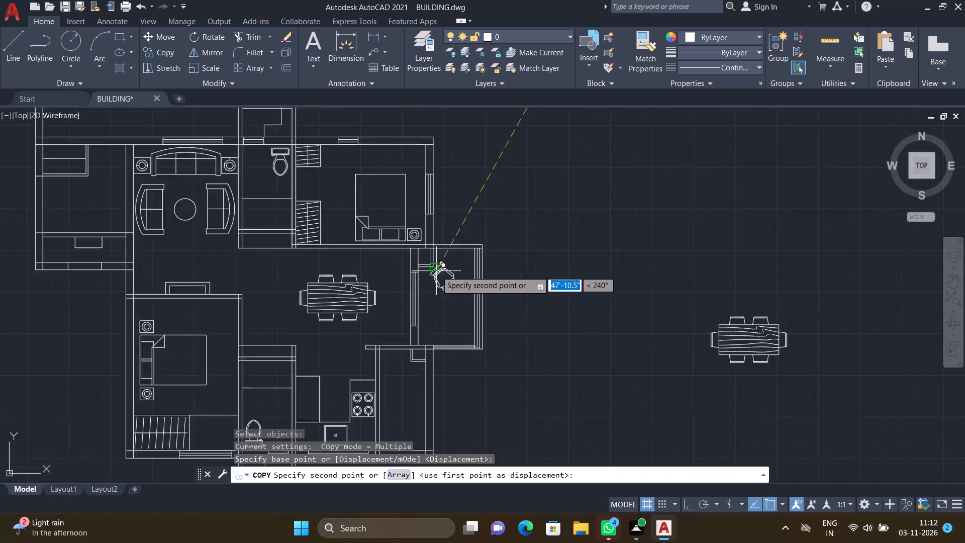
scroll(436, 271, "up", 2)
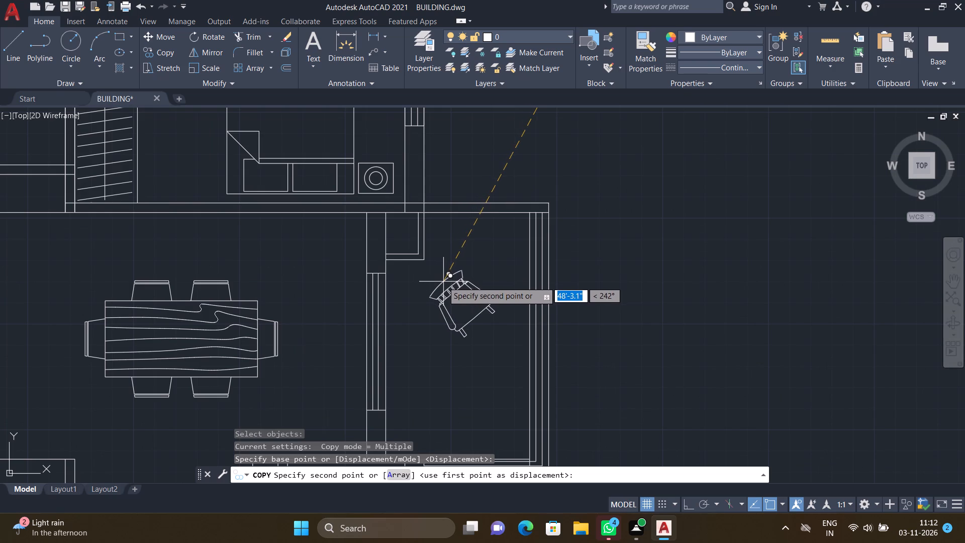
left_click(438, 284)
key("Return")
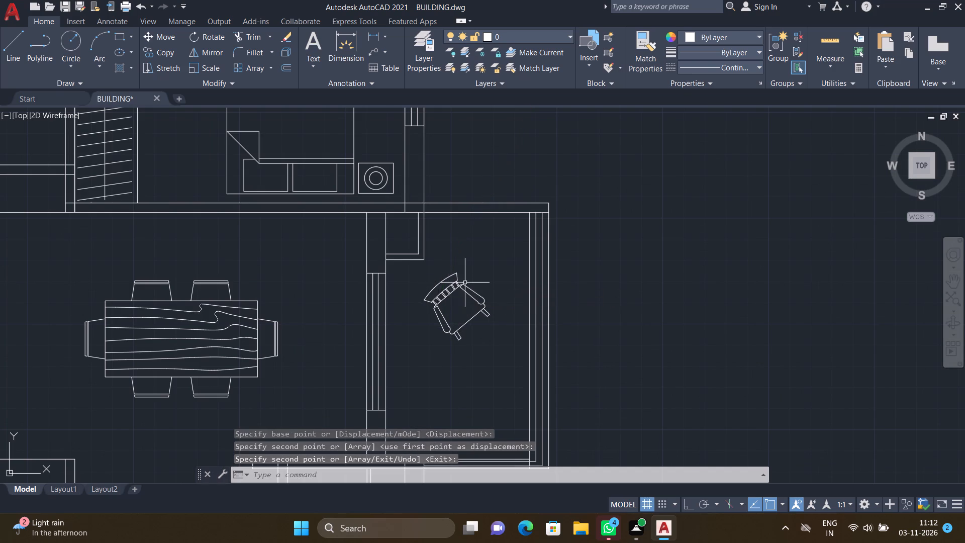
Rotate the original chair east of the upper furnished plan about its backrest, roughly a quarter turn counterclockwise, so that it faces northeast.
scroll(562, 312, "down", 4)
scroll(778, 243, "down", 1)
scroll(697, 186, "up", 3)
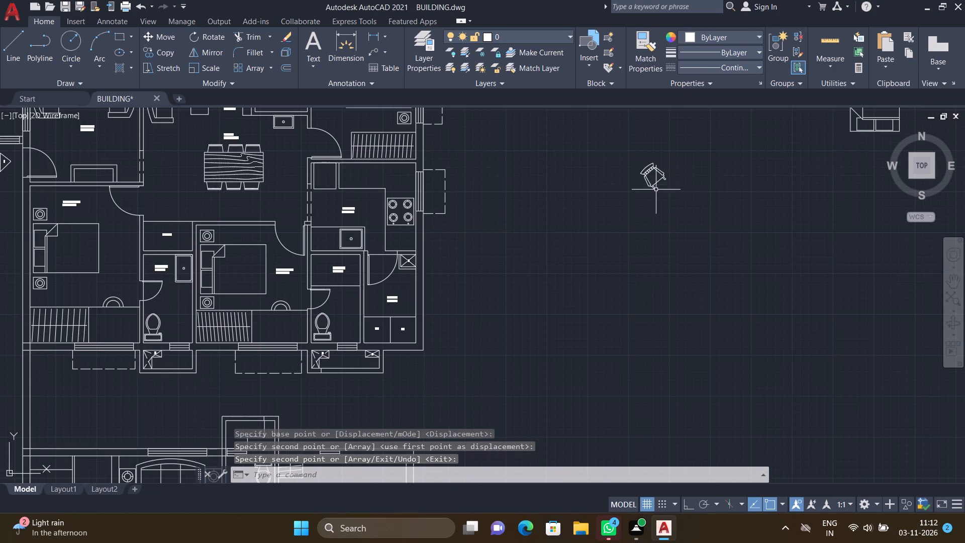
type("ro")
key("Return")
left_click_drag(675, 200, 668, 194)
left_click(619, 144)
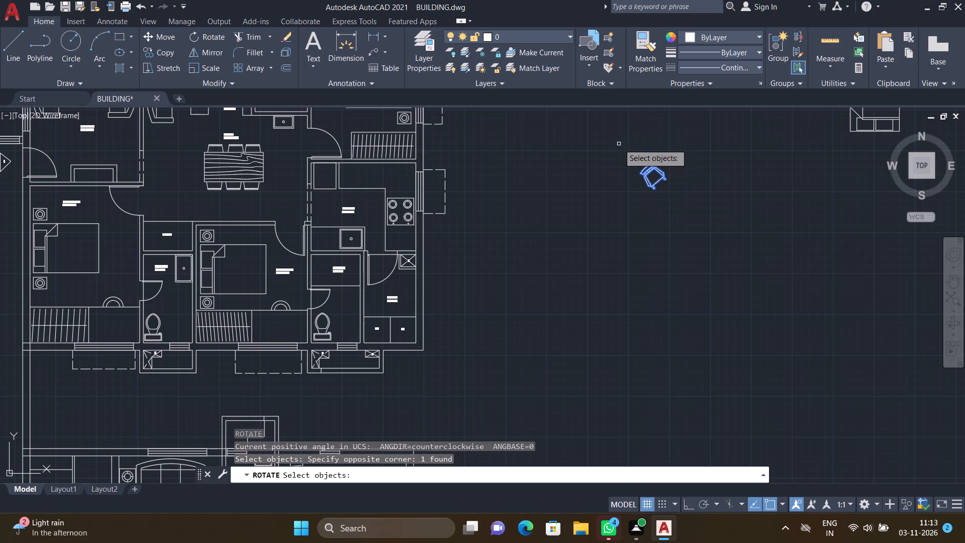
key("Return")
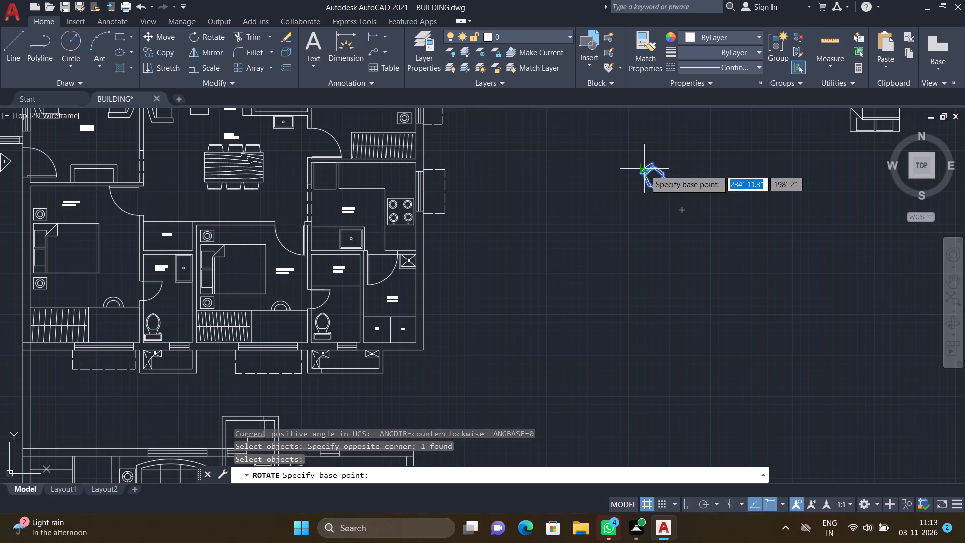
scroll(644, 170, "up", 2)
left_click(640, 164)
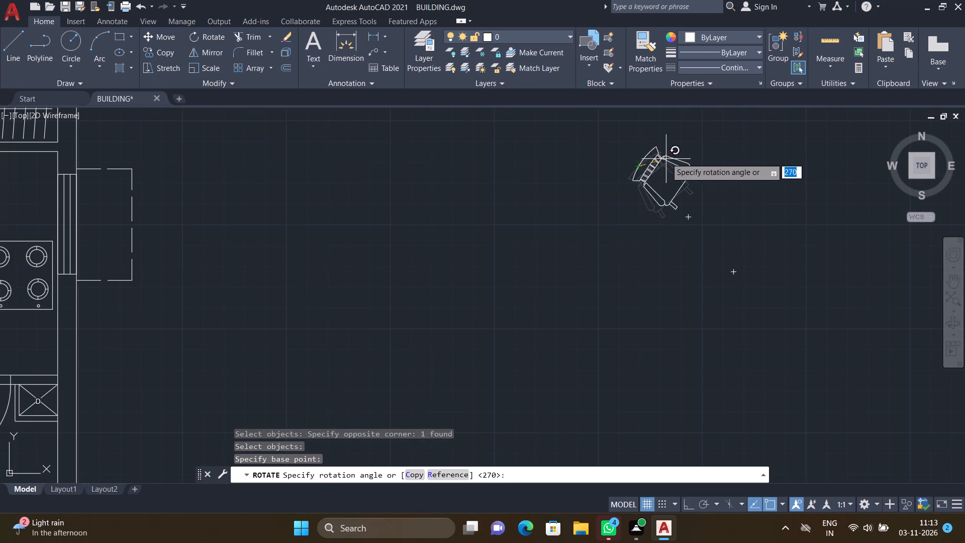
left_click(635, 138)
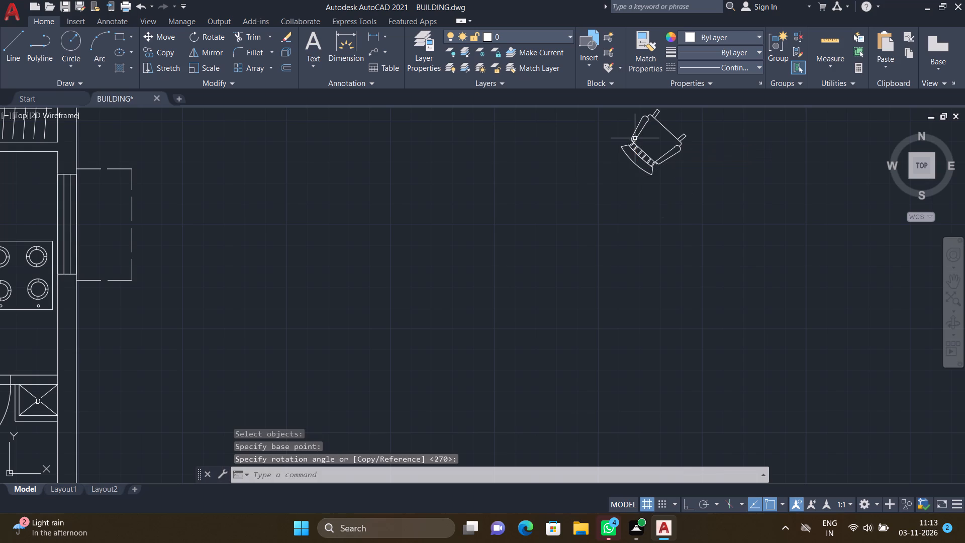
Copy the northeast-facing chair about 53'-3" southwest into the southern part of the unfinished plan's east balcony, below the first chair.
scroll(697, 156, "down", 1)
type("co")
key("Return")
left_click(694, 158)
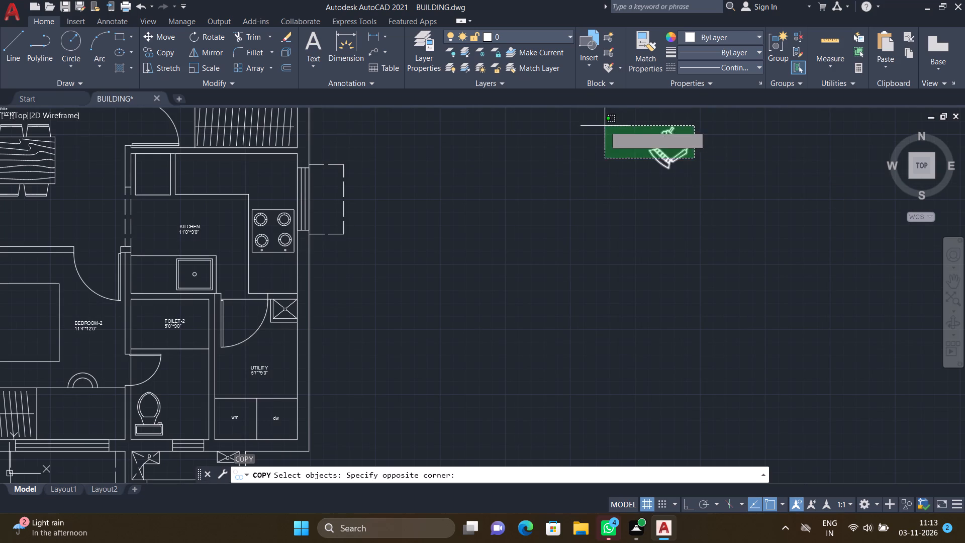
left_click(604, 124)
key("Return")
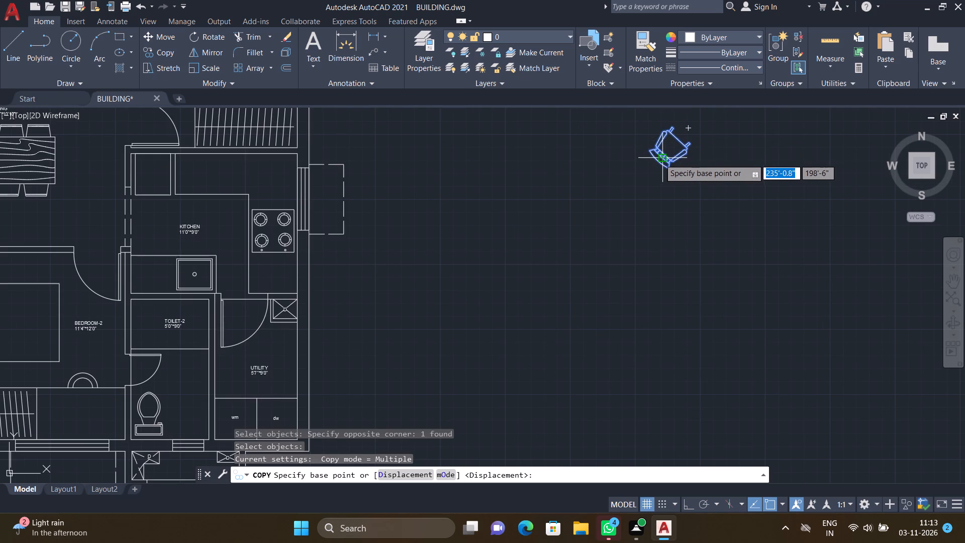
scroll(658, 159, "up", 2)
left_click(651, 160)
scroll(537, 287, "down", 6)
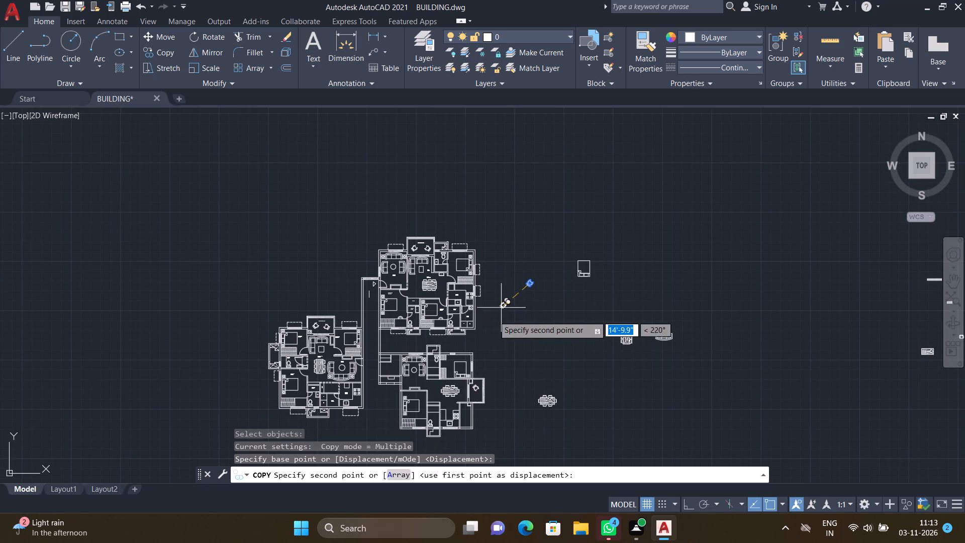
scroll(451, 418, "up", 3)
scroll(531, 351, "up", 2)
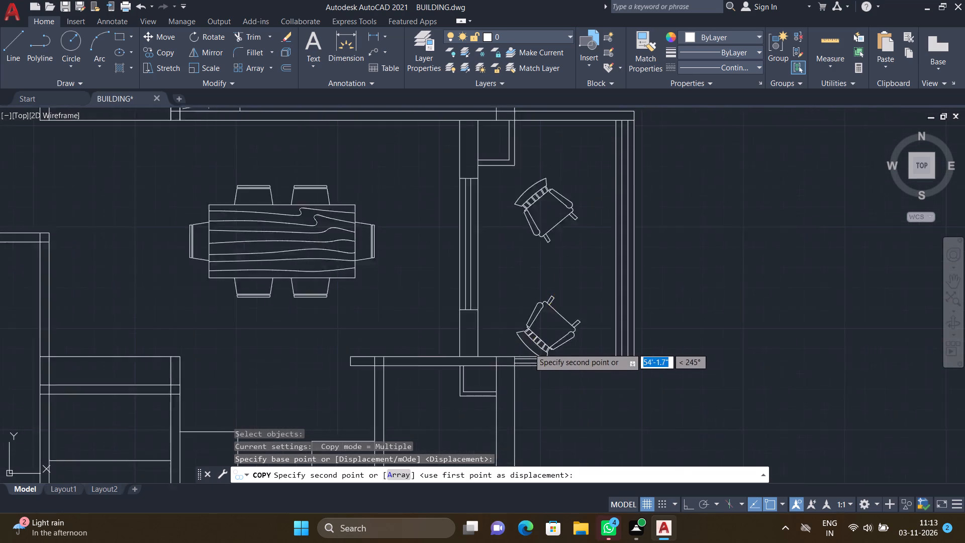
scroll(528, 347, "up", 1)
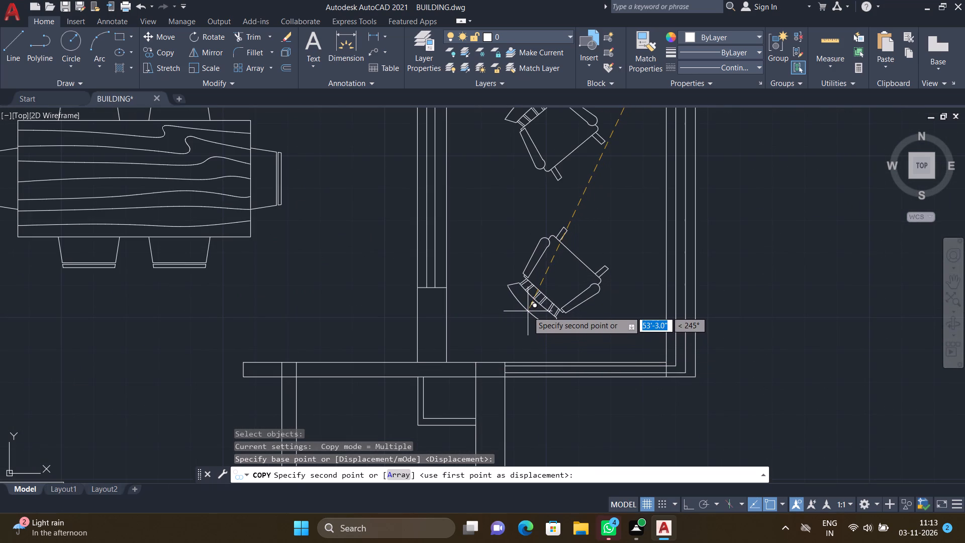
left_click(528, 311)
key("Return")
Move the northern balcony chair about 10" north-northeast, away from the southern chair.
scroll(543, 244, "down", 3)
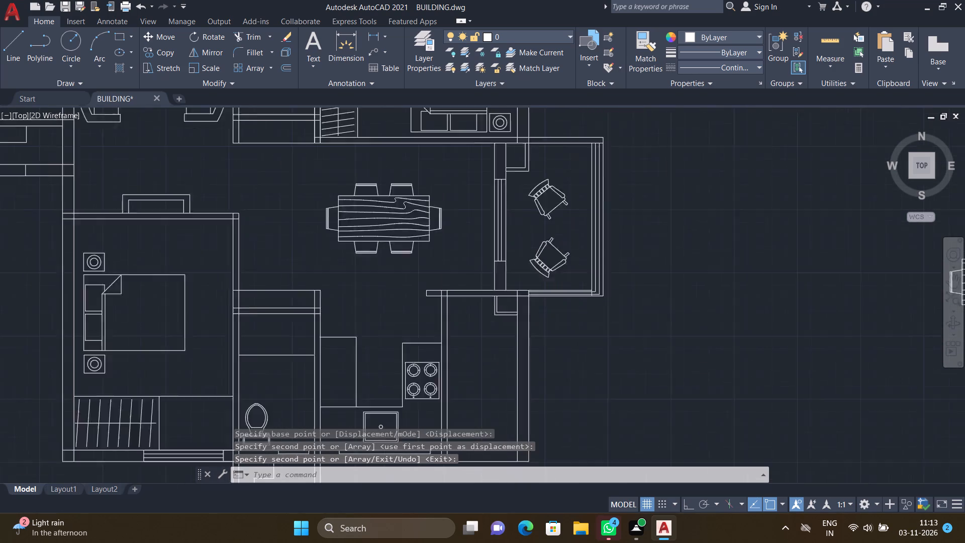
scroll(559, 200, "up", 3)
key("m")
key("Return")
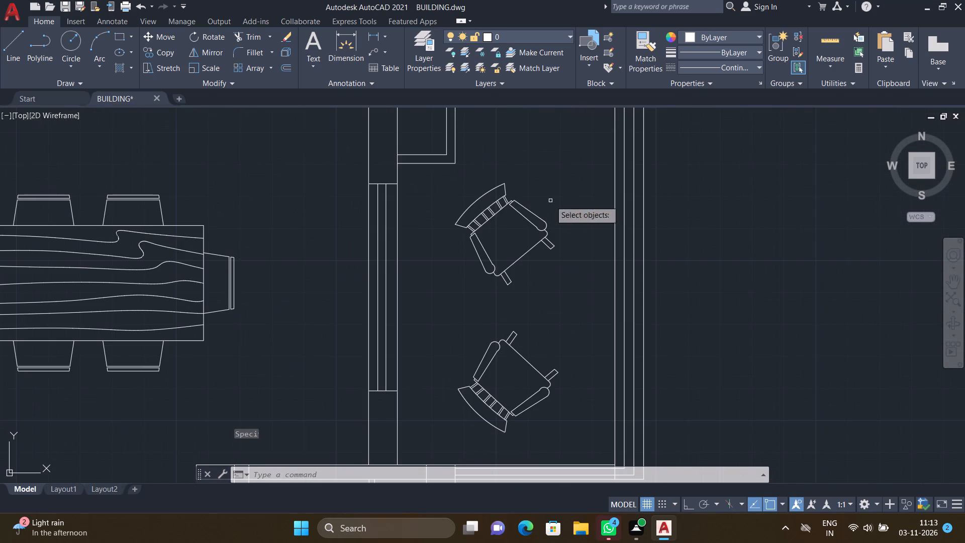
left_click_drag(548, 265, 544, 262)
double_click(459, 196)
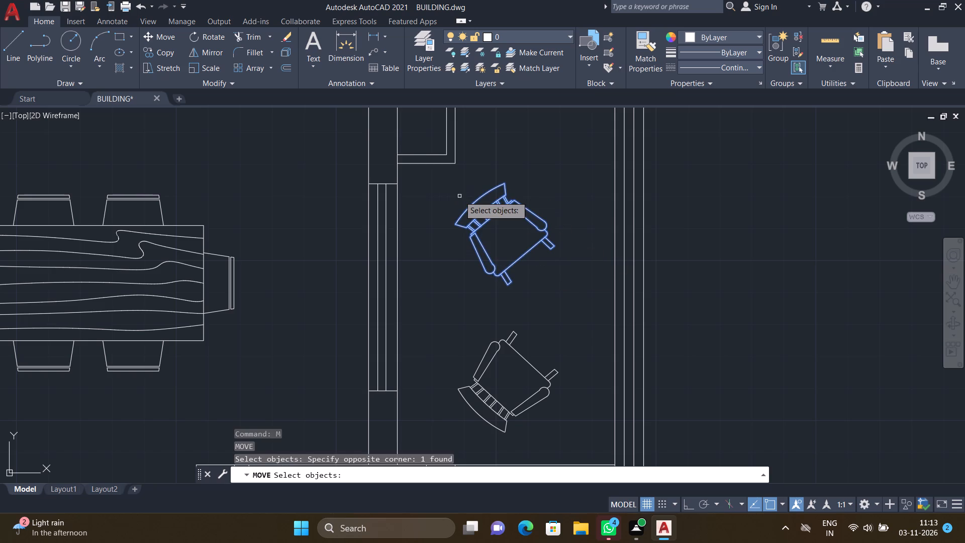
key("Return")
left_click(476, 197)
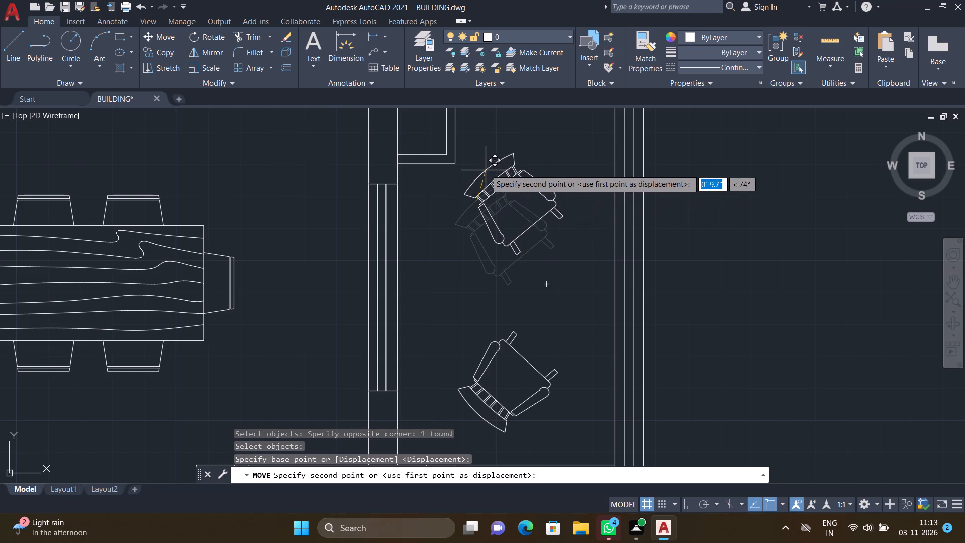
left_click(485, 169)
Move the southern balcony chair a few inches northeast, away from the balcony's corner.
scroll(519, 301, "down", 1)
scroll(538, 380, "up", 1)
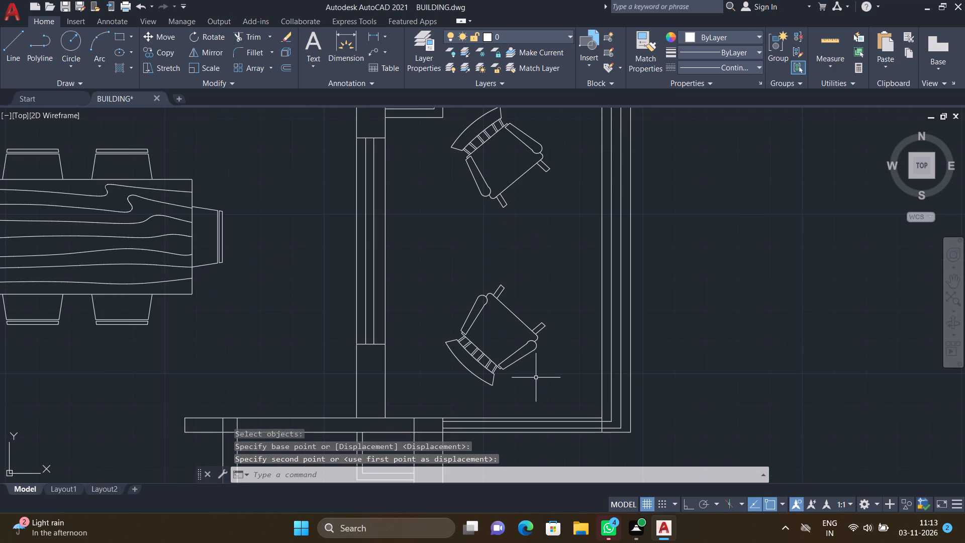
key("m")
key("Return")
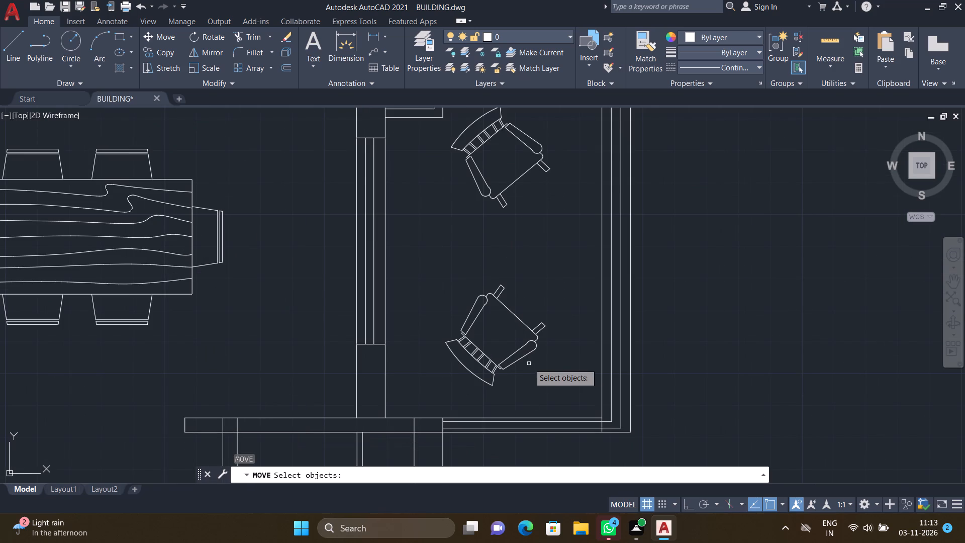
left_click_drag(531, 371, 520, 358)
left_click(445, 305)
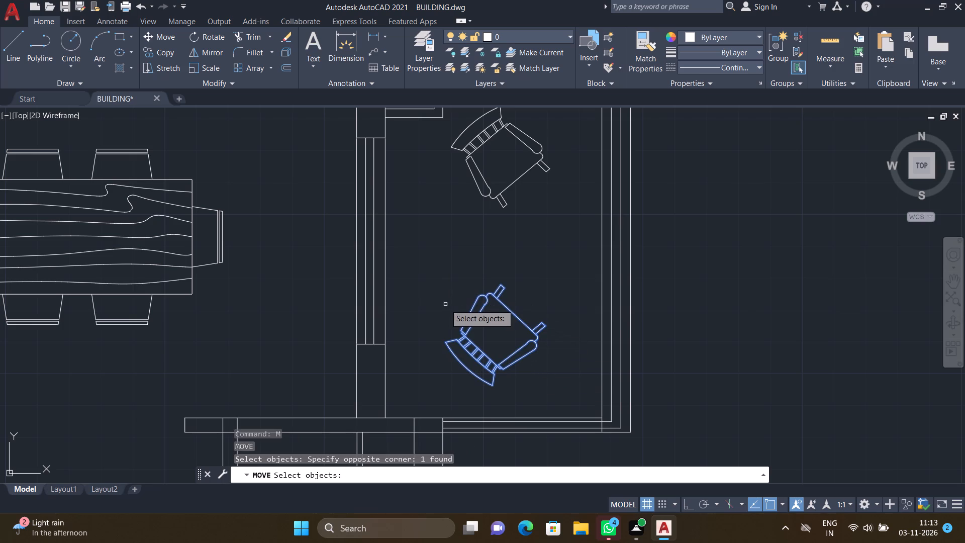
key("Return")
left_click(465, 372)
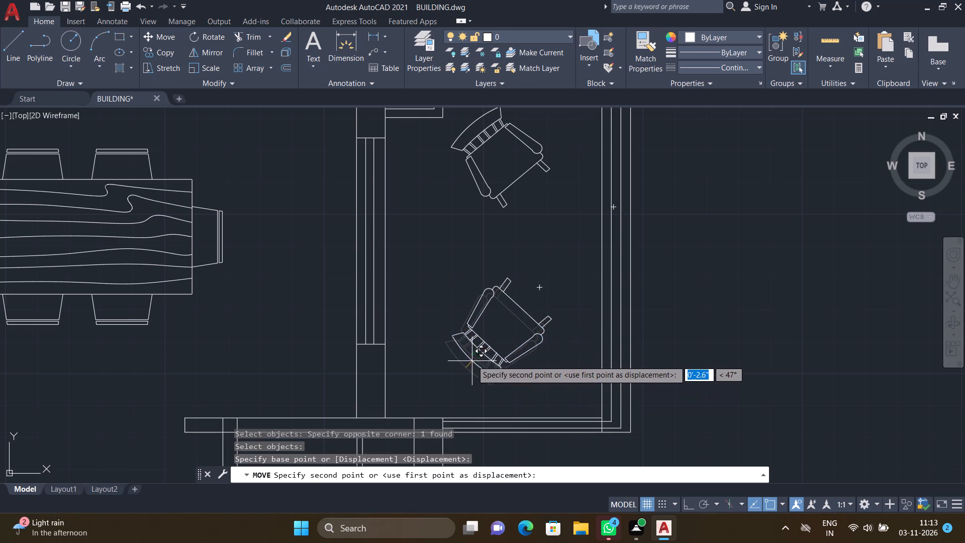
left_click(472, 358)
Draw a circle of about 10.7" radius centred near the middle of the desk edge beside the southwest bedroom's wardrobe.
scroll(499, 353, "down", 3)
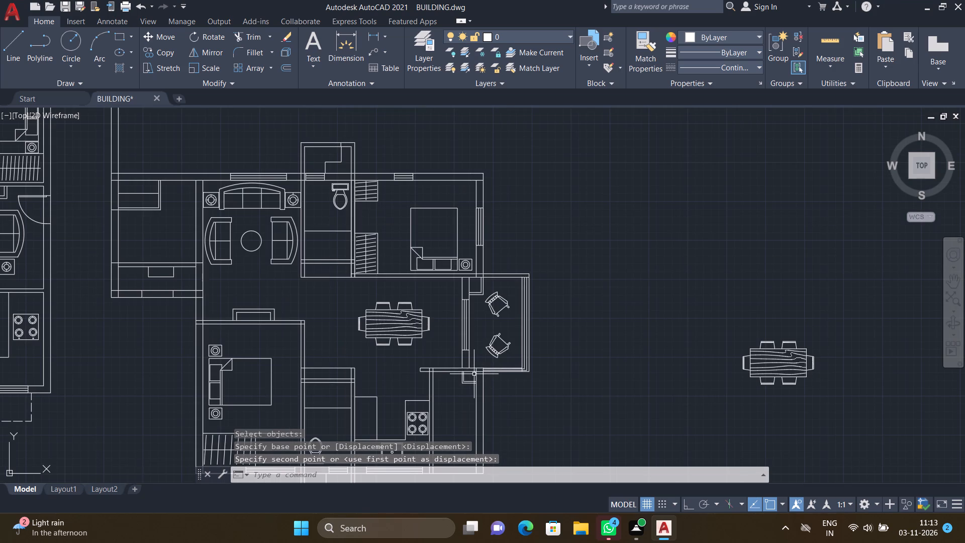
scroll(411, 411, "down", 1)
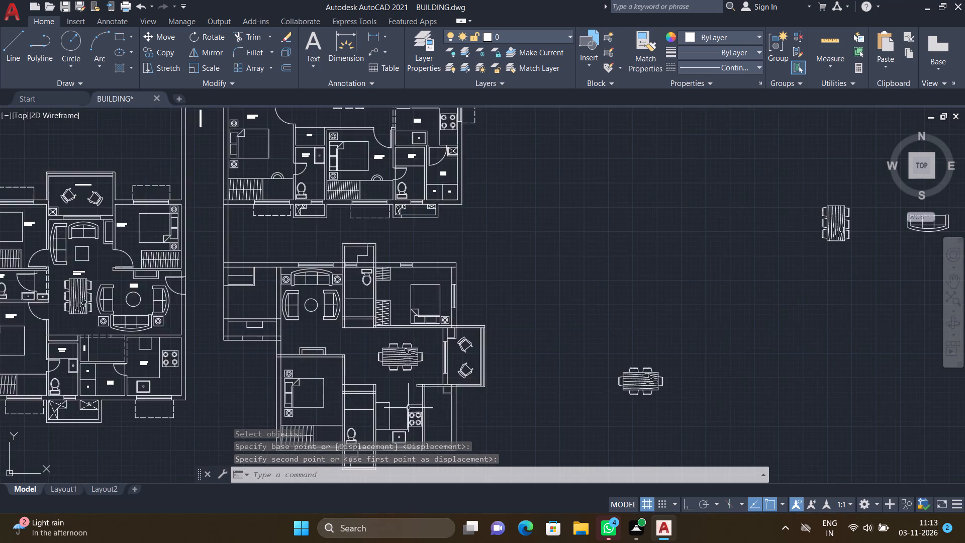
scroll(408, 408, "down", 2)
scroll(368, 438, "up", 2)
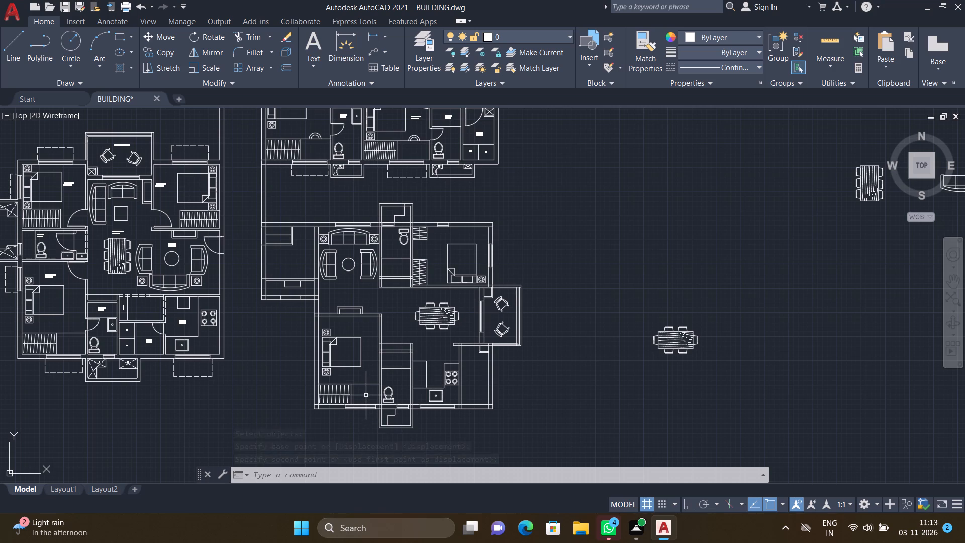
scroll(369, 386, "up", 3)
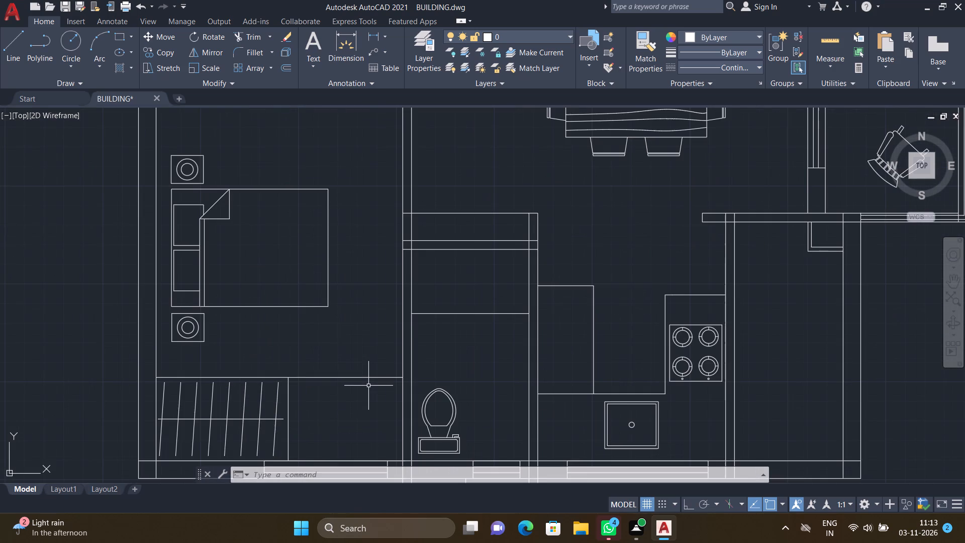
key("c")
key("Return")
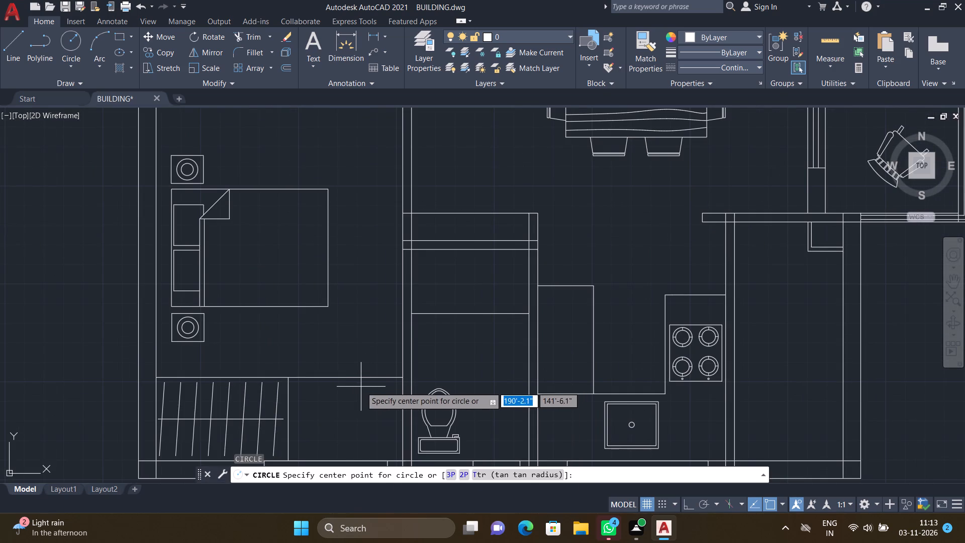
scroll(337, 381, "up", 1)
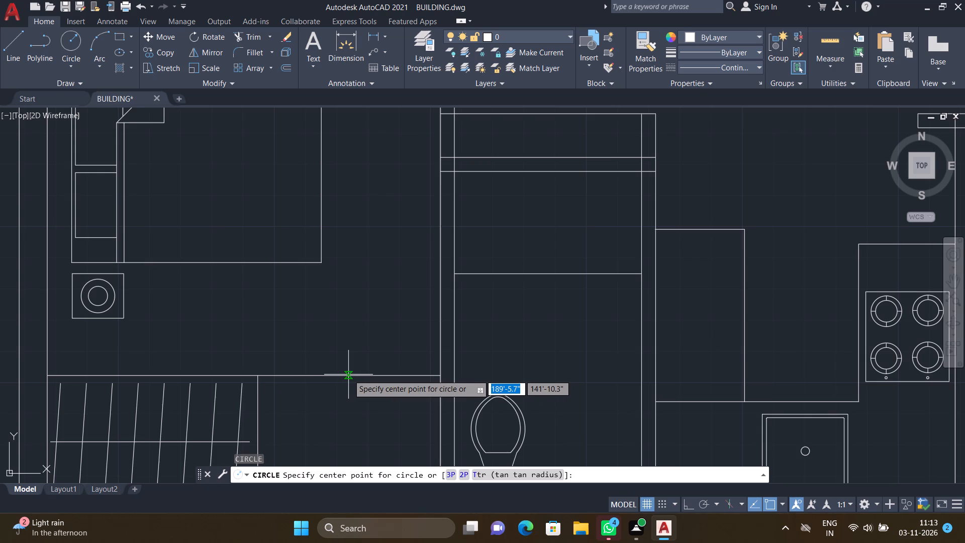
left_click(348, 375)
left_click(353, 409)
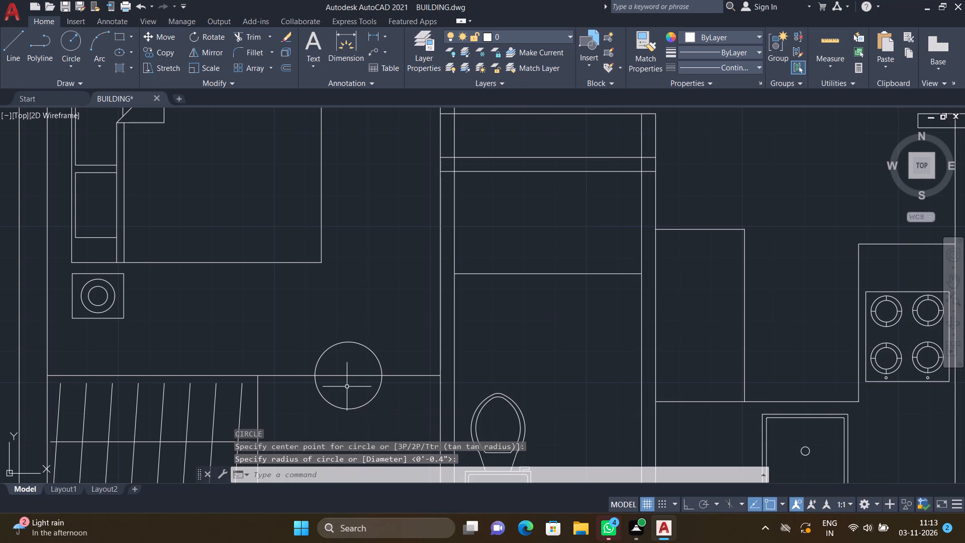
Draw a smaller circle concentric with the 10.7" circle on the southwest bedroom's desk edge.
key("c")
key("Return")
scroll(343, 383, "up", 1)
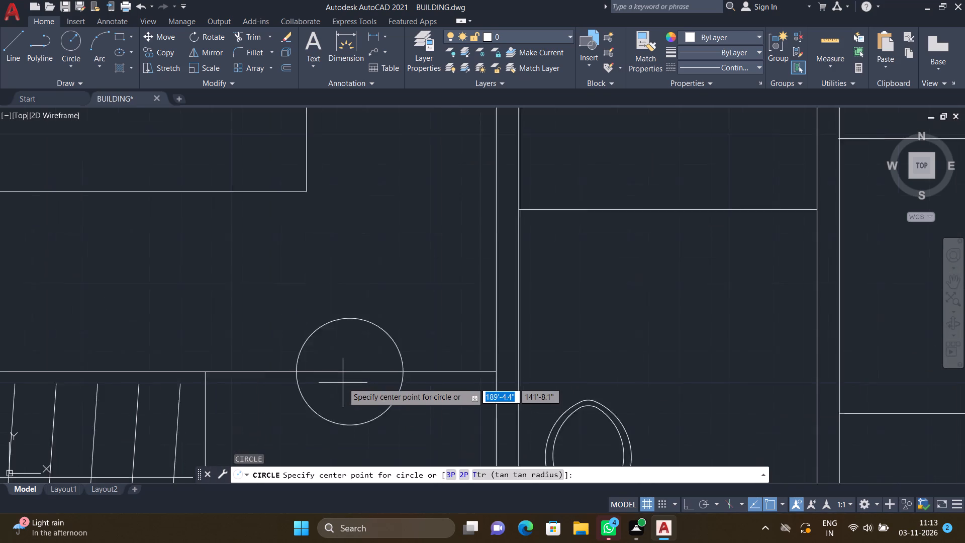
scroll(343, 383, "up", 1)
left_click(351, 367)
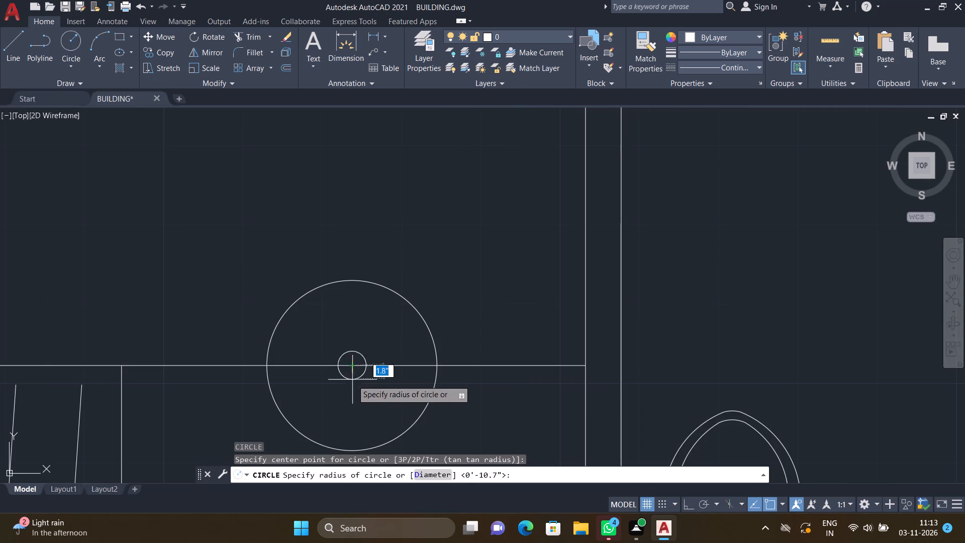
left_click(357, 424)
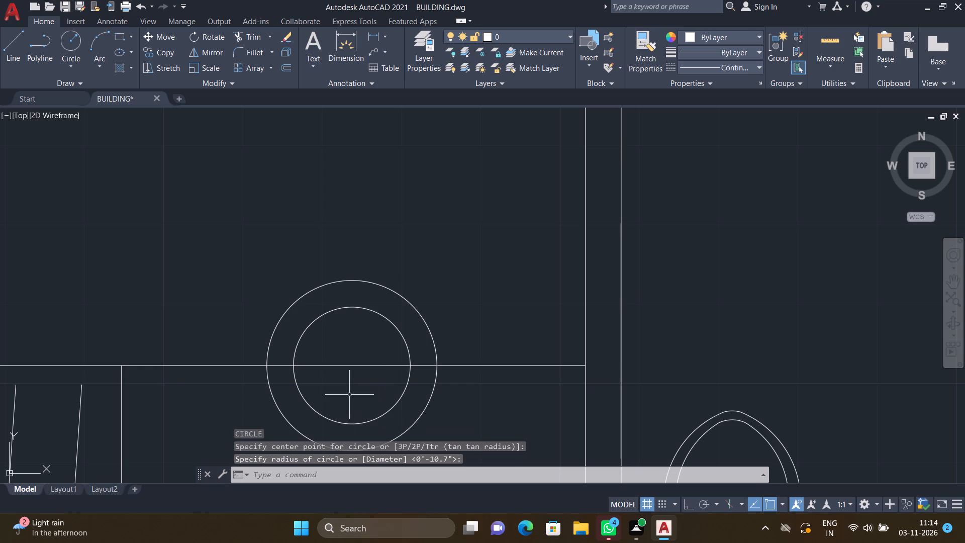
Trim away the halves of both concentric circles lying south of the desk edge, leaving a half-round stool.
key("t")
key("r")
key("Return")
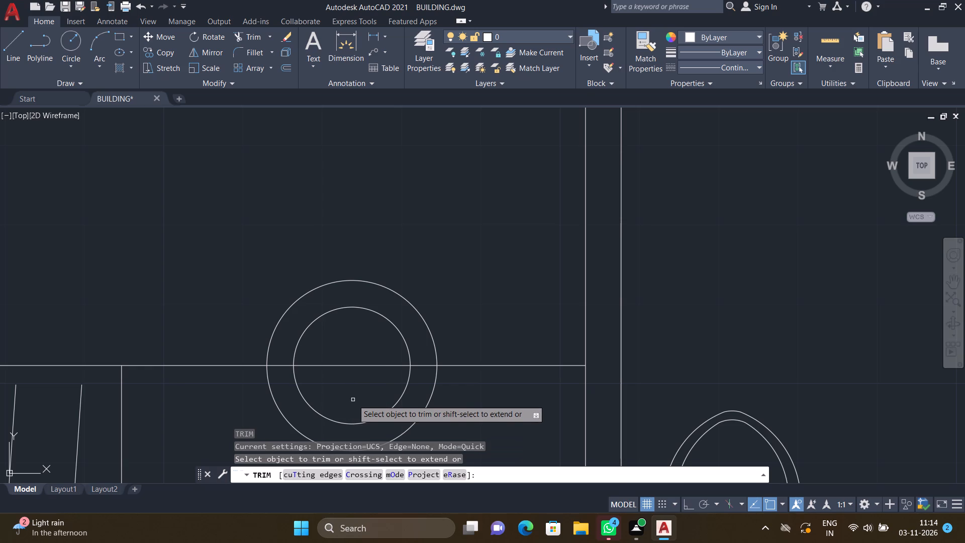
left_click_drag(356, 404, 459, 436)
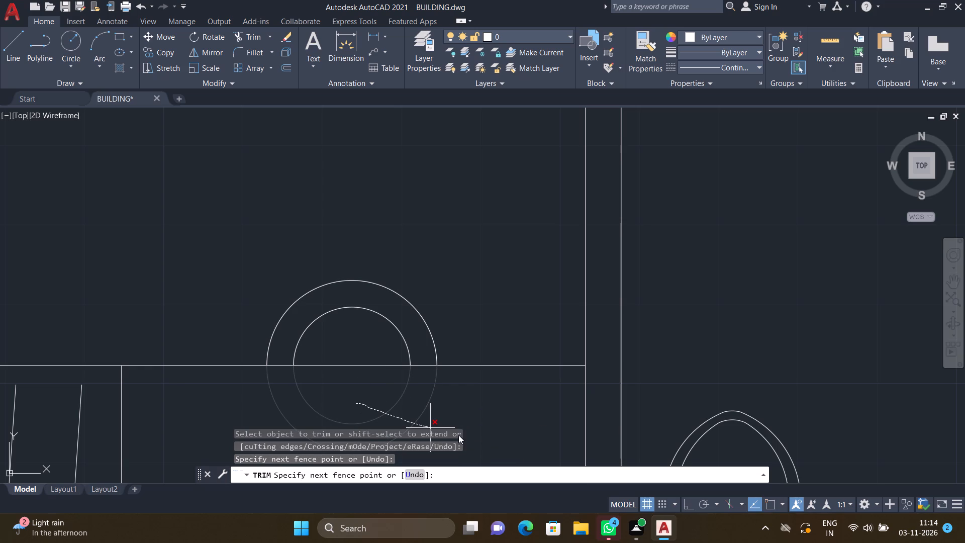
key("Return")
With Ortho on, draw a horizontal line from wall to wall across the southern part of the narrow room east of the kitchen.
scroll(452, 412, "down", 2)
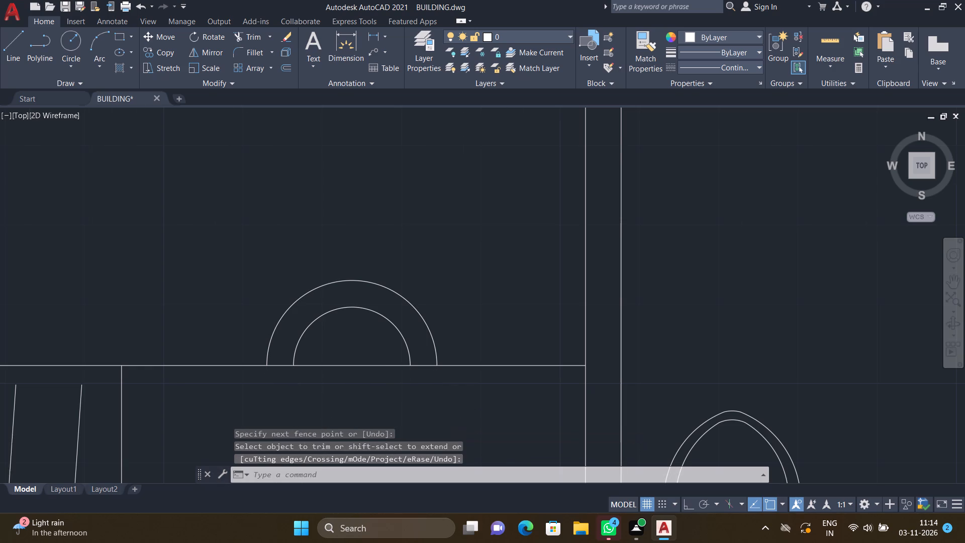
scroll(451, 410, "down", 3)
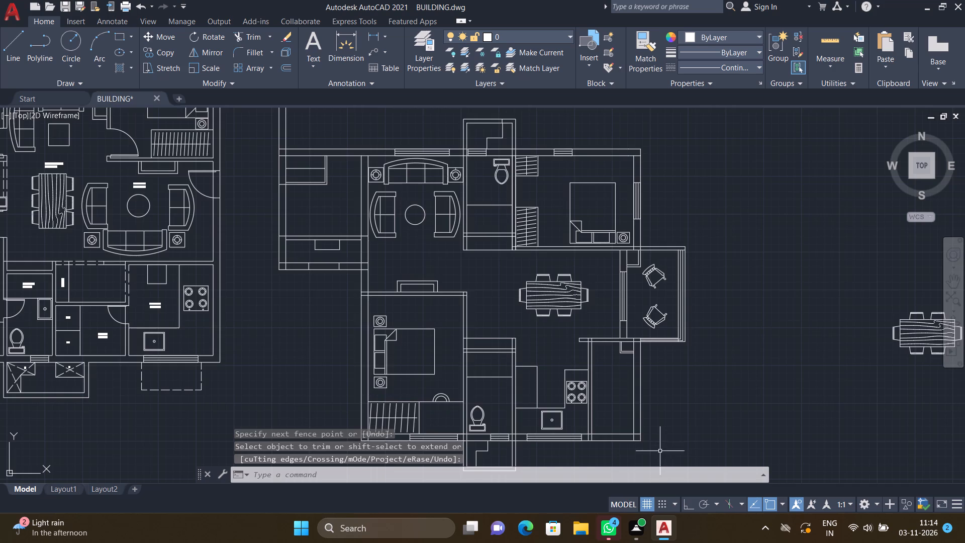
scroll(643, 430, "up", 3)
key("l")
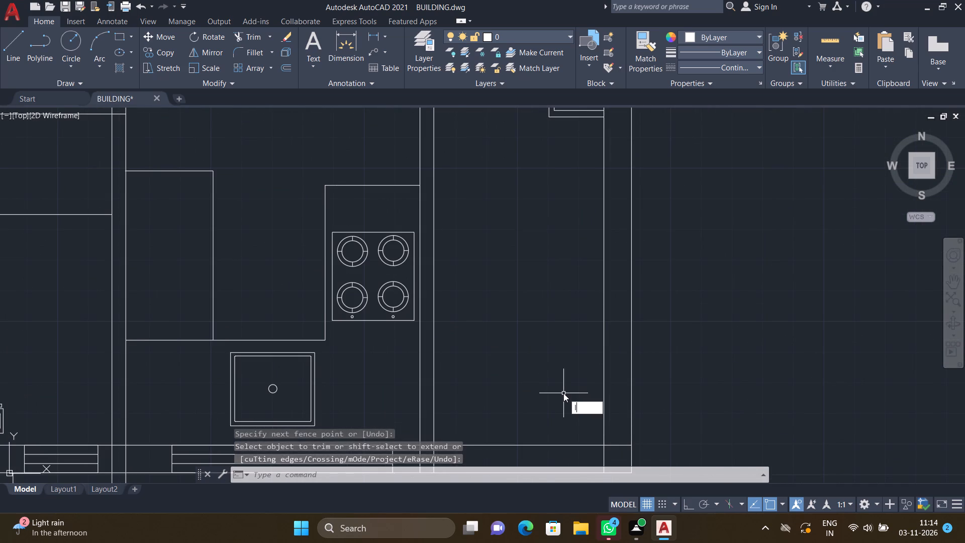
key("Return")
key("F8")
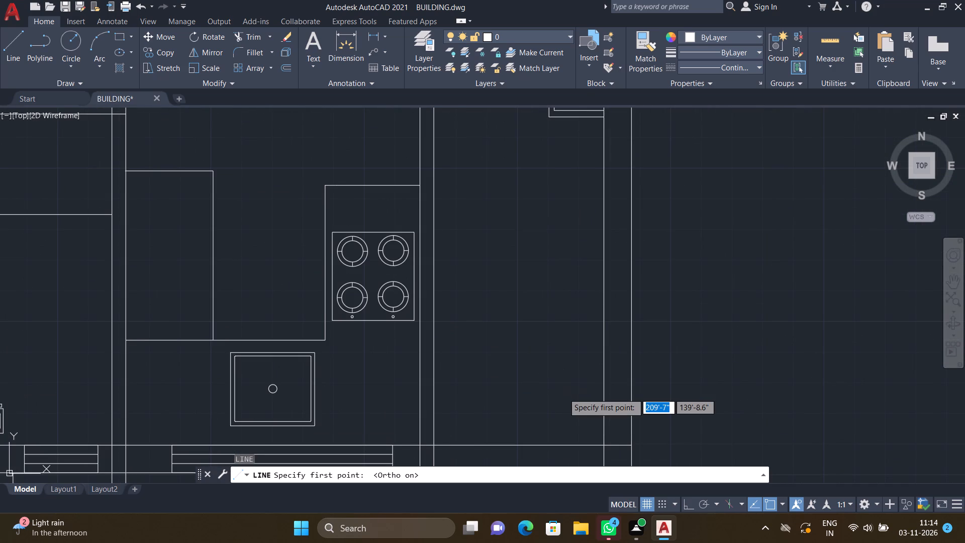
left_click(434, 349)
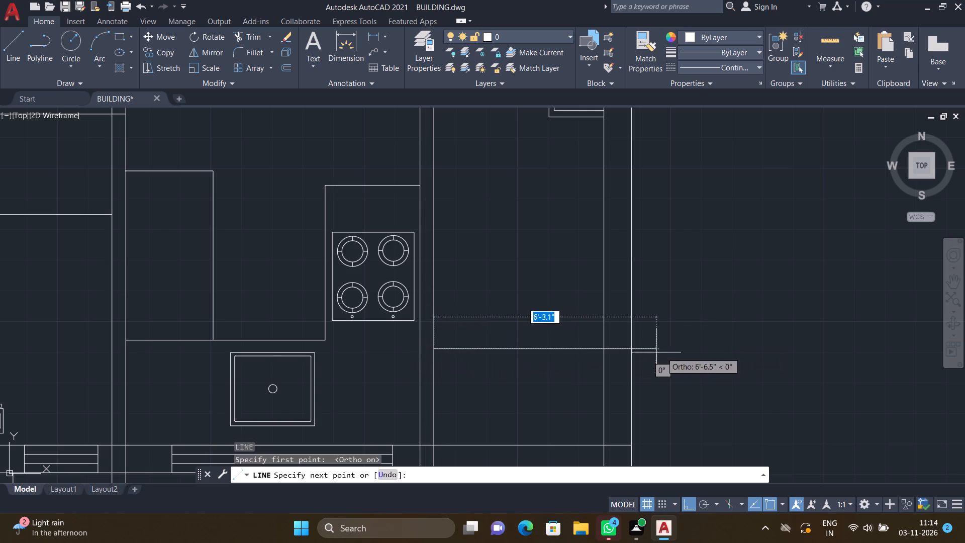
left_click(602, 350)
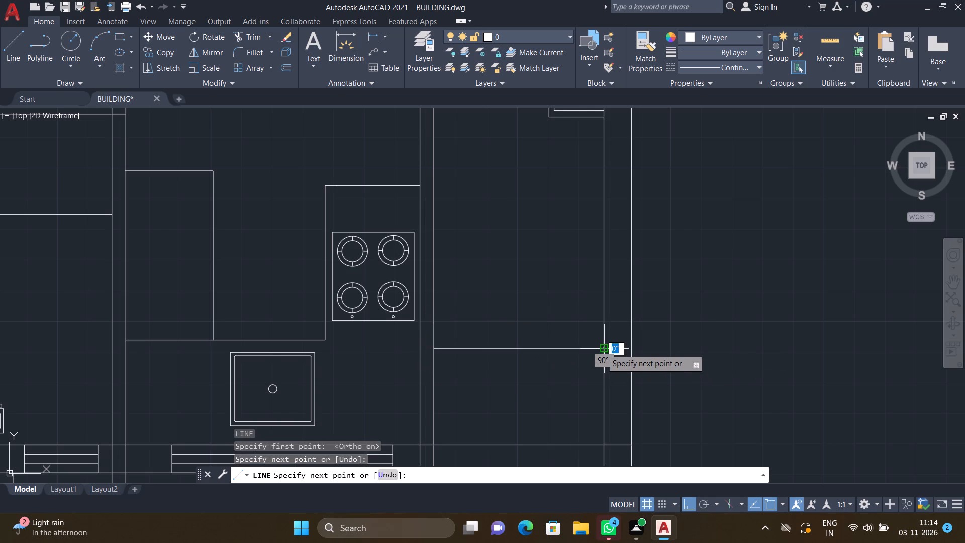
key("Return")
Draw a vertical line from the midpoint of that horizontal line south to the room's south wall.
scroll(556, 382, "down", 3)
scroll(543, 402, "up", 3)
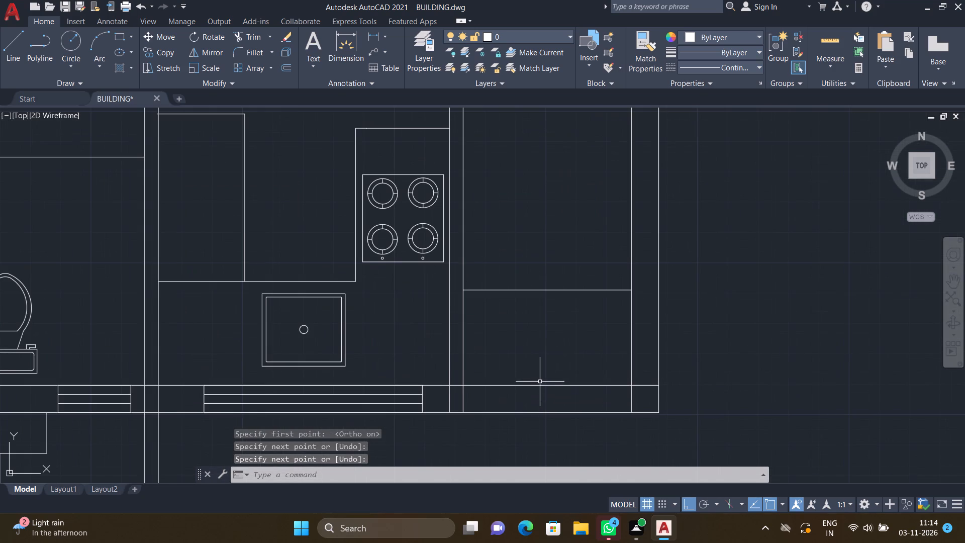
key("l")
key("Return")
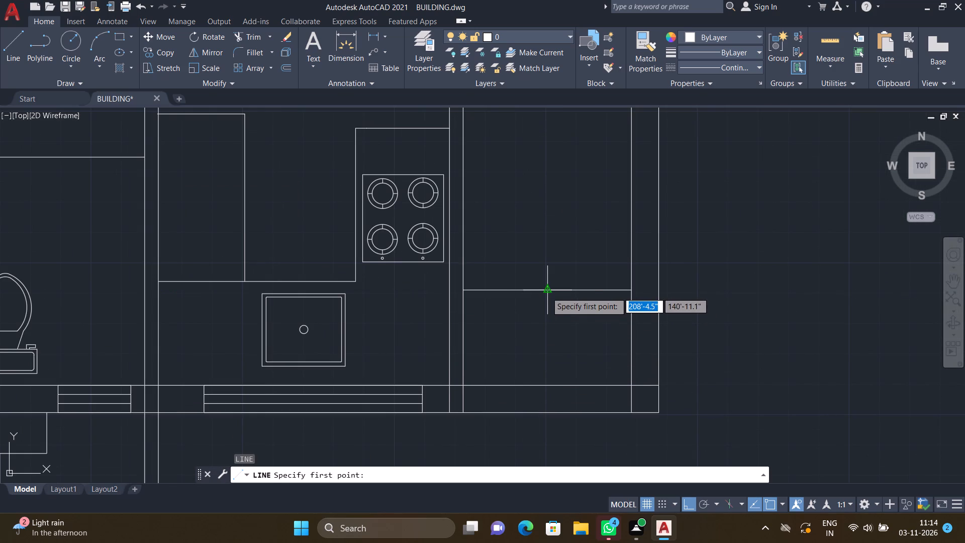
left_click(546, 292)
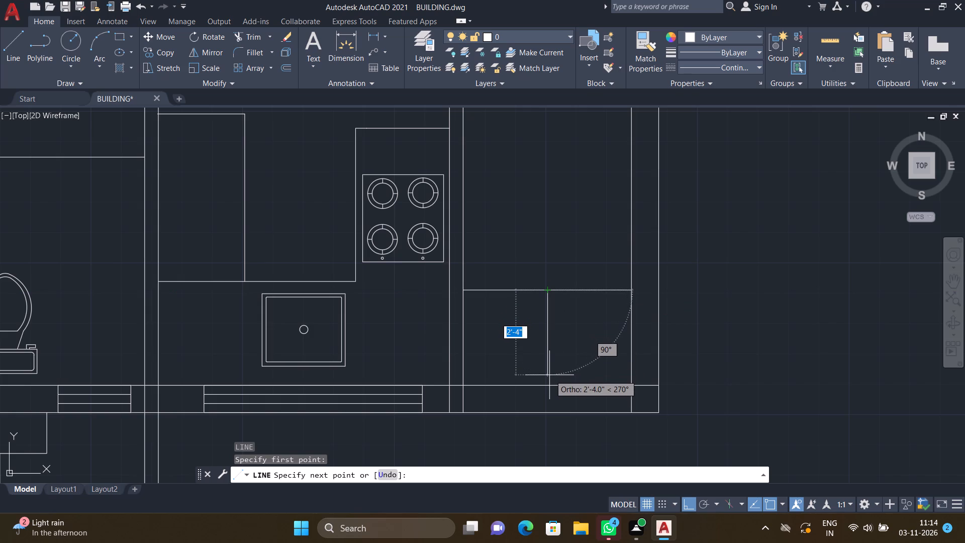
double_click(548, 389)
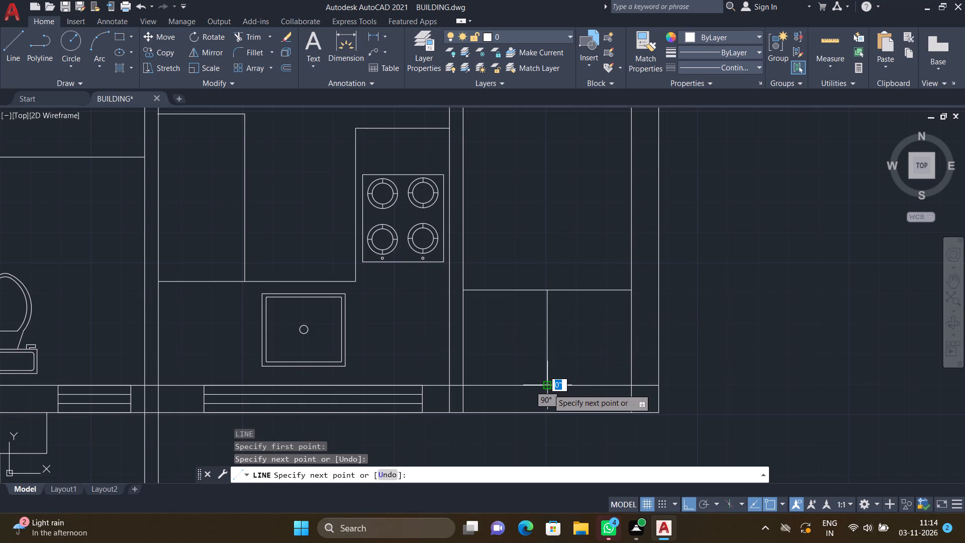
key("Return")
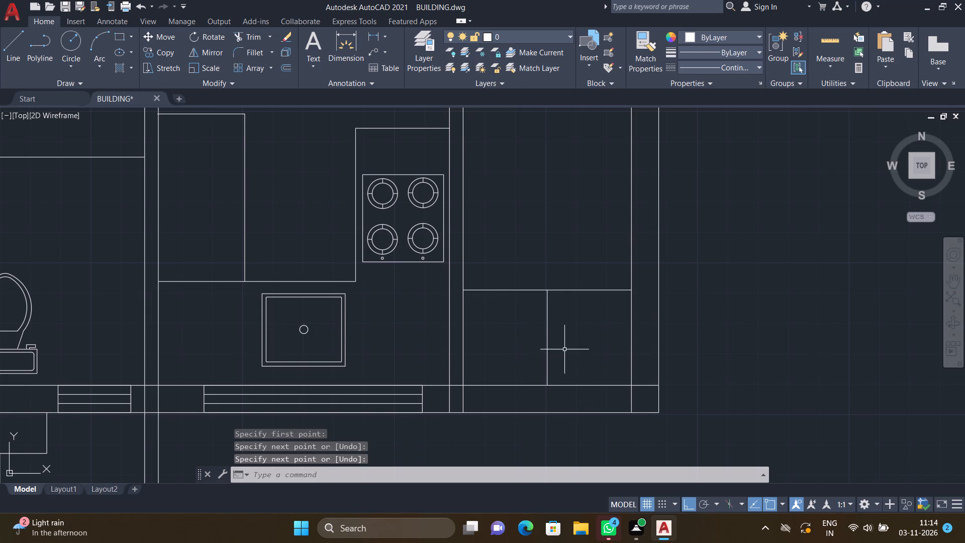
Draw a rectangle about 2'-10" tall in the northern bathroom, from where its partition line meets the west wall, extending northeast.
scroll(564, 347, "down", 5)
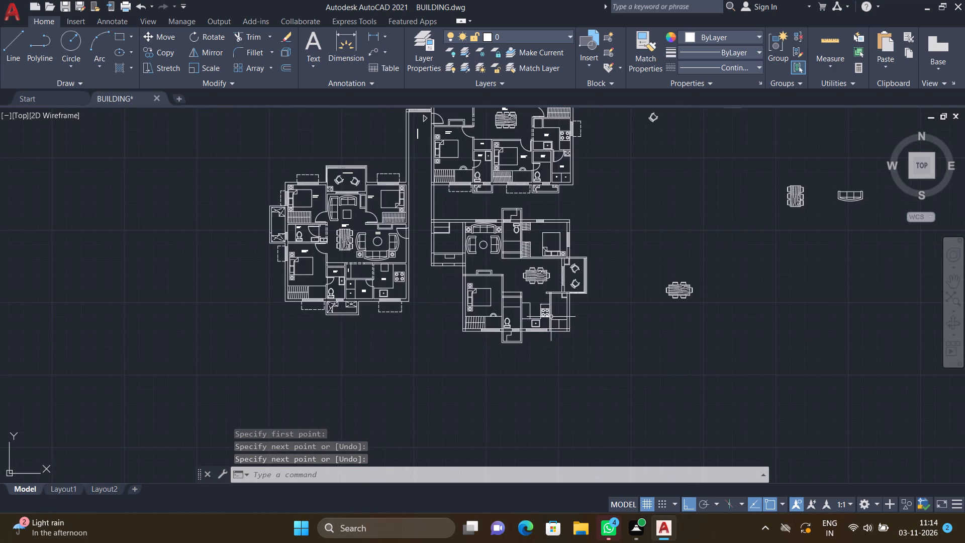
scroll(580, 317, "up", 3)
scroll(491, 304, "down", 2)
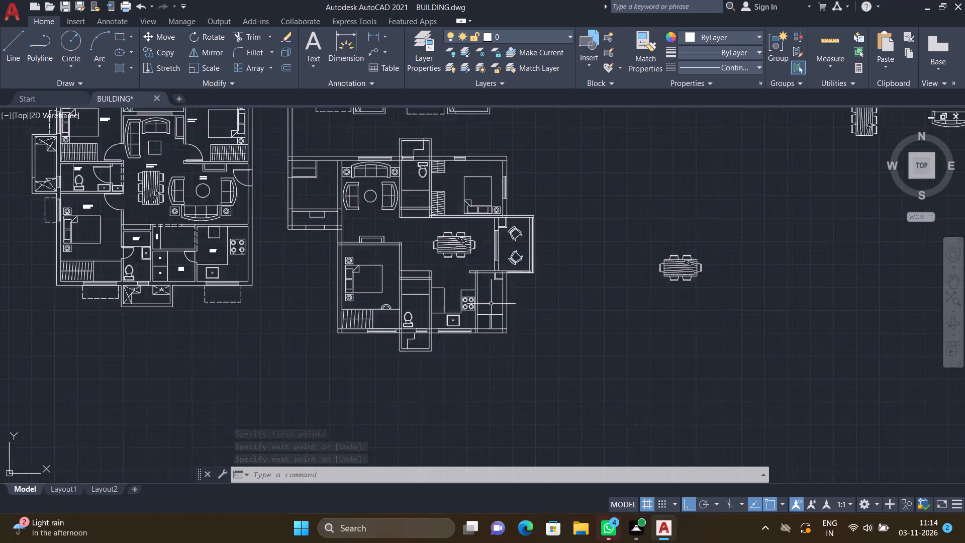
scroll(491, 304, "down", 1)
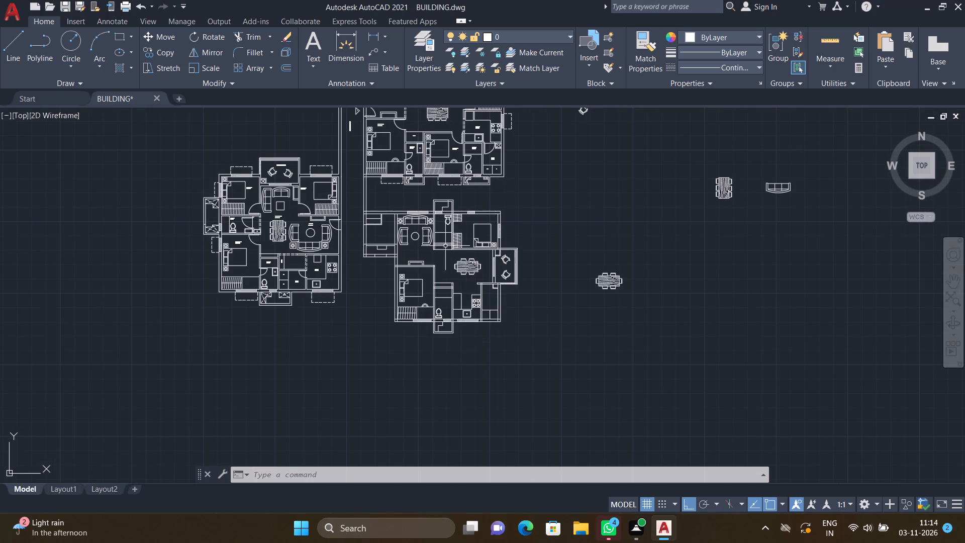
scroll(440, 237, "up", 3)
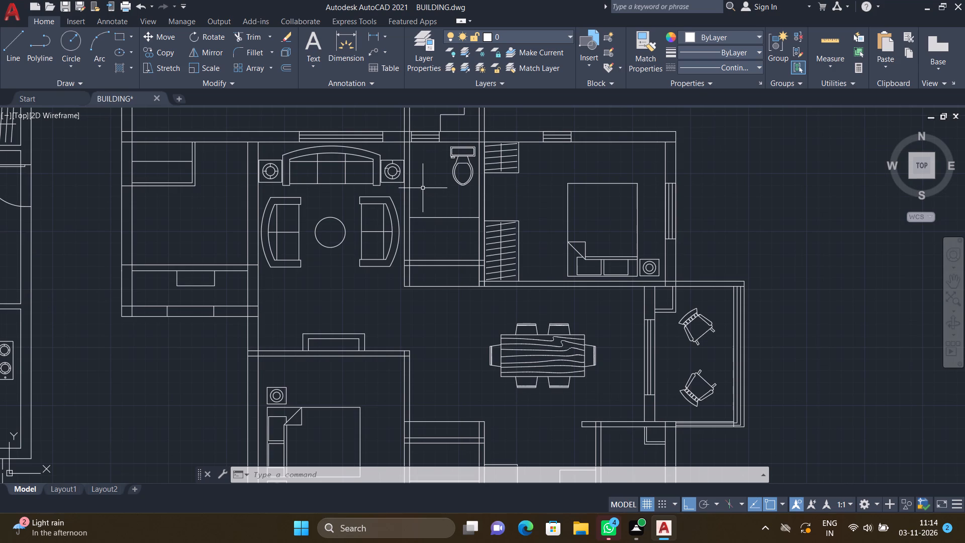
type("rec")
key("Return")
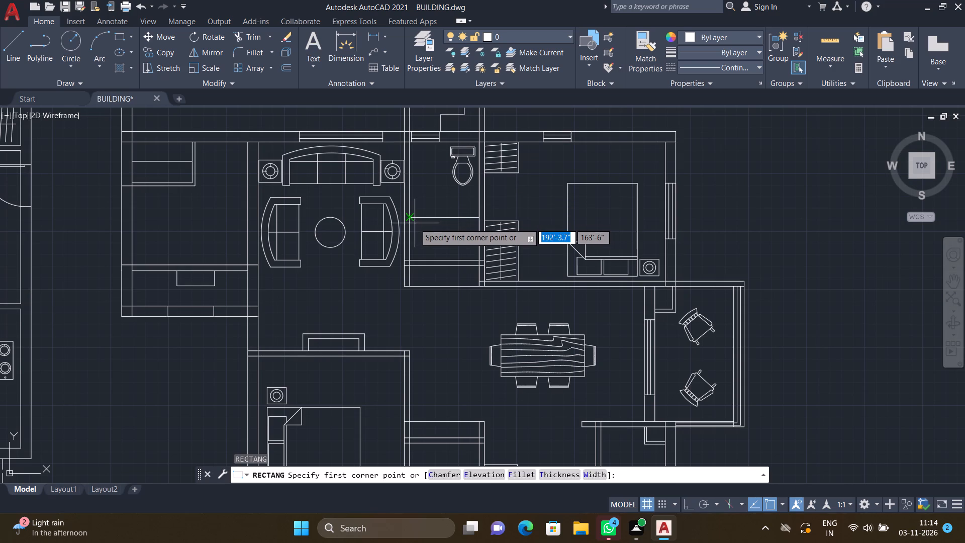
scroll(413, 227, "up", 2)
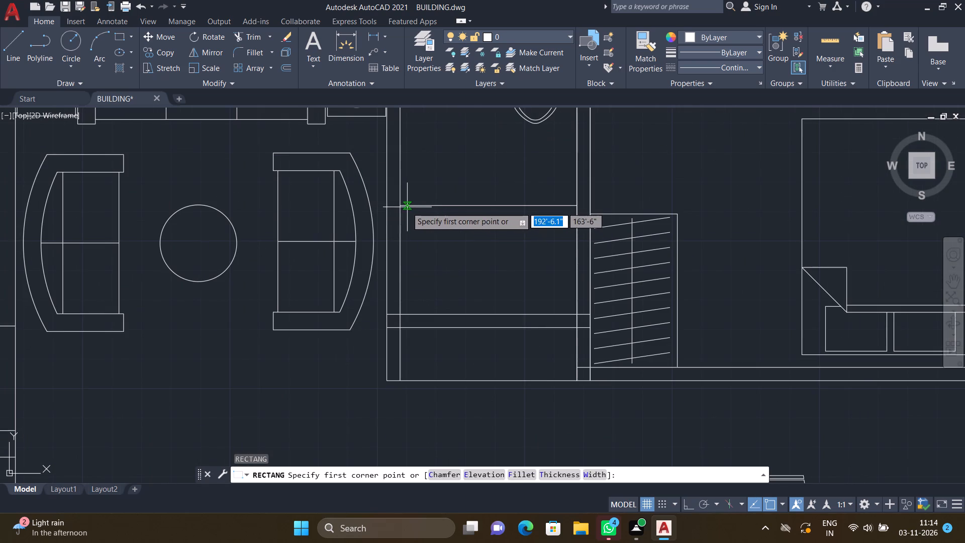
left_click(402, 205)
scroll(415, 156, "down", 2)
scroll(425, 142, "up", 2)
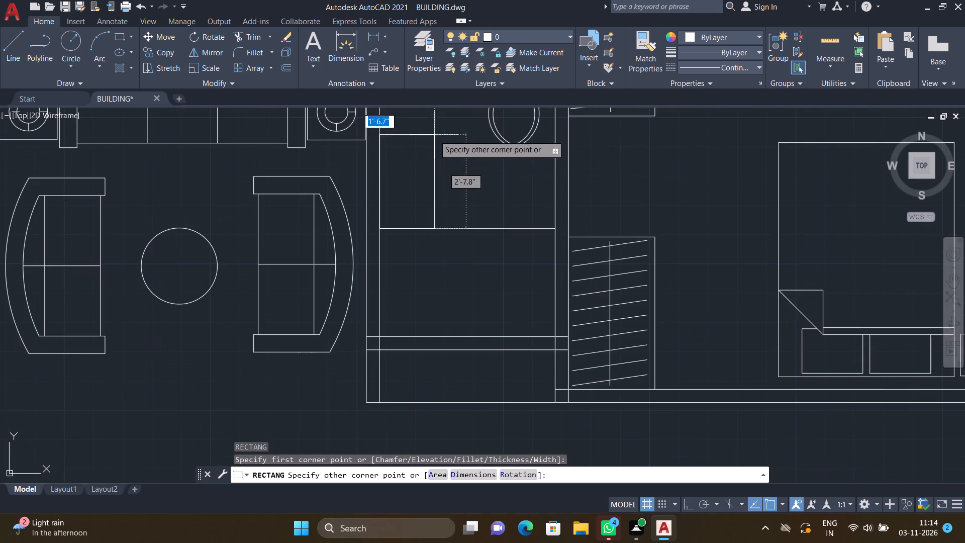
scroll(451, 122, "up", 1)
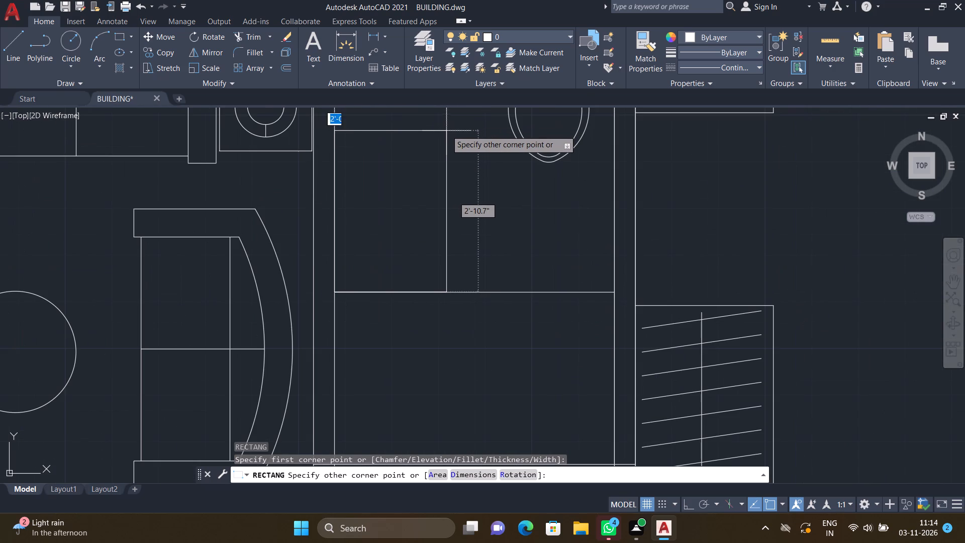
left_click(439, 131)
Draw a slightly inset rectangle of about 1'-8" by 2'-8" inside the bathroom counter rectangle.
type("rec")
key("Return")
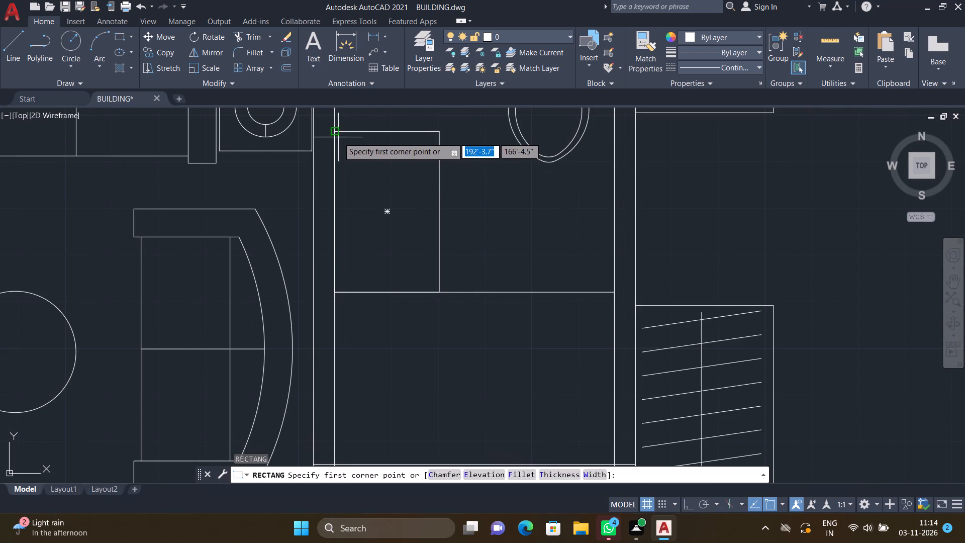
scroll(339, 140, "up", 2)
left_click(337, 132)
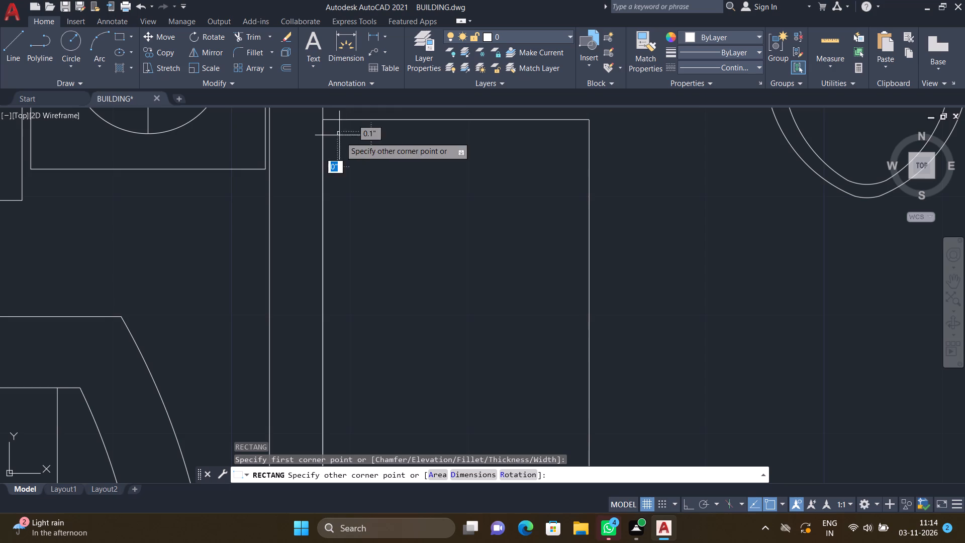
scroll(509, 322, "down", 3)
scroll(522, 349, "up", 2)
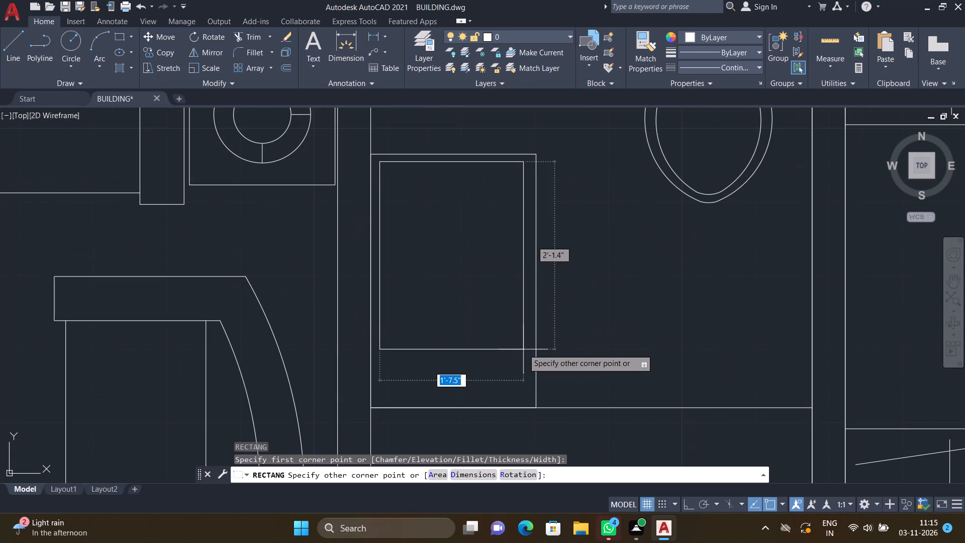
scroll(527, 398, "up", 1)
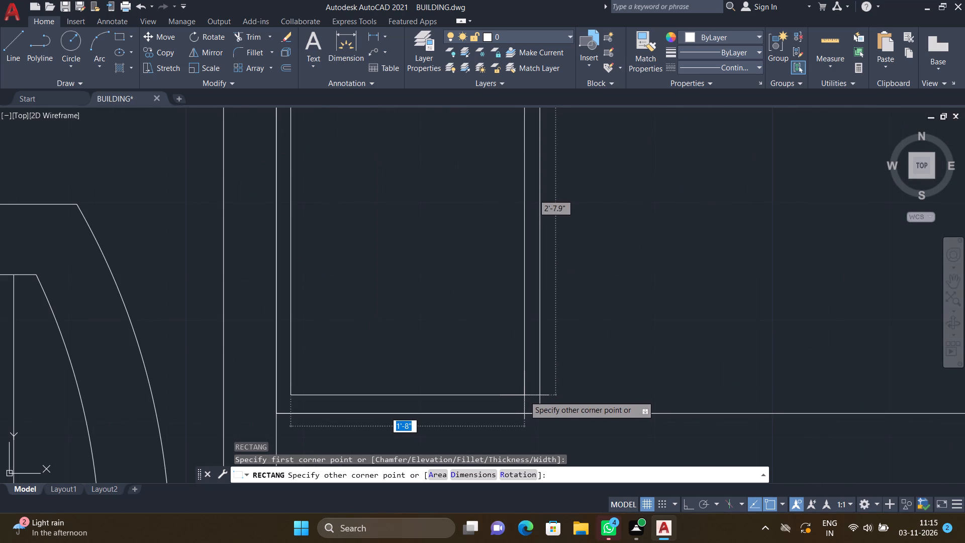
scroll(523, 393, "down", 1)
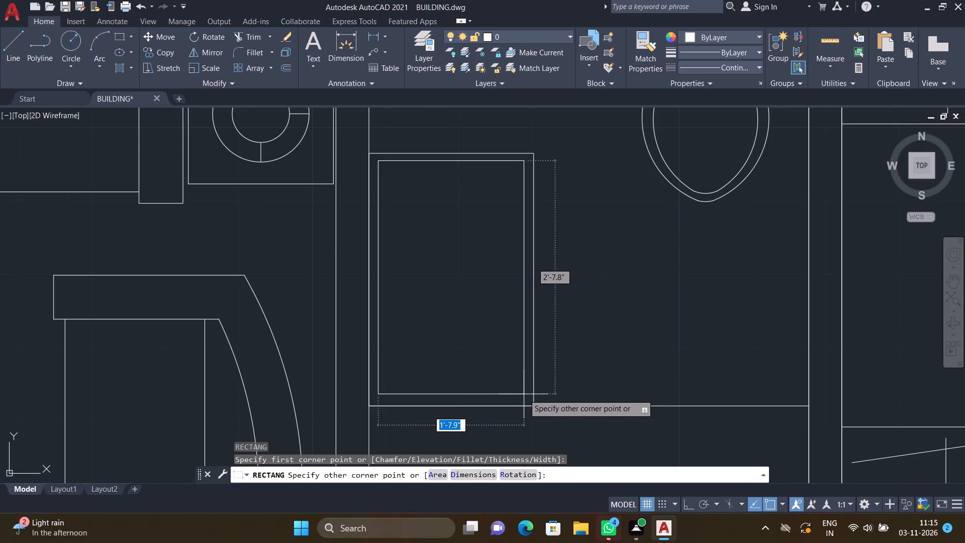
left_click(523, 396)
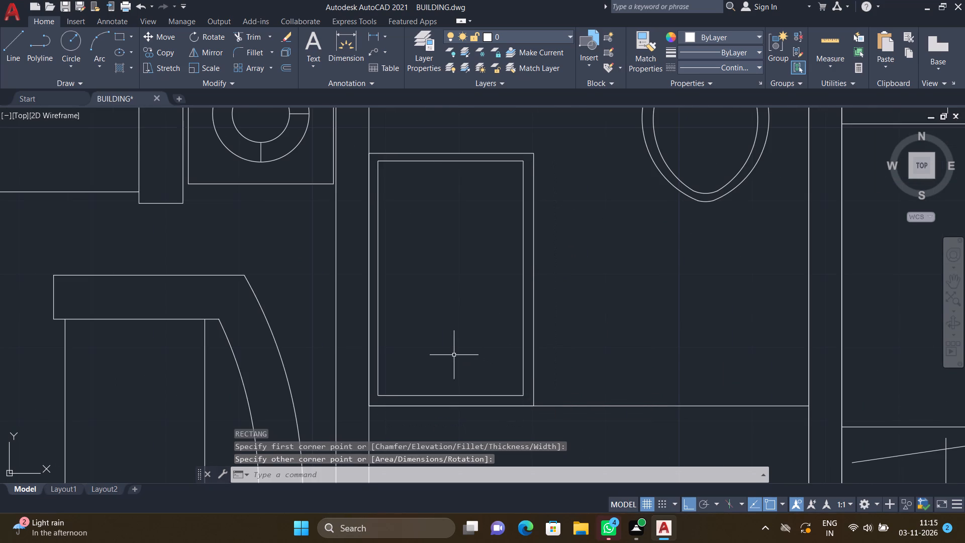
Fillet all four corners of the inner basin rectangle in the northern bathroom with the 0.5" radius.
key("f")
key("Return")
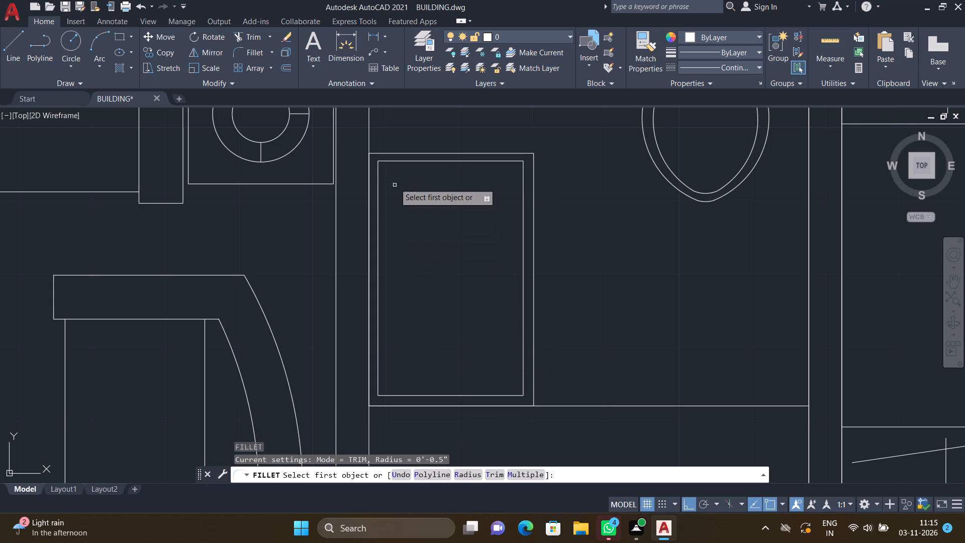
scroll(419, 157, "up", 2)
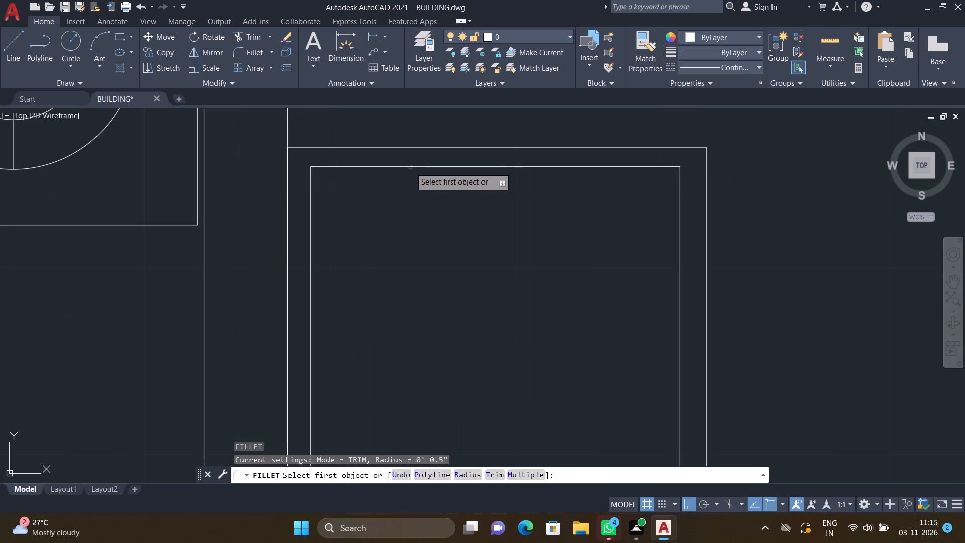
left_click(410, 167)
left_click(310, 198)
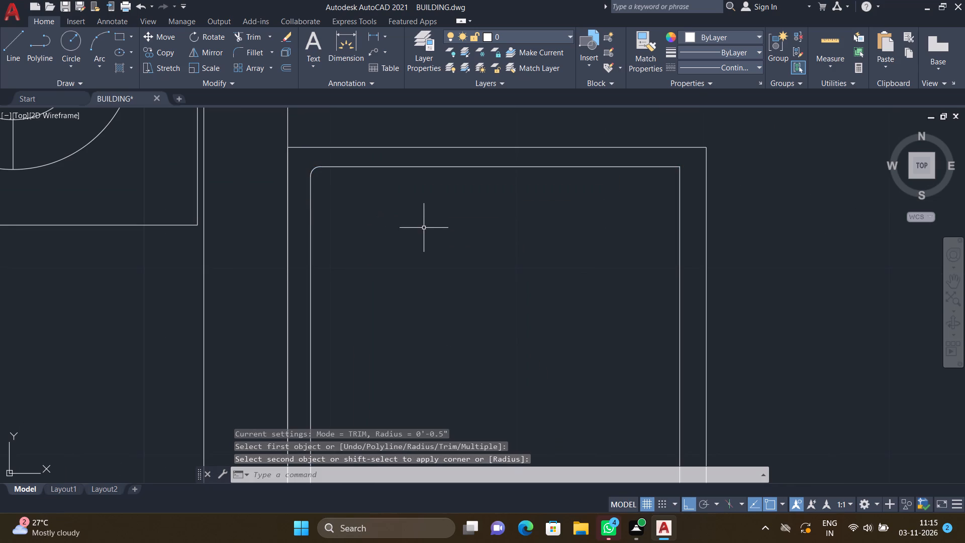
key("space")
left_click(633, 166)
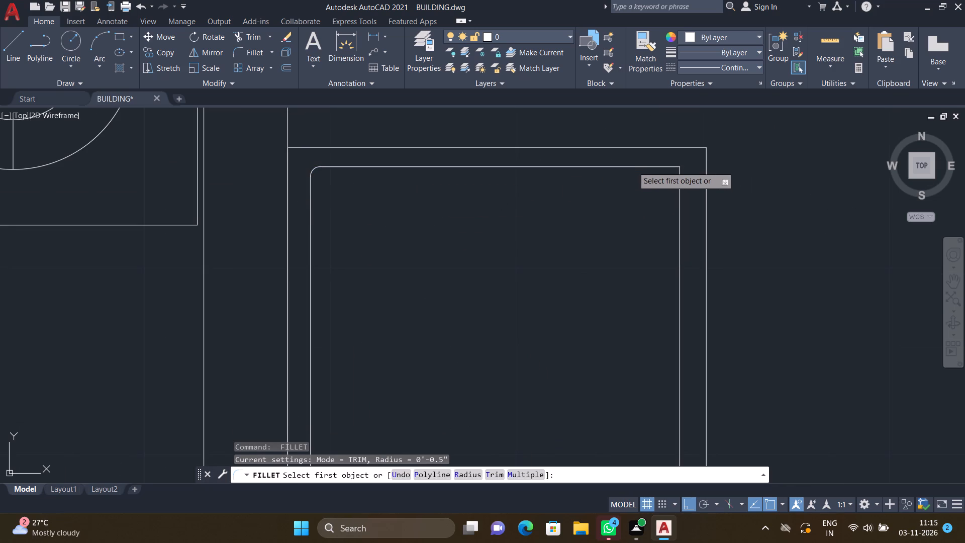
left_click(678, 220)
scroll(610, 268, "down", 5)
scroll(584, 323, "up", 4)
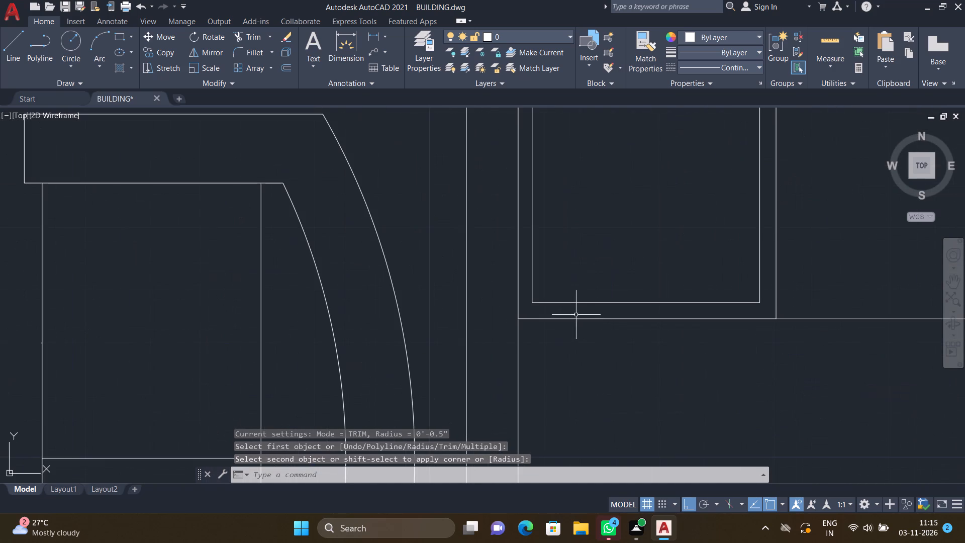
key("space")
left_click(532, 276)
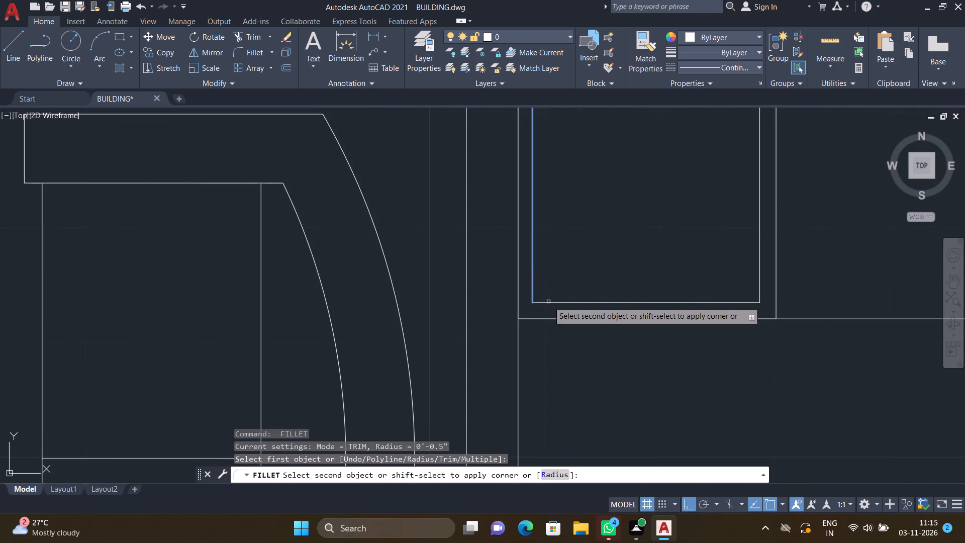
left_click(549, 302)
scroll(634, 290, "down", 1)
scroll(666, 292, "up", 2)
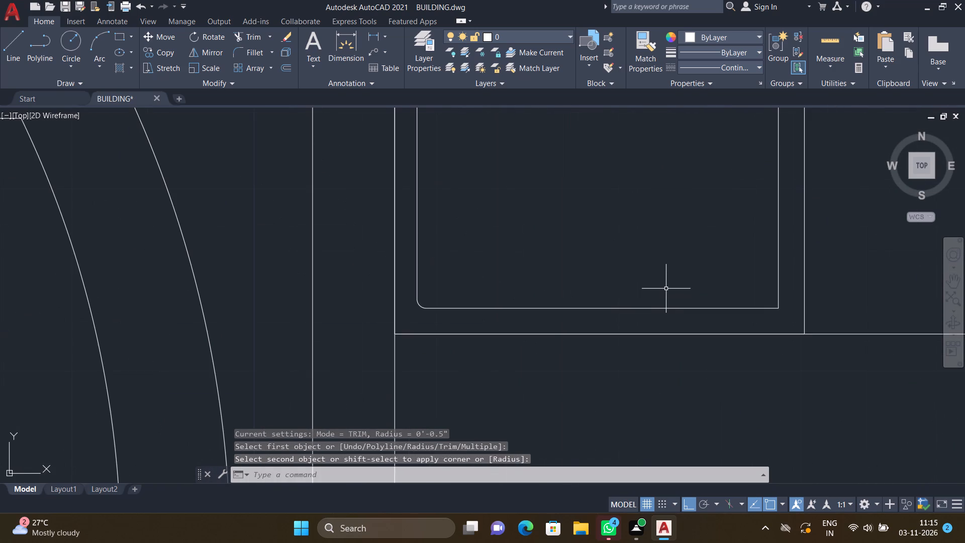
key("space")
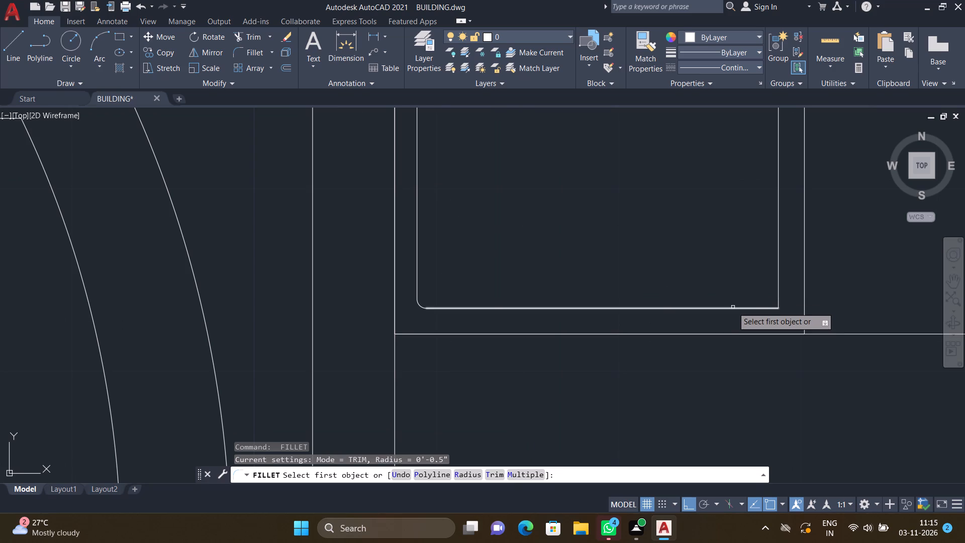
left_click(733, 307)
left_click(778, 257)
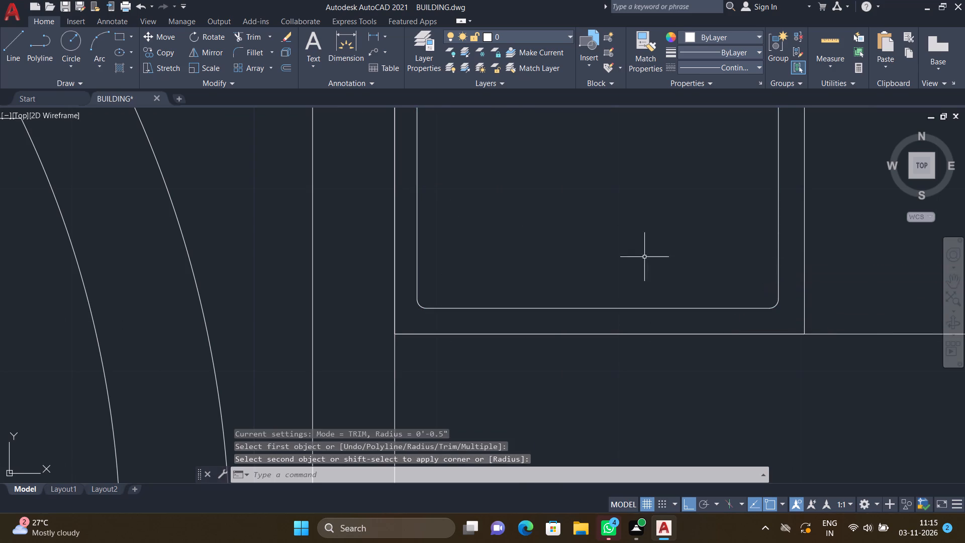
Draw a drain circle of about 1.5" radius at the centre of the rounded basin rectangle in the northern bathroom.
scroll(638, 256, "down", 4)
scroll(621, 204, "up", 2)
key("c")
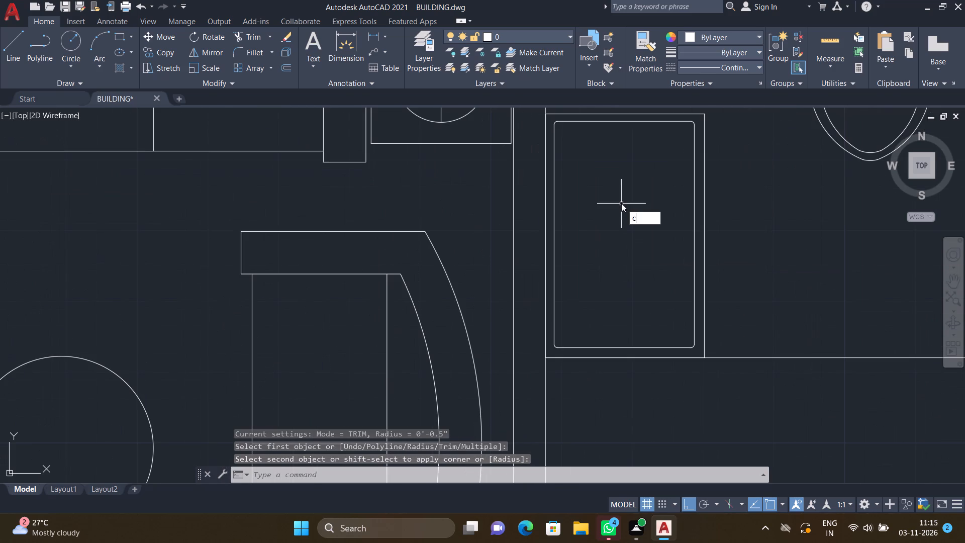
key("Return")
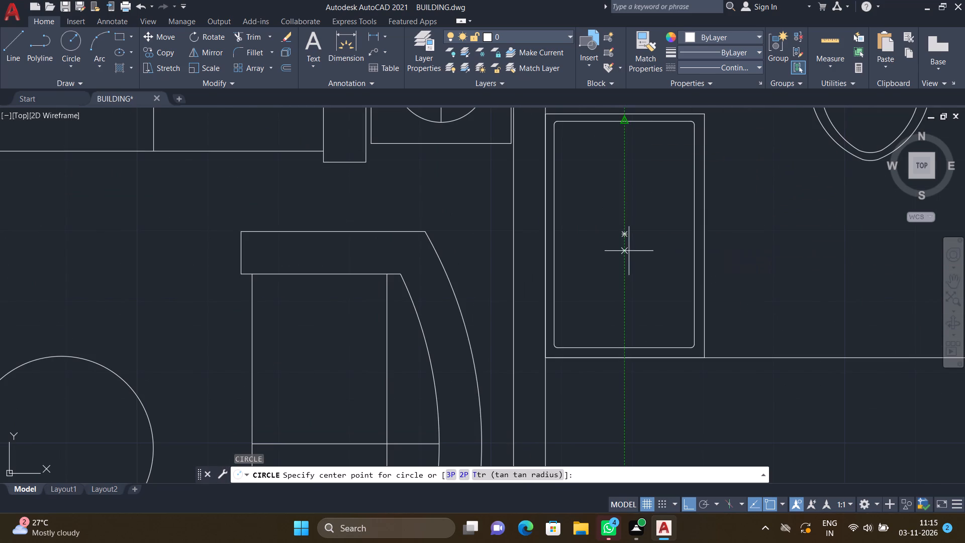
left_click(621, 235)
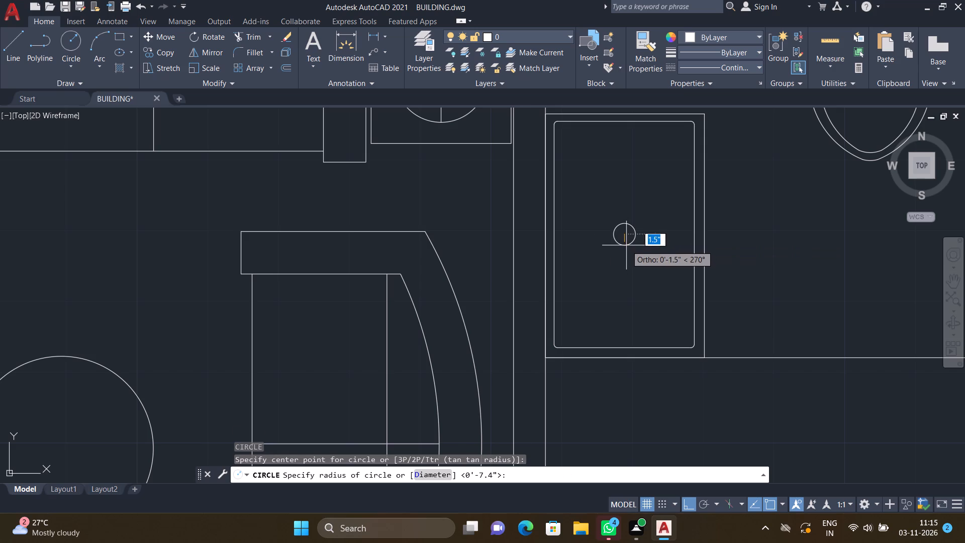
double_click(626, 245)
Draw a rectangle about 1'-7" by 2'-5" in the southern bathroom, from where its partition line meets the east wall, extending southwest.
scroll(587, 209, "down", 3)
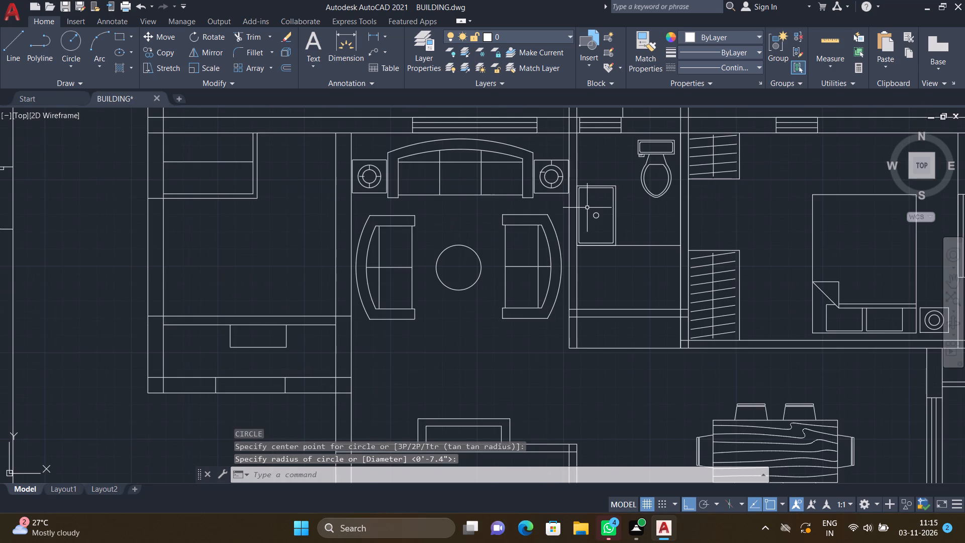
scroll(586, 208, "down", 4)
scroll(593, 270, "up", 2)
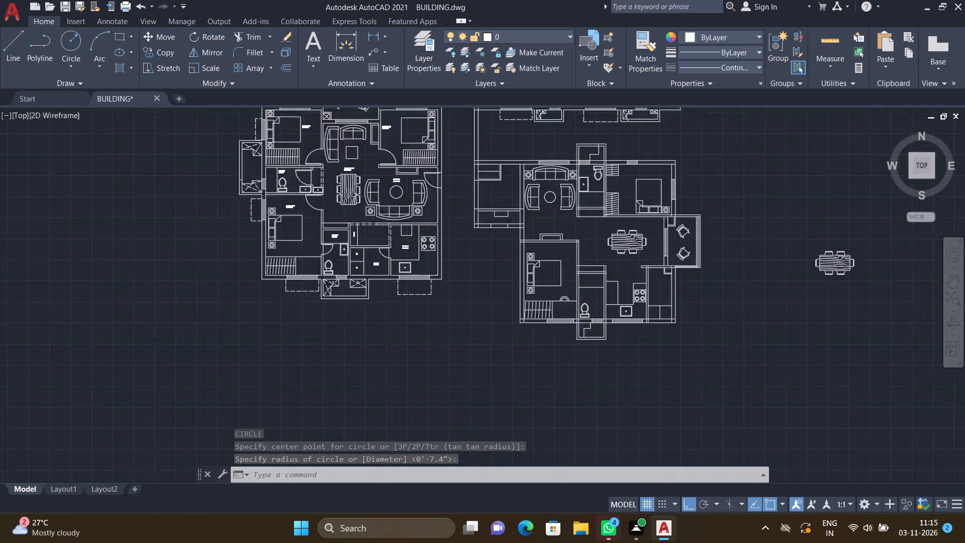
scroll(590, 265, "up", 1)
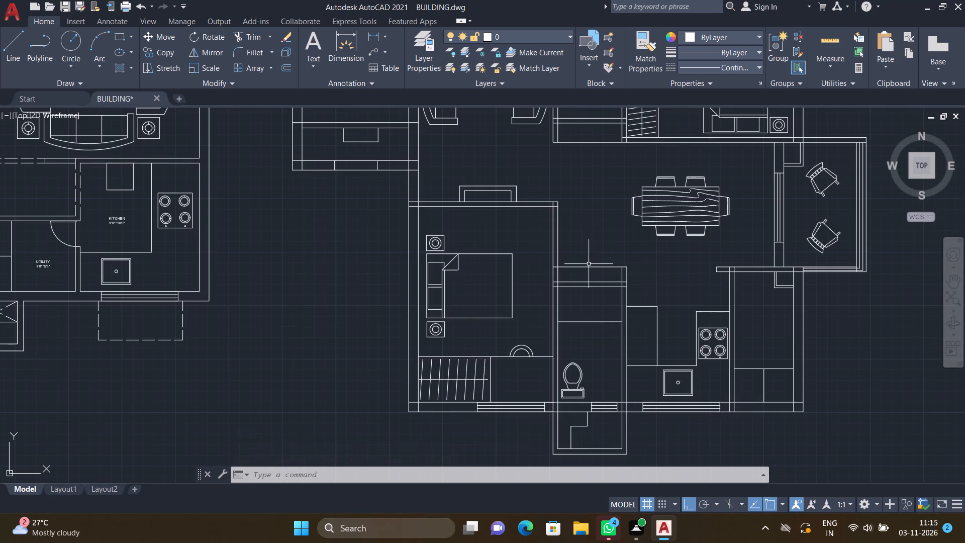
type("rec")
key("Return")
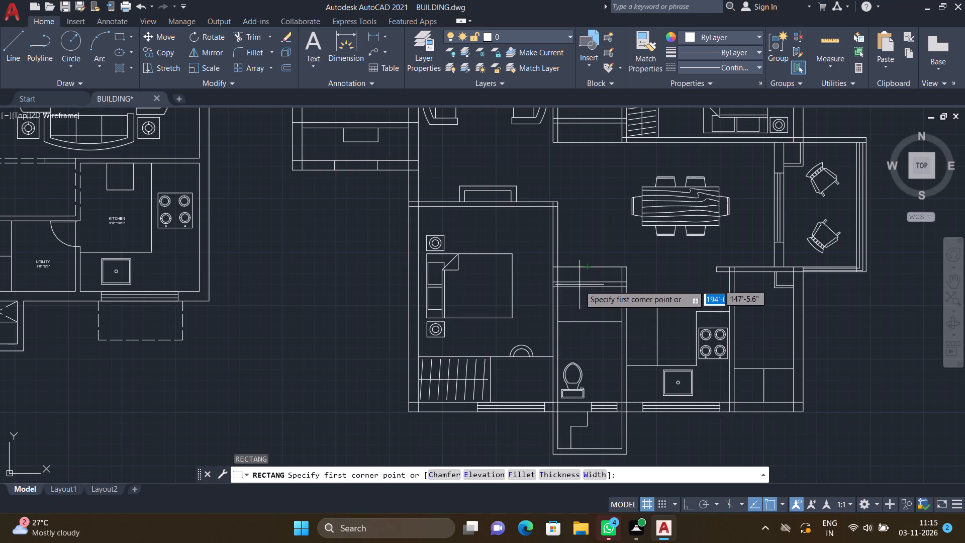
scroll(611, 337, "up", 2)
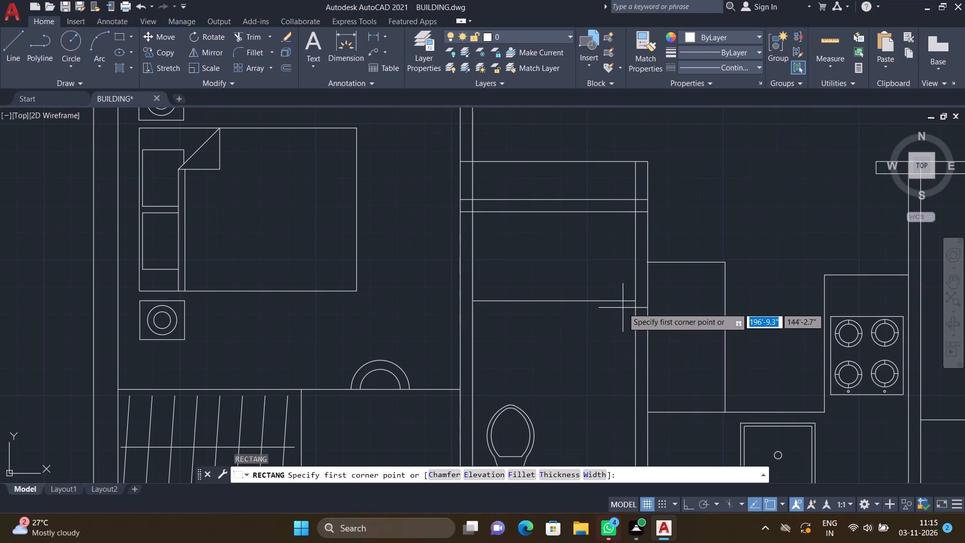
left_click(634, 300)
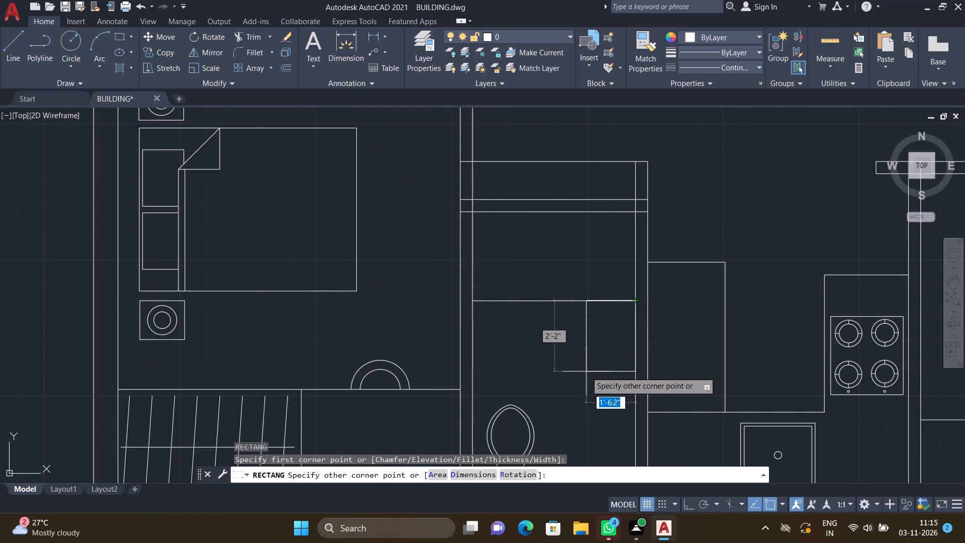
scroll(585, 381, "up", 2)
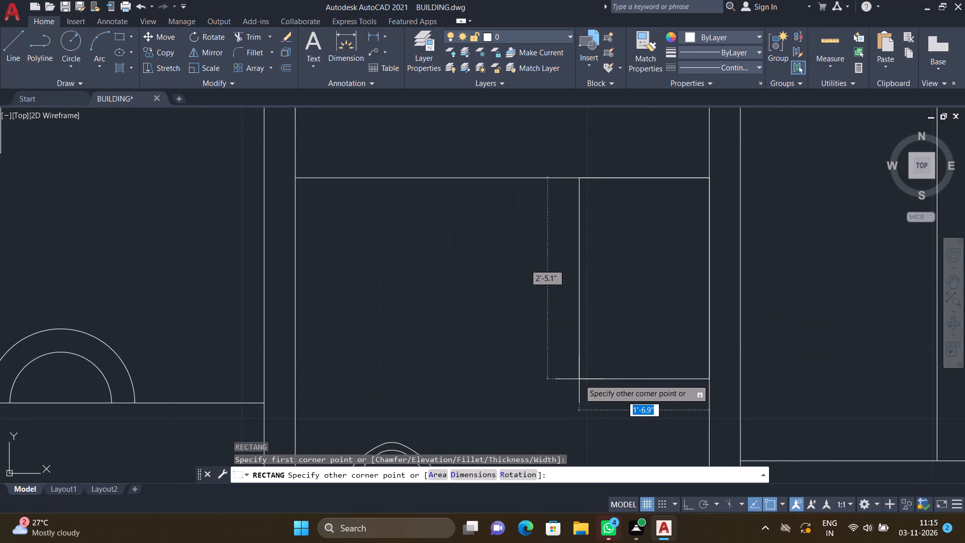
left_click(580, 379)
Draw a slightly inset rectangle of about 1'-4" by 2'-2.5" inside the southern bathroom's counter rectangle.
key("r")
type("ec")
key("Return")
scroll(586, 188, "up", 1)
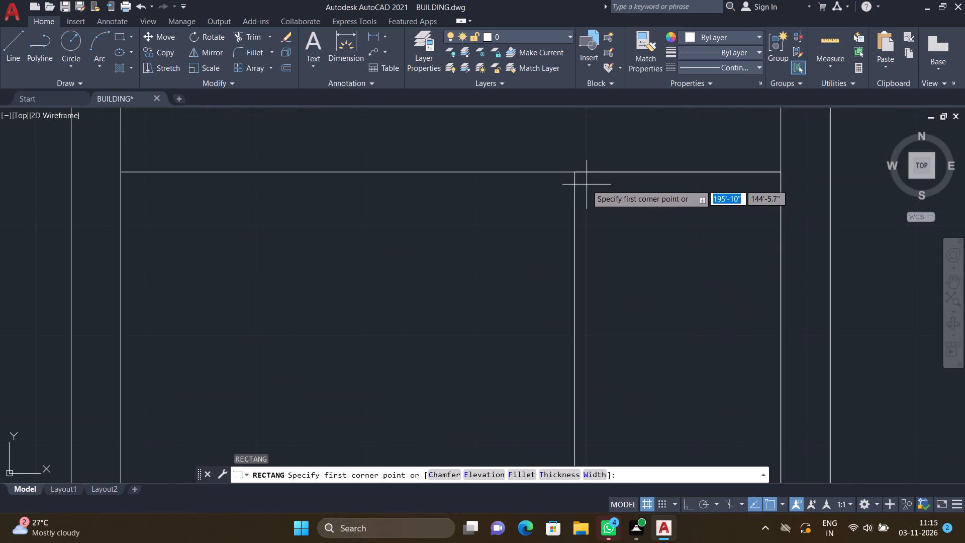
left_click(589, 185)
scroll(691, 325, "down", 1)
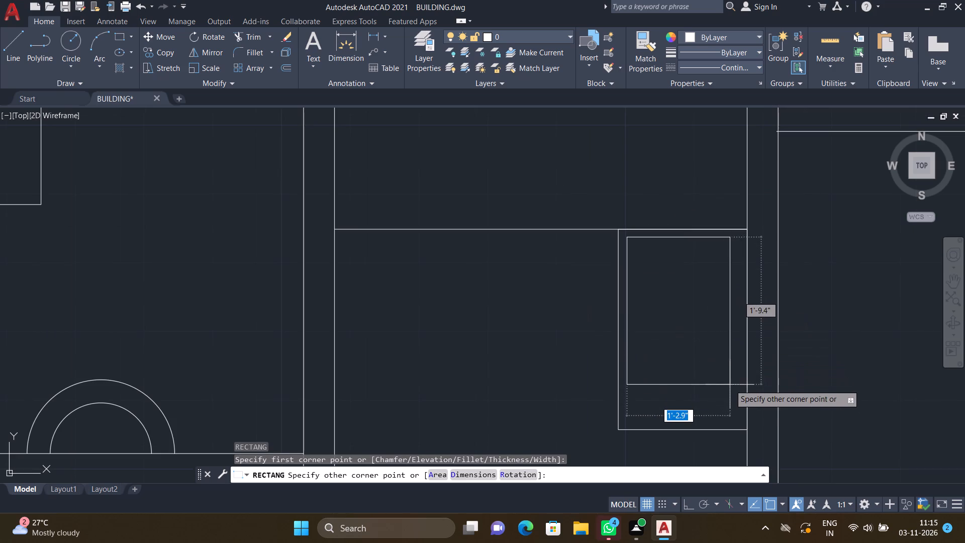
scroll(739, 414, "up", 1)
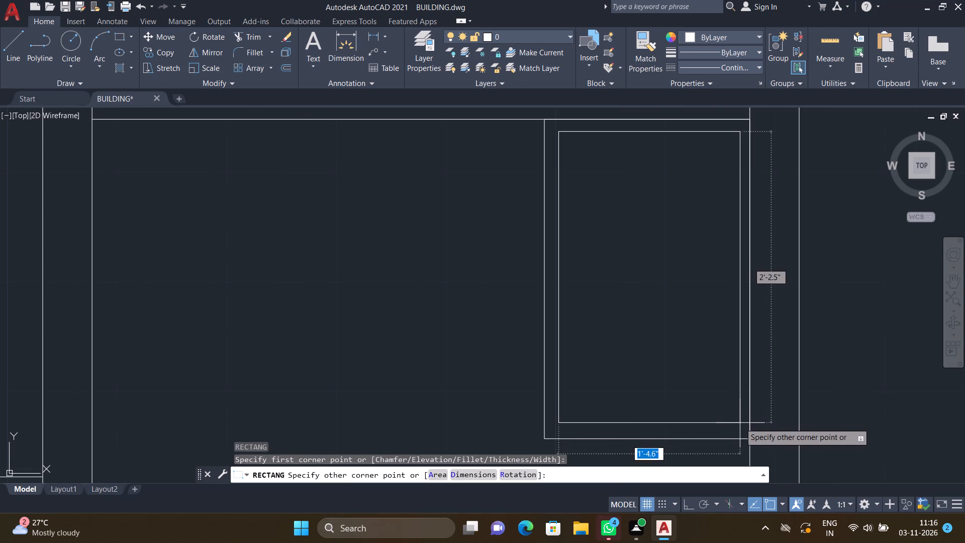
left_click(736, 422)
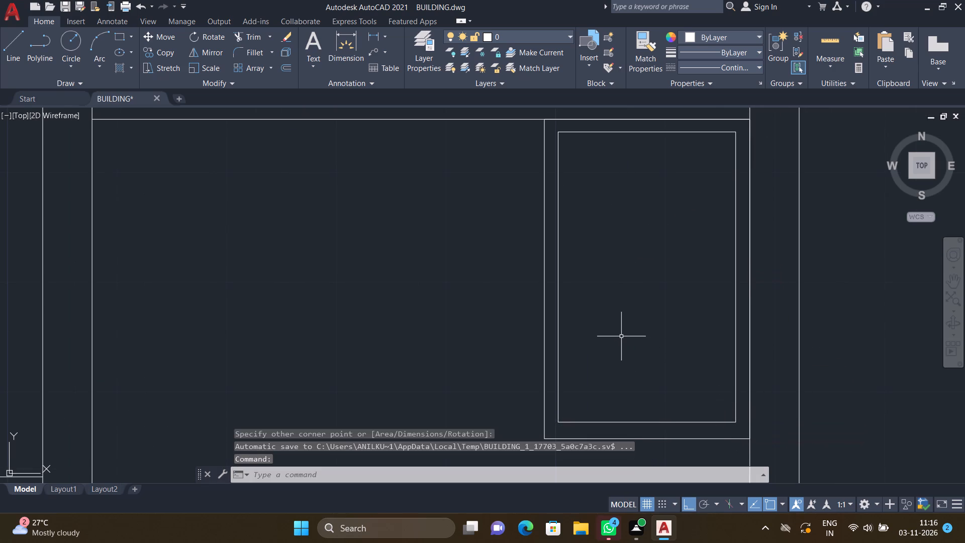
Fillet all four corners of the inset rectangle in the southern bathroom with the 0.5" radius.
key("f")
key("Return")
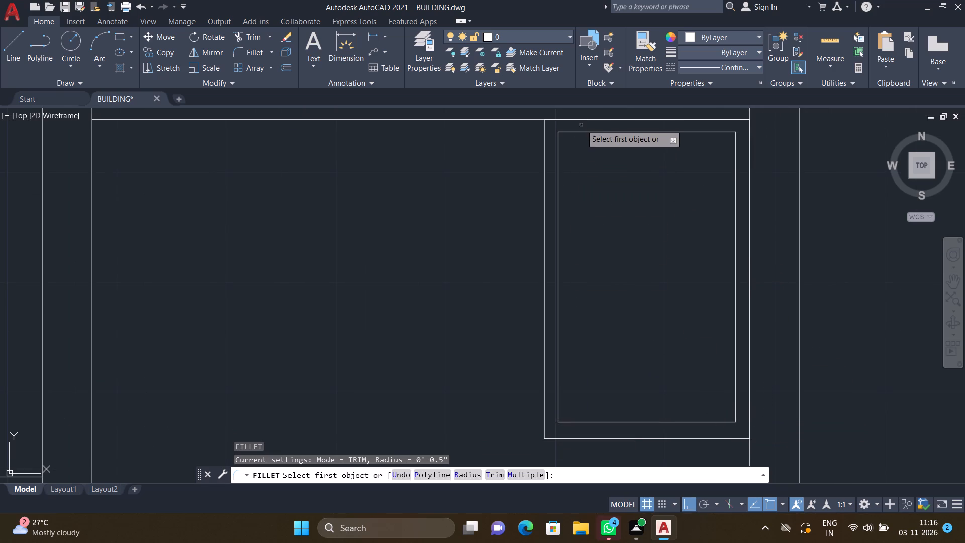
left_click(585, 133)
left_click(558, 155)
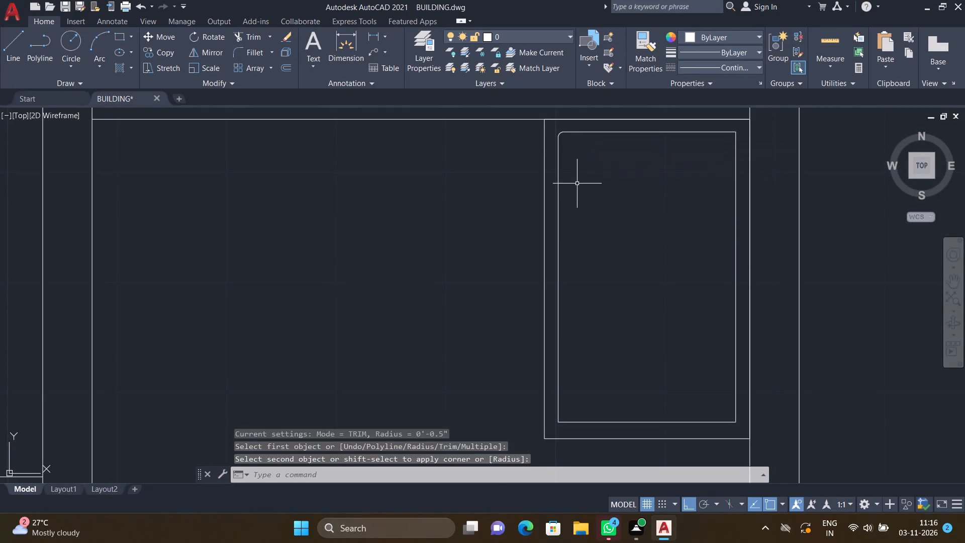
key("space")
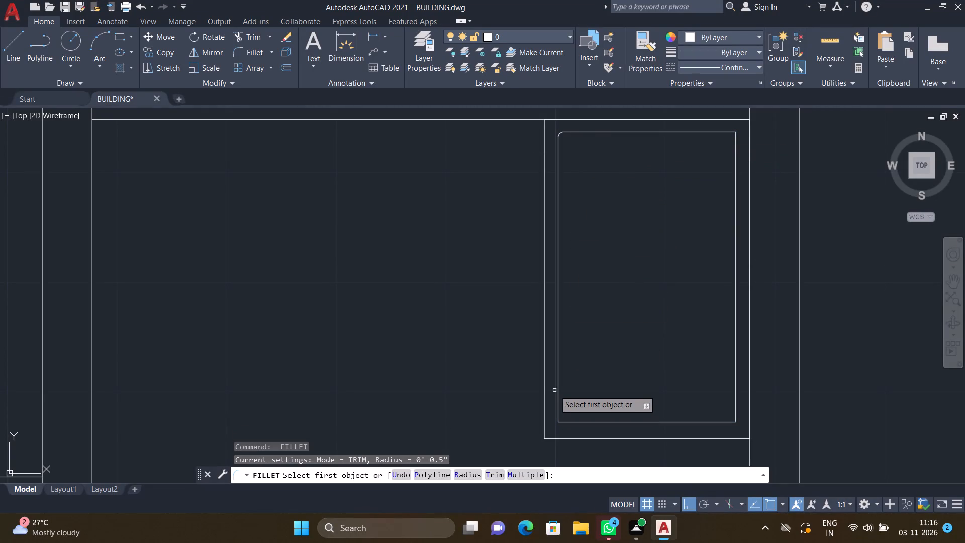
left_click(560, 387)
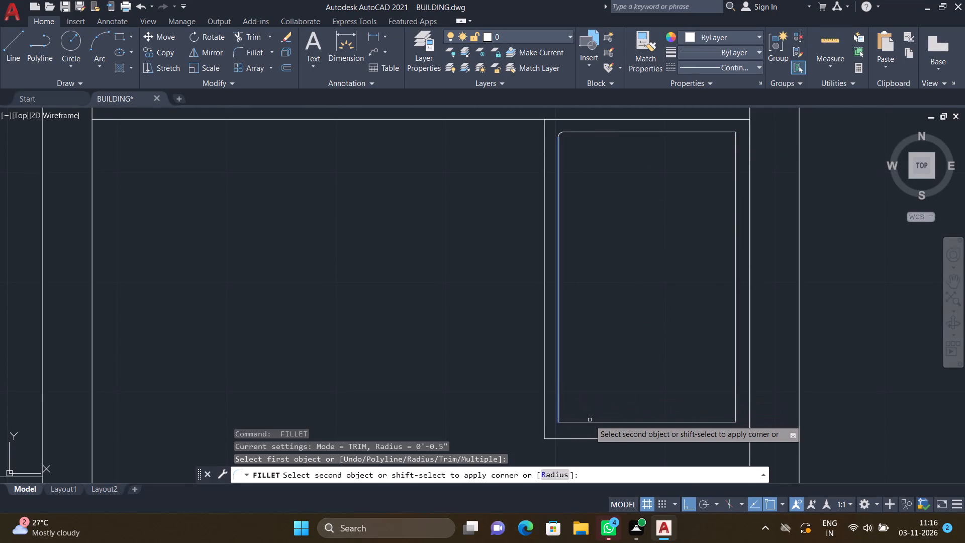
left_click(590, 421)
key("space")
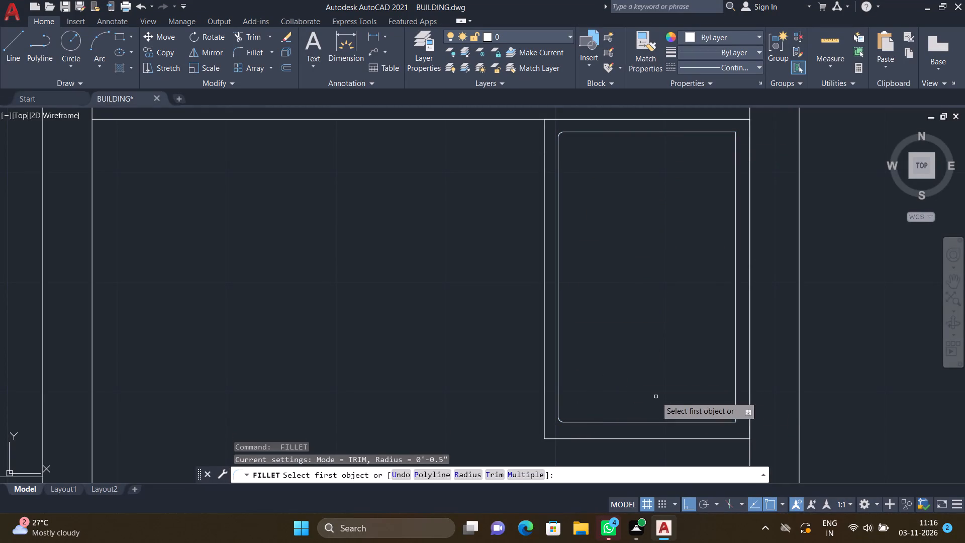
left_click(710, 421)
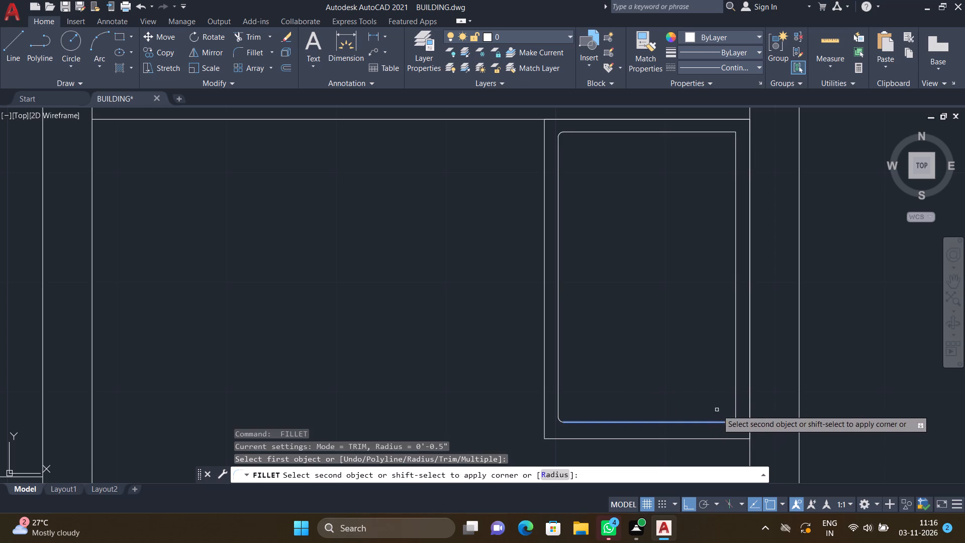
left_click(737, 374)
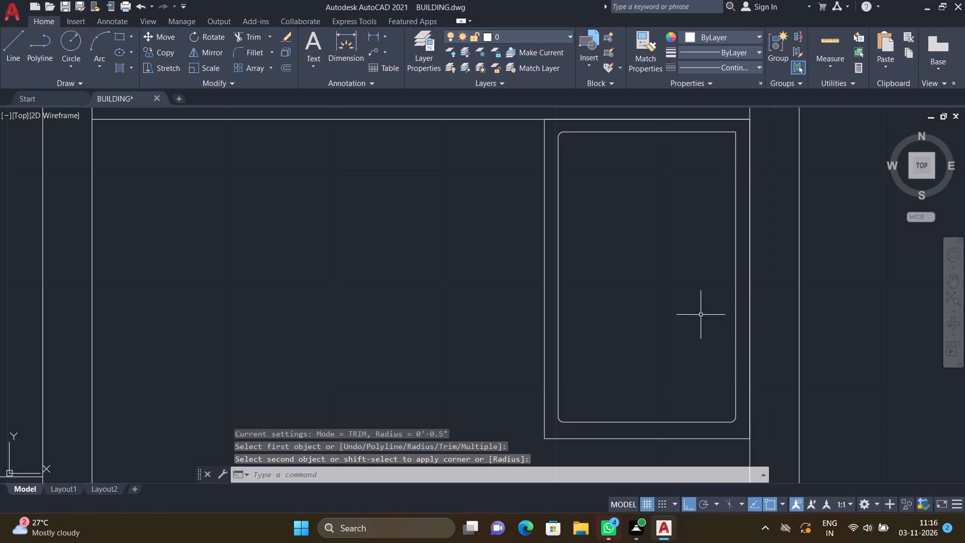
key("space")
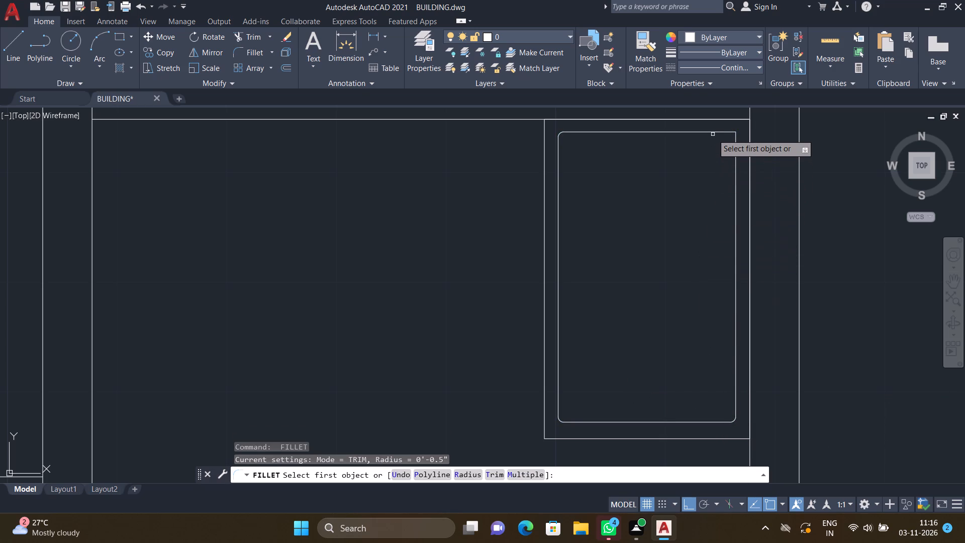
left_click(713, 132)
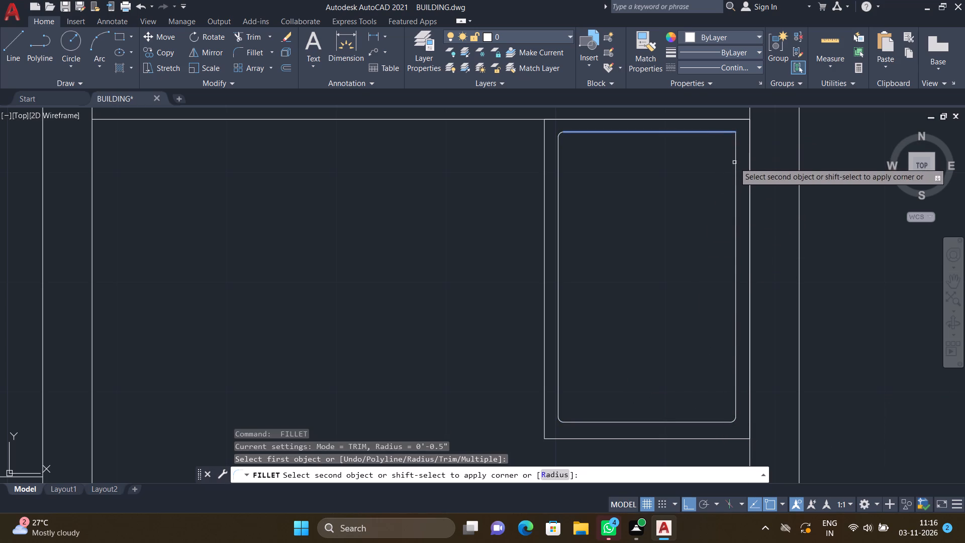
left_click(736, 164)
Draw a small drain circle at the centre of the rounded basin rectangle in the southern bathroom.
key("c")
key("Return")
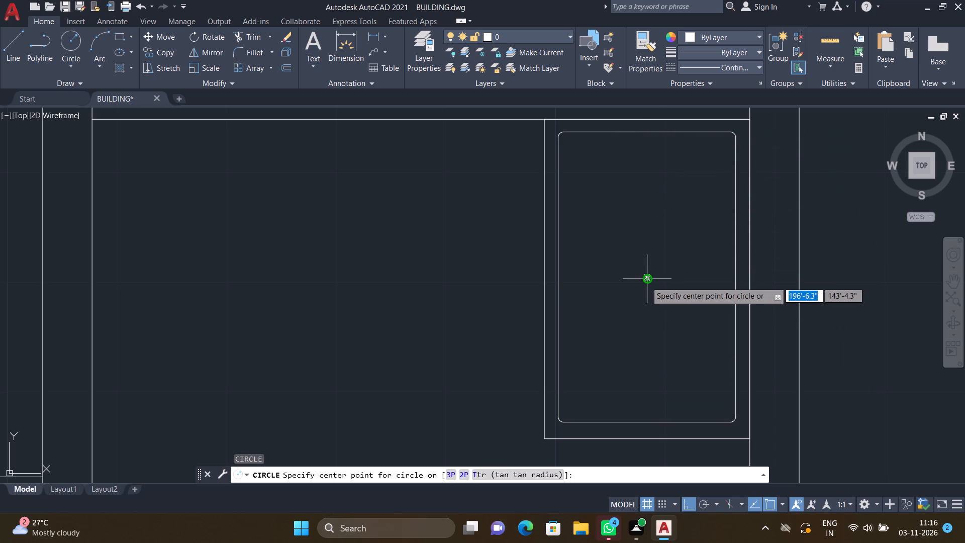
left_click(646, 281)
left_click(648, 292)
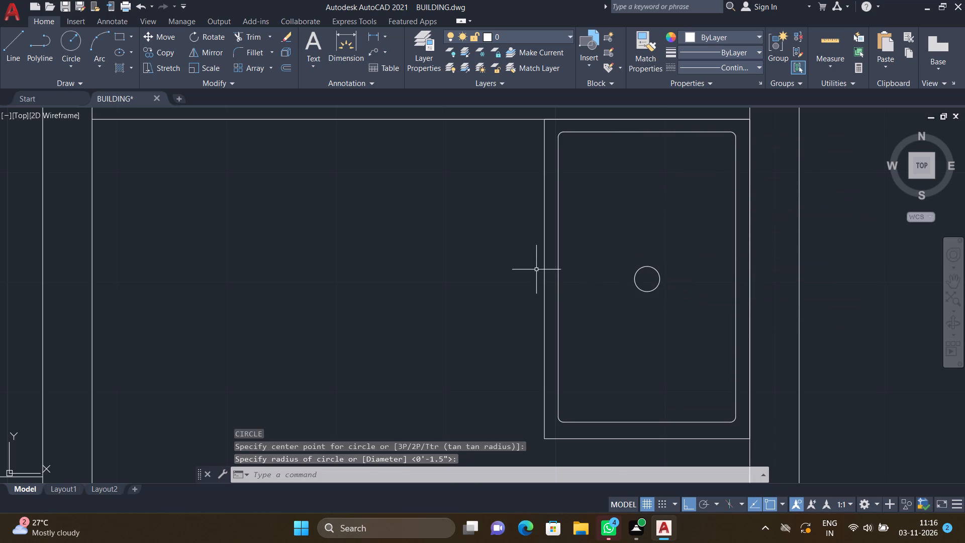
scroll(535, 269, "down", 6)
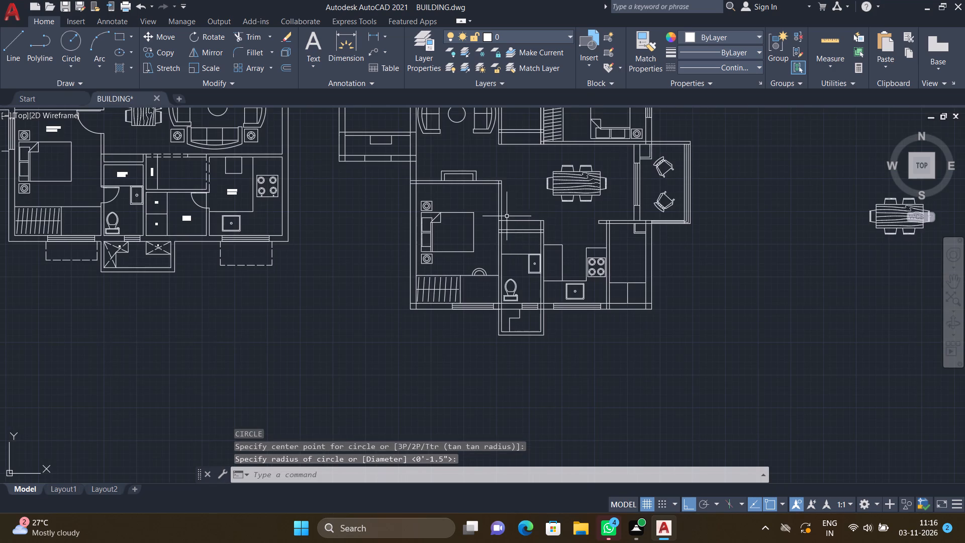
Draw a counter rectangle about 1'-2" deep near the middle of the strip just north of the southern bathroom, spanning the strip's depth.
scroll(507, 216, "up", 4)
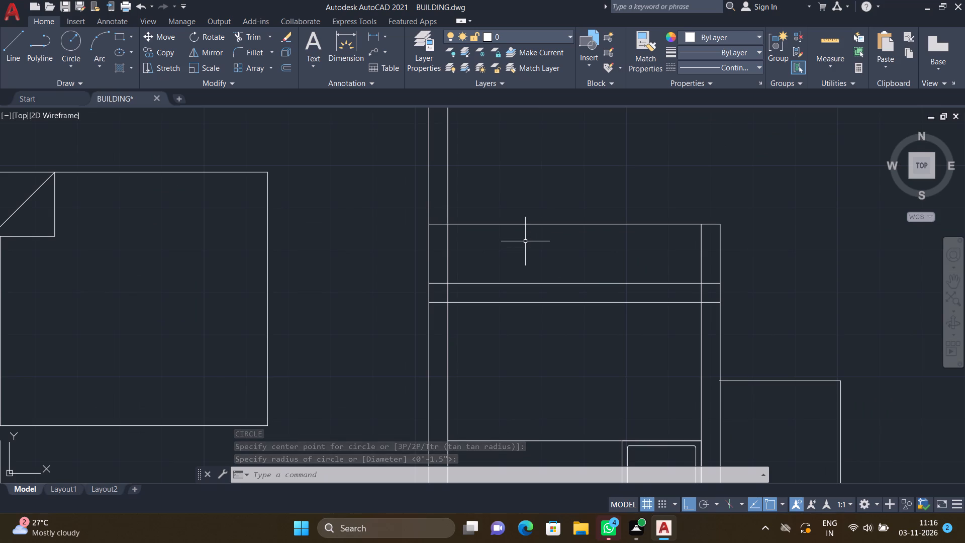
type("rec")
key("Return")
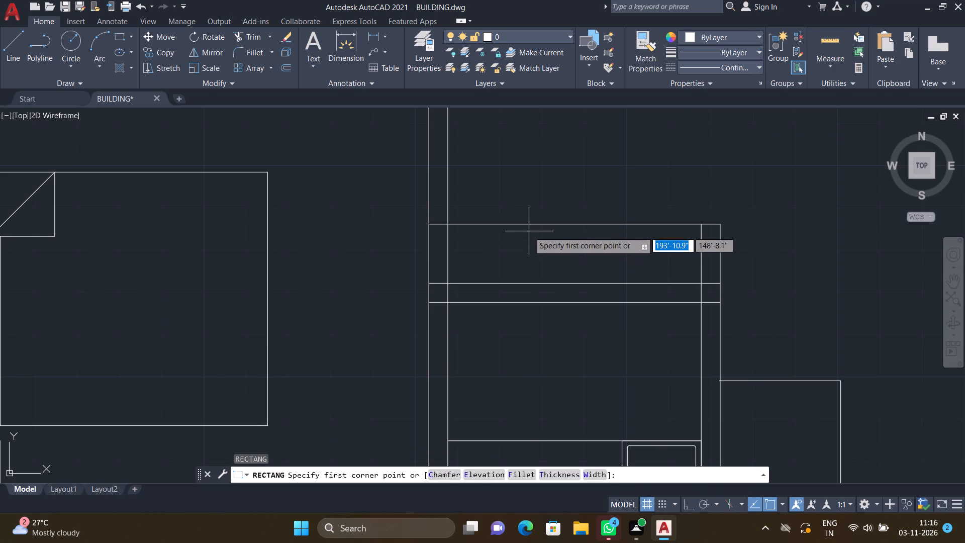
scroll(529, 231, "up", 2)
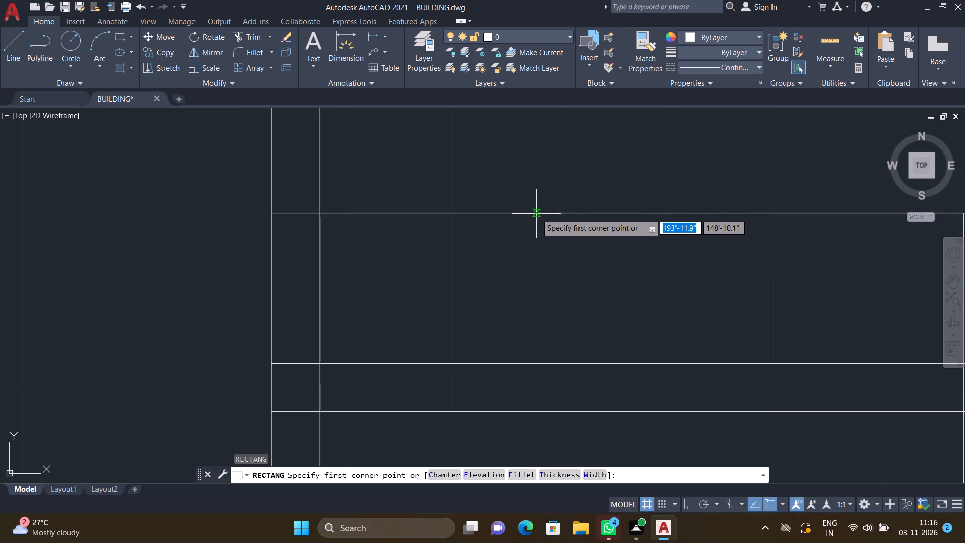
left_click(536, 214)
scroll(717, 344, "down", 2)
scroll(744, 347, "up", 1)
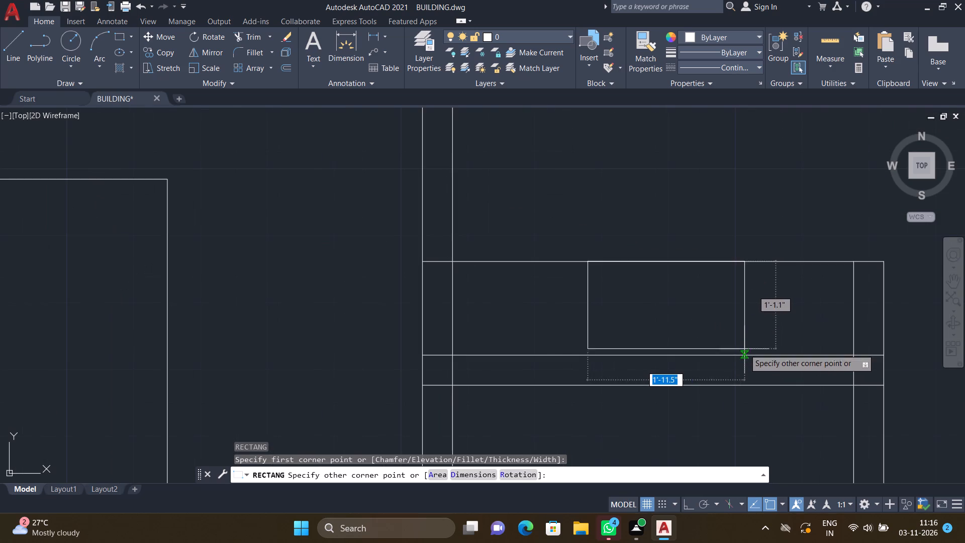
scroll(739, 355, "up", 3)
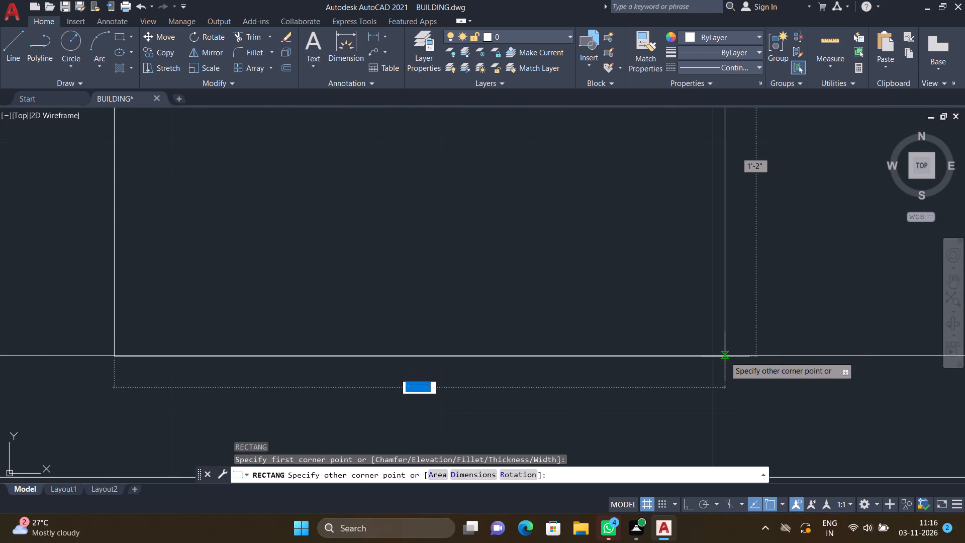
left_click(725, 355)
scroll(598, 323, "down", 3)
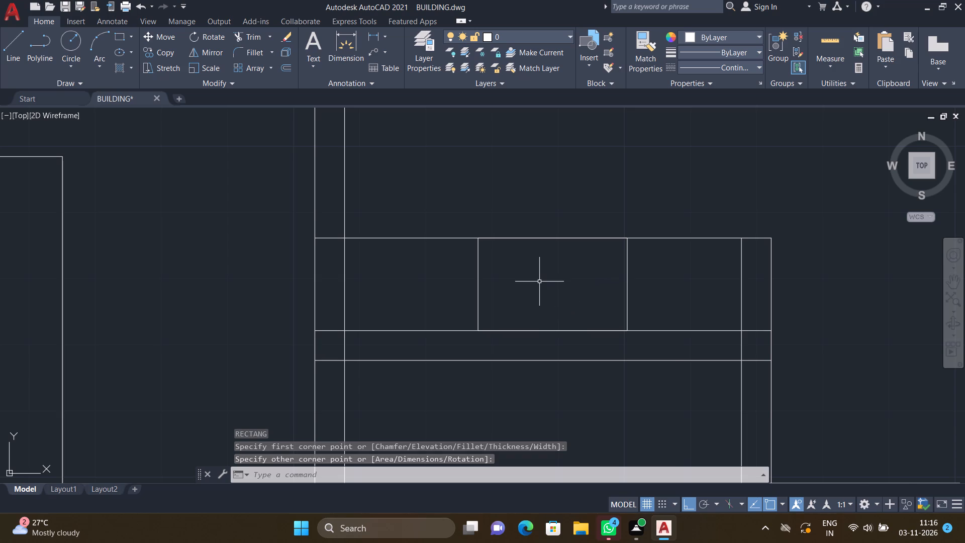
Draw a slightly inset basin rectangle inside the new counter rectangle north of the southern bathroom.
scroll(539, 281, "up", 1)
key("r")
key("e")
key("c")
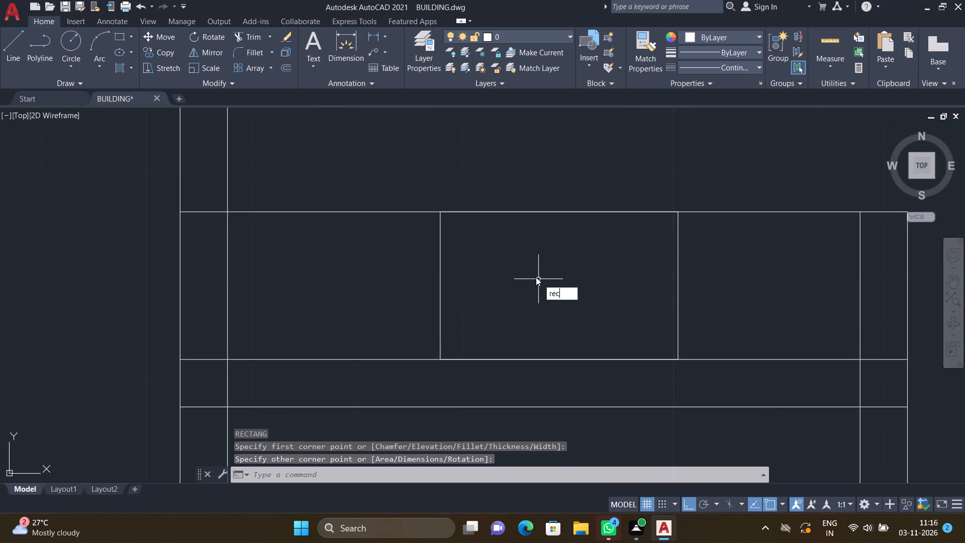
key("Return")
scroll(448, 231, "up", 1)
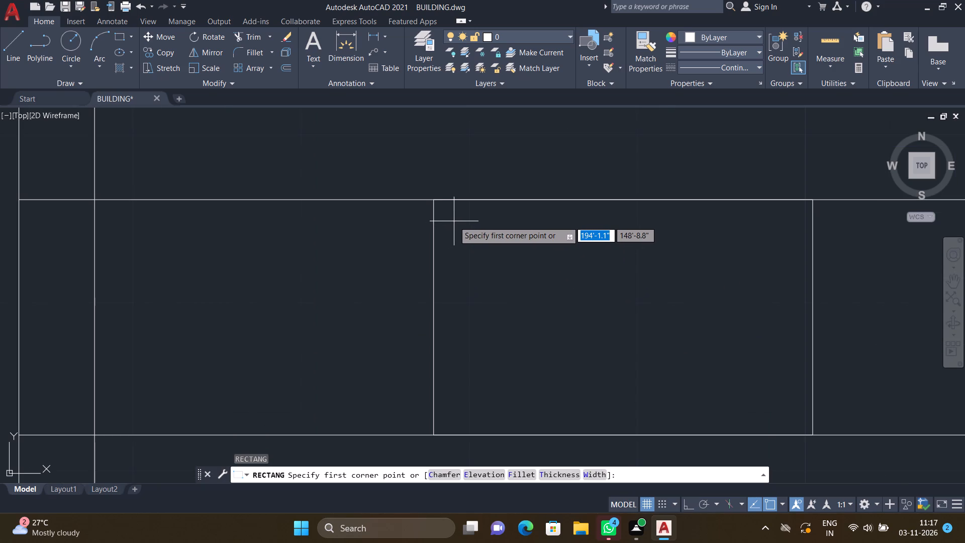
left_click(454, 221)
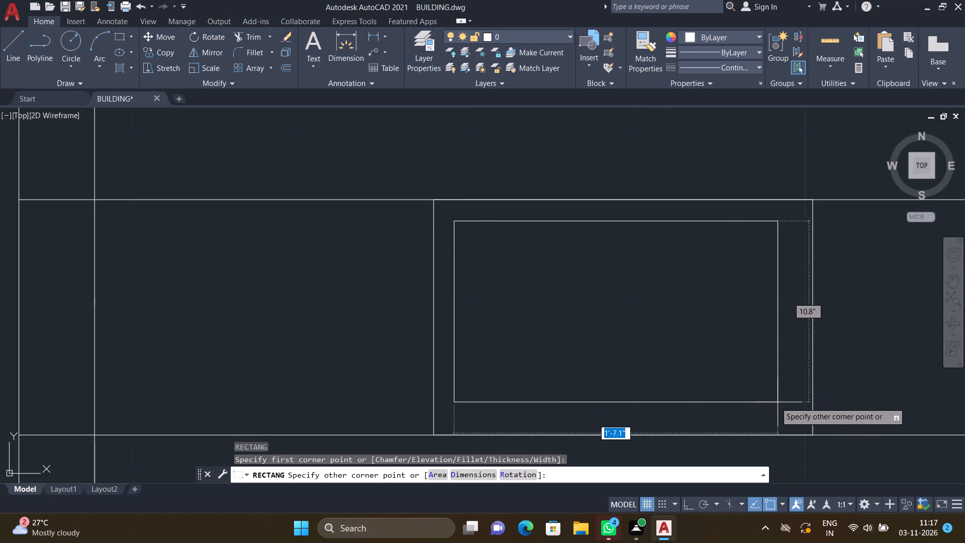
left_click(794, 412)
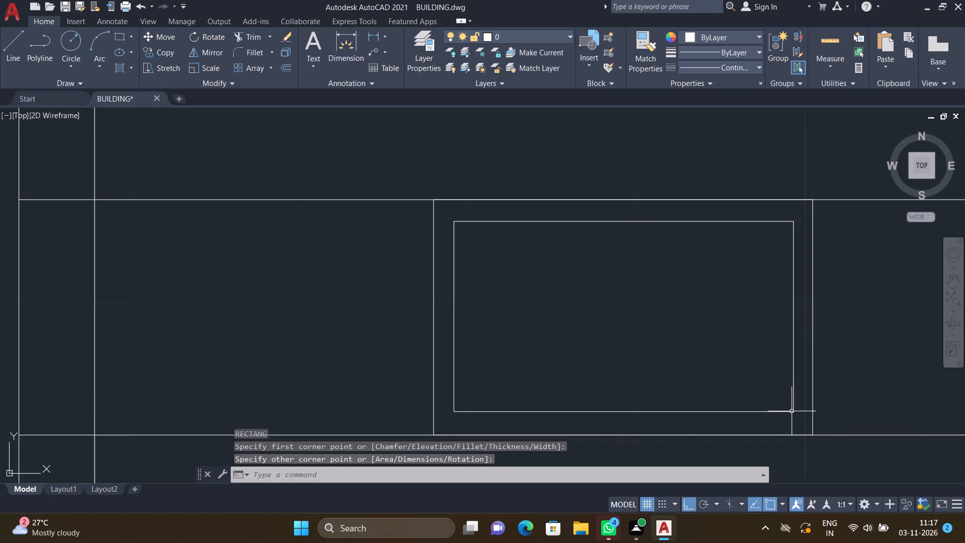
Fillet all four corners of the inset basin rectangle north of the southern bathroom with the 0.5" radius.
scroll(520, 393, "down", 2)
scroll(508, 425, "up", 2)
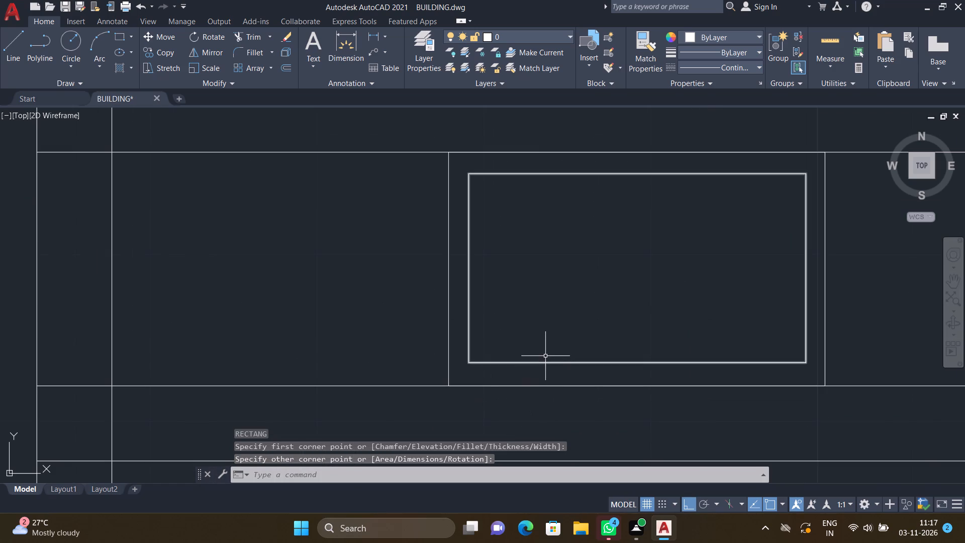
key("f")
key("Return")
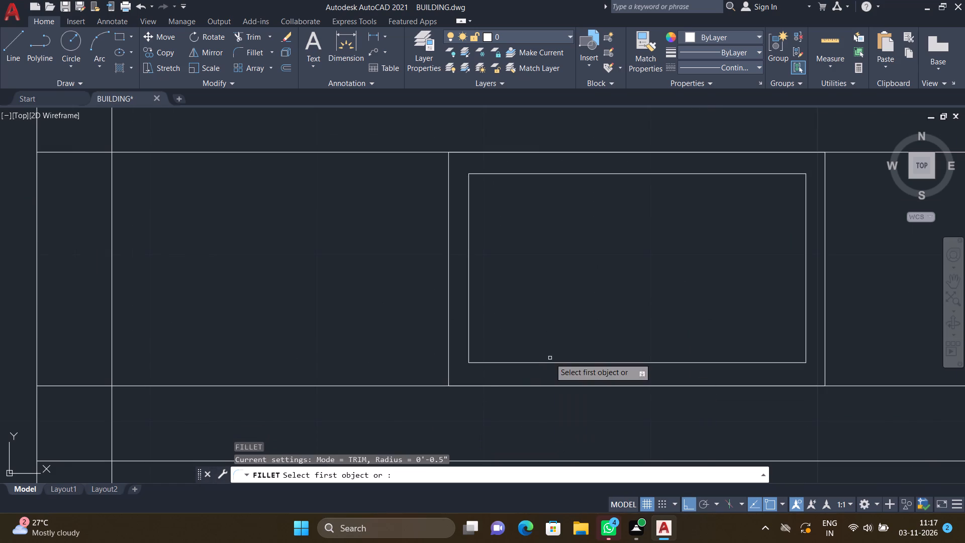
left_click(533, 174)
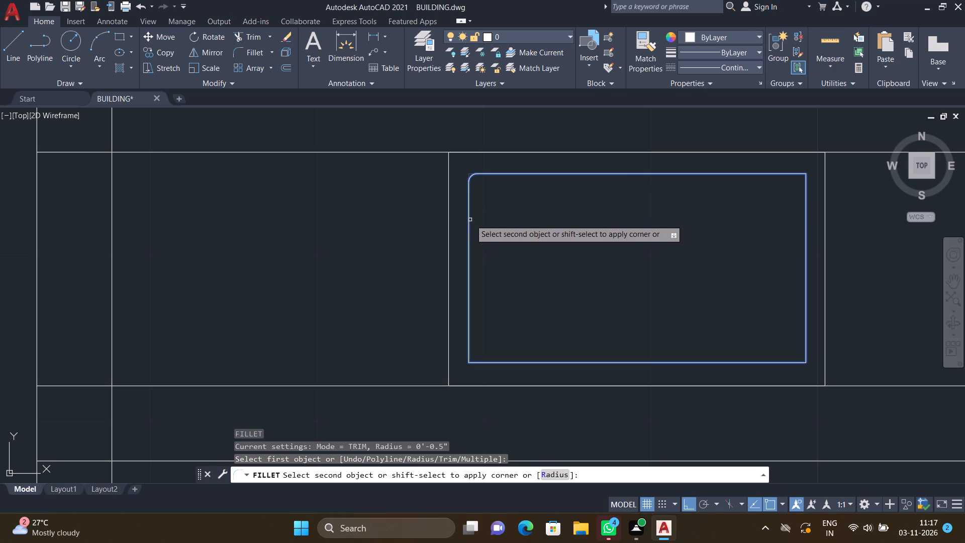
left_click(470, 220)
key("space")
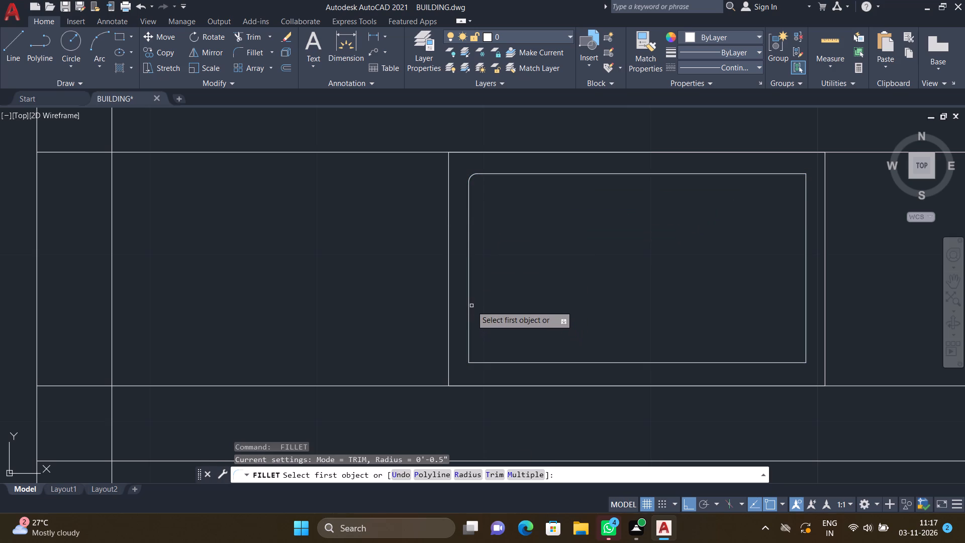
left_click(469, 298)
left_click(507, 364)
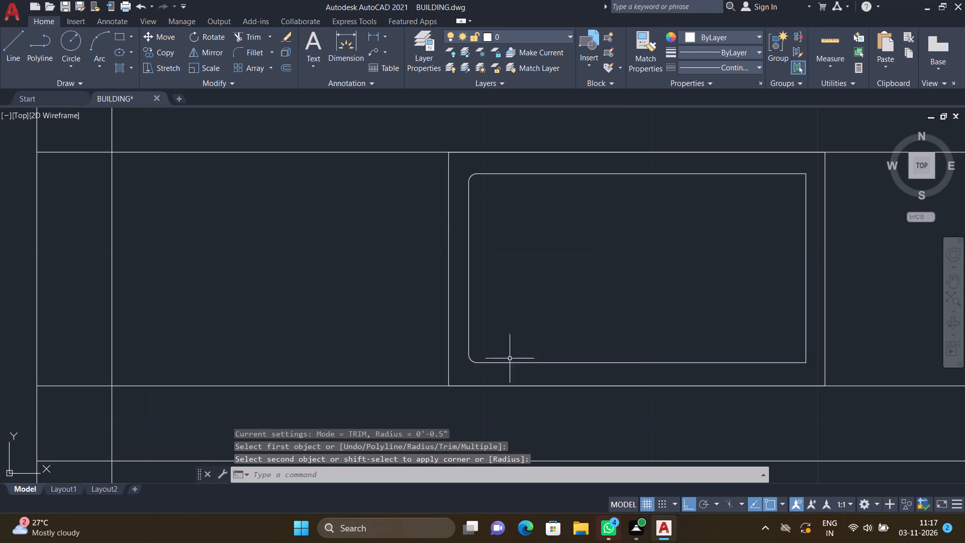
key("space")
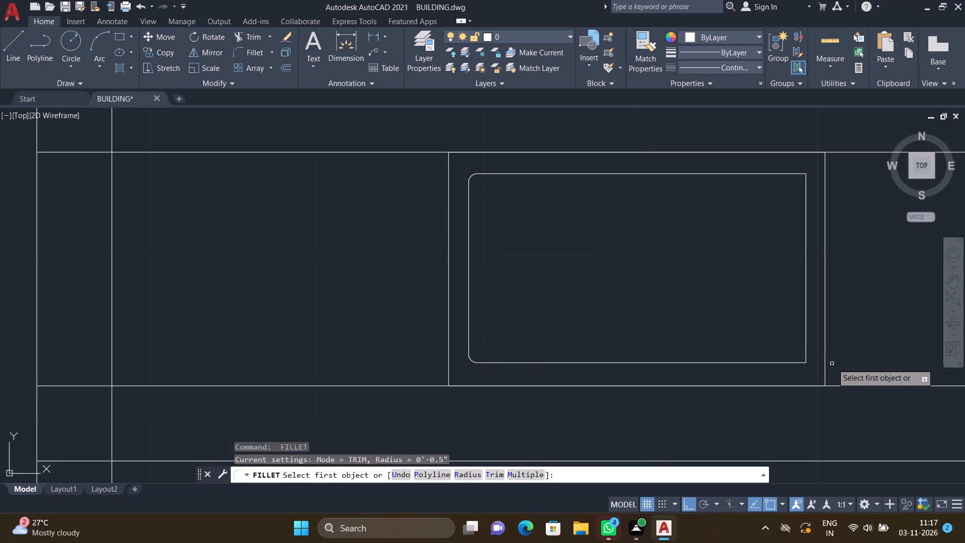
left_click(761, 363)
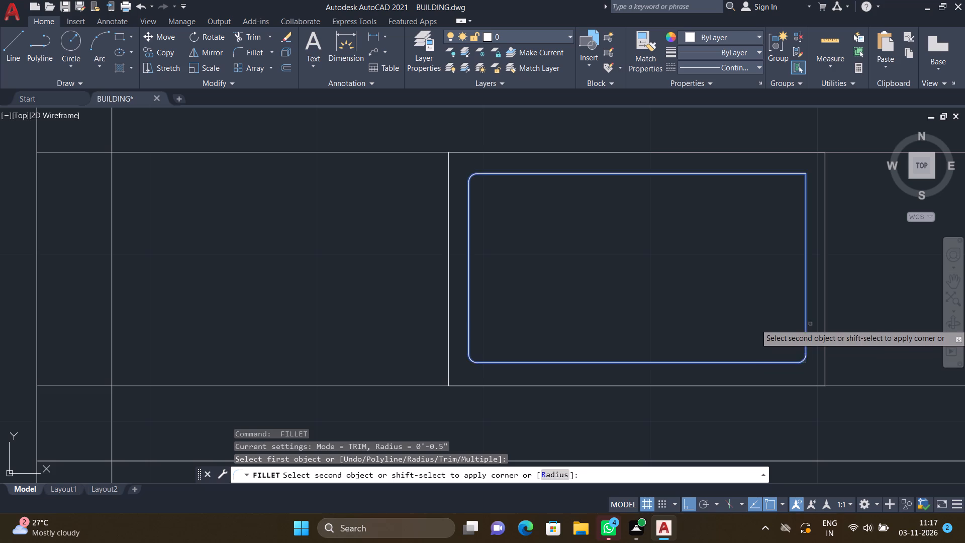
left_click(804, 311)
key("space")
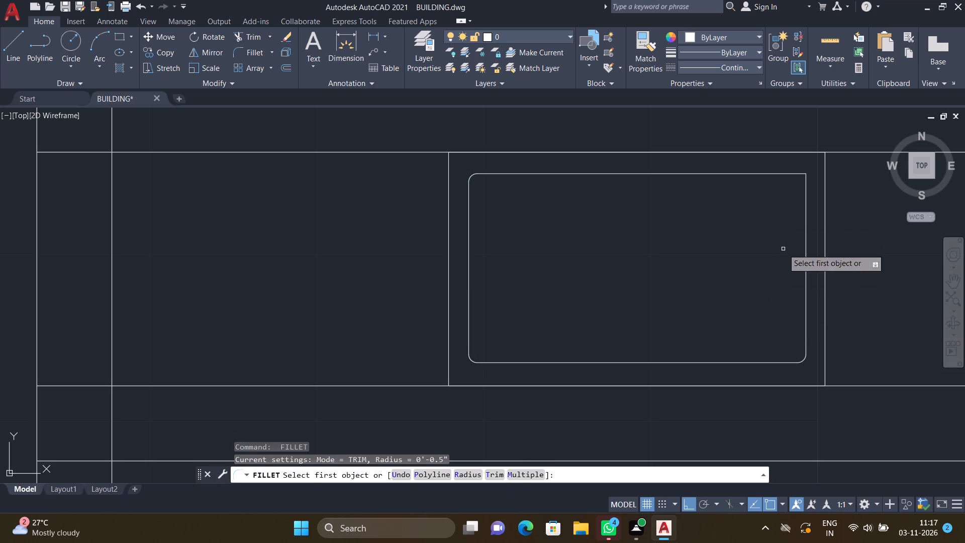
left_click(781, 174)
left_click(807, 208)
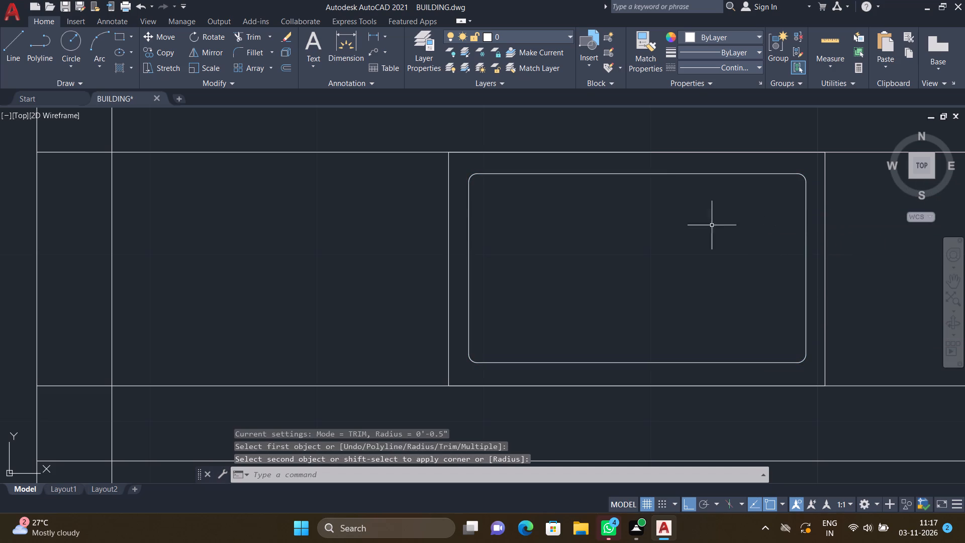
Draw a small drain circle at the centre of the rounded basin rectangle north of the southern bathroom.
key("c")
key("Return")
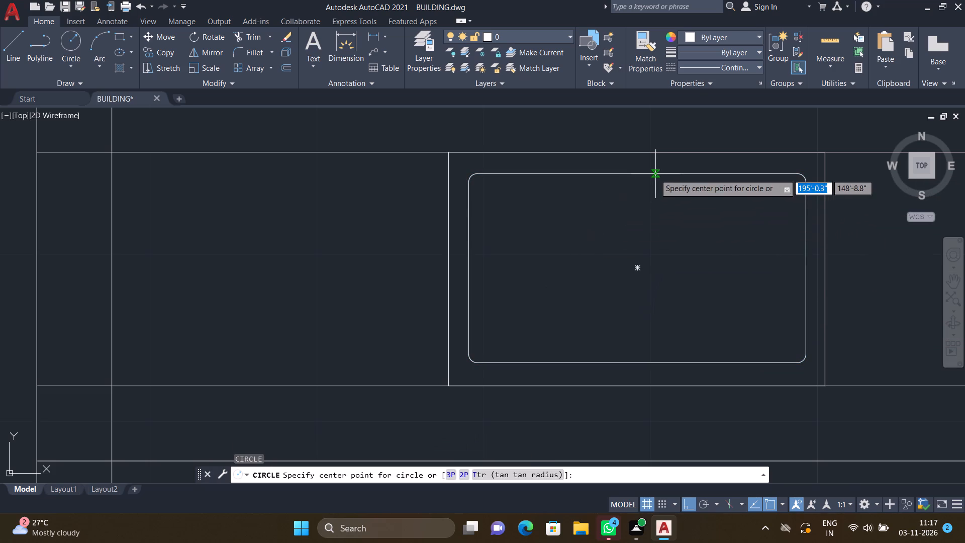
left_click(635, 268)
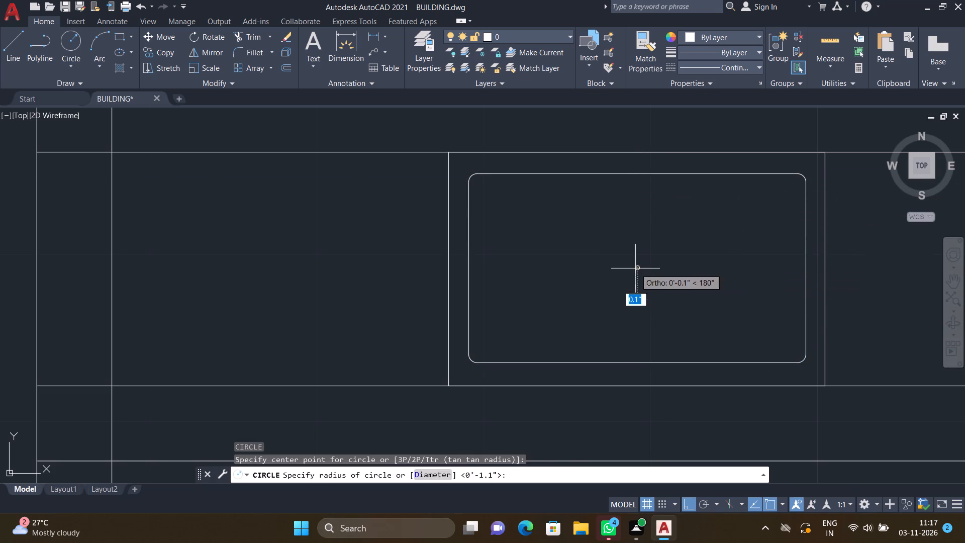
left_click(638, 280)
Copy the northeast door of the larger horizontal door set to the outer west wall line, just north of the southwest bedroom's north wall.
scroll(605, 227, "down", 4)
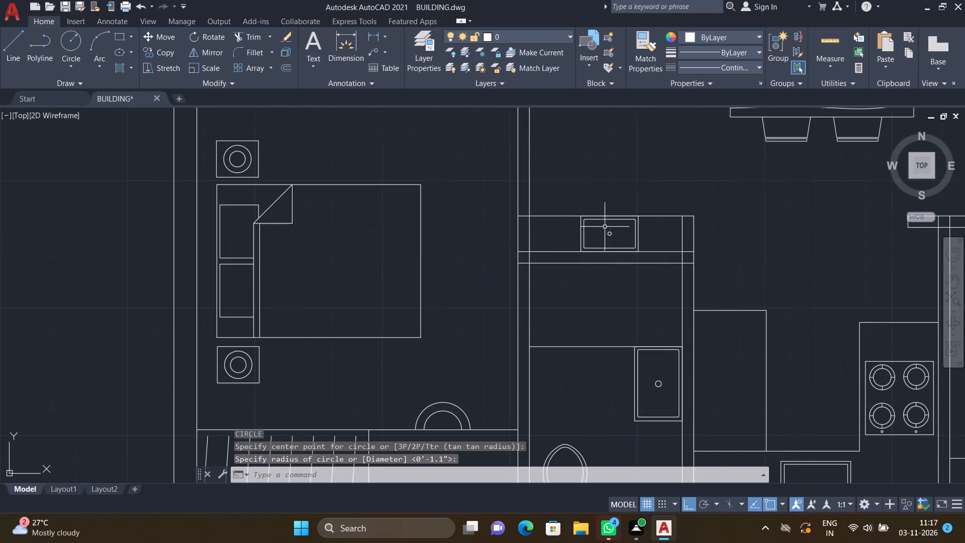
scroll(603, 225, "down", 5)
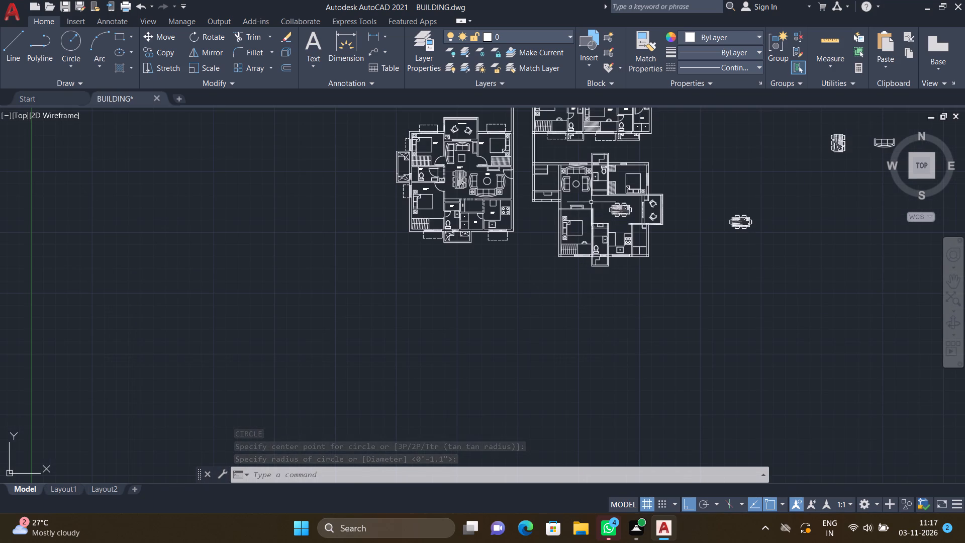
scroll(676, 145, "down", 4)
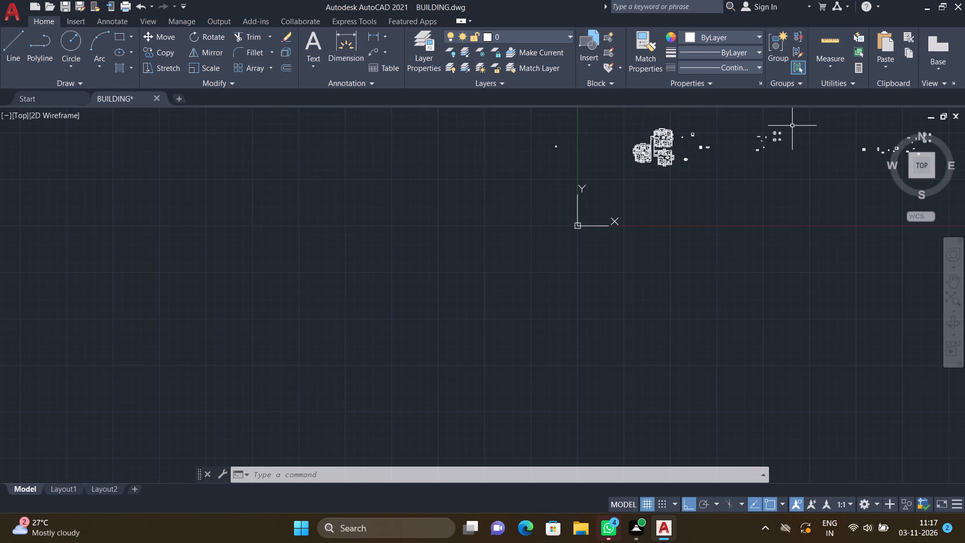
scroll(785, 126, "up", 4)
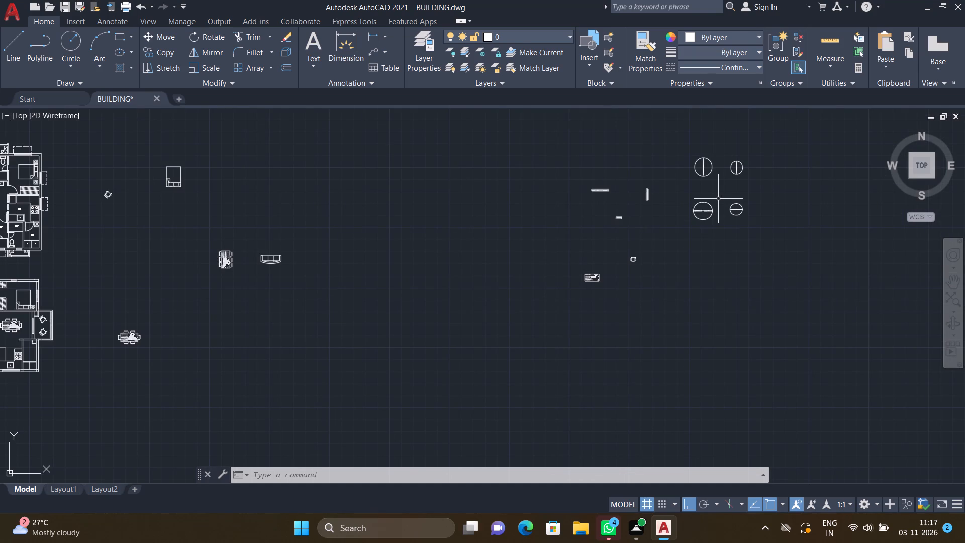
scroll(706, 207, "up", 2)
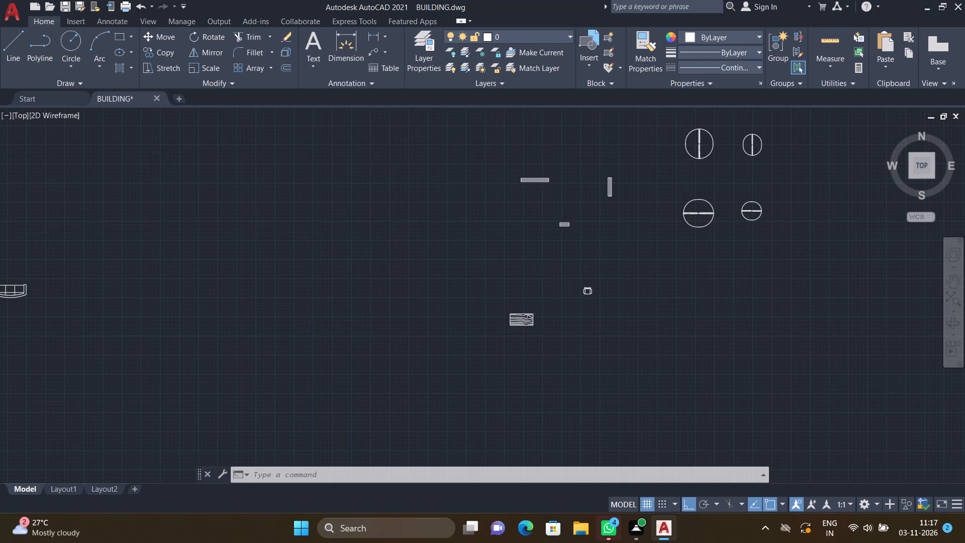
key("c")
key("o")
key("Return")
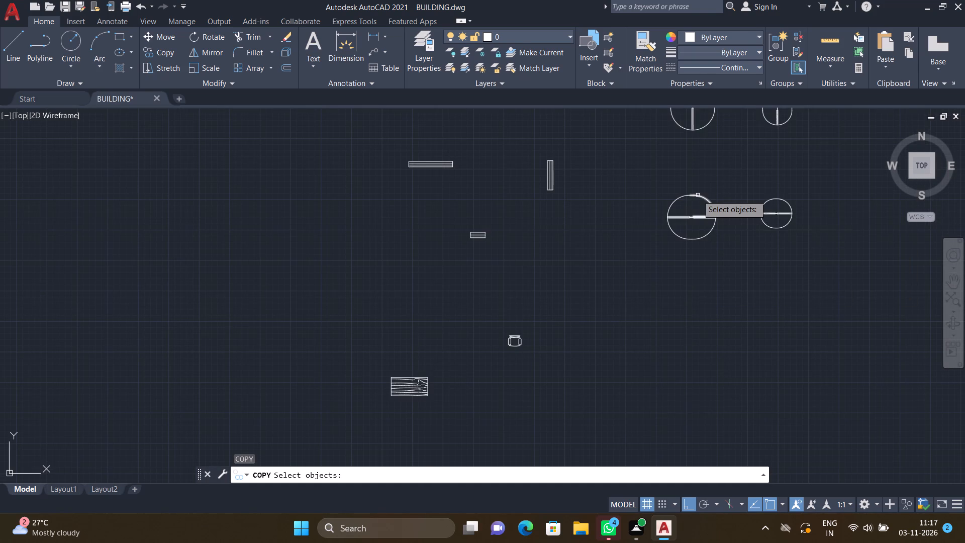
left_click(708, 200)
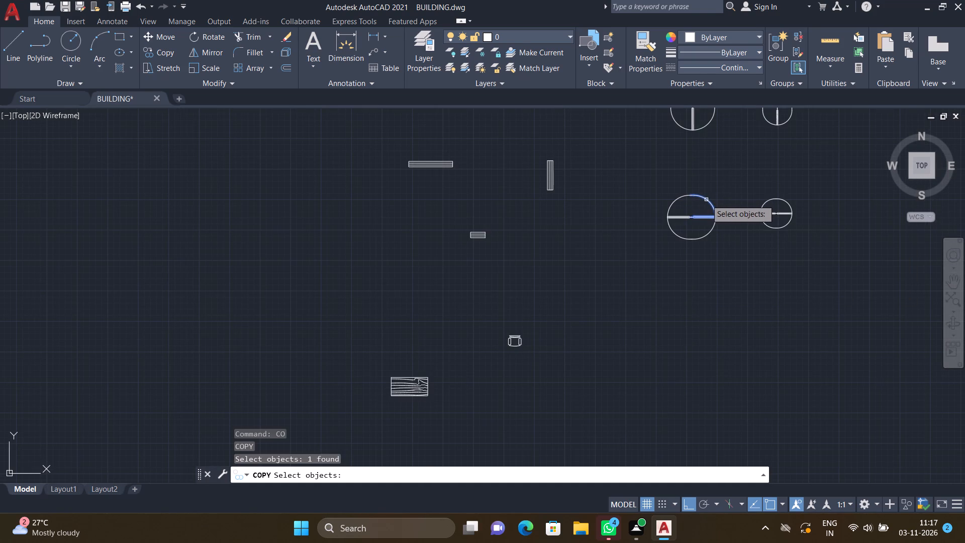
key("Return")
scroll(690, 222, "up", 3)
left_click(691, 203)
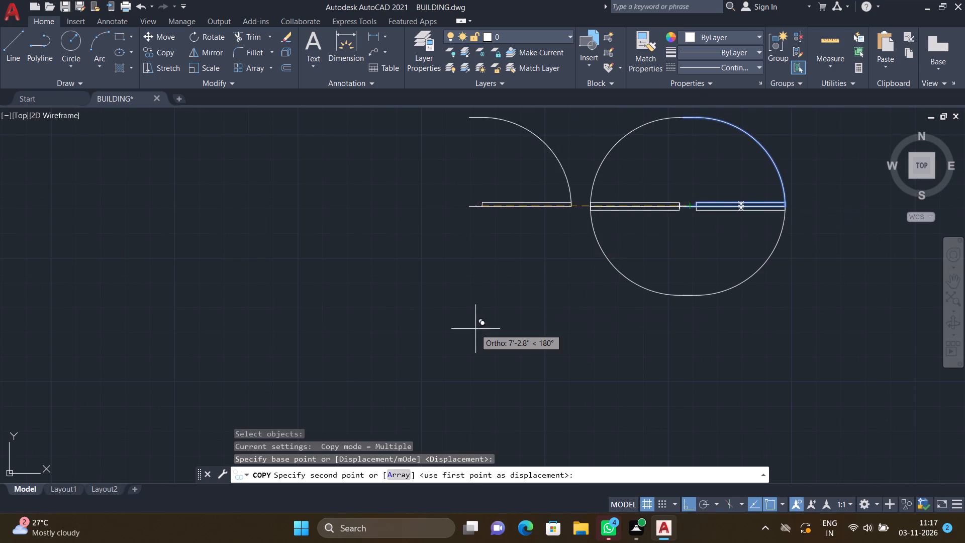
scroll(474, 329, "down", 6)
key("F8")
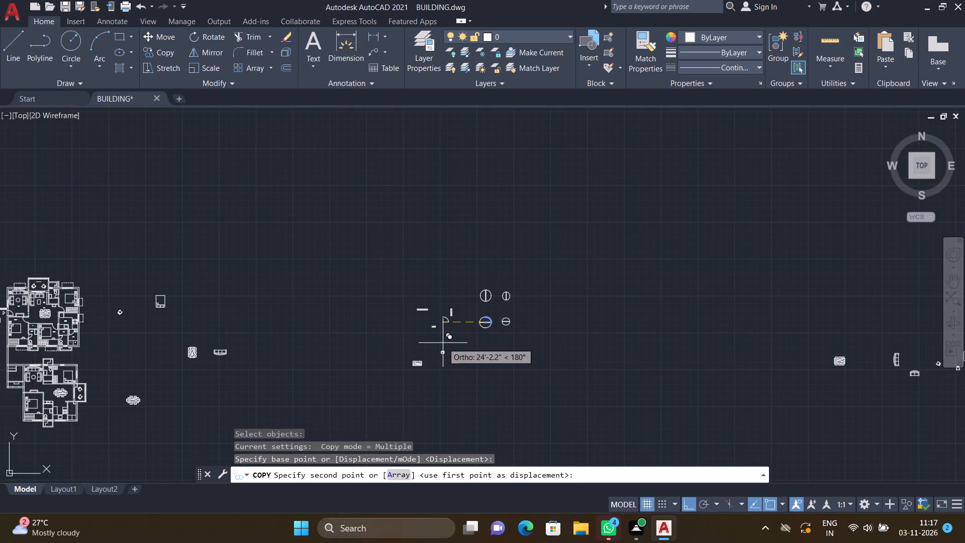
scroll(394, 300, "down", 3)
scroll(234, 365, "up", 4)
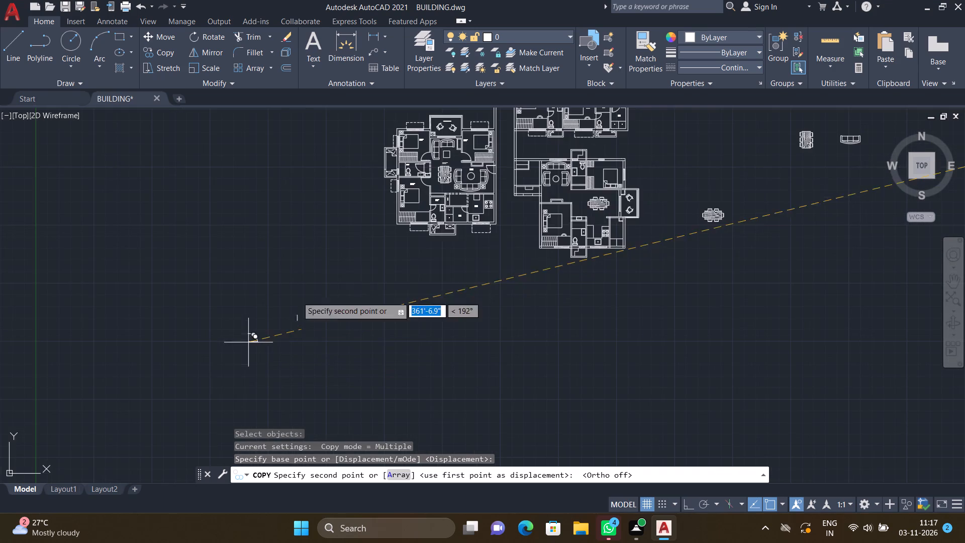
scroll(558, 181, "up", 2)
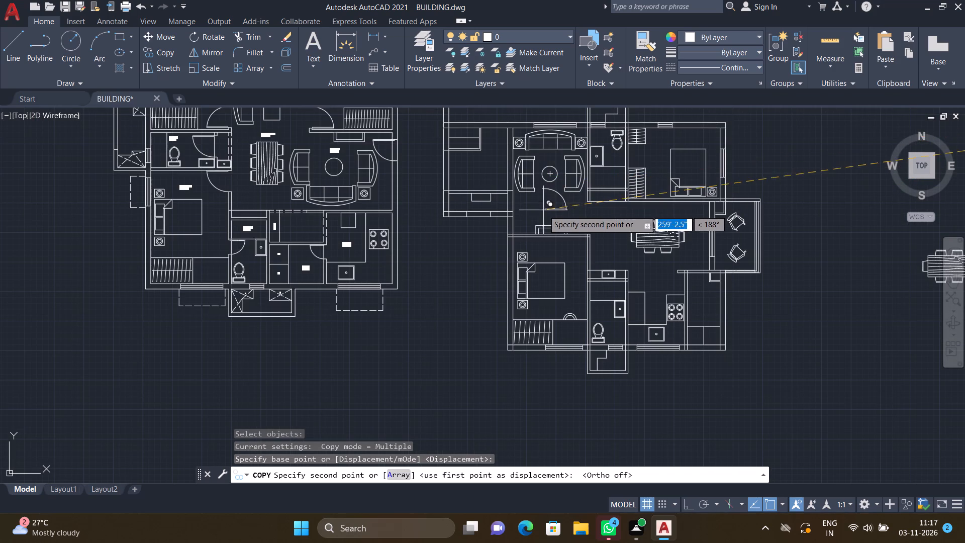
scroll(516, 221, "up", 3)
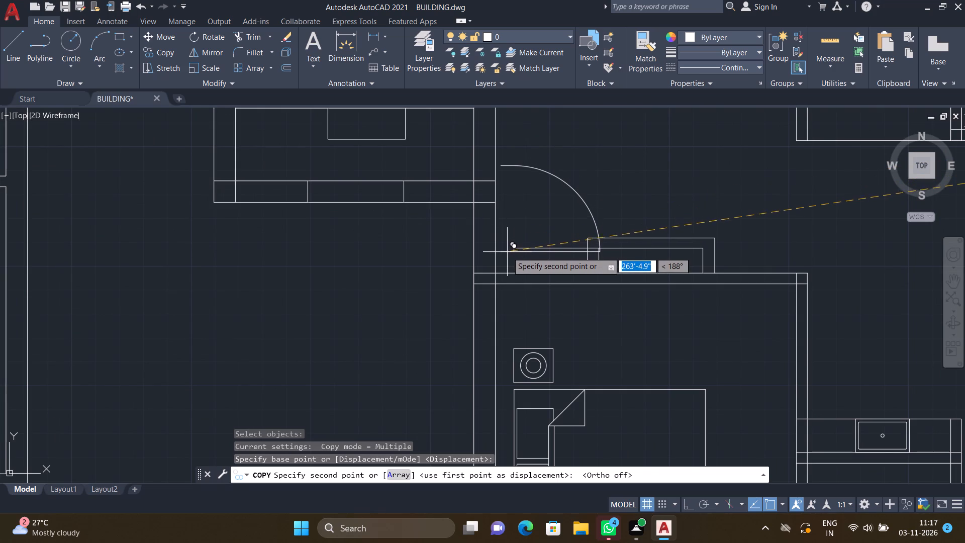
scroll(487, 267, "up", 3)
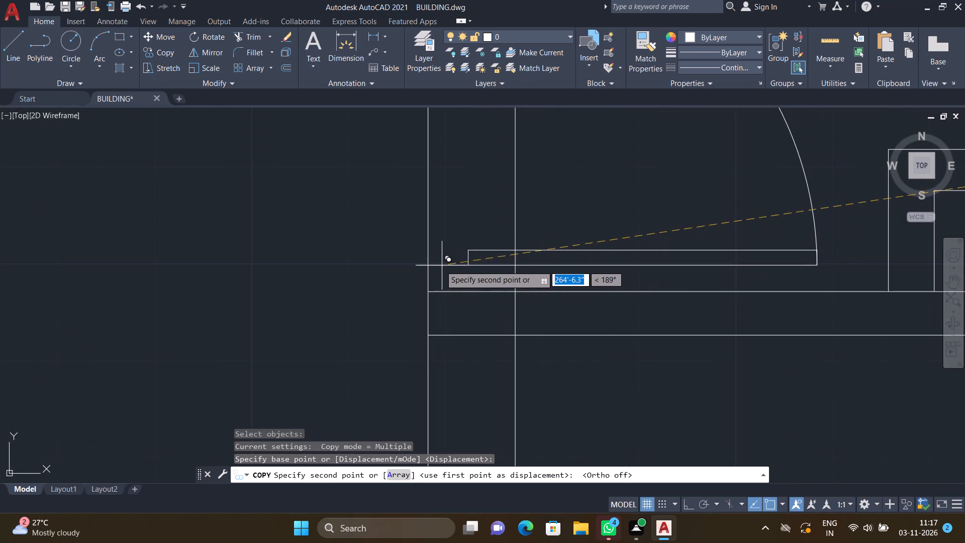
left_click(428, 261)
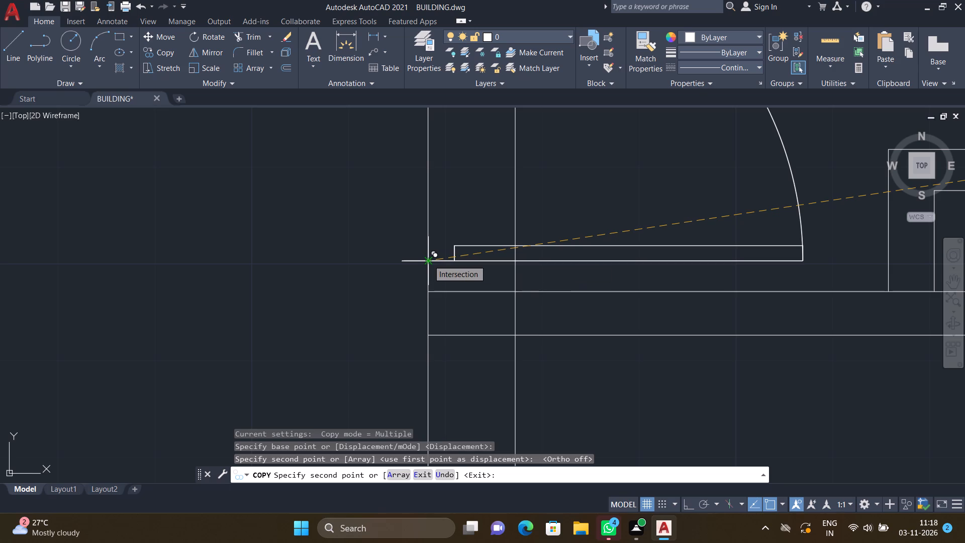
Erase the door copy just placed on the outer west wall line, north of the southwest bedroom.
key("Escape")
left_click(479, 260)
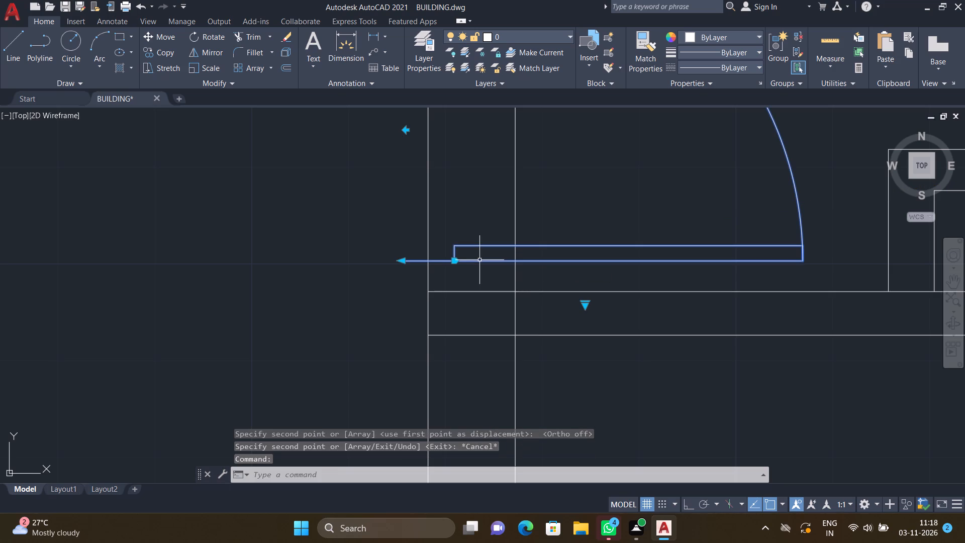
key("Delete")
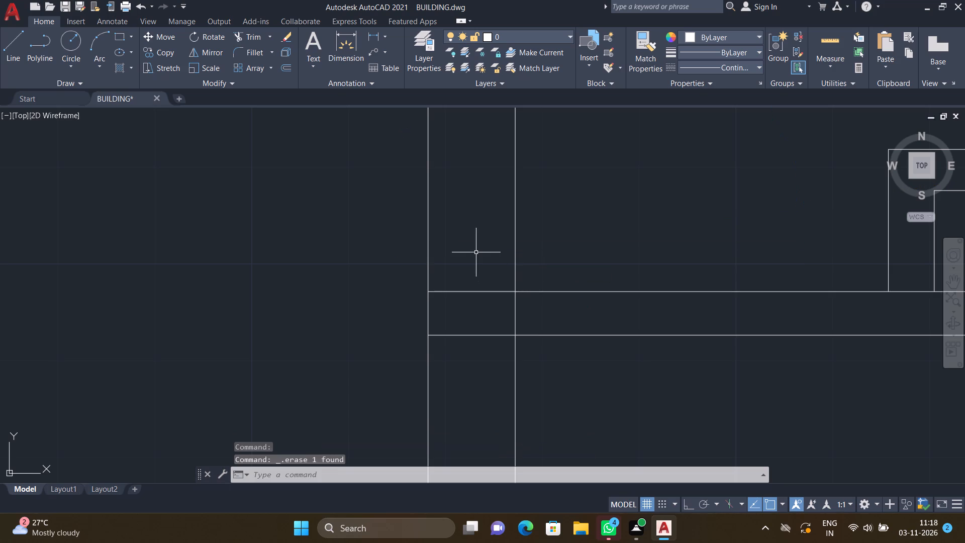
Copy the northeast door of the larger horizontal door set into the west entrance opening, just north of the southwest bedroom's north wall.
key("F8")
scroll(474, 253, "down", 5)
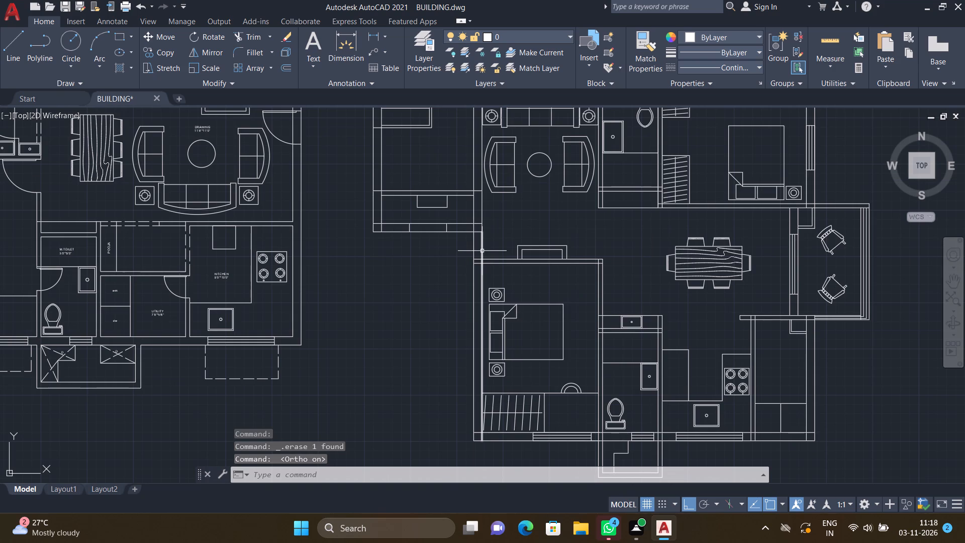
key("F8")
scroll(504, 256, "down", 5)
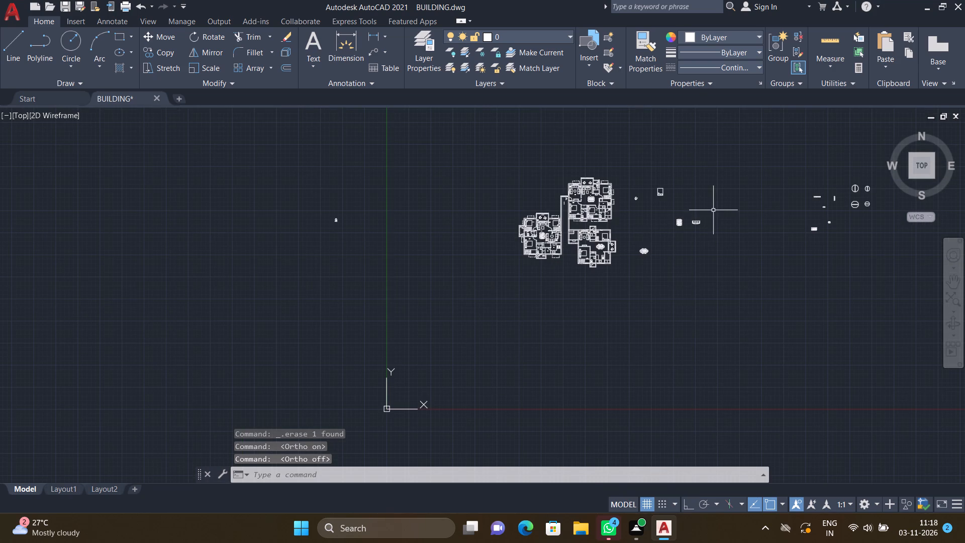
scroll(871, 208, "up", 4)
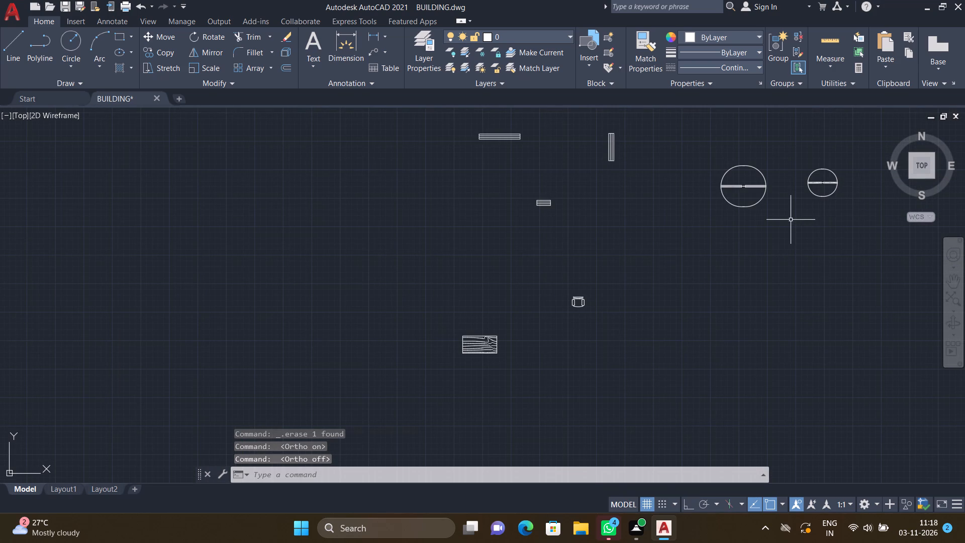
key("c")
key("o")
key("Return")
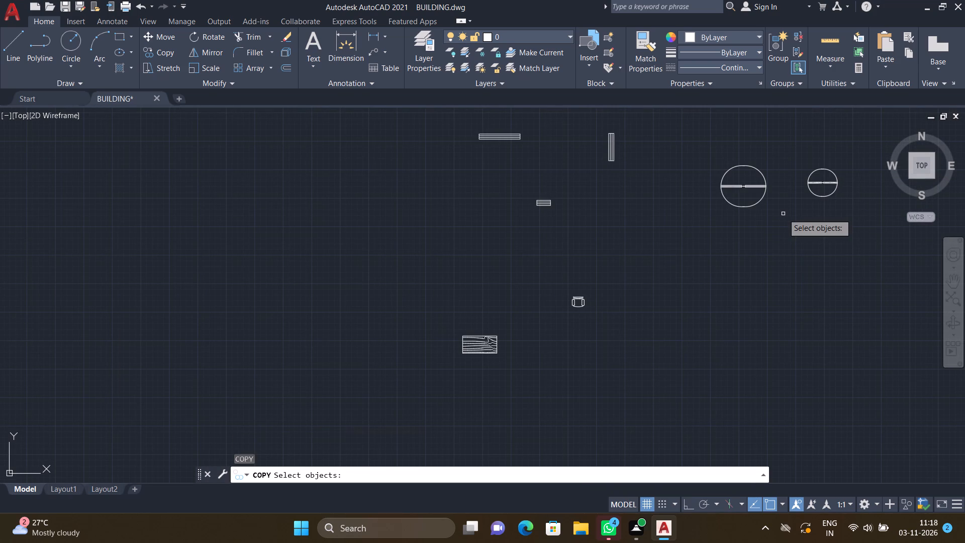
left_click(758, 170)
key("Return")
scroll(734, 185, "up", 2)
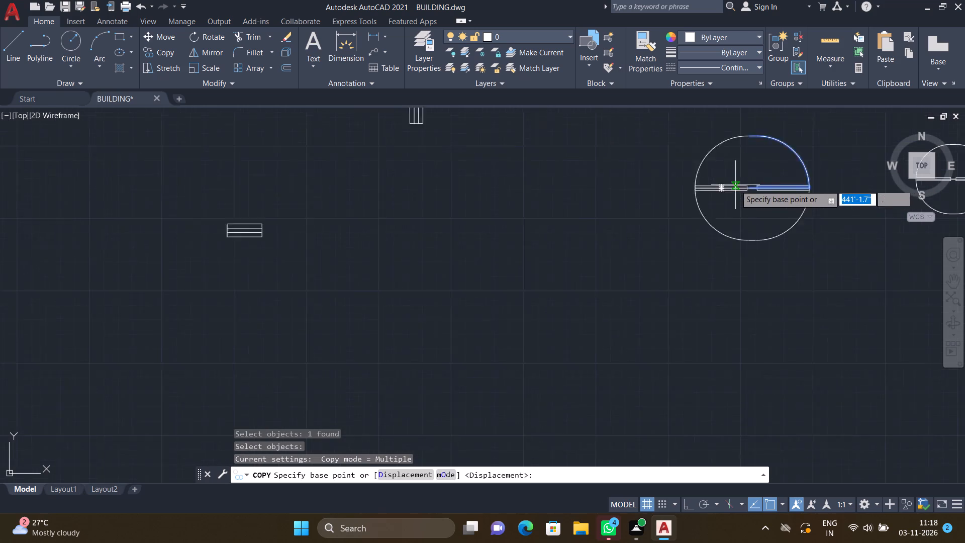
scroll(735, 185, "up", 1)
left_click(757, 188)
scroll(514, 286, "down", 5)
scroll(430, 308, "down", 5)
scroll(468, 336, "up", 4)
scroll(274, 323, "up", 4)
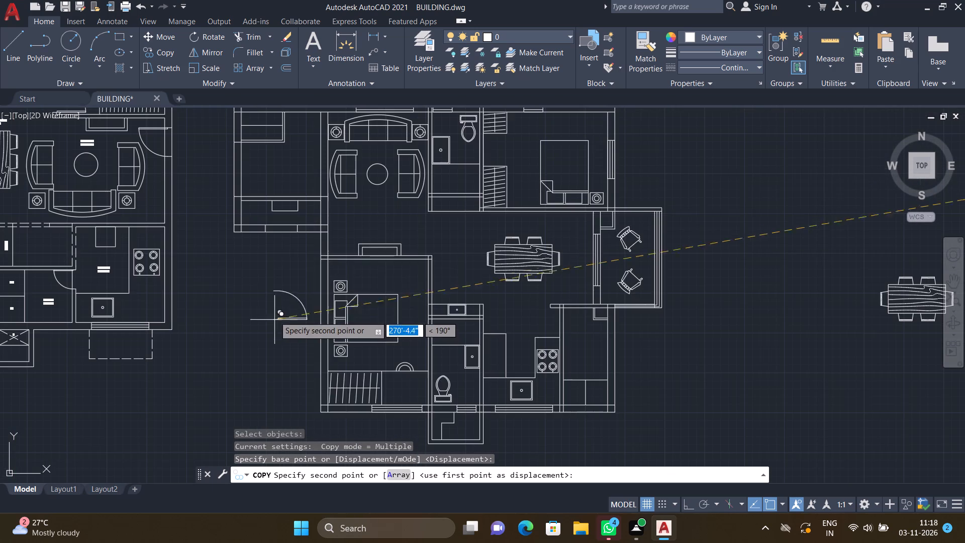
scroll(318, 225, "up", 2)
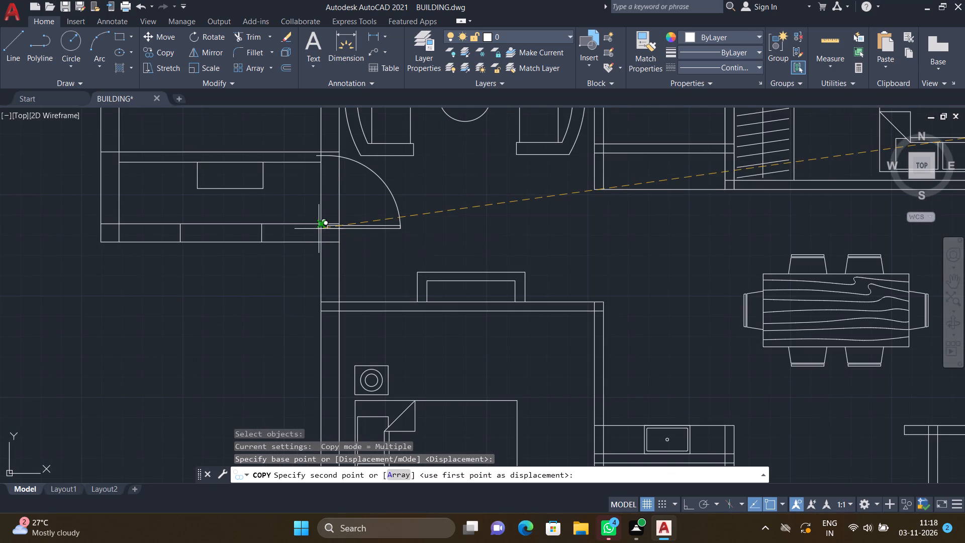
scroll(332, 253, "up", 2)
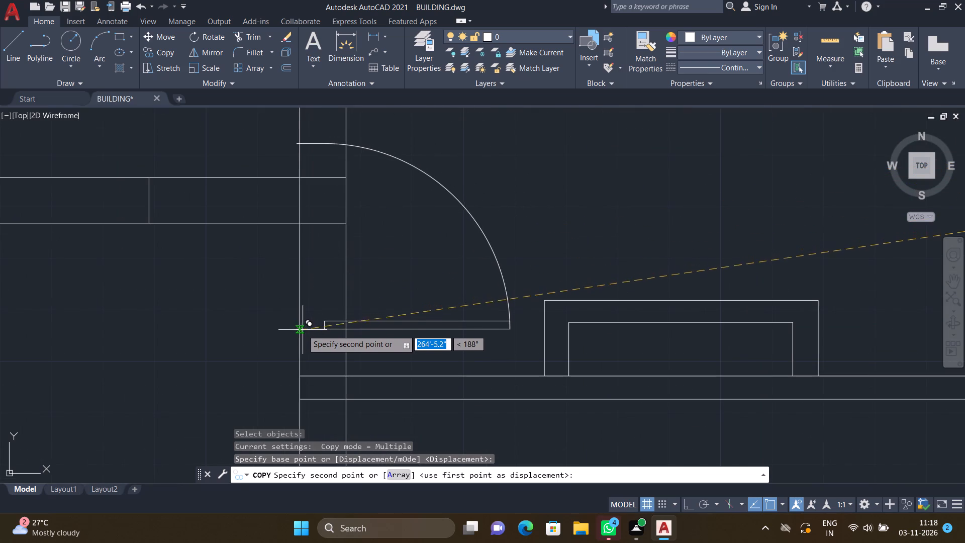
scroll(304, 336, "up", 1)
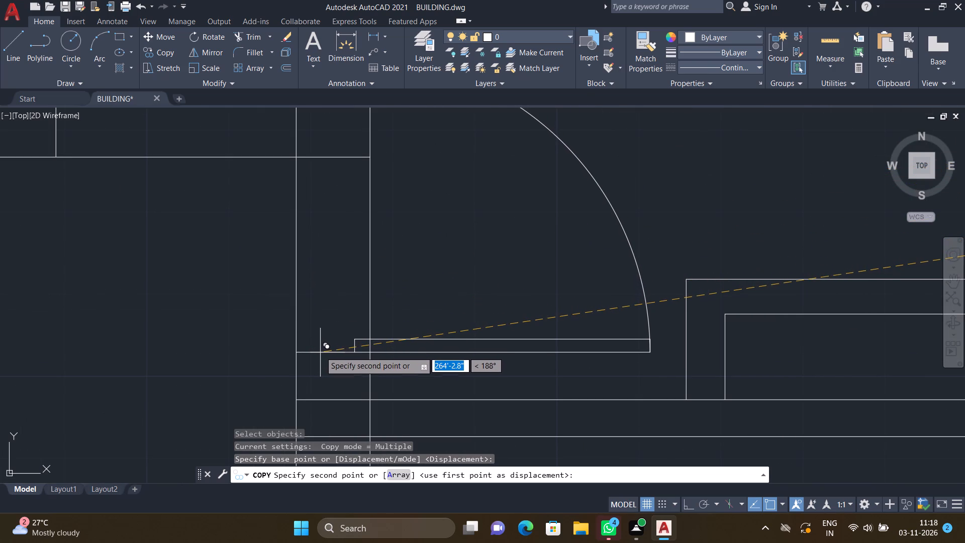
left_click(320, 351)
key("Return")
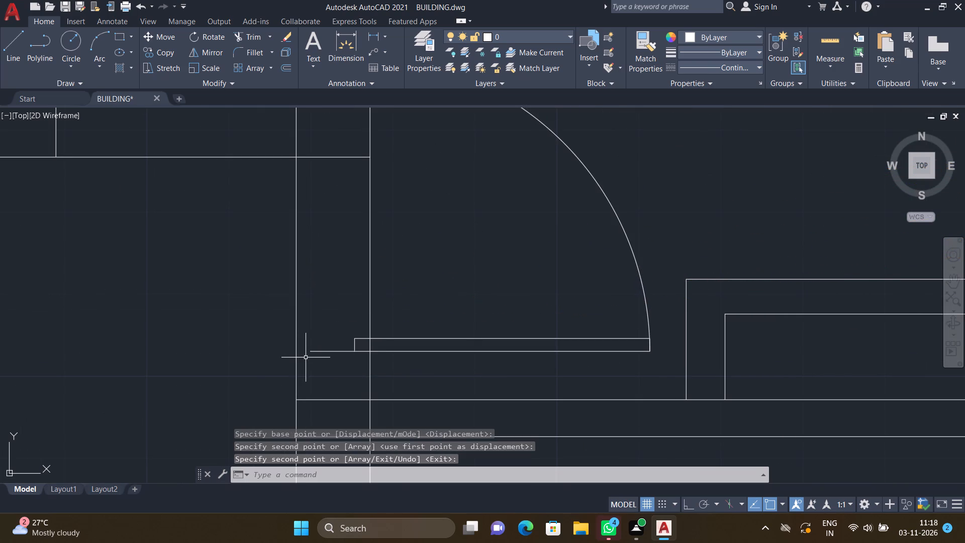
Move the new entrance door straight west so its hinge end meets the outer west wall line.
scroll(312, 357, "up", 1)
key("m")
key("Return")
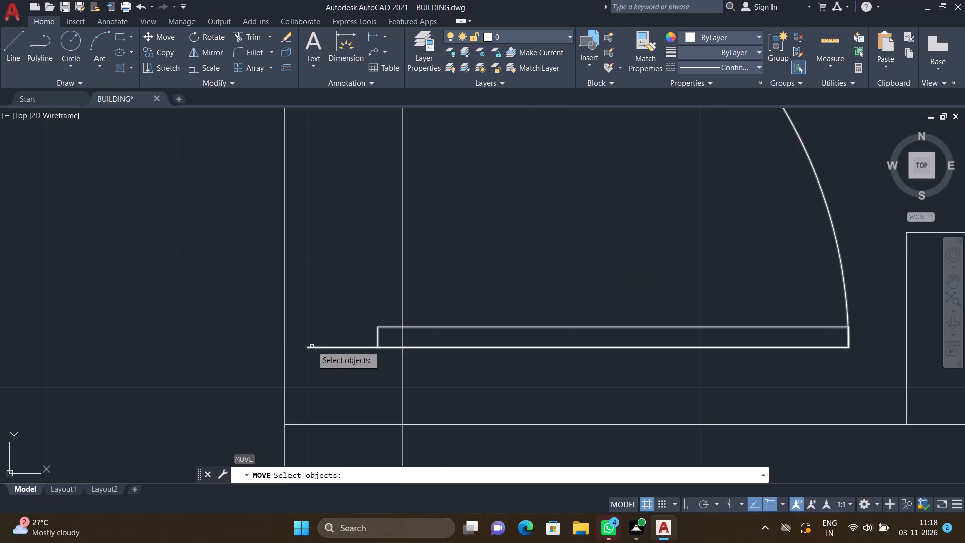
key("F8")
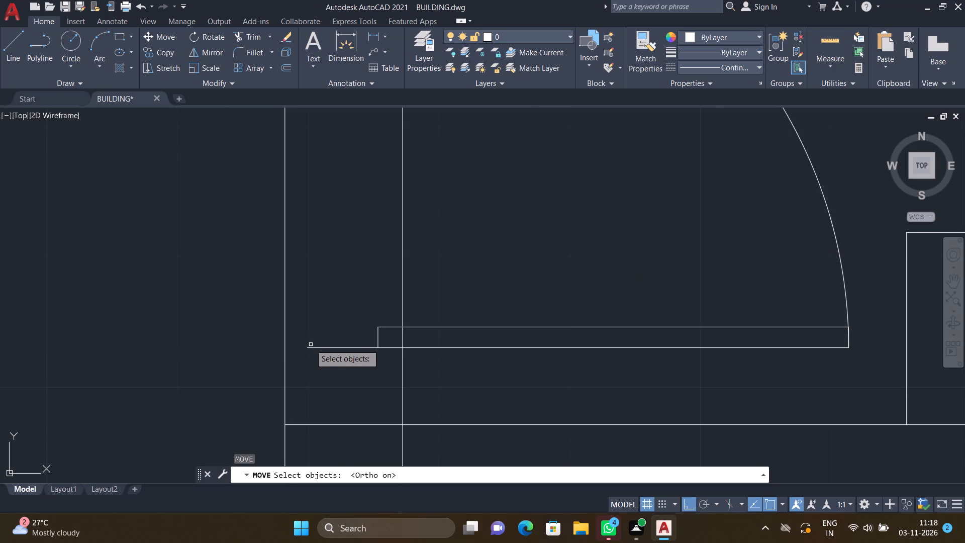
left_click(316, 347)
key("Return")
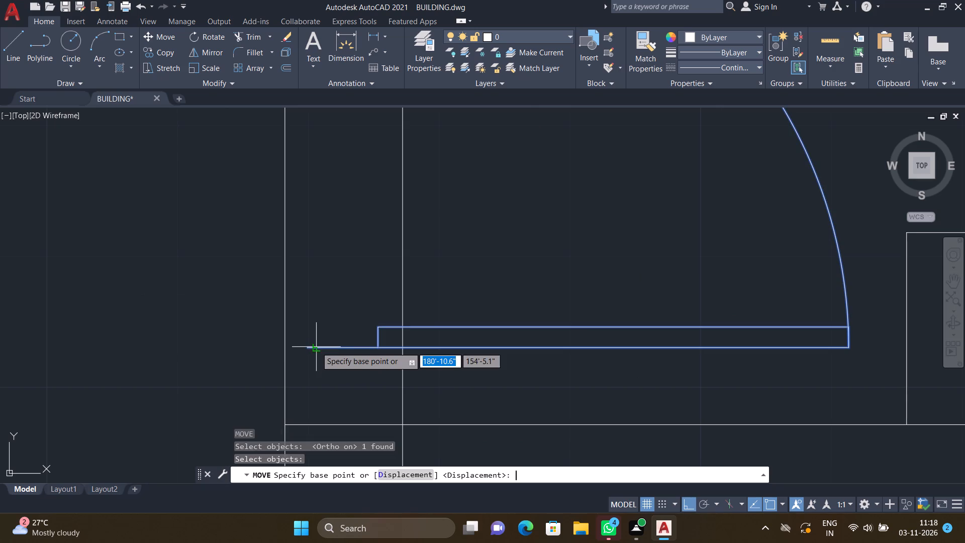
scroll(310, 356, "up", 1)
left_click(306, 342)
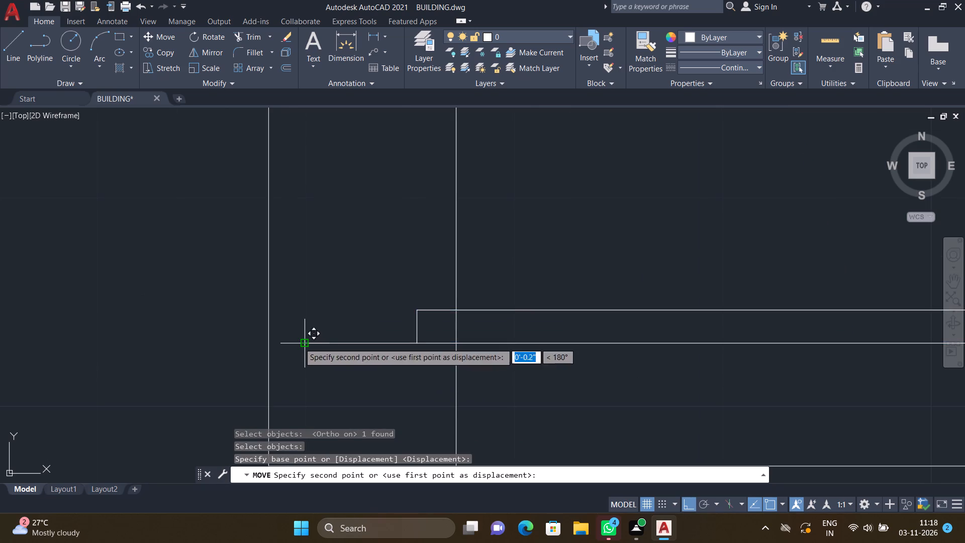
left_click(266, 345)
scroll(353, 286, "down", 5)
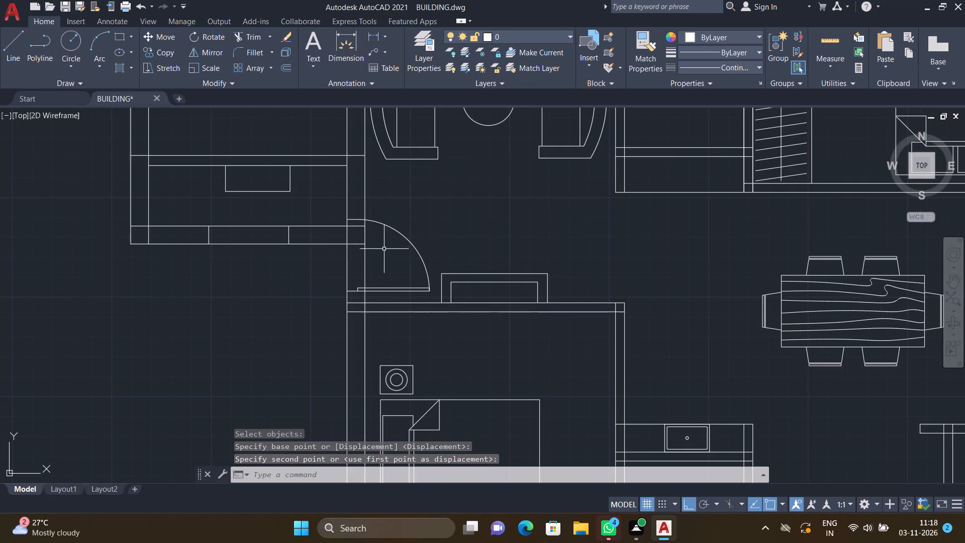
Move the entrance door straight south about 5" along the outer west wall line, towards the southwest bedroom's north wall.
scroll(368, 292, "up", 2)
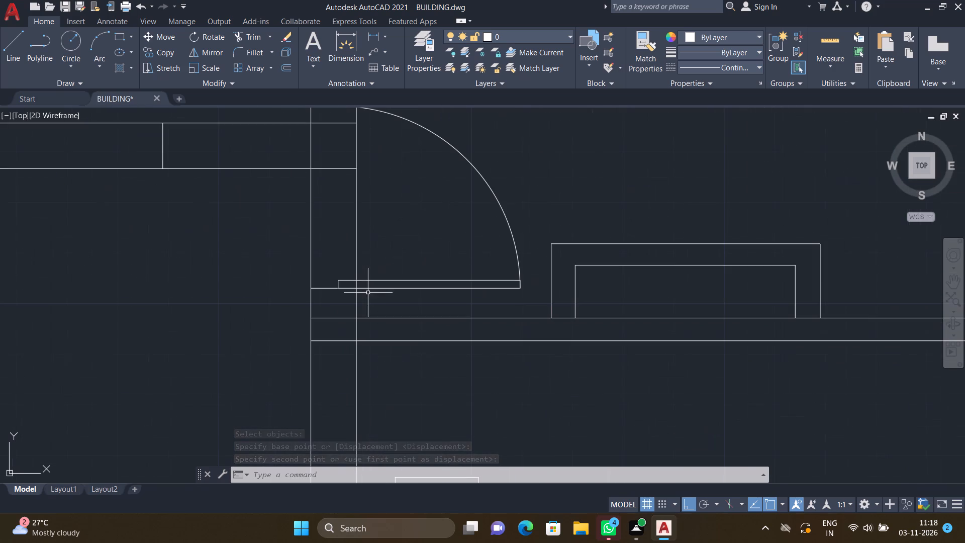
key("m")
key("Return")
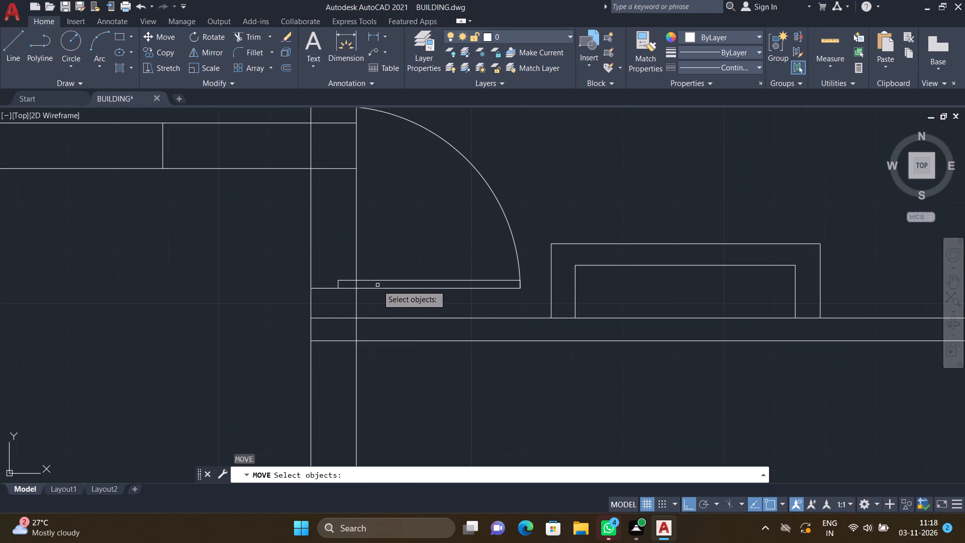
left_click(379, 290)
key("Return")
scroll(315, 301, "up", 3)
left_click(292, 255)
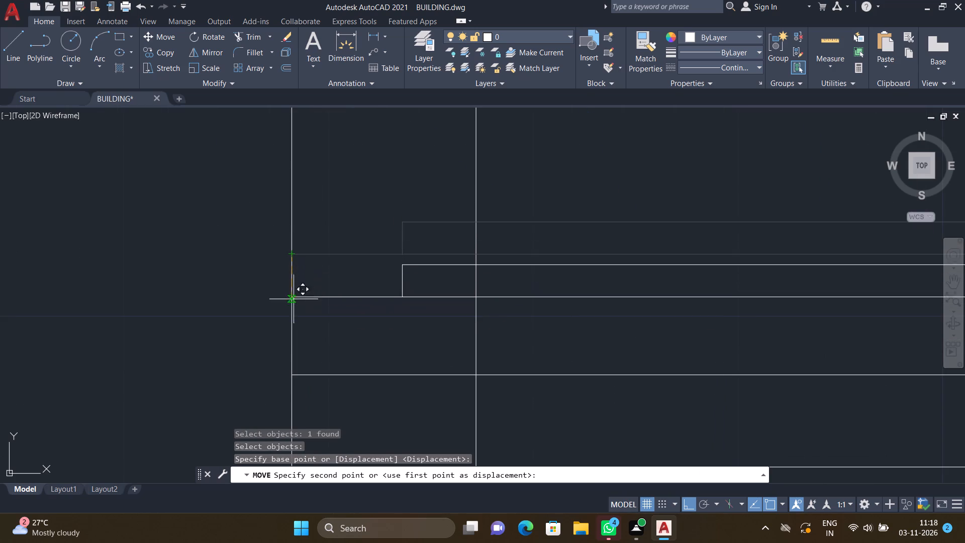
left_click(291, 357)
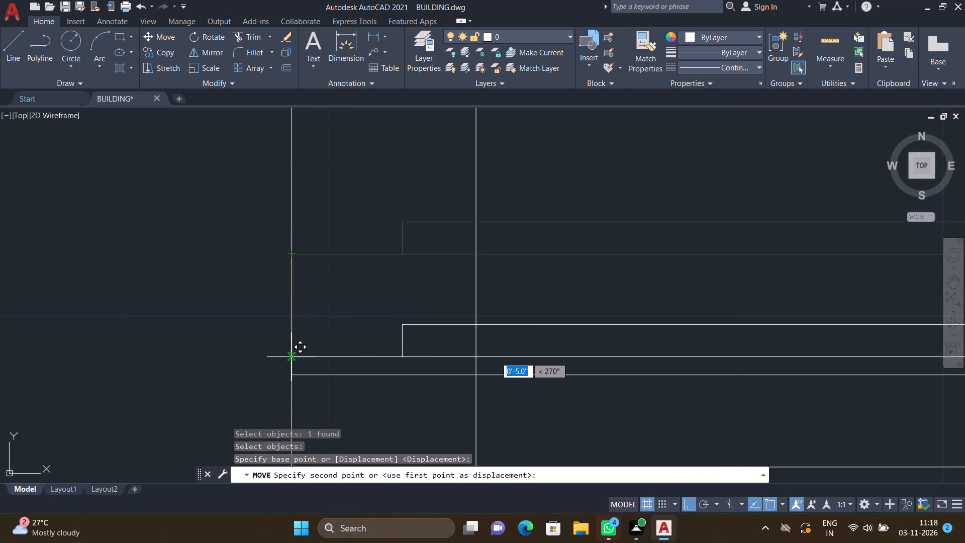
scroll(304, 294, "down", 5)
scroll(316, 232, "up", 2)
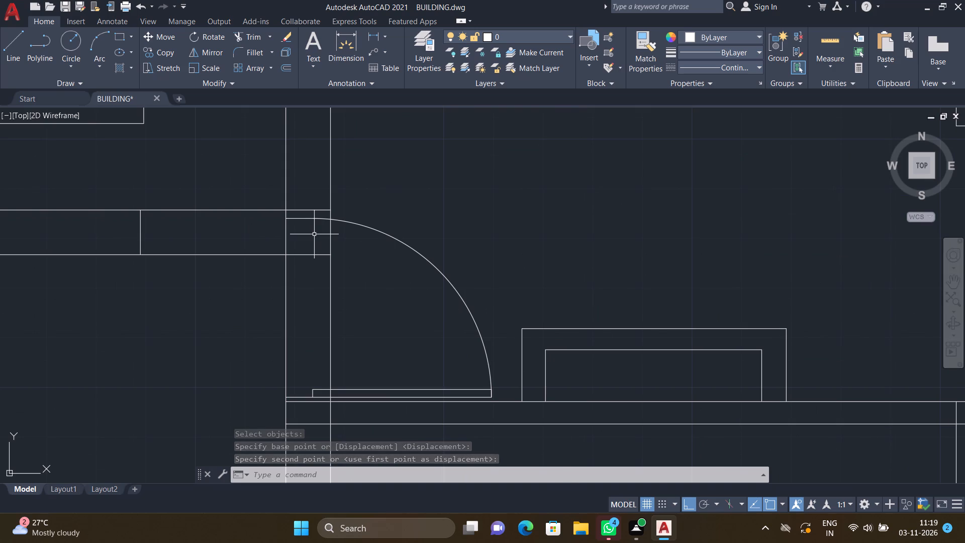
Copy the northwest door of the smaller horizontal door set into the north bathroom's east wall, between the northeast bedroom's two wardrobes.
scroll(323, 241, "down", 4)
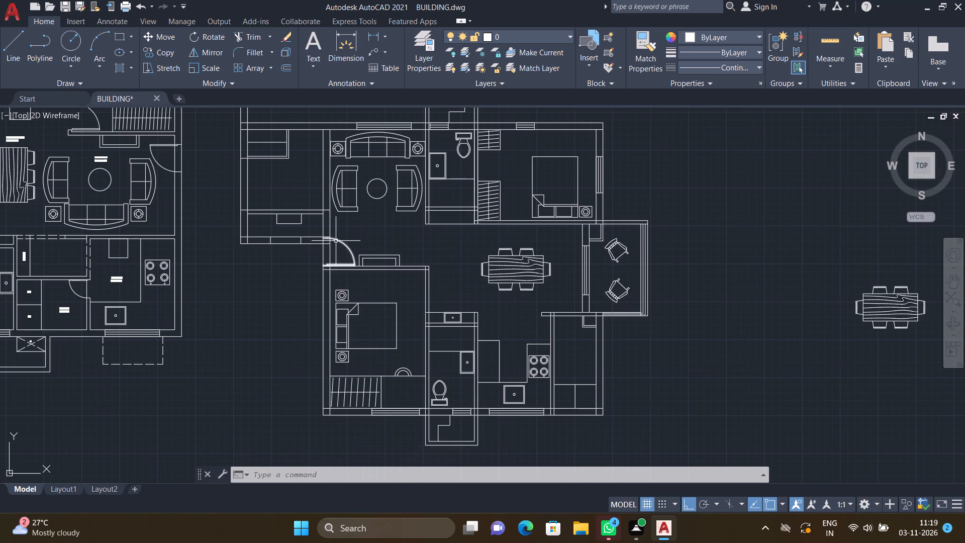
scroll(413, 228, "down", 2)
scroll(789, 170, "down", 3)
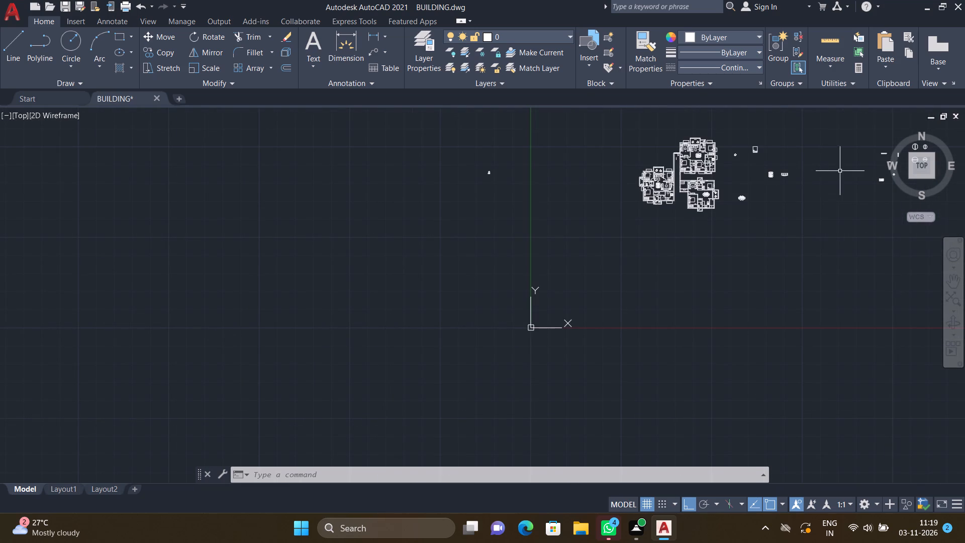
middle_click_drag(780, 181, 607, 228)
scroll(736, 195, "up", 3)
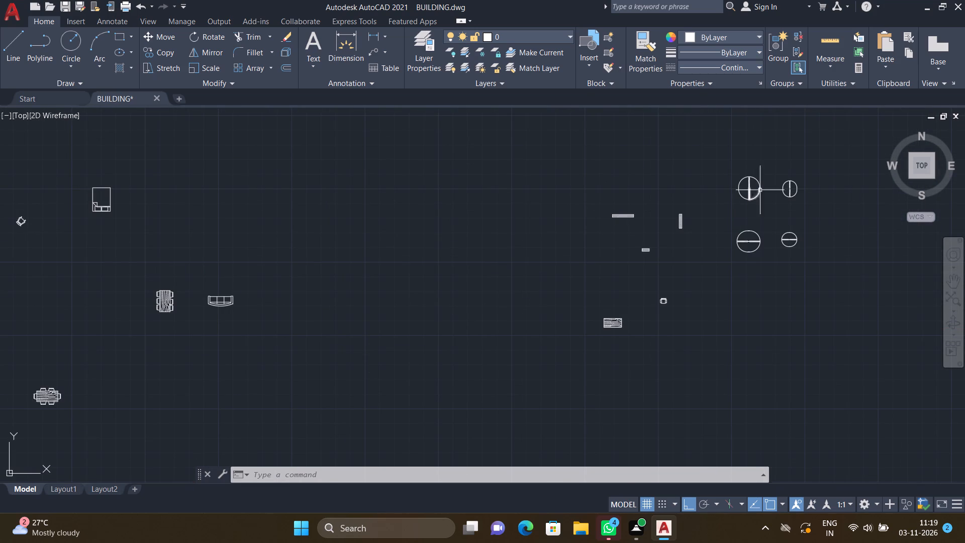
scroll(797, 239, "up", 2)
key("c")
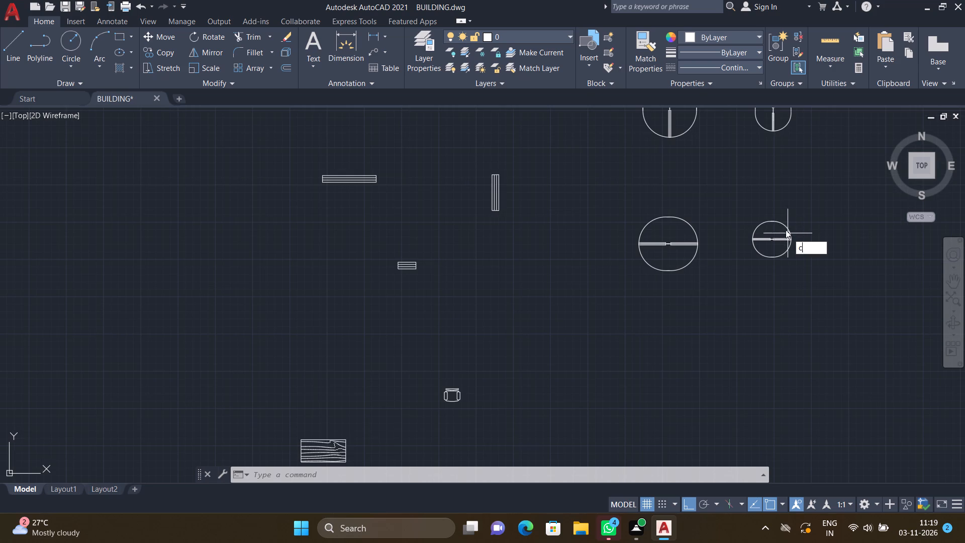
key("o")
key("Return")
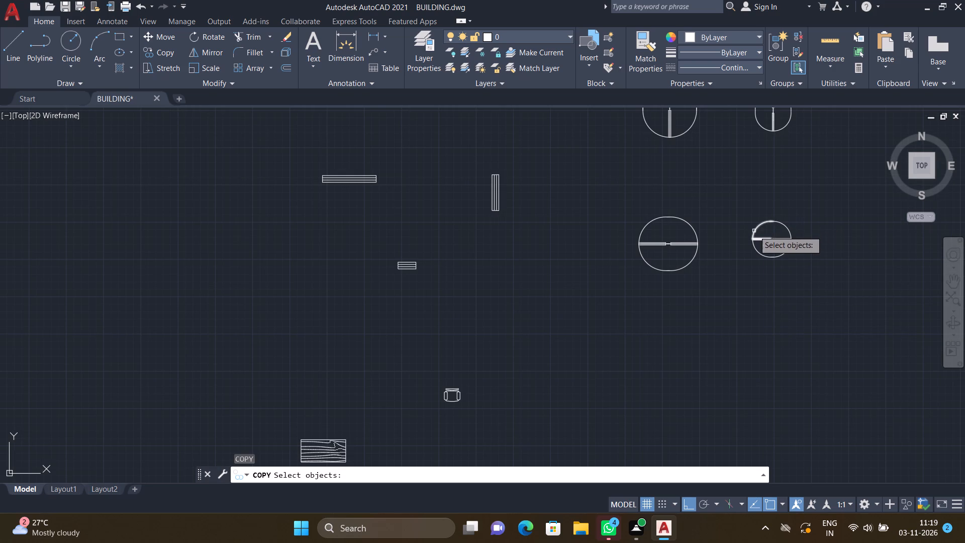
scroll(759, 234, "up", 2)
left_click(753, 211)
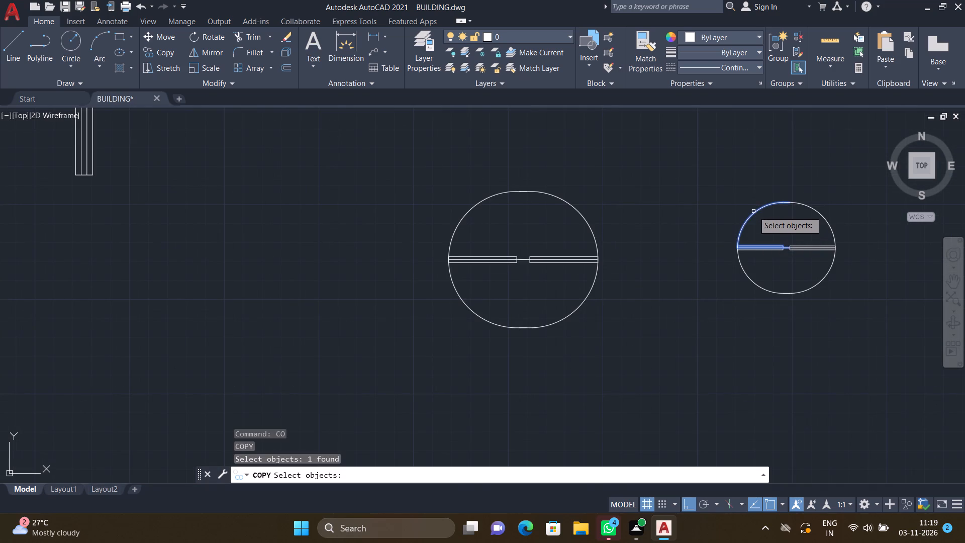
key("Return")
scroll(785, 247, "up", 2)
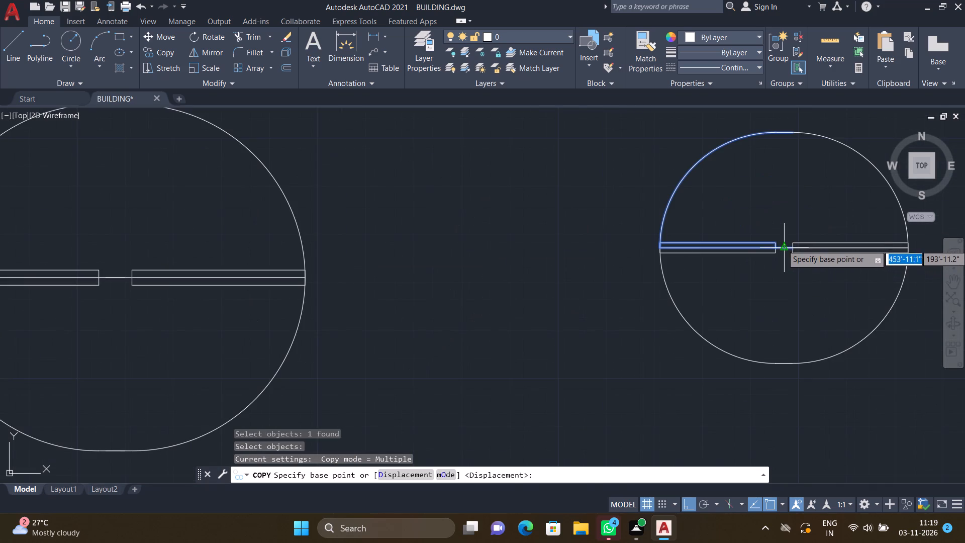
left_click(786, 245)
scroll(536, 309, "down", 5)
scroll(401, 351, "down", 3)
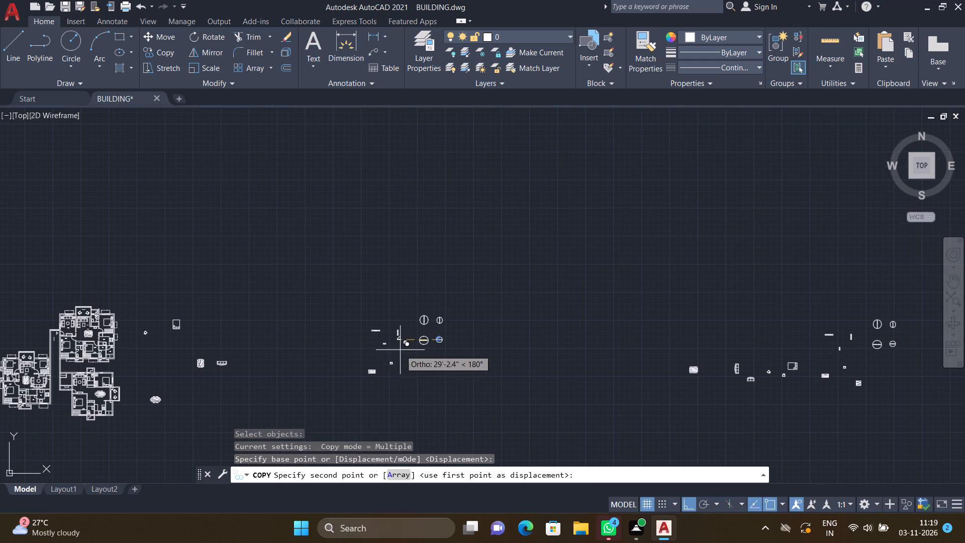
key("F8")
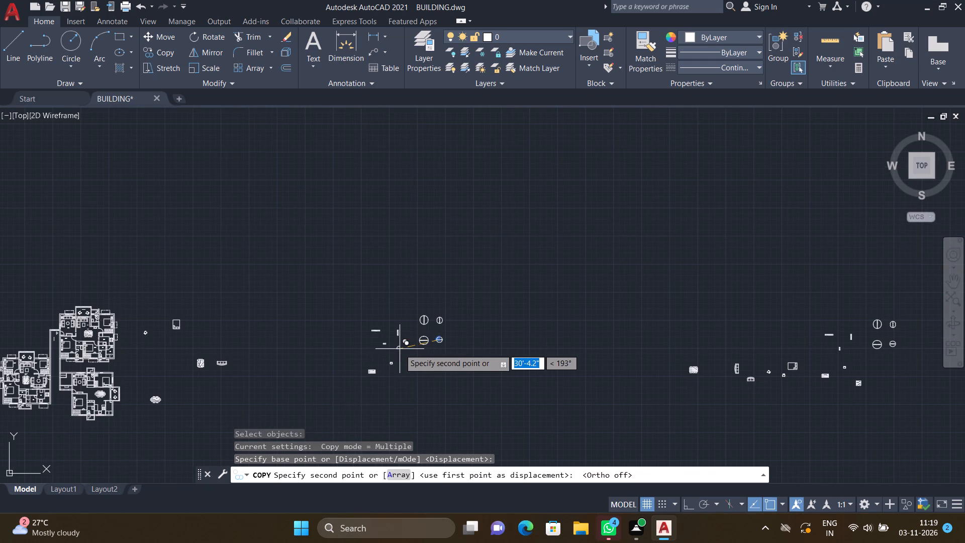
scroll(74, 431, "up", 3)
scroll(83, 273, "up", 2)
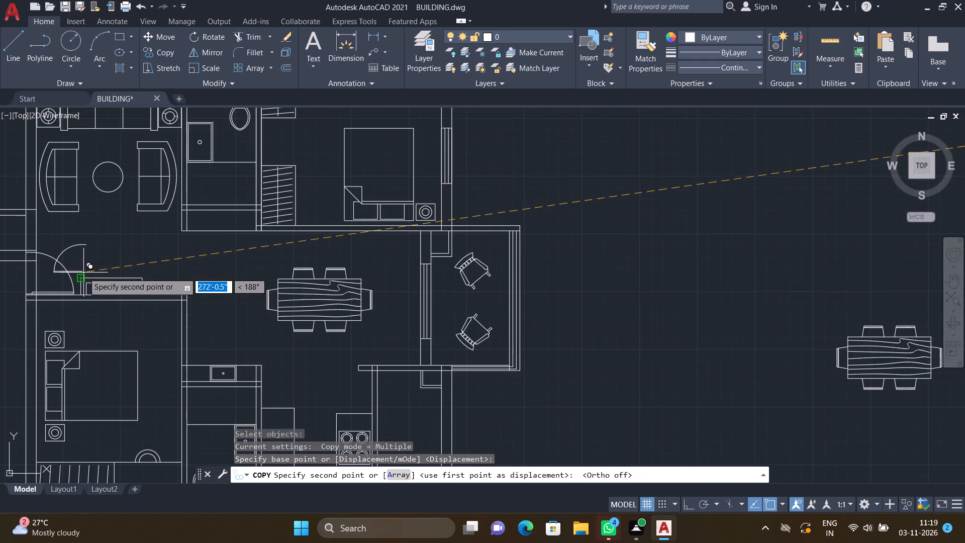
scroll(139, 246, "down", 2)
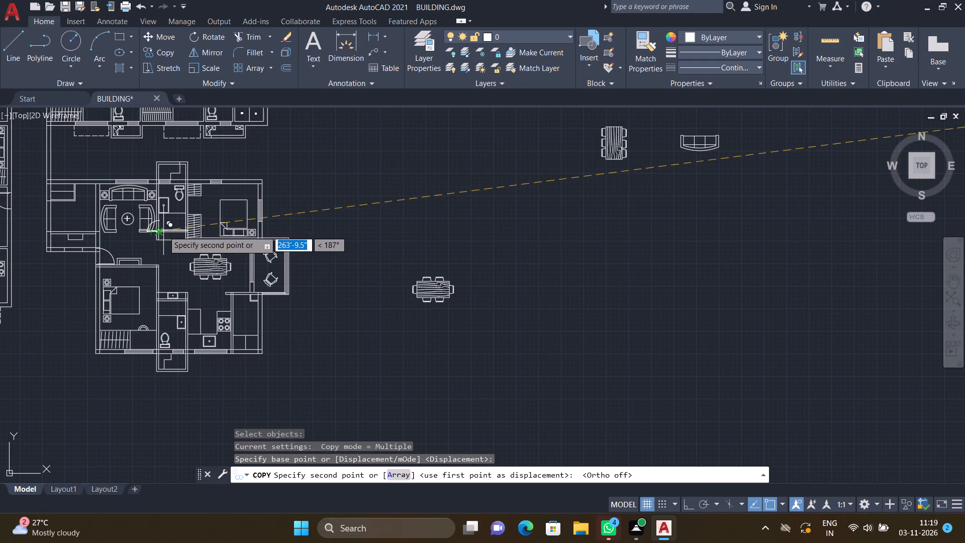
scroll(190, 218, "up", 2)
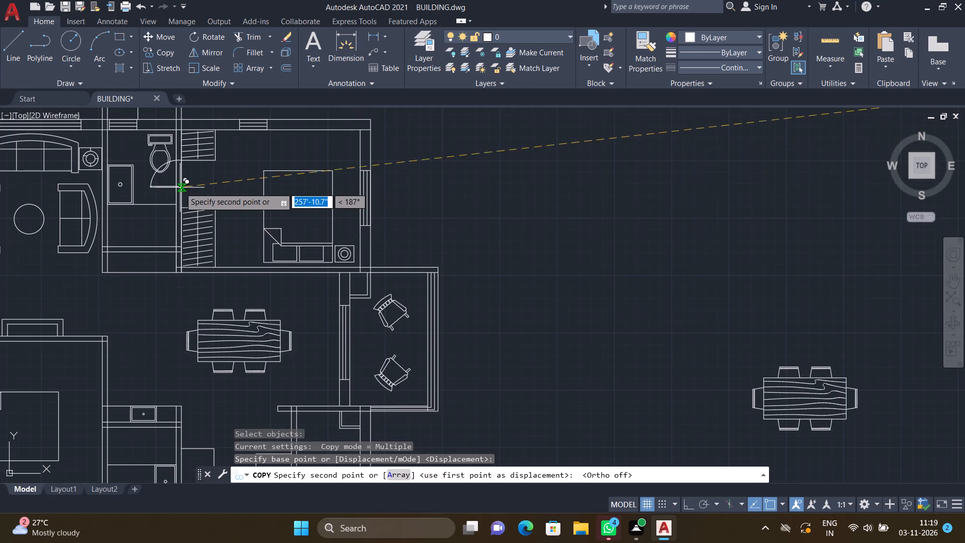
scroll(180, 195, "up", 3)
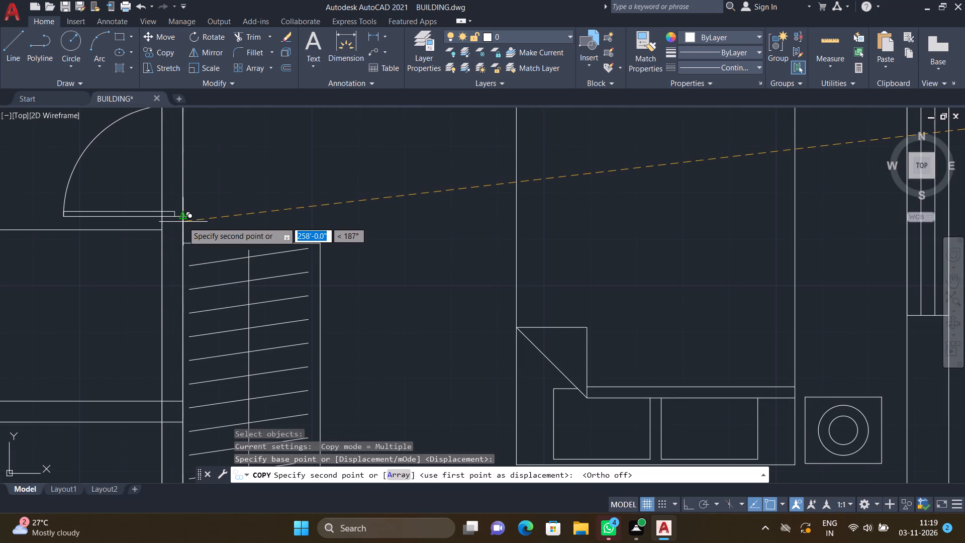
left_click(183, 222)
key("Return")
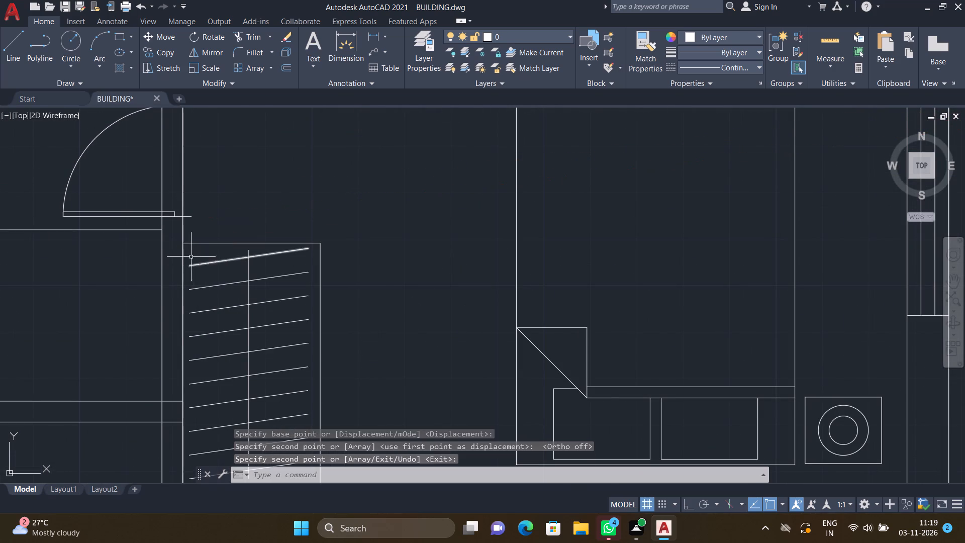
Copy the new bathroom door straight west so its hinge end meets the wall line on the northeast bedroom side.
scroll(185, 230, "down", 2)
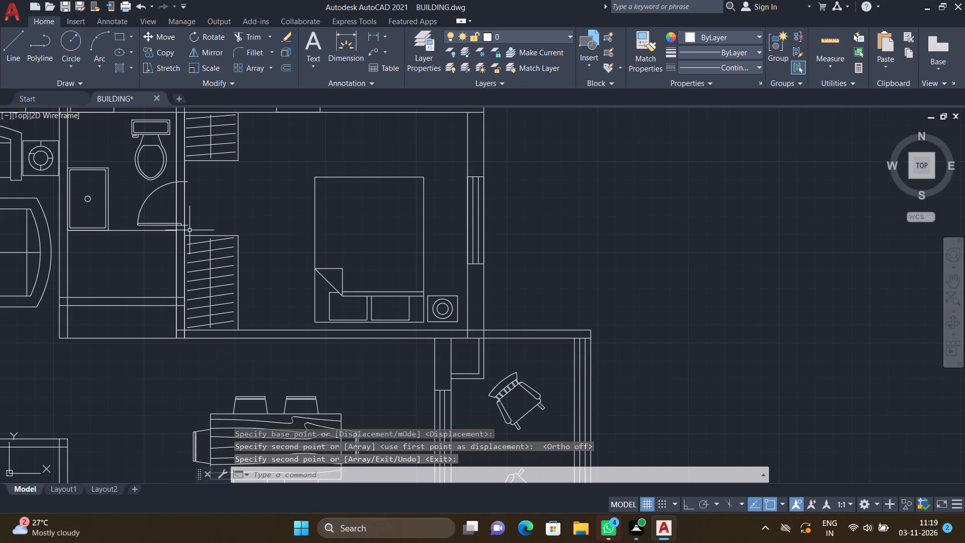
key("F8")
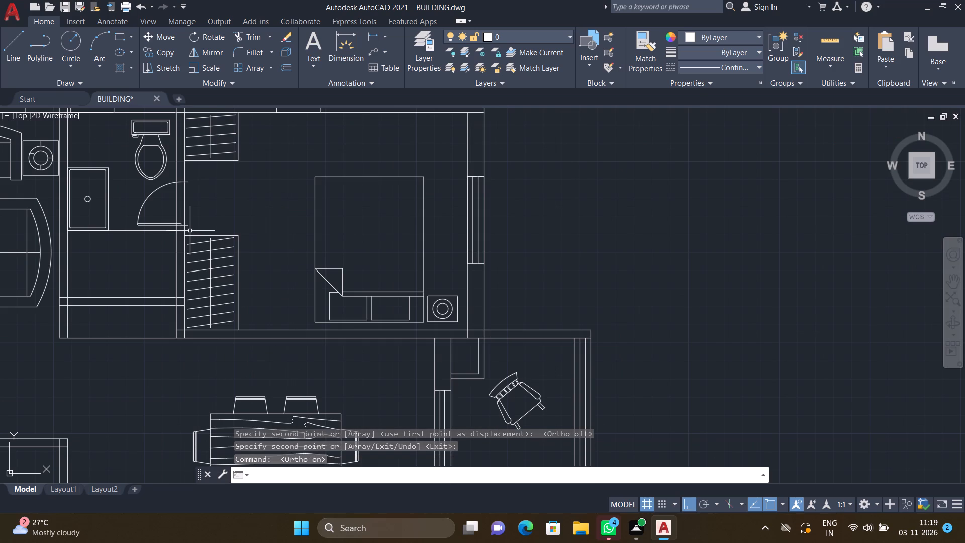
key("c")
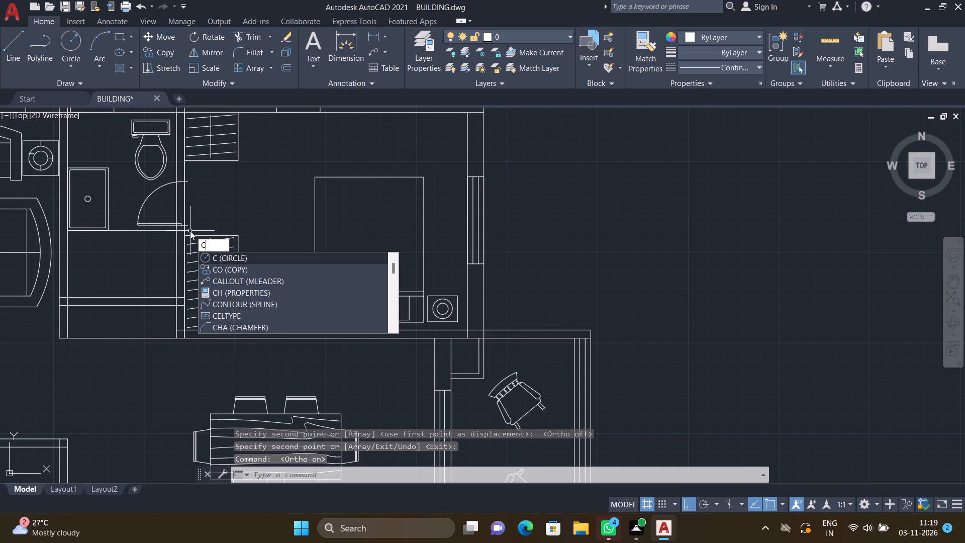
key("0")
key("BackSpace")
key("o")
key("Return")
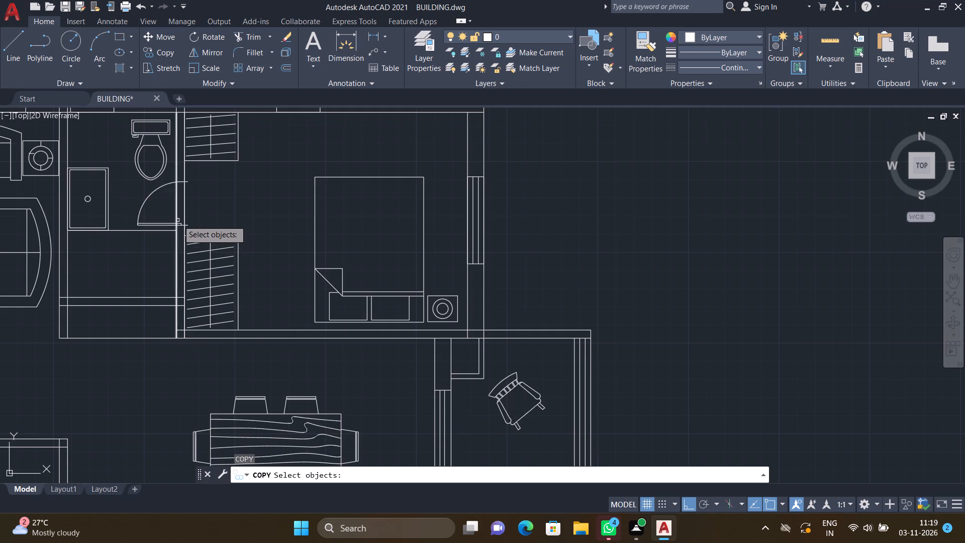
scroll(186, 232, "up", 2)
left_click(182, 215)
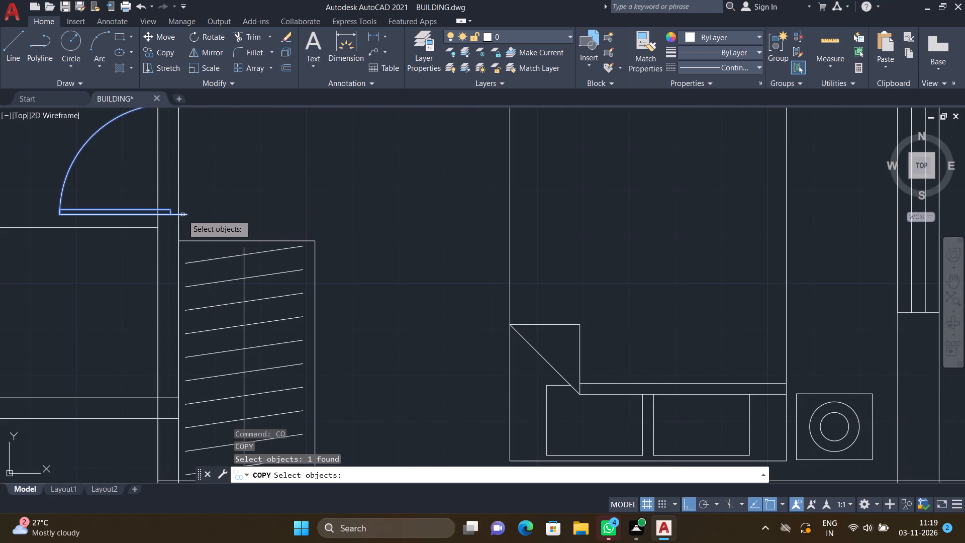
key("Return")
scroll(183, 217, "up", 3)
left_click(189, 207)
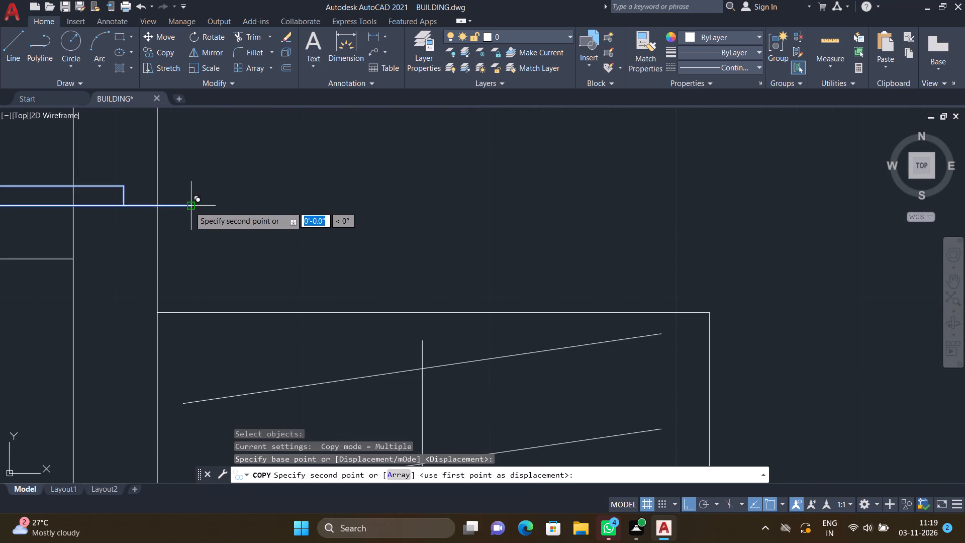
left_click(154, 211)
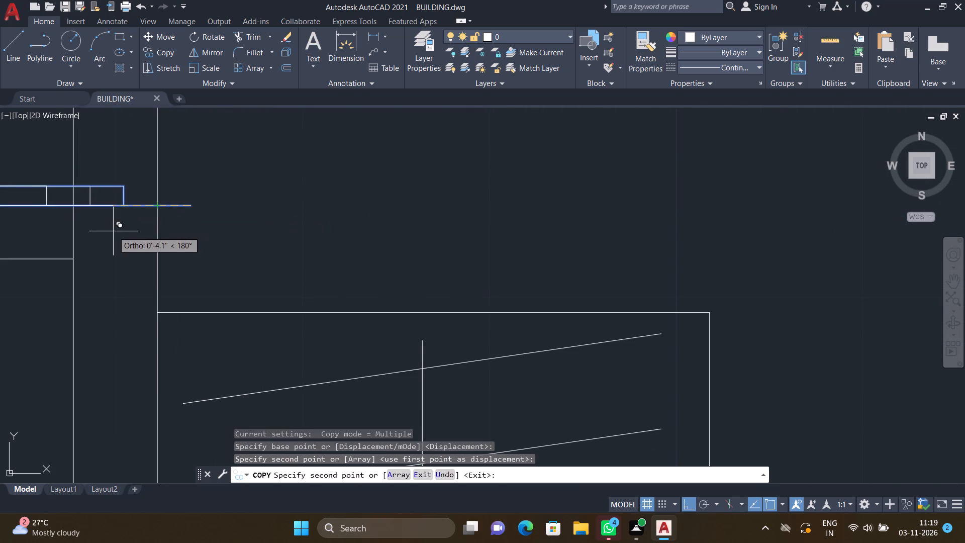
key("Escape")
Erase the first bathroom door copy, whose hinge end projects past the wall into the northeast bedroom.
scroll(141, 220, "down", 4)
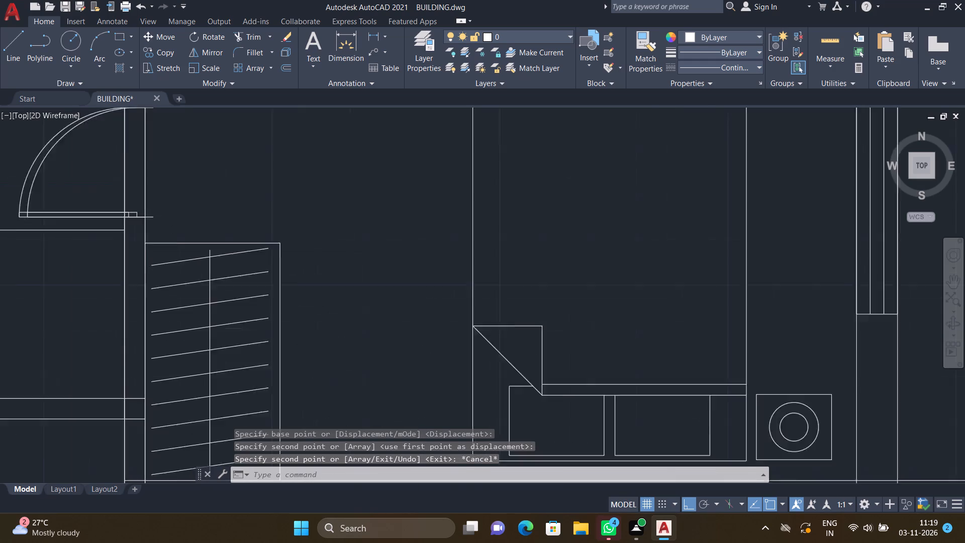
scroll(86, 187, "up", 1)
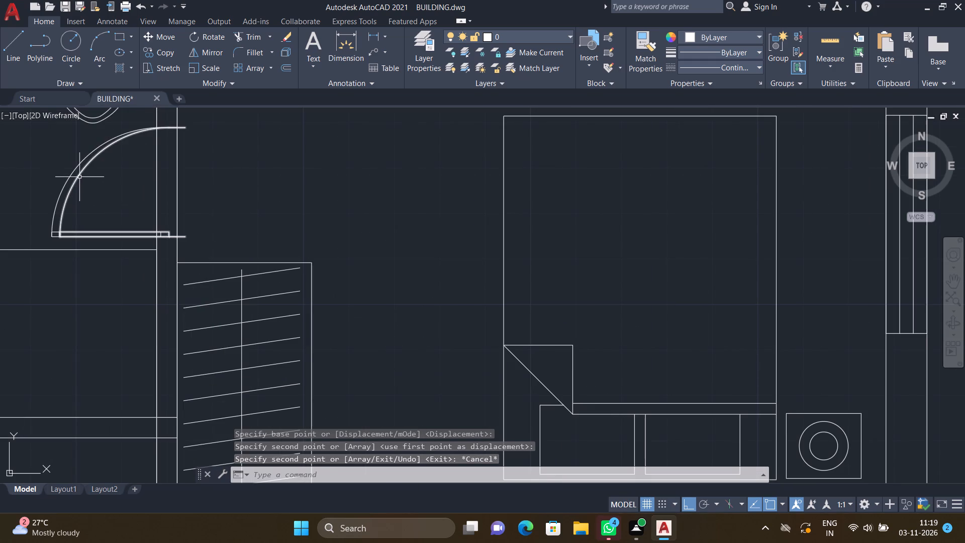
left_click(79, 176)
key("Delete")
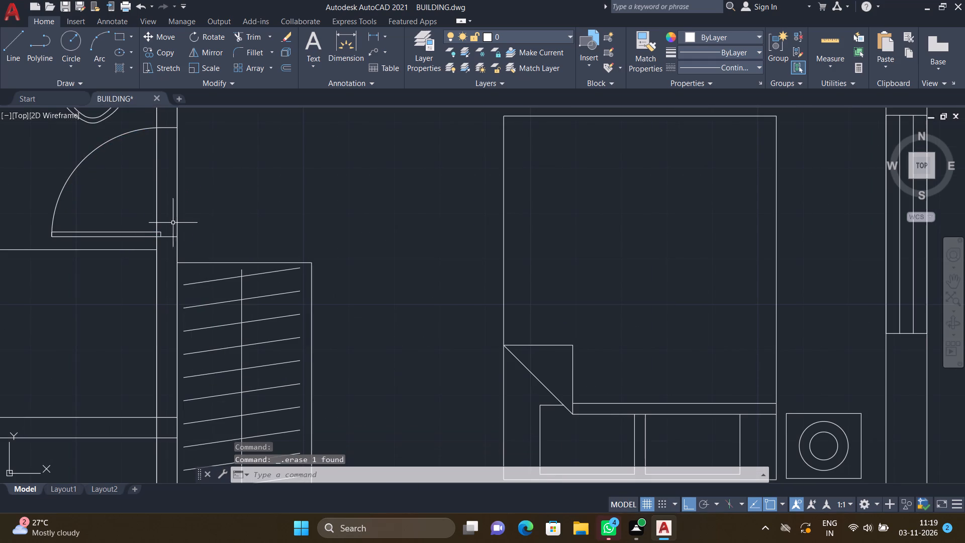
Copy the northeast door of the larger vertical door set into the northeast bedroom's south wall, just east of the lower wardrobe.
scroll(166, 236, "up", 4)
scroll(221, 247, "up", 3)
scroll(214, 244, "down", 4)
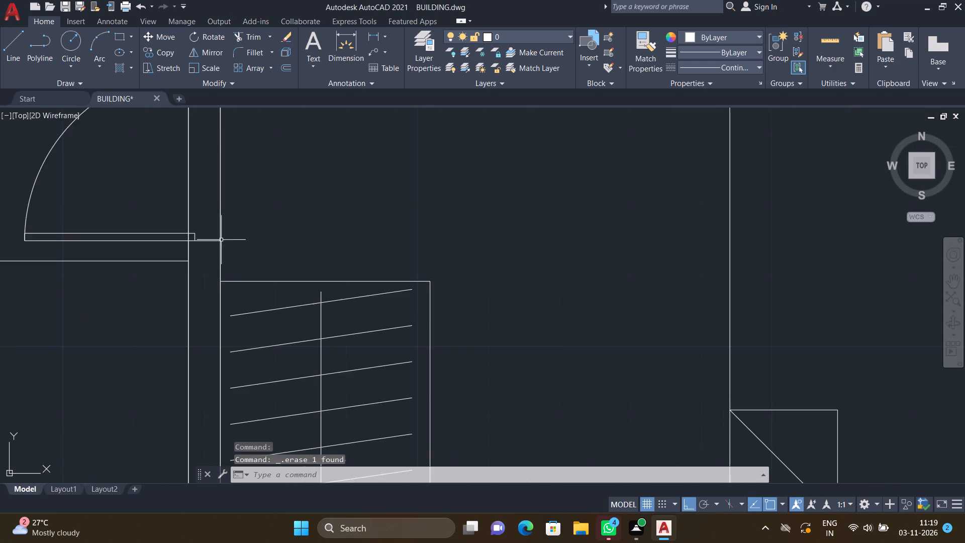
scroll(222, 239, "down", 6)
scroll(347, 218, "down", 2)
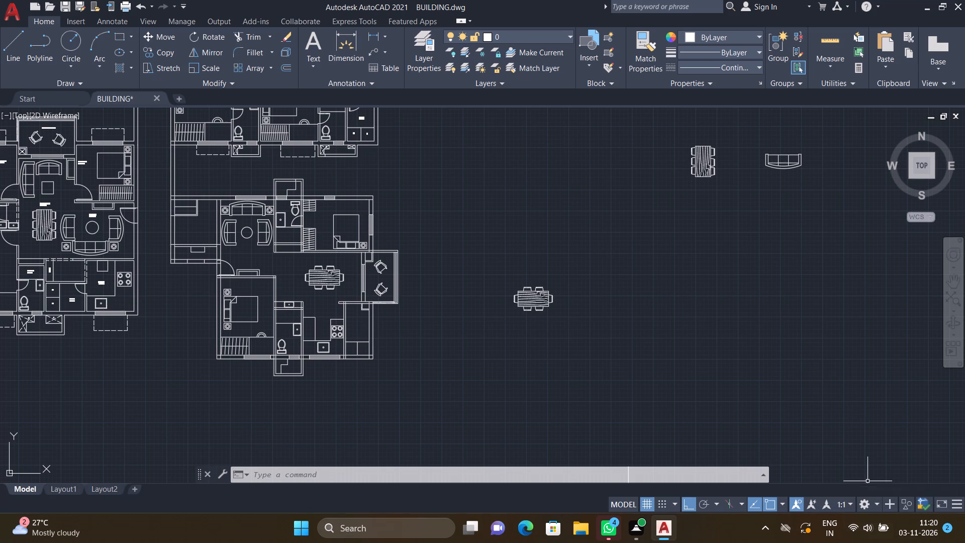
scroll(733, 0, "down", 1)
scroll(573, 41, "down", 1)
scroll(186, 247, "up", 2)
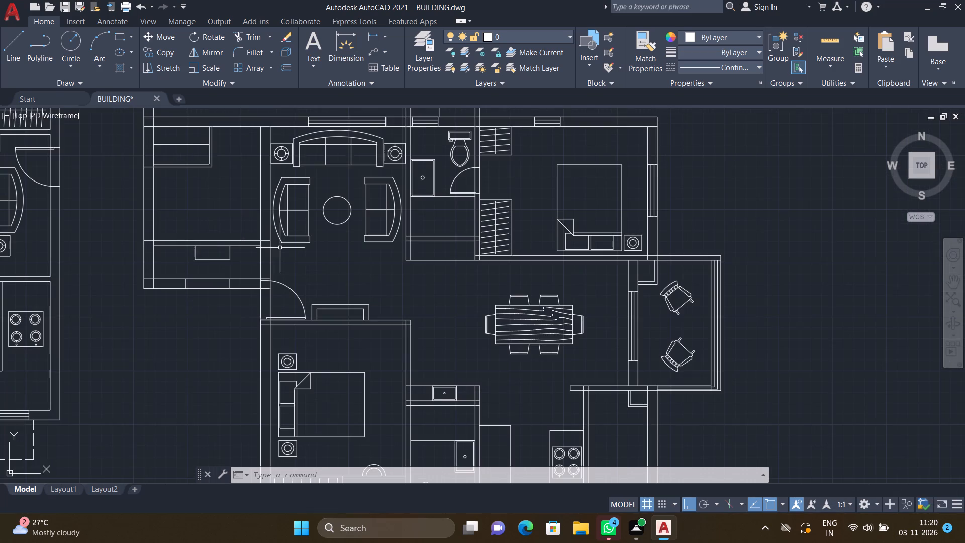
scroll(326, 244, "down", 5)
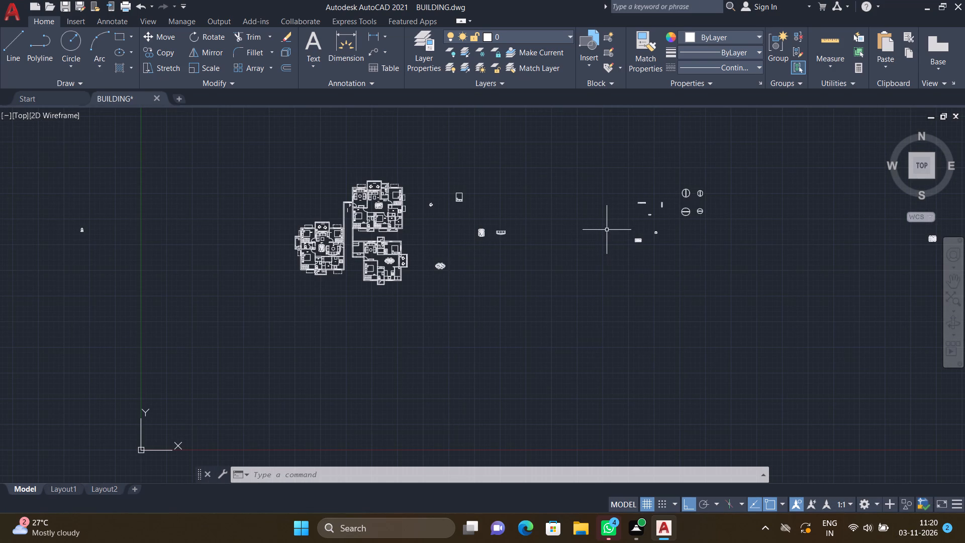
key("c")
key("o")
key("Return")
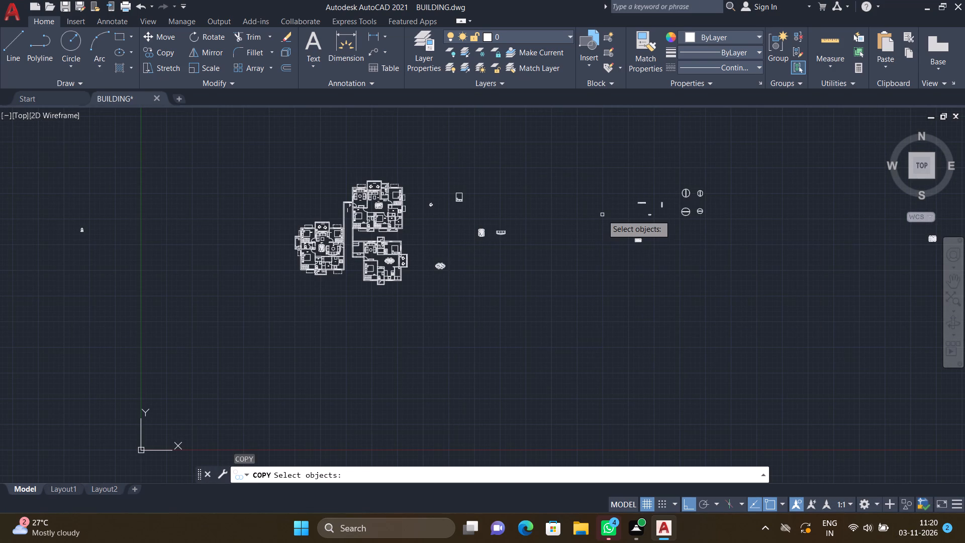
scroll(680, 194, "up", 2)
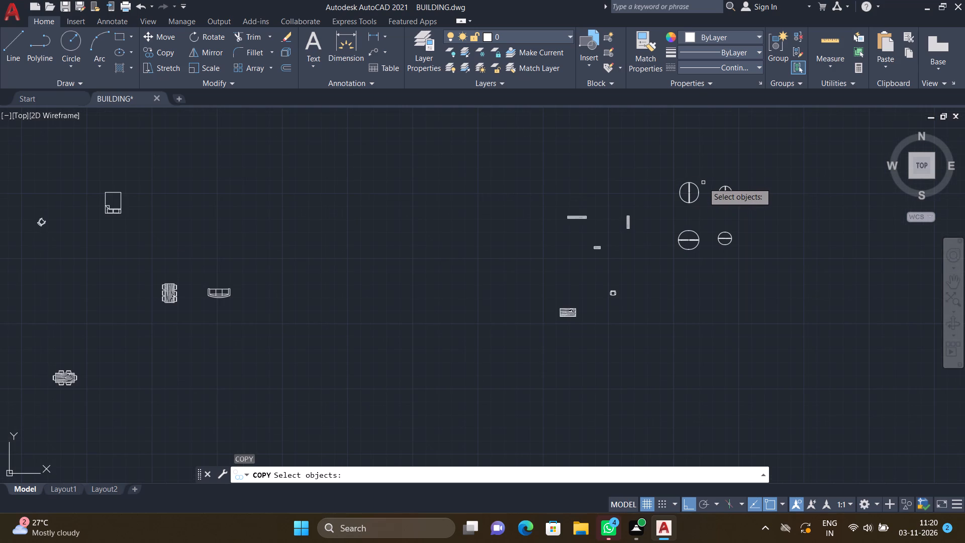
scroll(701, 183, "up", 3)
left_click(672, 201)
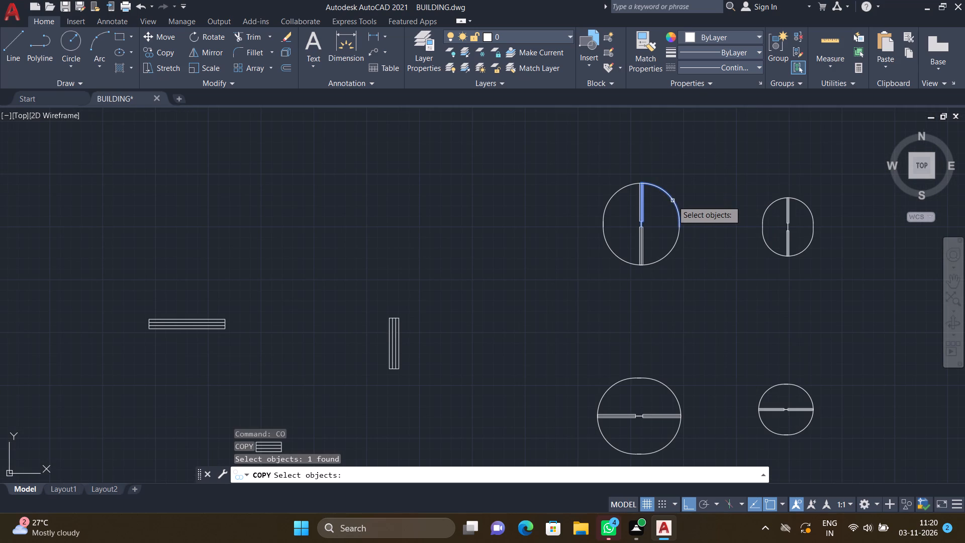
key("Return")
scroll(642, 218, "up", 2)
left_click(635, 234)
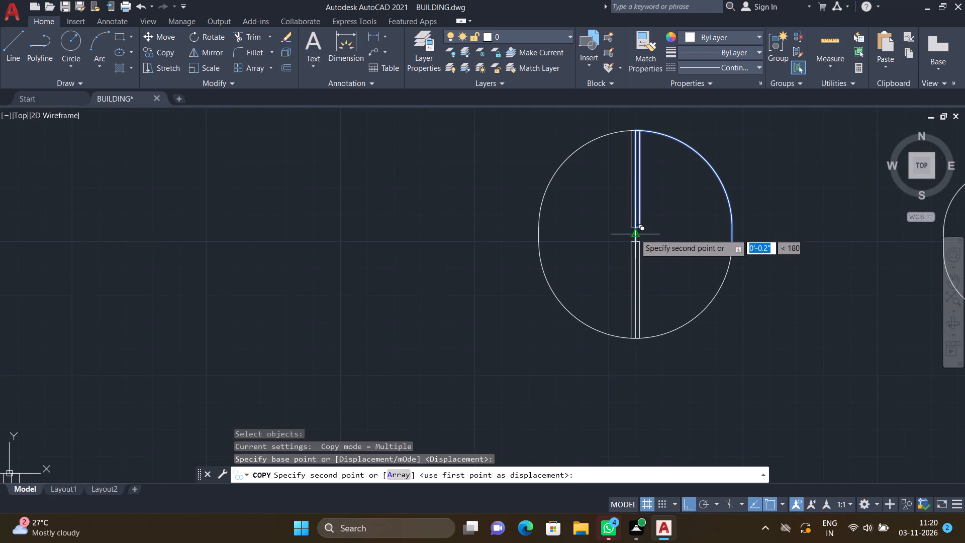
scroll(478, 301, "down", 2)
key("F8")
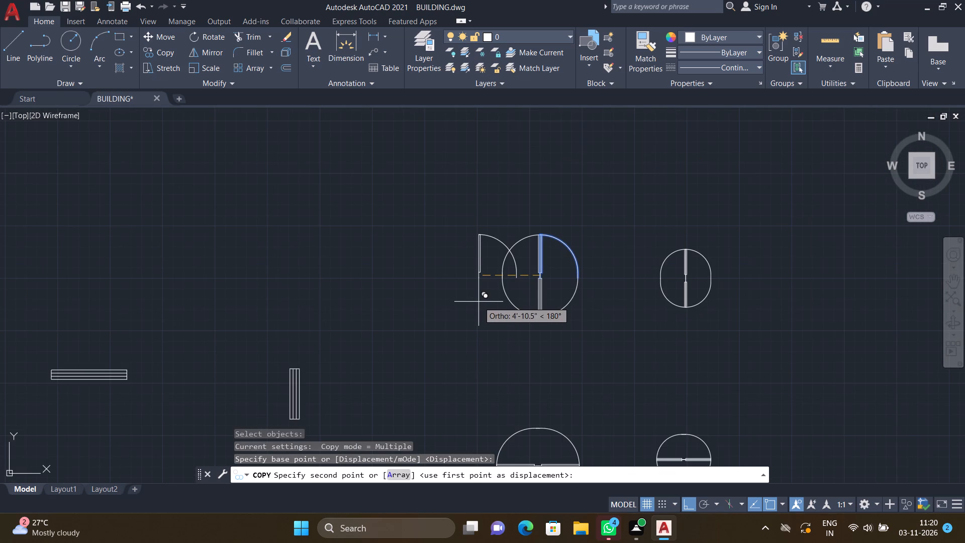
scroll(480, 294, "down", 4)
scroll(287, 359, "down", 4)
scroll(212, 390, "up", 4)
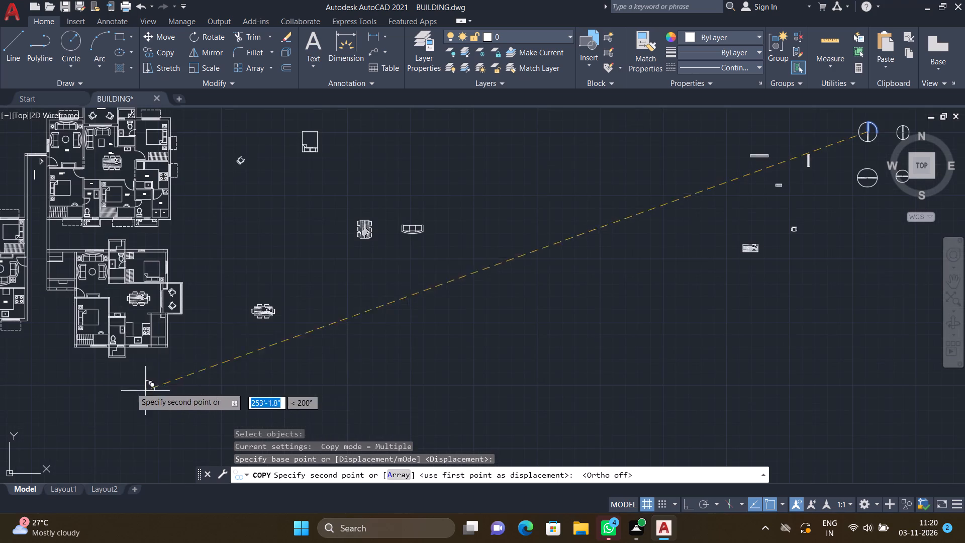
scroll(74, 341, "up", 3)
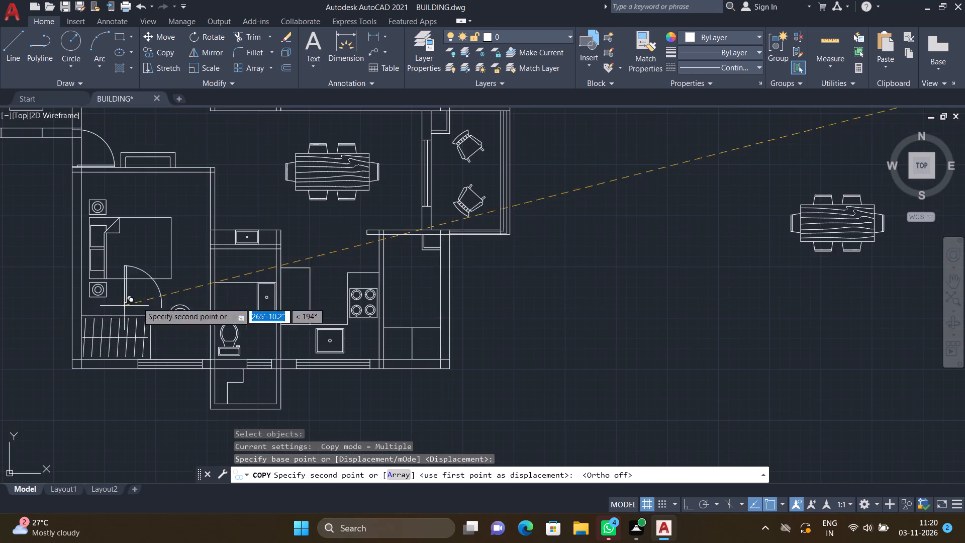
scroll(327, 245, "down", 3)
scroll(311, 219, "up", 2)
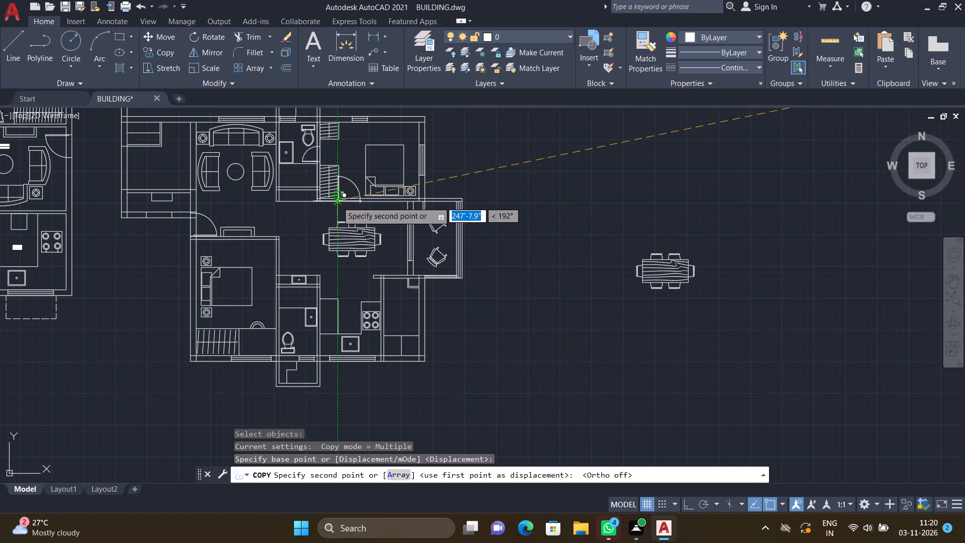
scroll(340, 208, "up", 2)
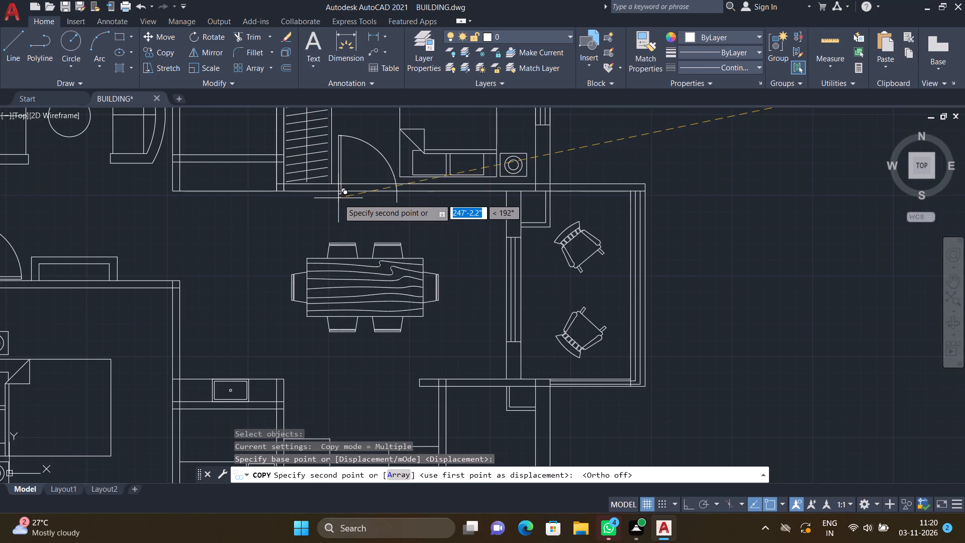
scroll(339, 194, "up", 3)
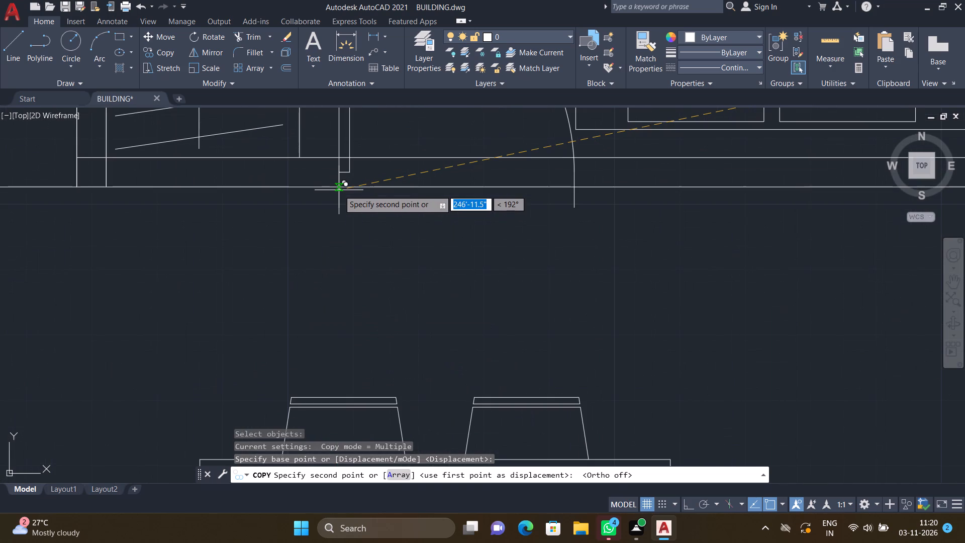
scroll(335, 178, "up", 2)
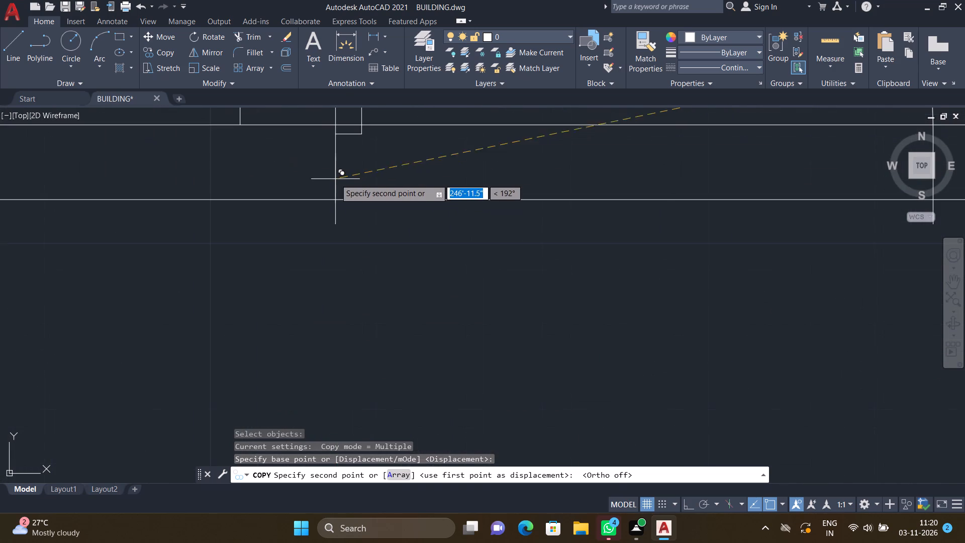
left_click(298, 200)
key("Return")
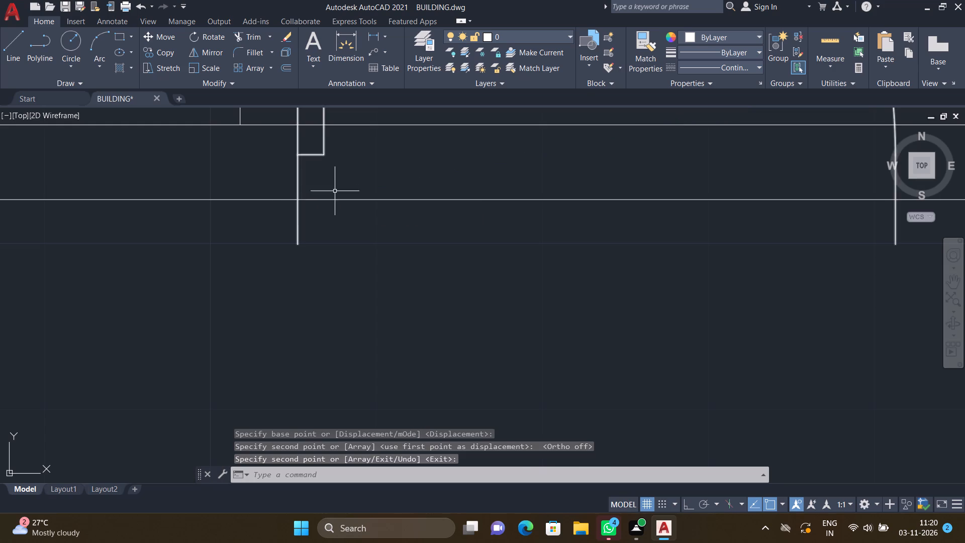
Move the northeast bedroom door north so its hinge end meets the south line of the bedroom's south wall.
scroll(335, 191, "down", 3)
scroll(383, 158, "down", 2)
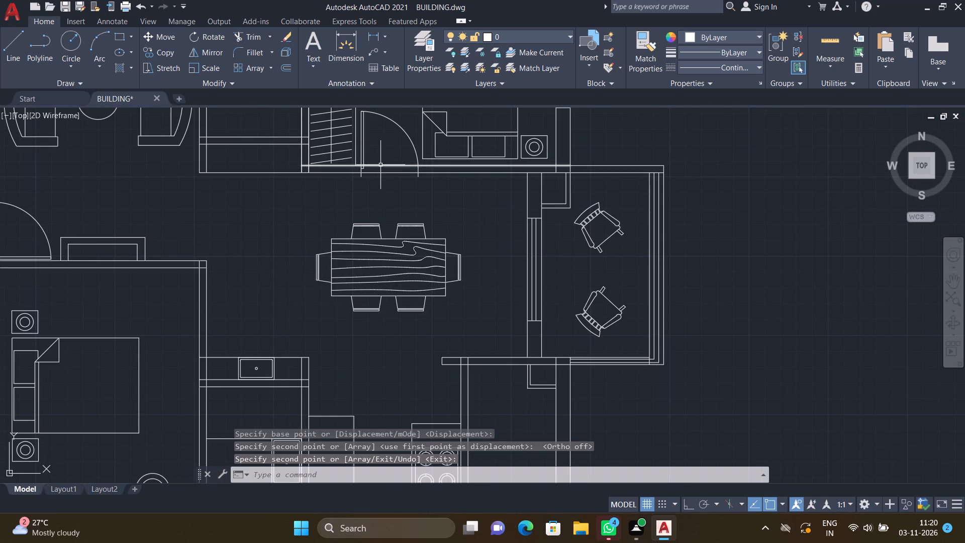
key("m")
key("Return")
scroll(358, 175, "up", 1)
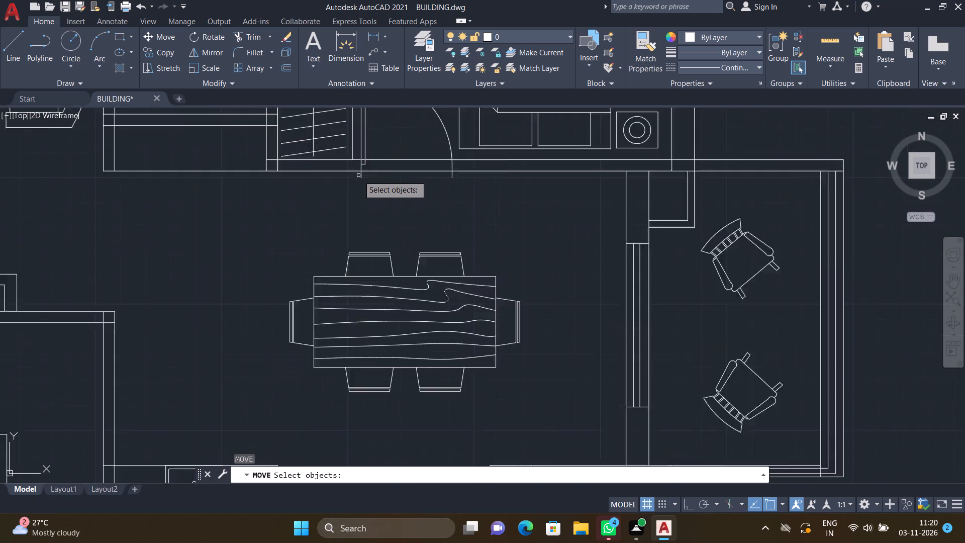
scroll(358, 175, "up", 2)
left_click(361, 177)
key("Return")
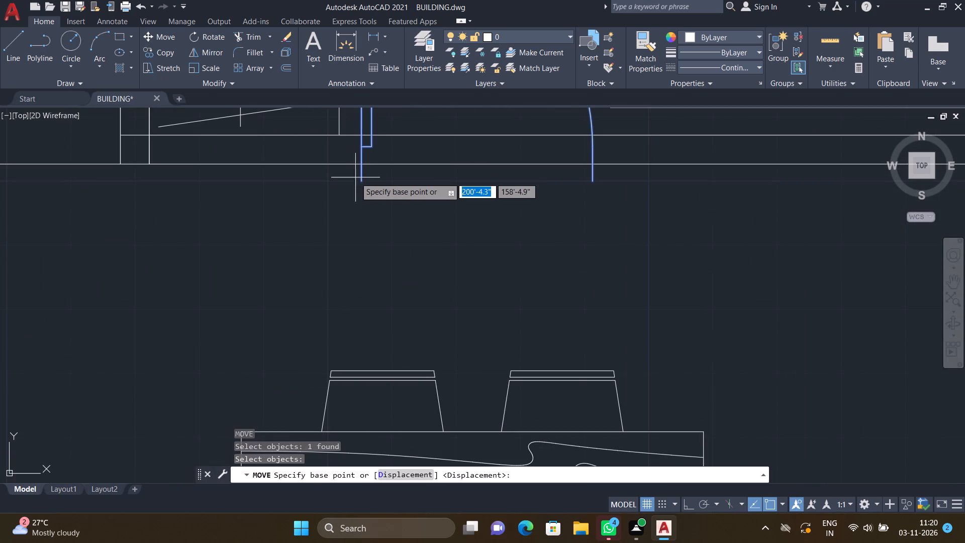
scroll(359, 186, "up", 1)
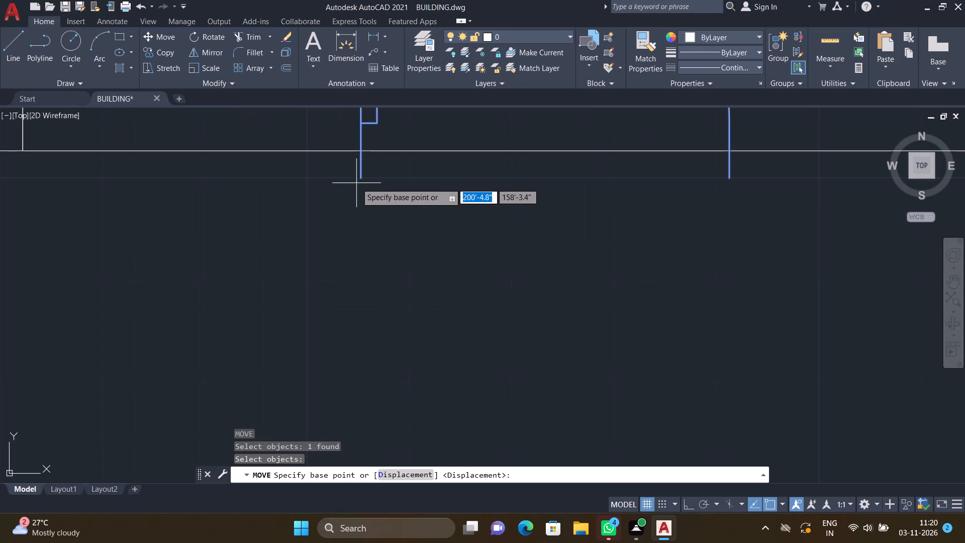
left_click(359, 180)
left_click(359, 149)
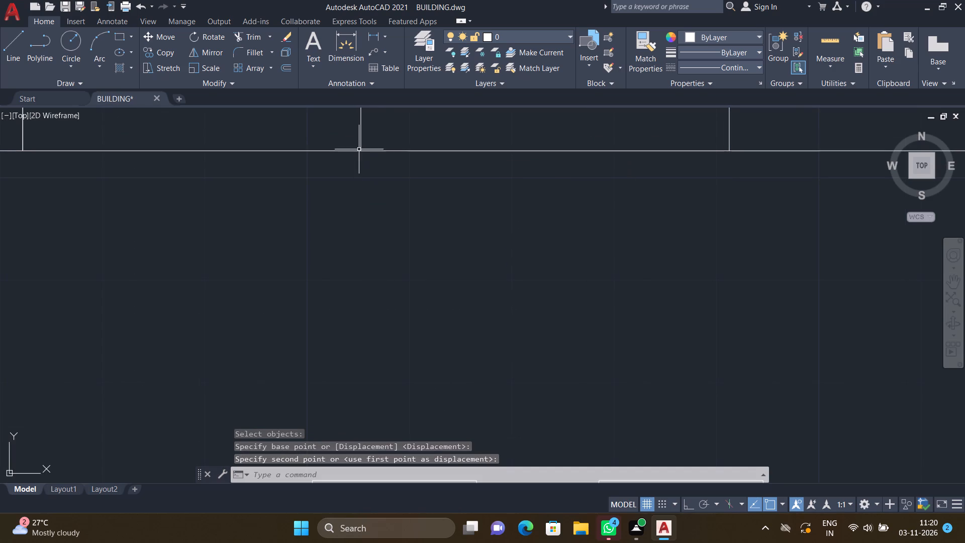
Copy the southwest door of the larger horizontal door set into the southwest bedroom's east wall, near the room's northeast corner.
scroll(322, 181, "down", 5)
scroll(334, 148, "up", 3)
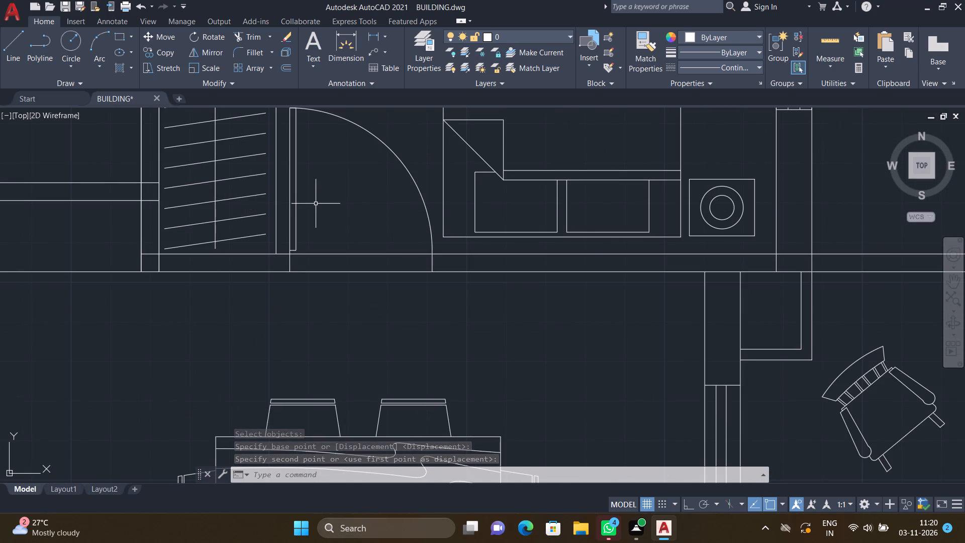
scroll(335, 201, "down", 2)
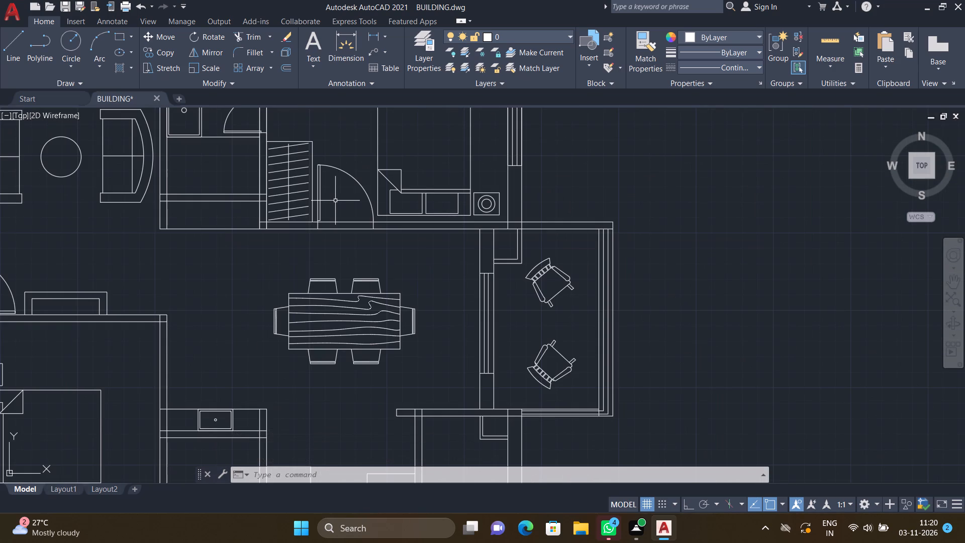
scroll(343, 211, "down", 2)
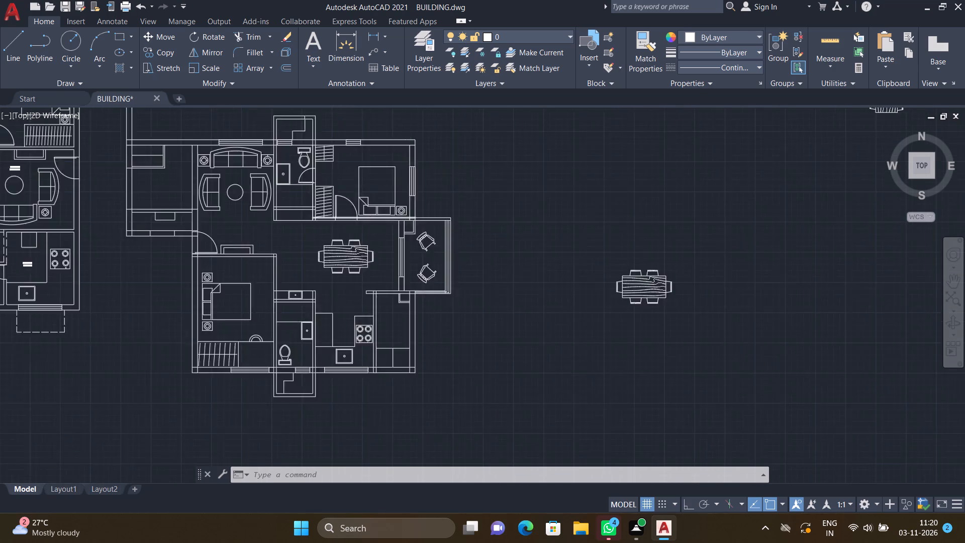
scroll(350, 216, "down", 3)
scroll(783, 163, "up", 3)
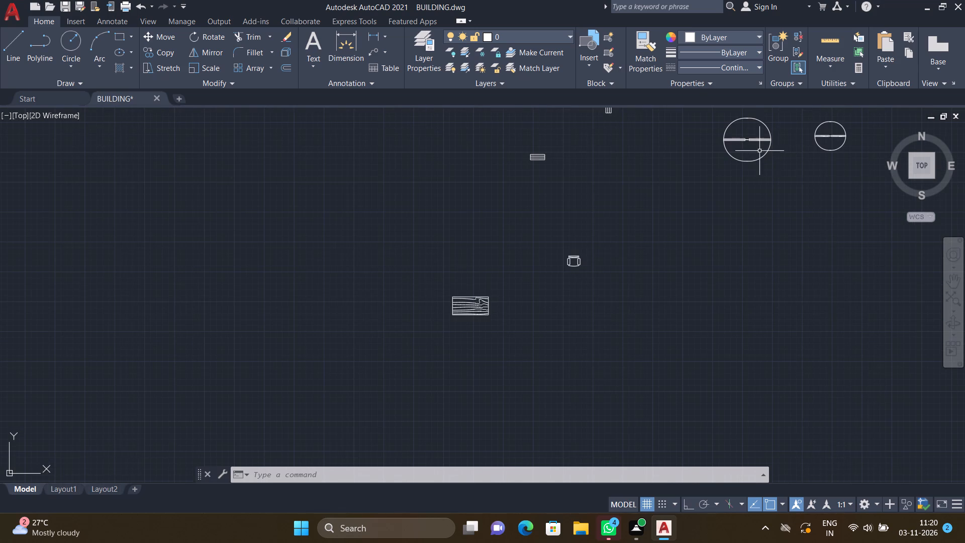
key("c")
key("o")
key("Return")
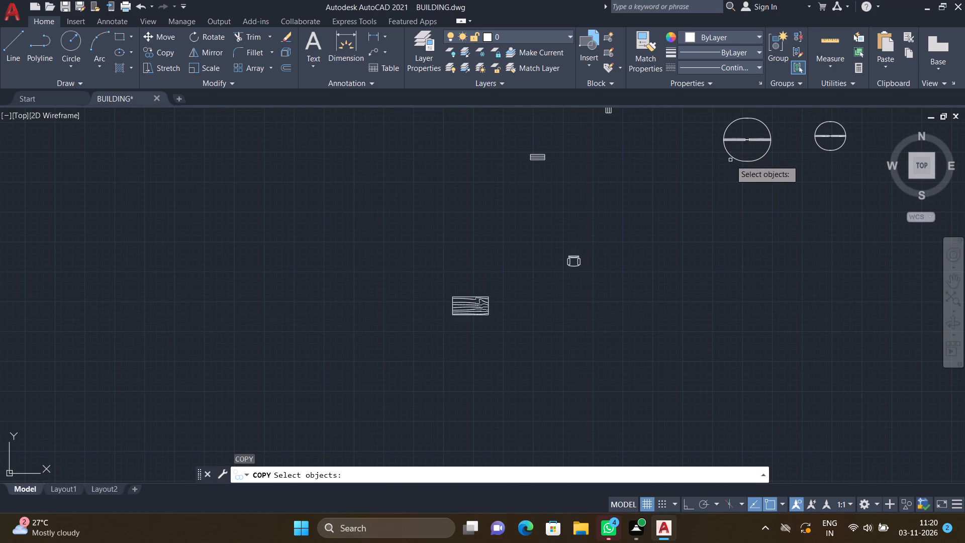
left_click(732, 157)
key("Return")
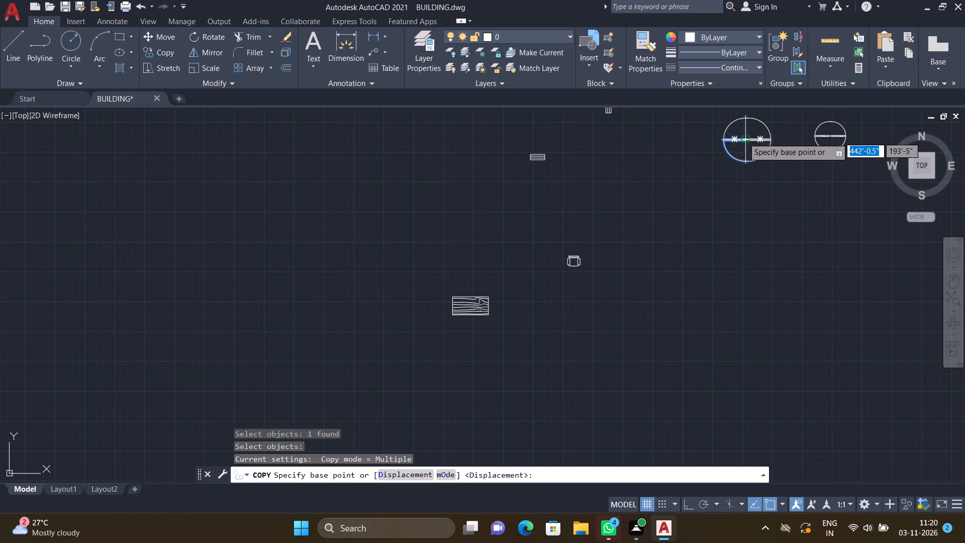
scroll(742, 138, "up", 2)
left_click(746, 143)
scroll(560, 268, "down", 5)
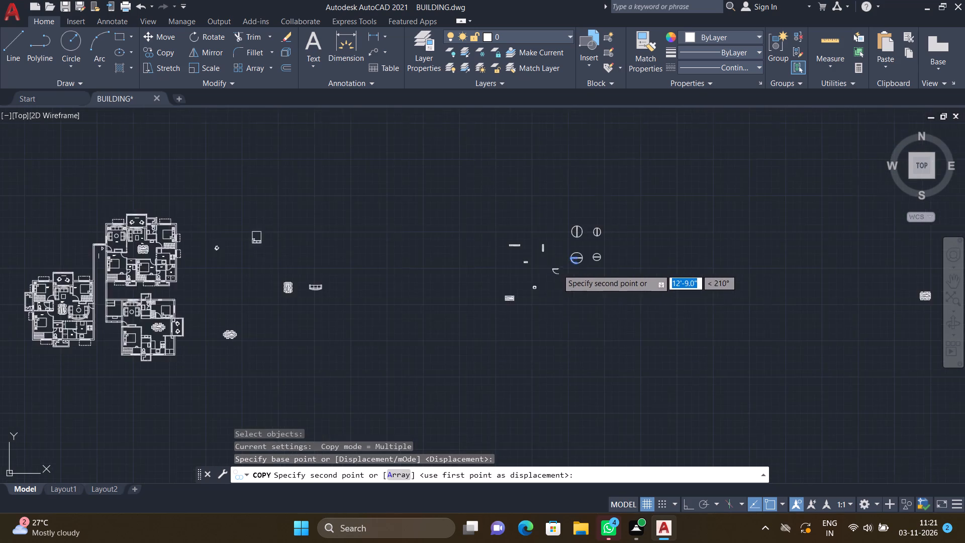
scroll(506, 301, "down", 3)
scroll(375, 362, "up", 3)
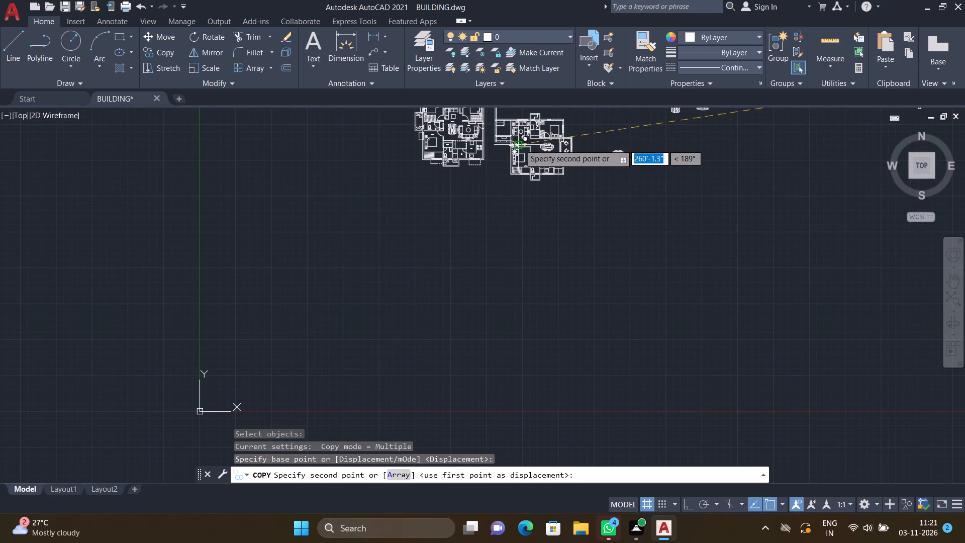
scroll(518, 152, "up", 3)
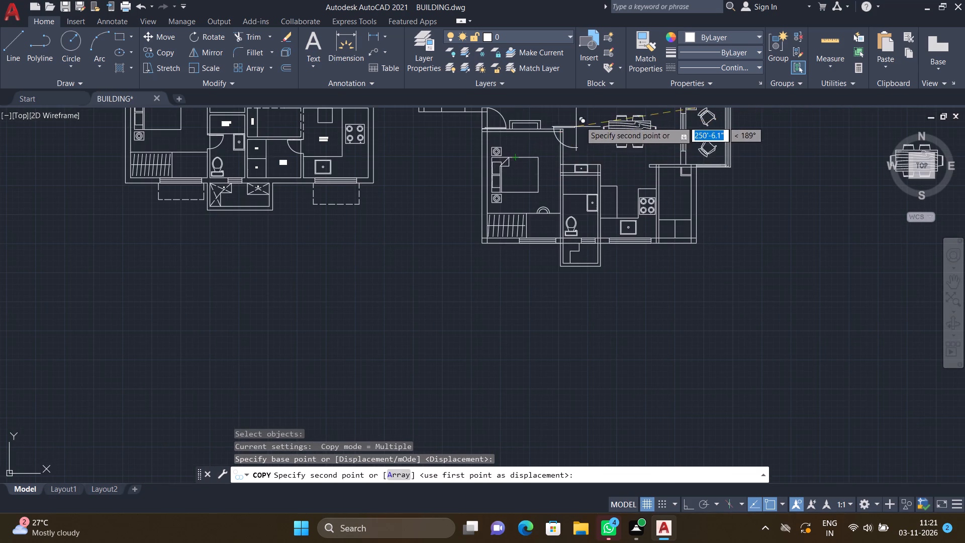
scroll(548, 140, "up", 3)
scroll(578, 122, "down", 1)
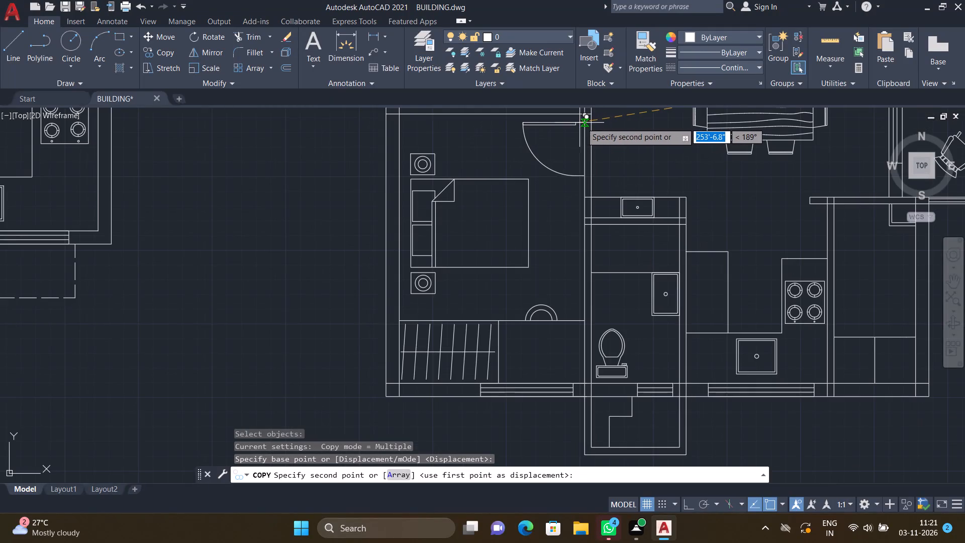
scroll(589, 123, "up", 1)
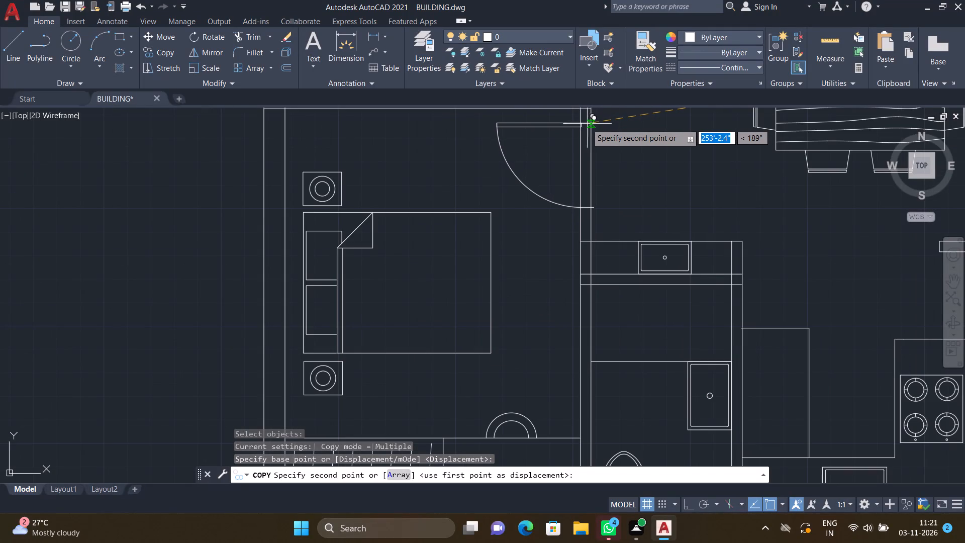
left_click(584, 122)
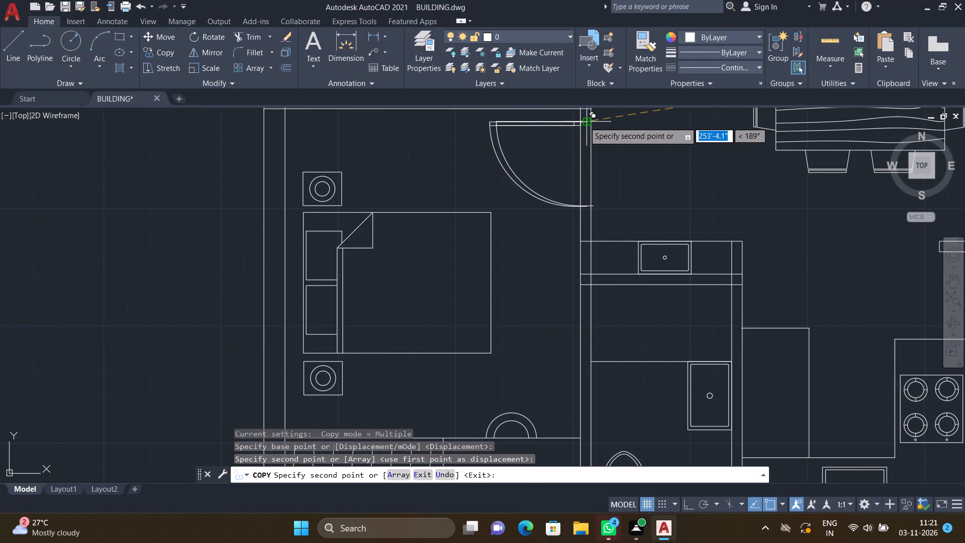
key("Return")
Move the southwest bedroom door east so its hinge end meets the east line of the bedroom's east wall.
scroll(584, 117, "up", 3)
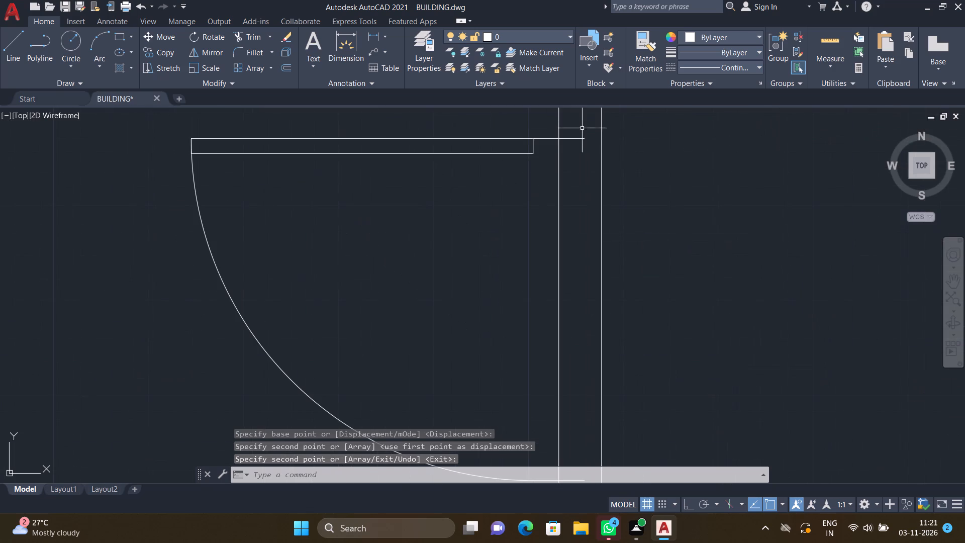
key("m")
key("Return")
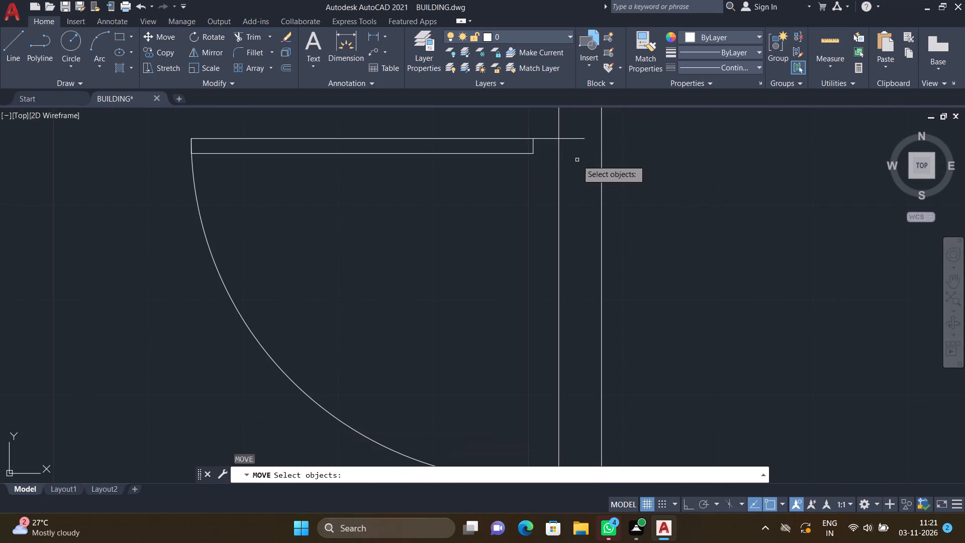
key("F8")
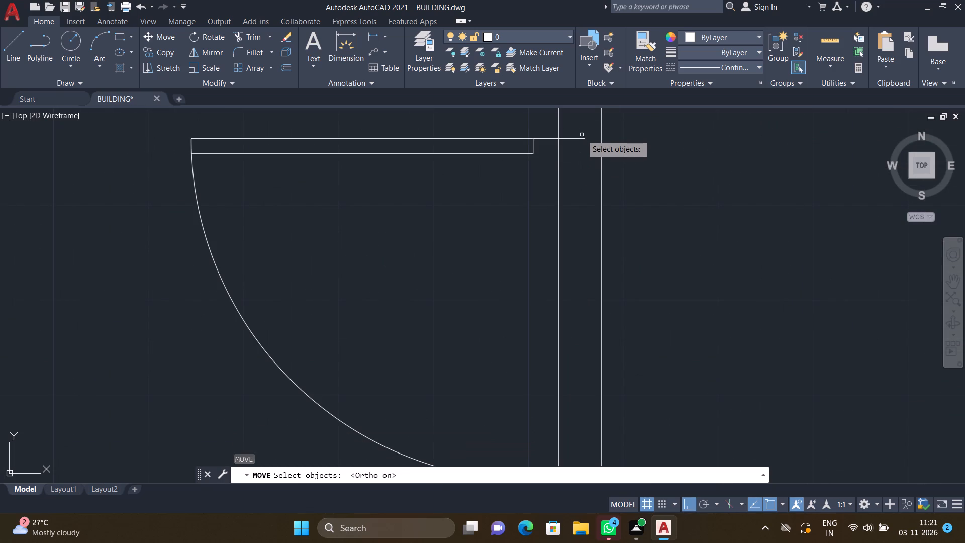
left_click(582, 139)
key("Return")
scroll(585, 145, "up", 3)
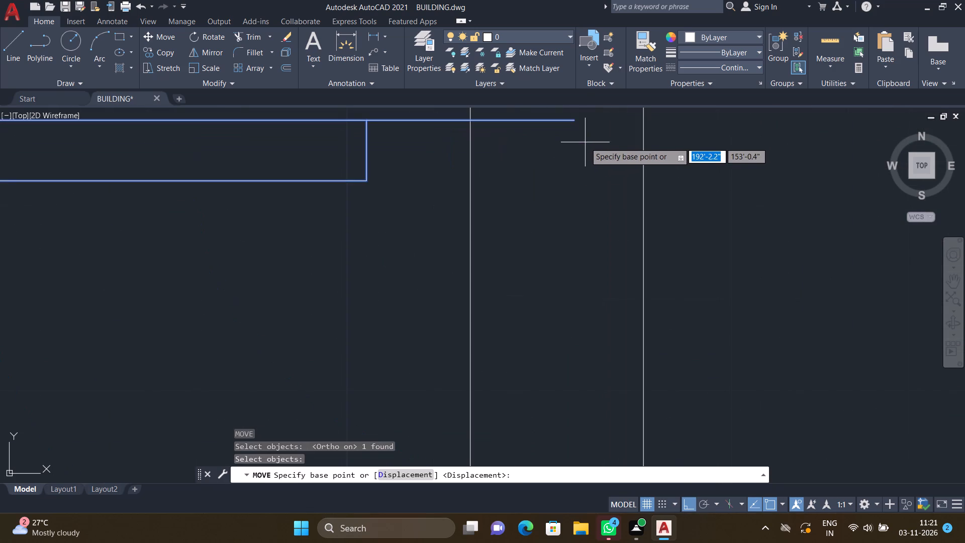
left_click(575, 120)
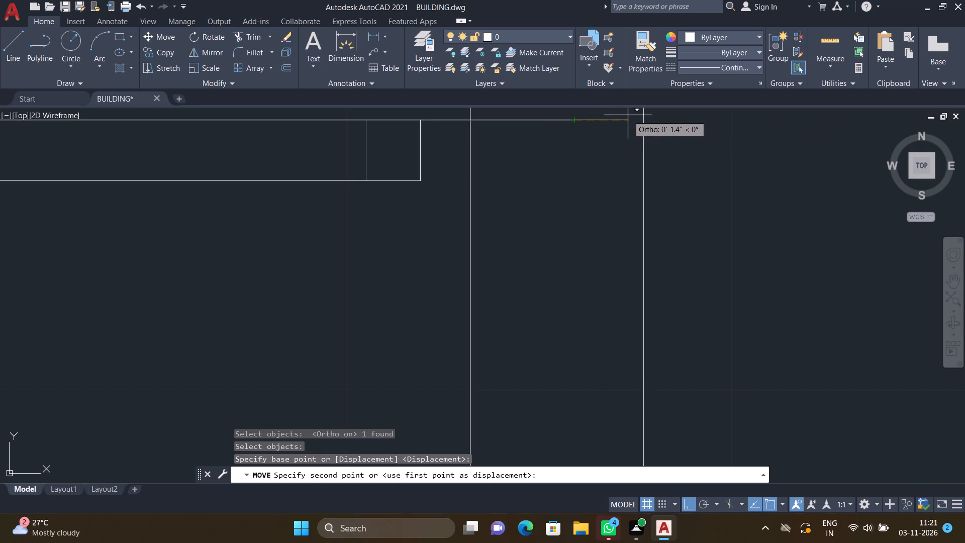
left_click(642, 120)
scroll(534, 191, "down", 5)
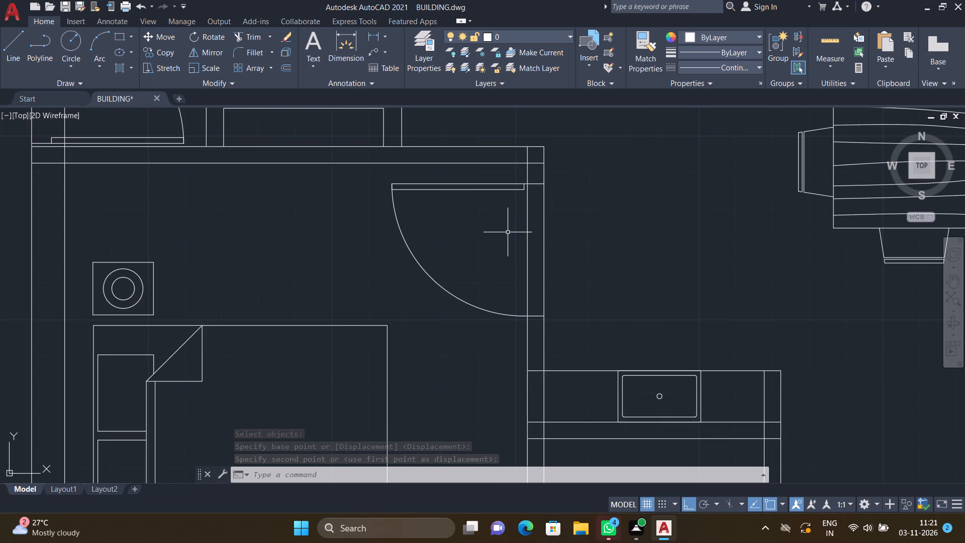
Copy the southeast door of the smaller horizontal door set into the southern bathroom's west wall, near the room's northwest corner.
scroll(508, 230, "down", 6)
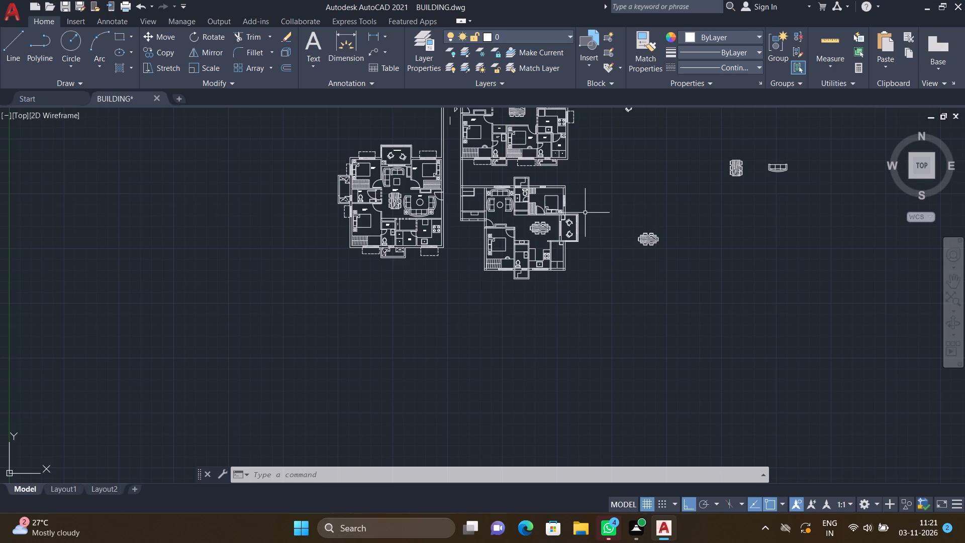
scroll(581, 211, "down", 2)
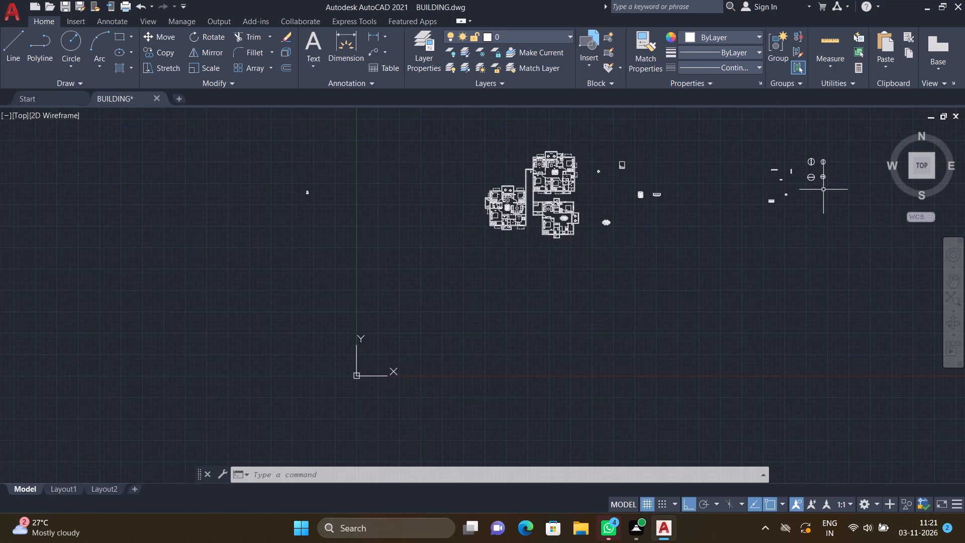
scroll(821, 193, "up", 3)
scroll(820, 124, "up", 2)
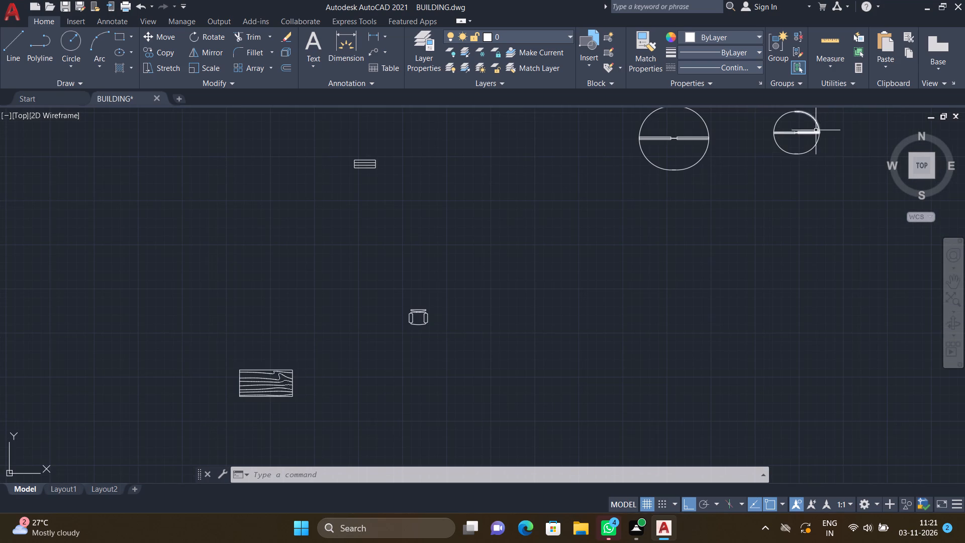
key("c")
key("o")
key("Return")
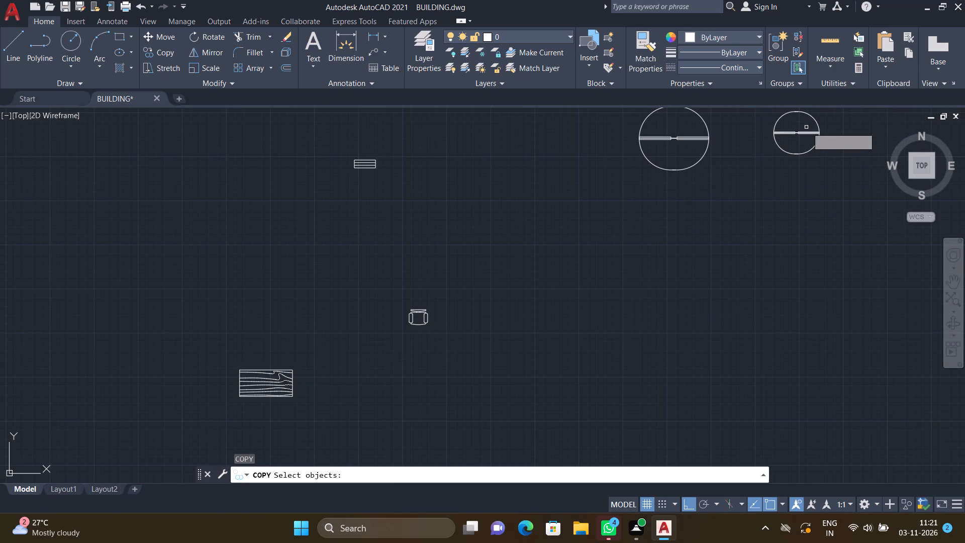
scroll(811, 136, "up", 1)
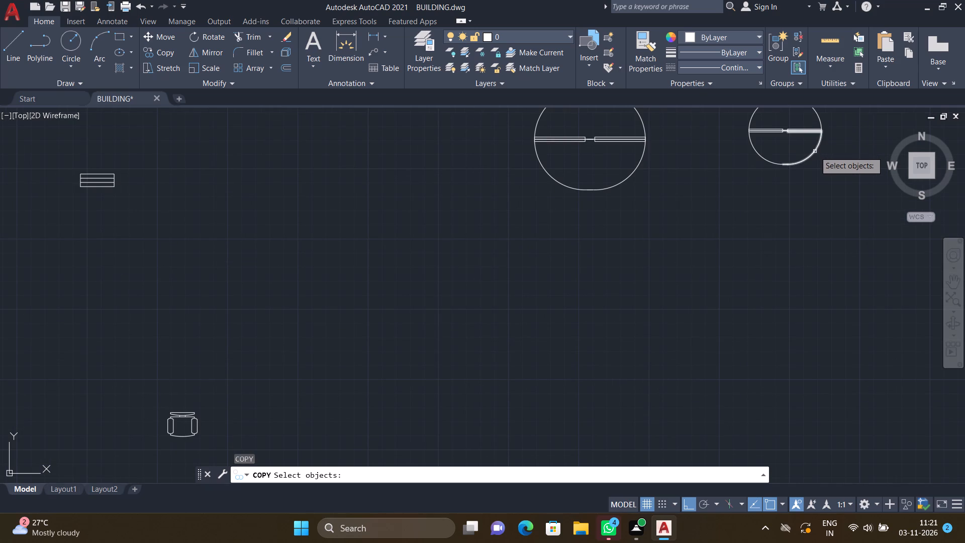
left_click(815, 151)
key("Return")
scroll(795, 134, "up", 2)
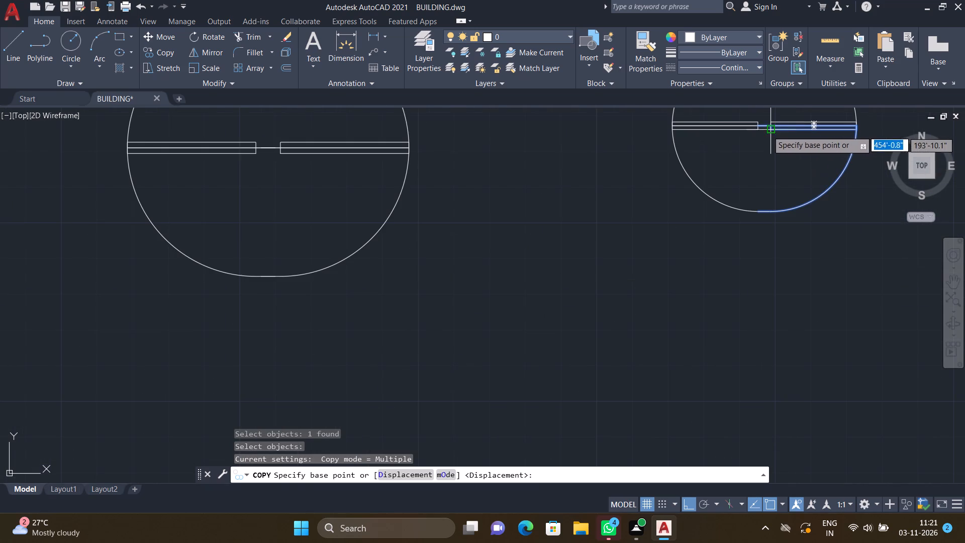
left_click(766, 129)
scroll(627, 240, "down", 5)
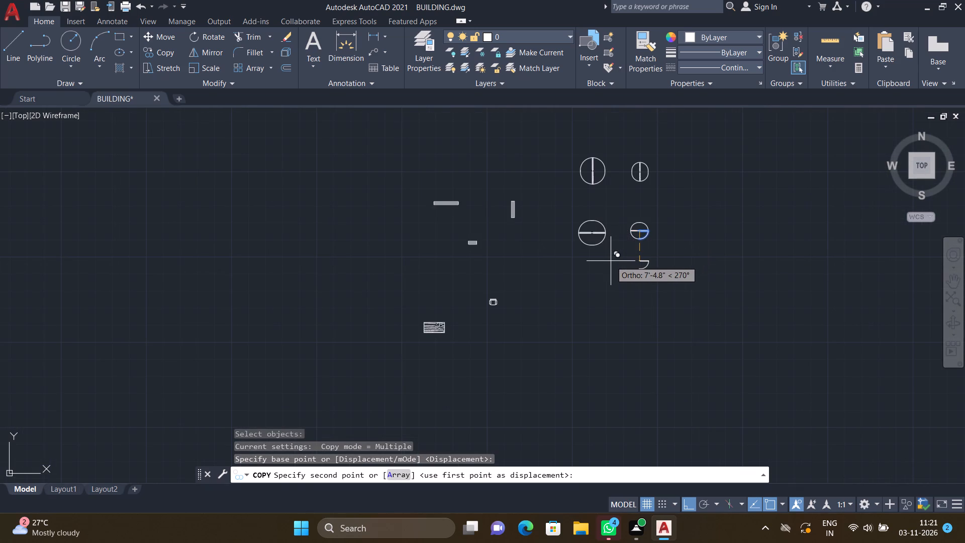
key("F8")
scroll(607, 263, "down", 5)
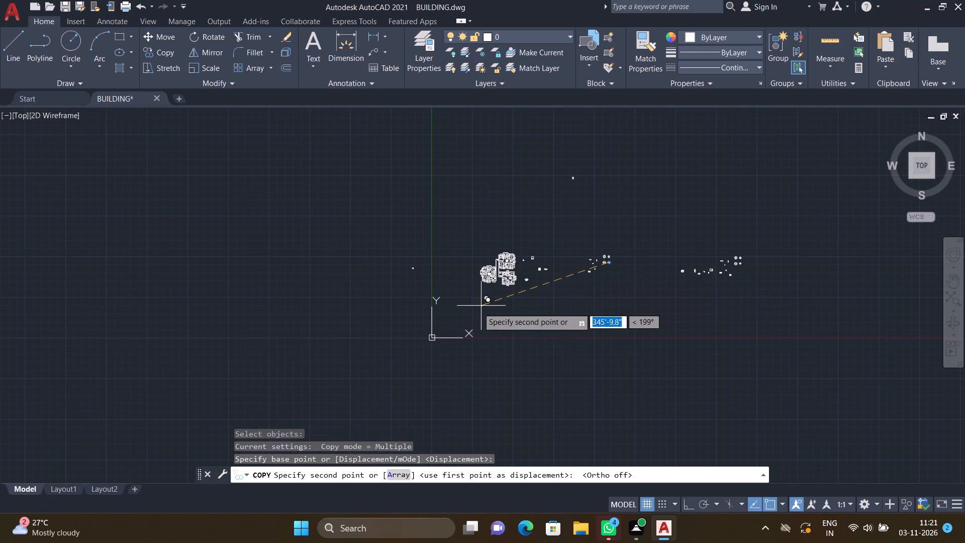
scroll(472, 294, "up", 2)
scroll(524, 257, "up", 4)
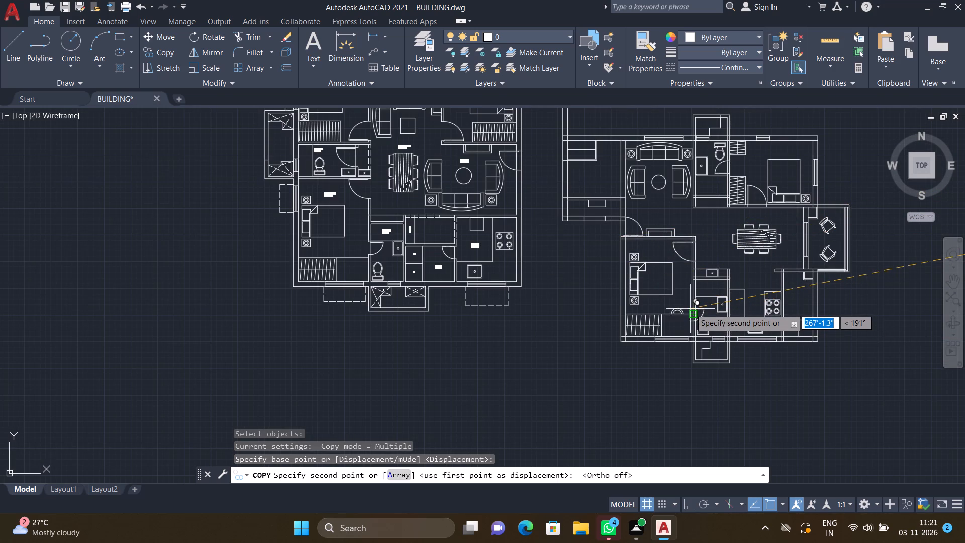
scroll(690, 308, "up", 3)
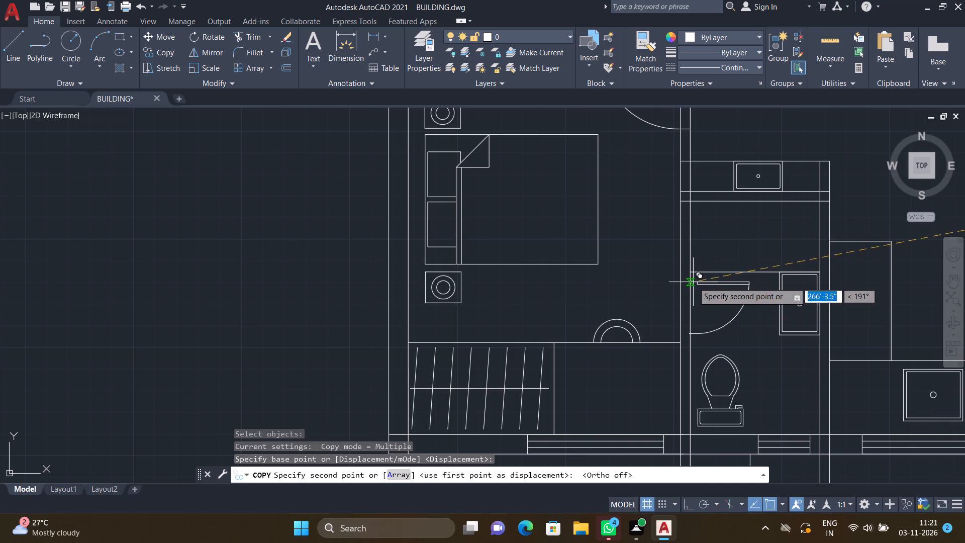
scroll(683, 281, "up", 2)
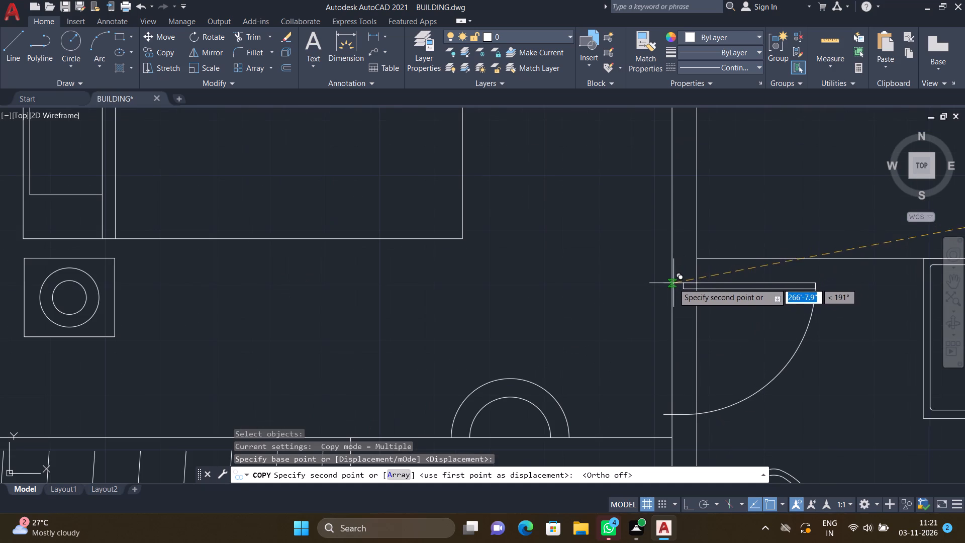
scroll(677, 284, "up", 1)
left_click(665, 279)
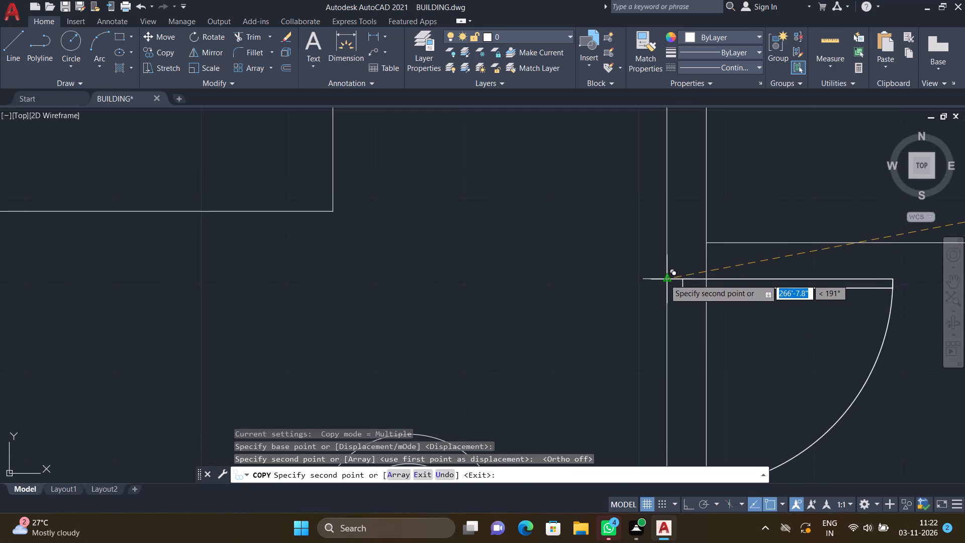
key("Return")
Move the southern bathroom door east so its hinge end comes close to the west line of the bathroom's west wall.
scroll(679, 304, "down", 2)
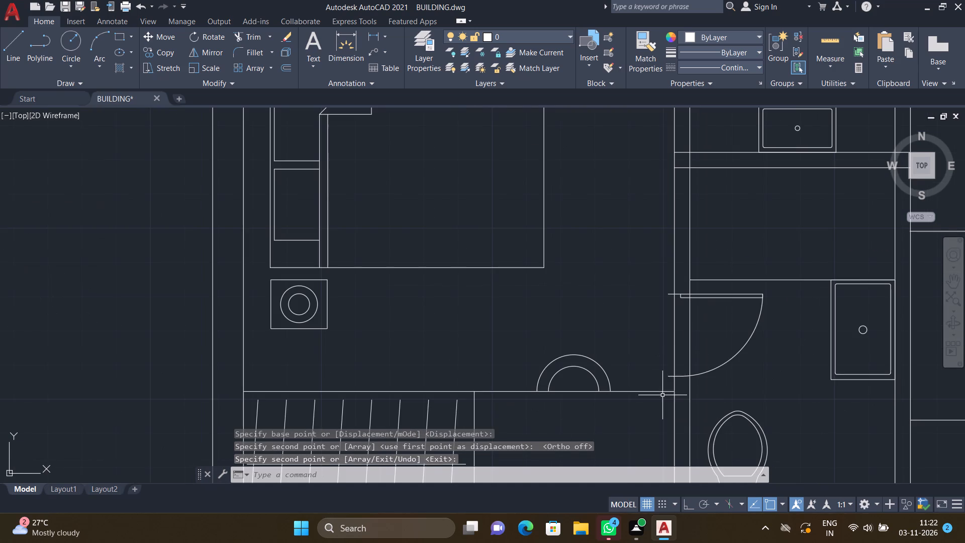
scroll(662, 395, "up", 2)
key("m")
key("Return")
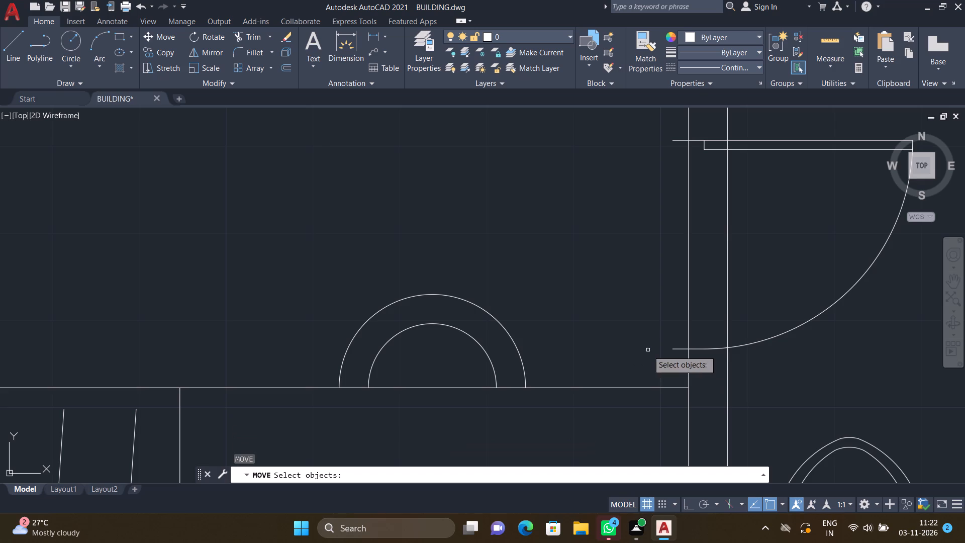
left_click(674, 349)
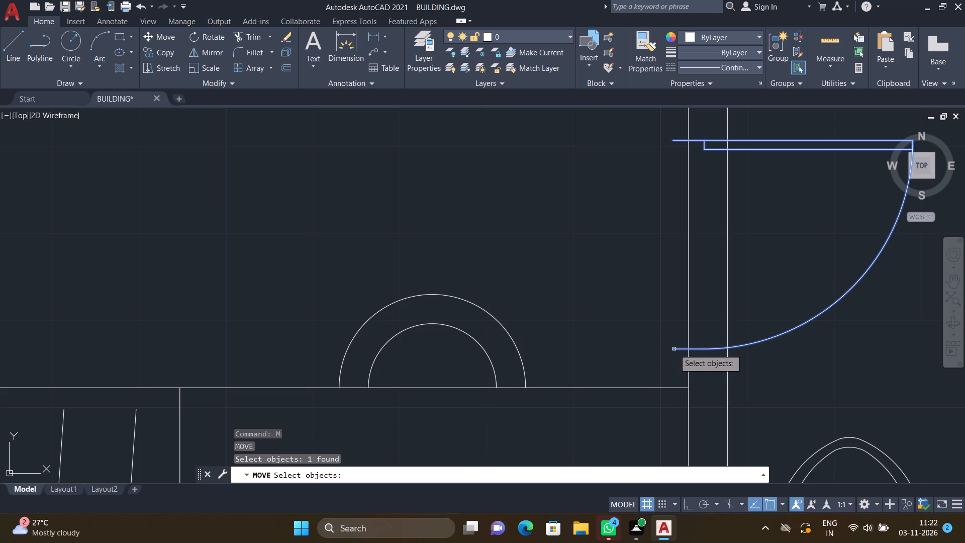
key("Return")
scroll(662, 122, "up", 2)
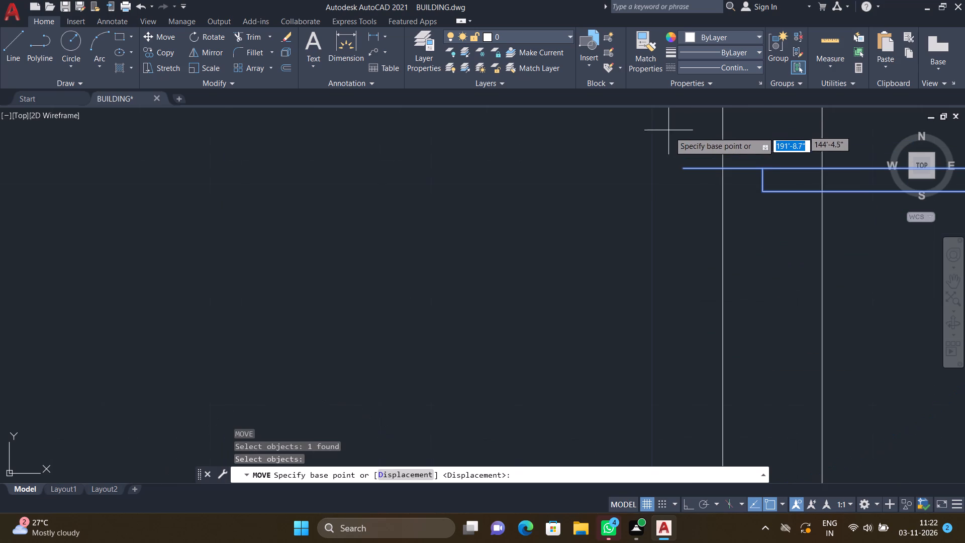
left_click(686, 169)
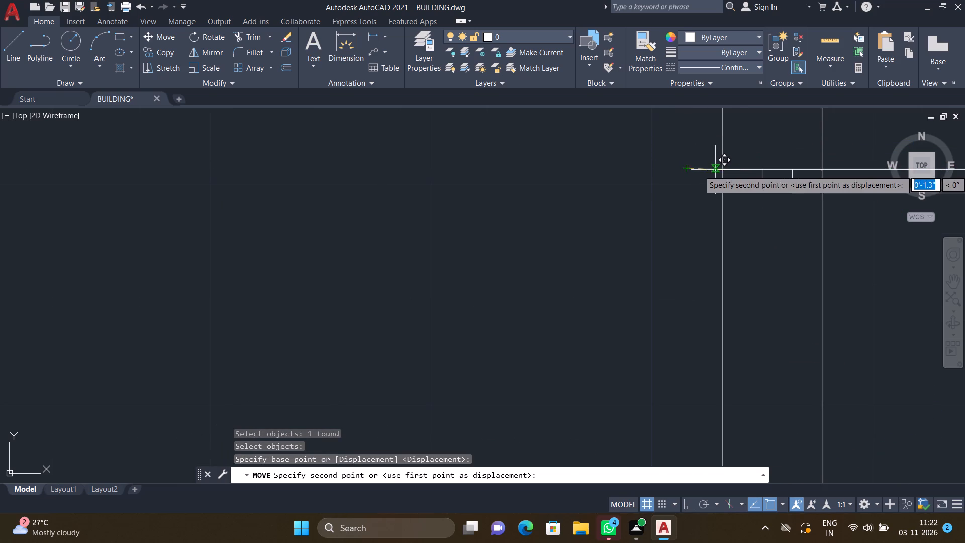
left_click(718, 172)
Move the southern bathroom door slightly farther east with Ortho on, so its hinge end meets the wall's west line.
scroll(735, 164, "up", 1)
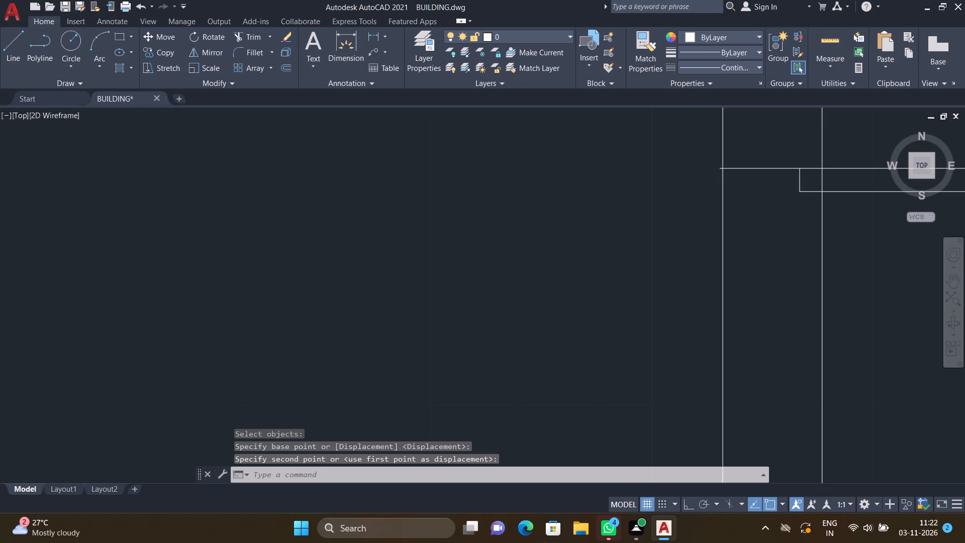
scroll(735, 164, "up", 1)
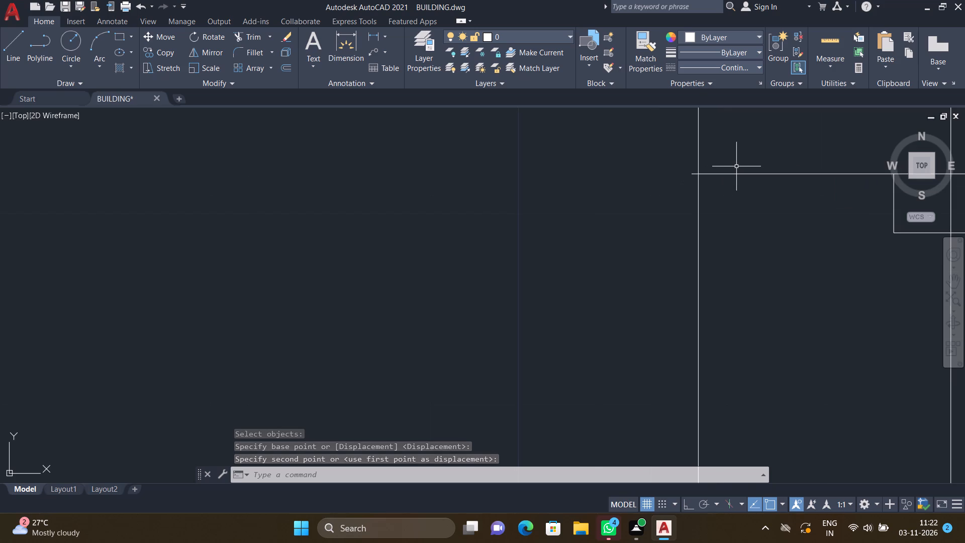
key("F8")
key("m")
key("Return")
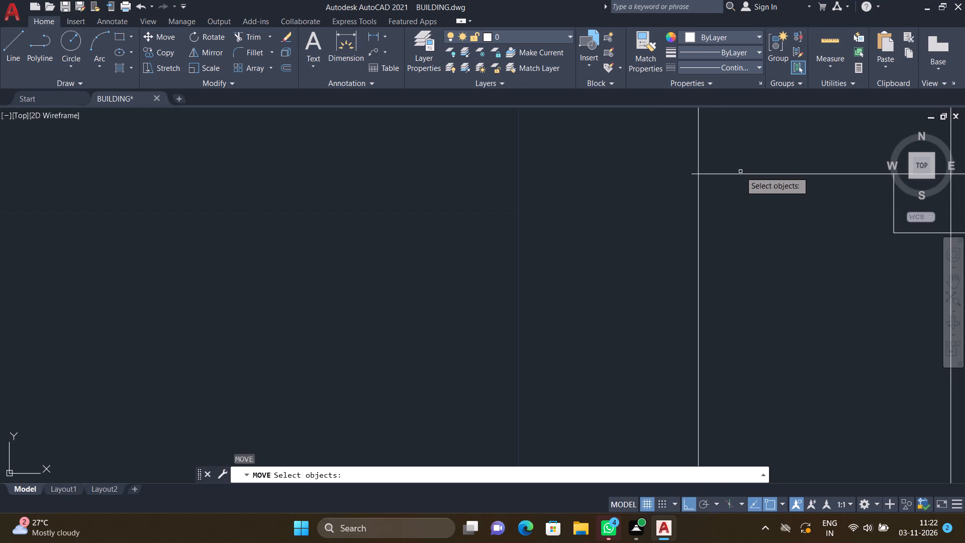
left_click(740, 173)
key("Return")
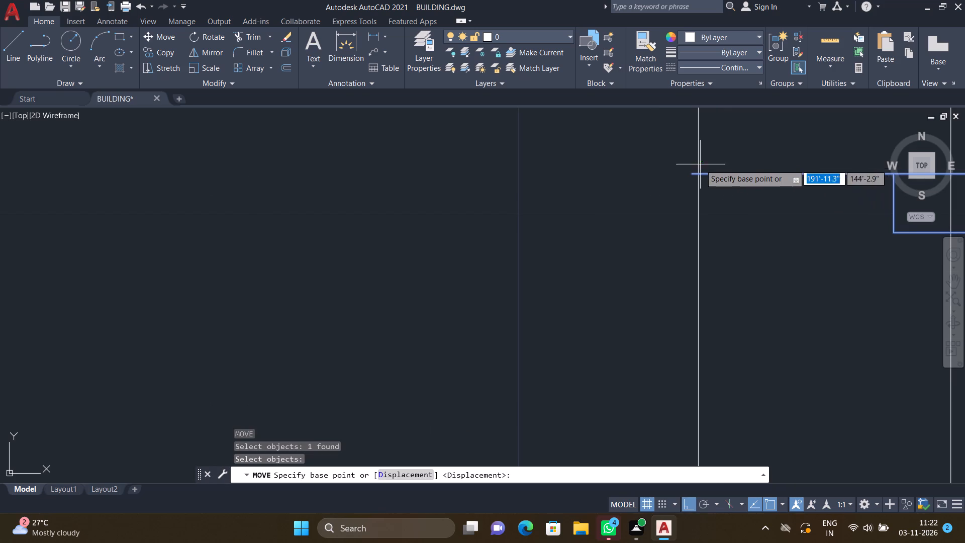
scroll(703, 174, "up", 3)
left_click(656, 170)
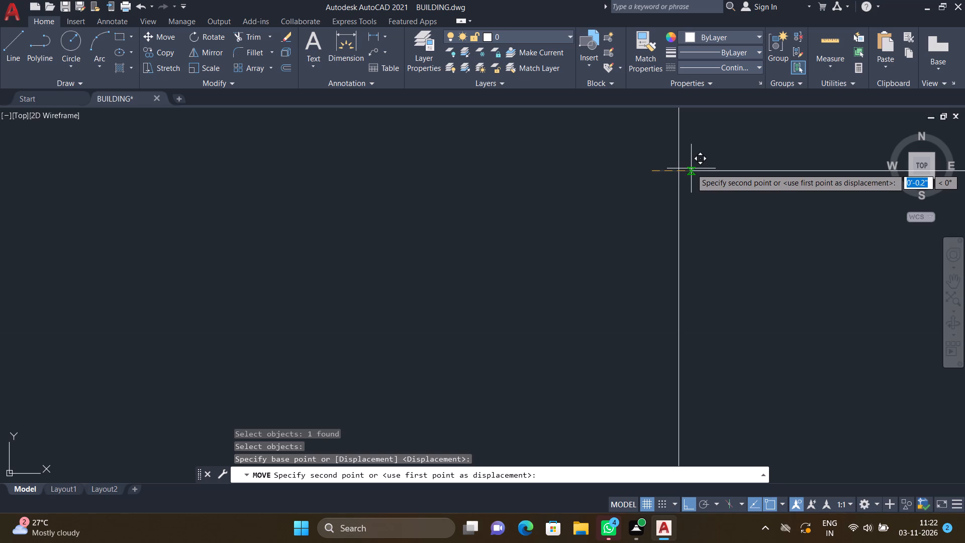
left_click(679, 172)
scroll(641, 199, "down", 10)
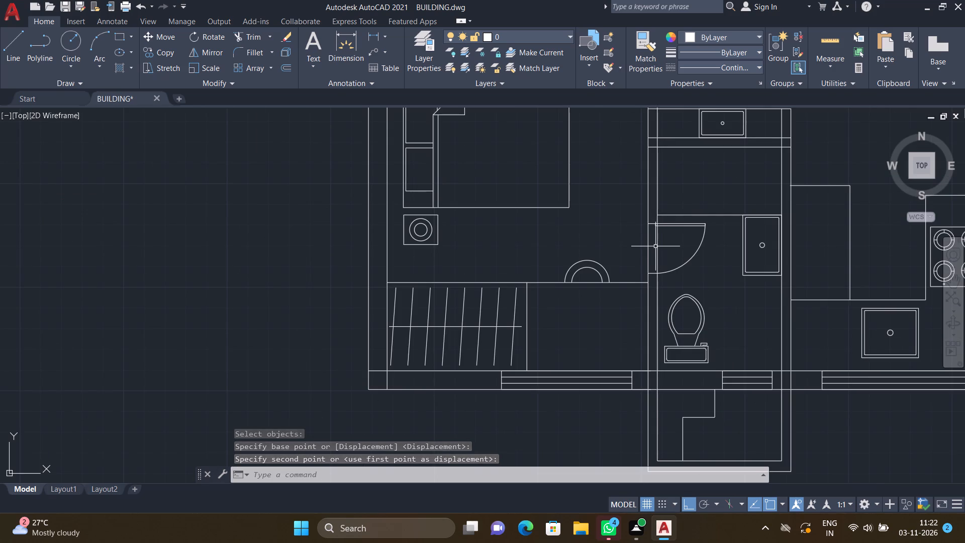
Copy the southeast door of the larger horizontal door set to the west wall of the room east of the kitchen, near its northwest corner.
scroll(655, 246, "down", 4)
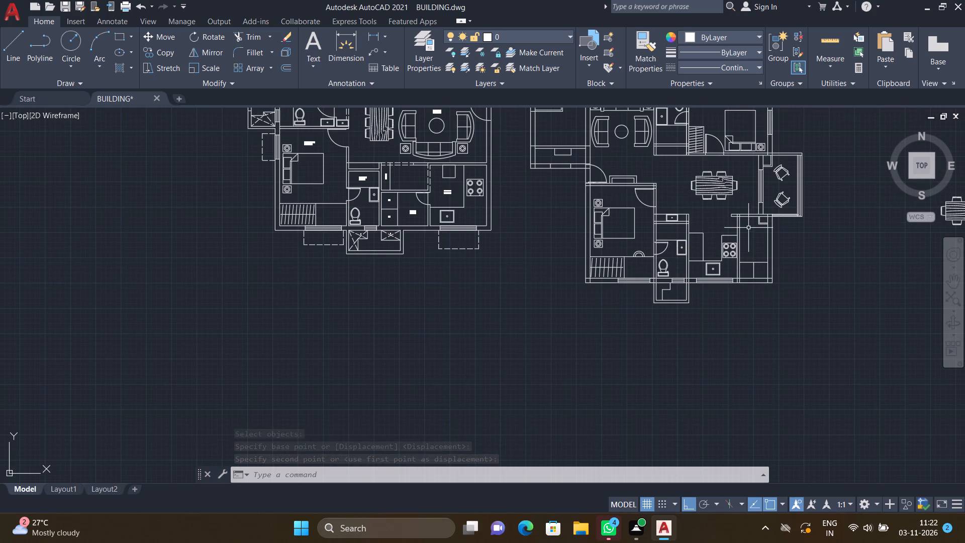
scroll(694, 226, "down", 4)
scroll(712, 161, "down", 1)
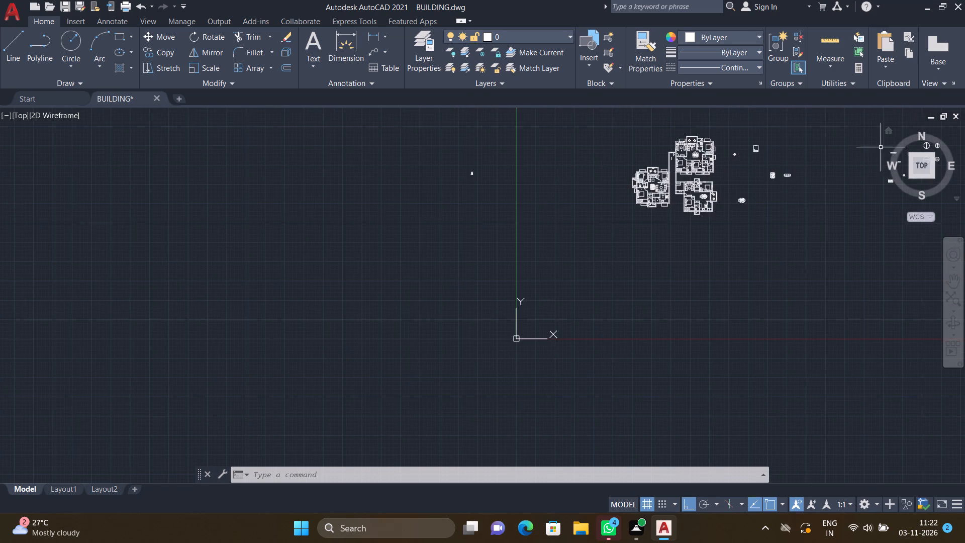
scroll(880, 151, "down", 4)
middle_click_drag(822, 195, 637, 219)
scroll(725, 179, "up", 2)
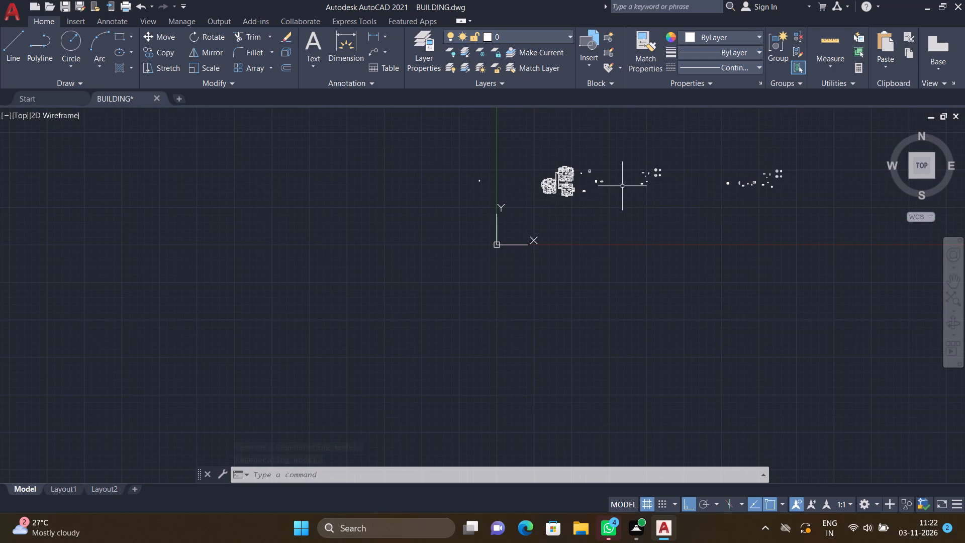
scroll(637, 170, "up", 3)
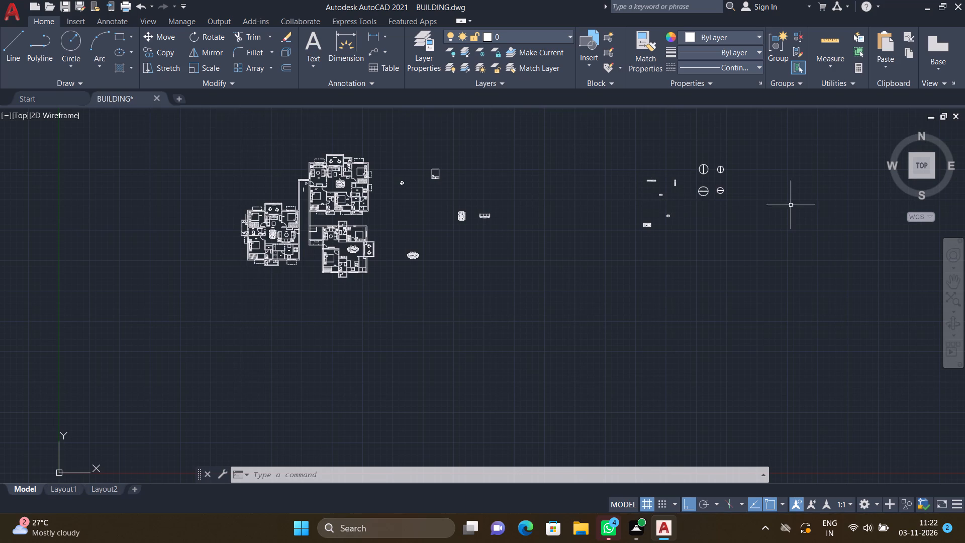
scroll(706, 190, "up", 3)
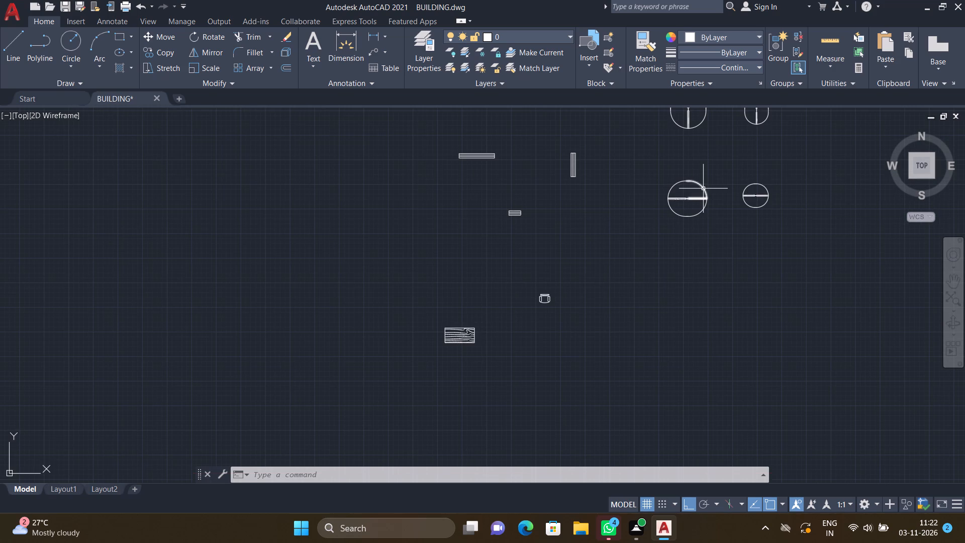
scroll(699, 203, "up", 2)
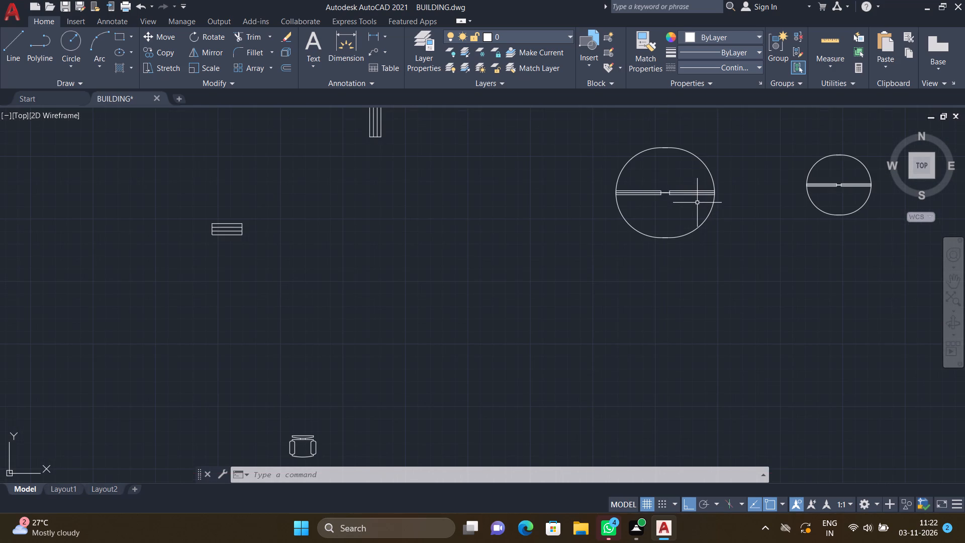
key("c")
key("o")
key("Return")
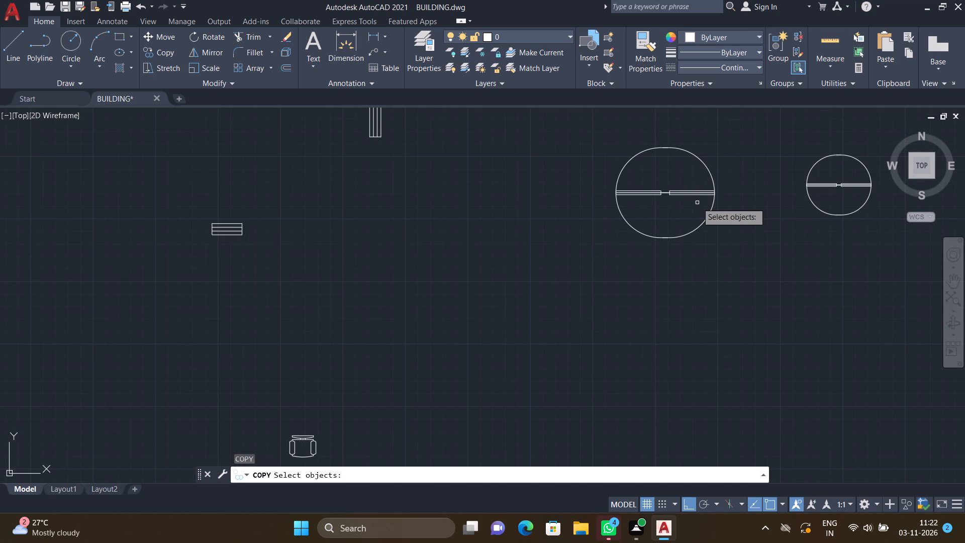
left_click(709, 214)
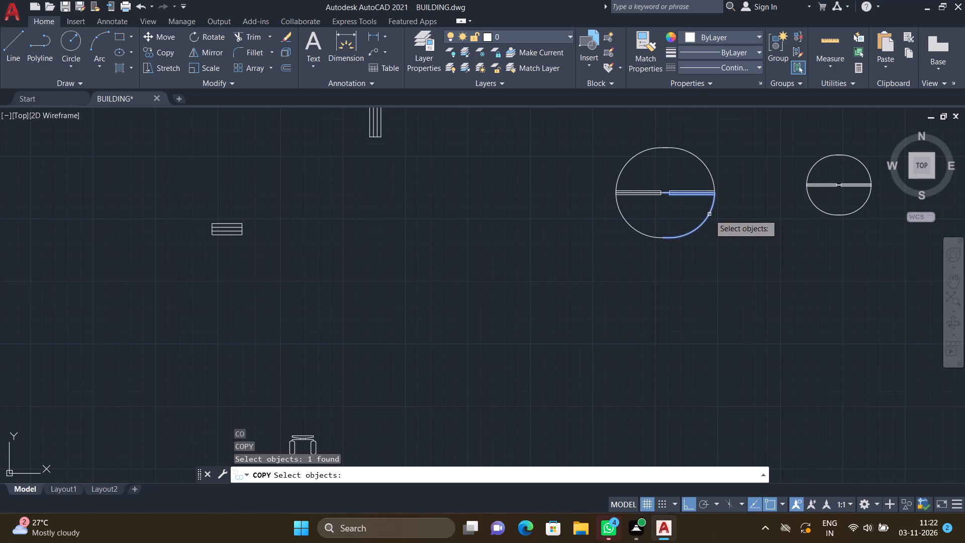
key("Return")
scroll(663, 191, "up", 3)
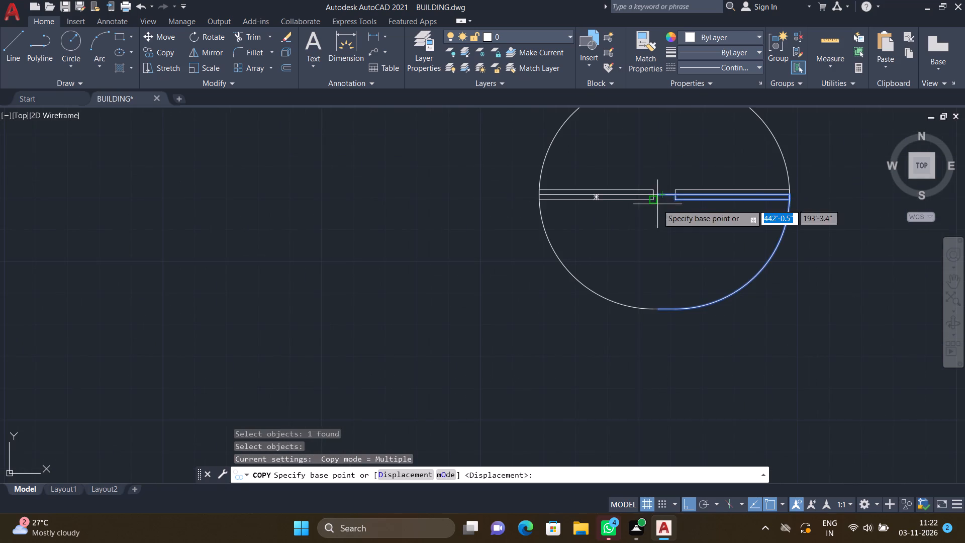
scroll(658, 201, "up", 3)
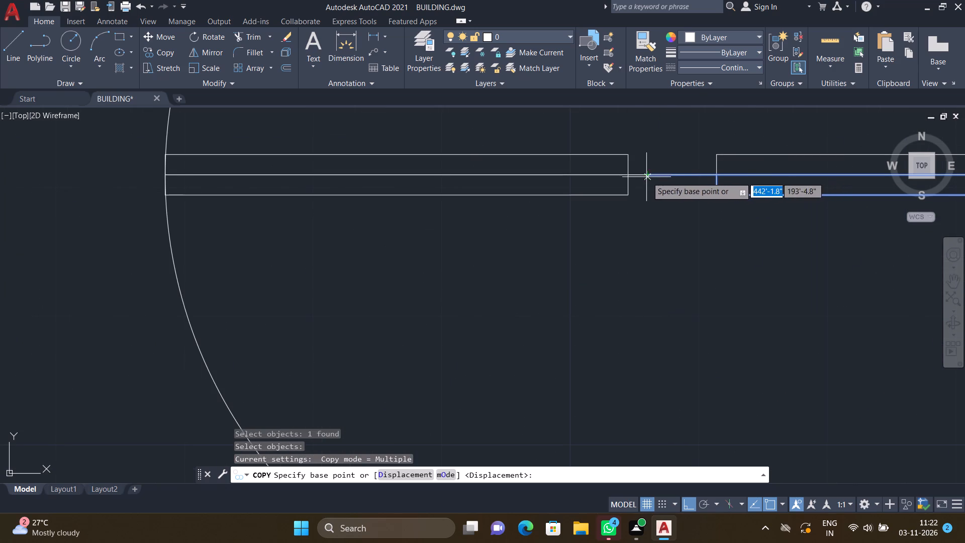
left_click(649, 175)
scroll(574, 287, "down", 13)
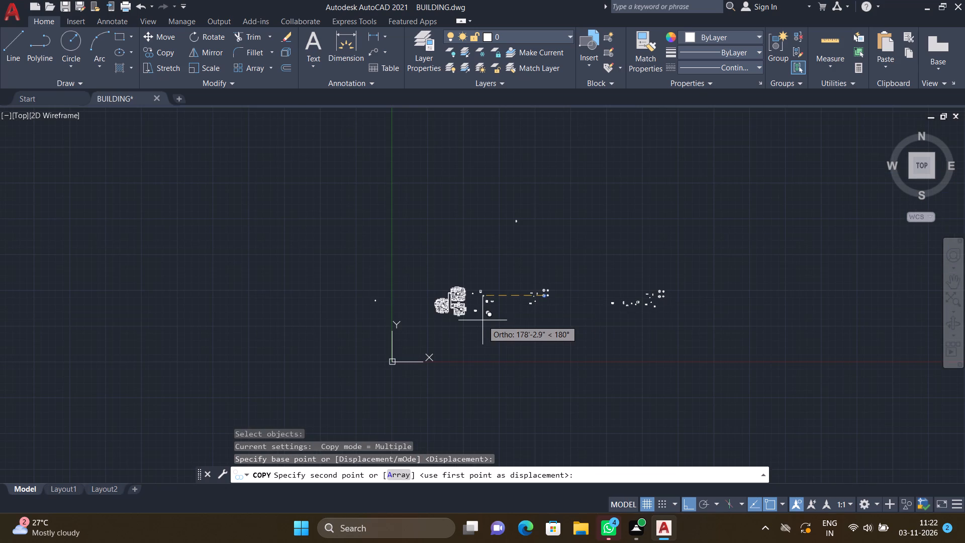
key("F8")
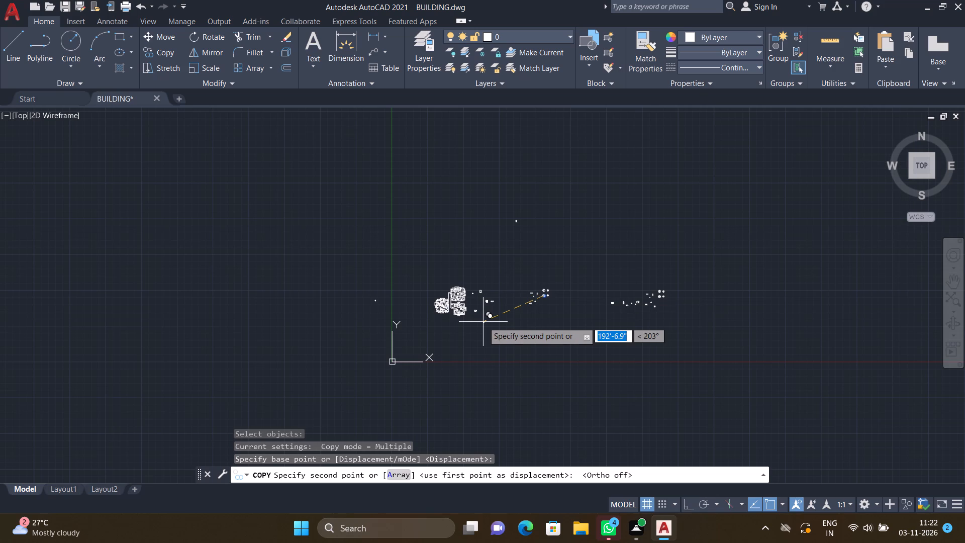
scroll(415, 322, "up", 4)
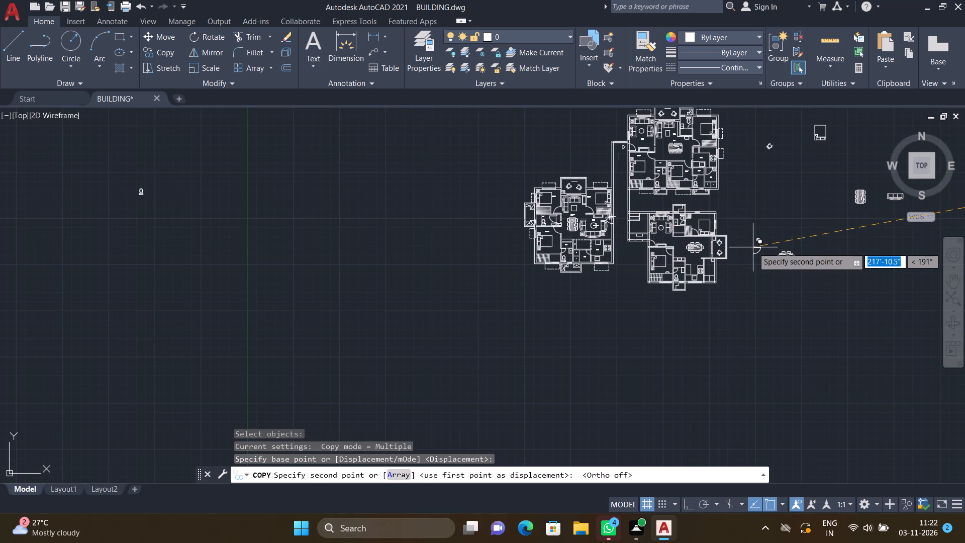
scroll(688, 253, "up", 3)
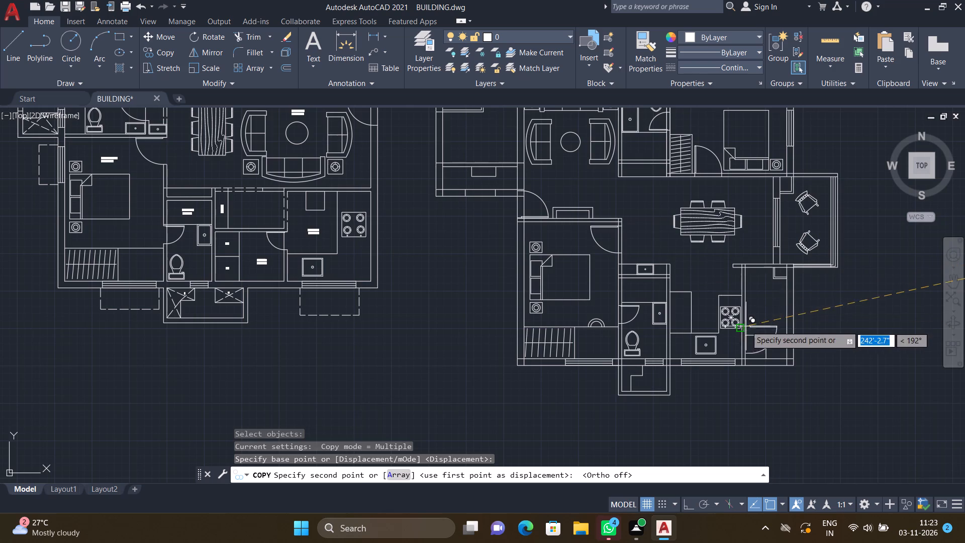
scroll(746, 285, "up", 4)
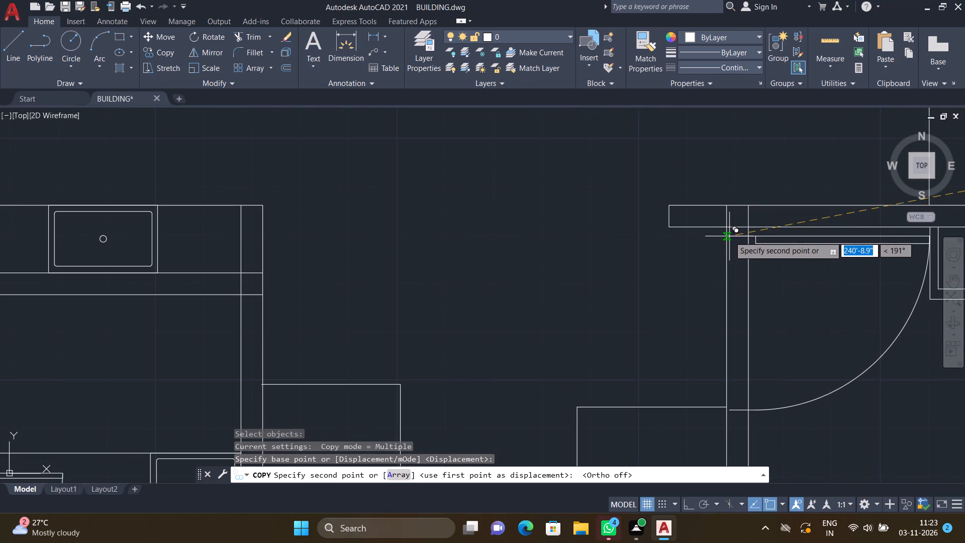
scroll(729, 236, "up", 2)
left_click(716, 232)
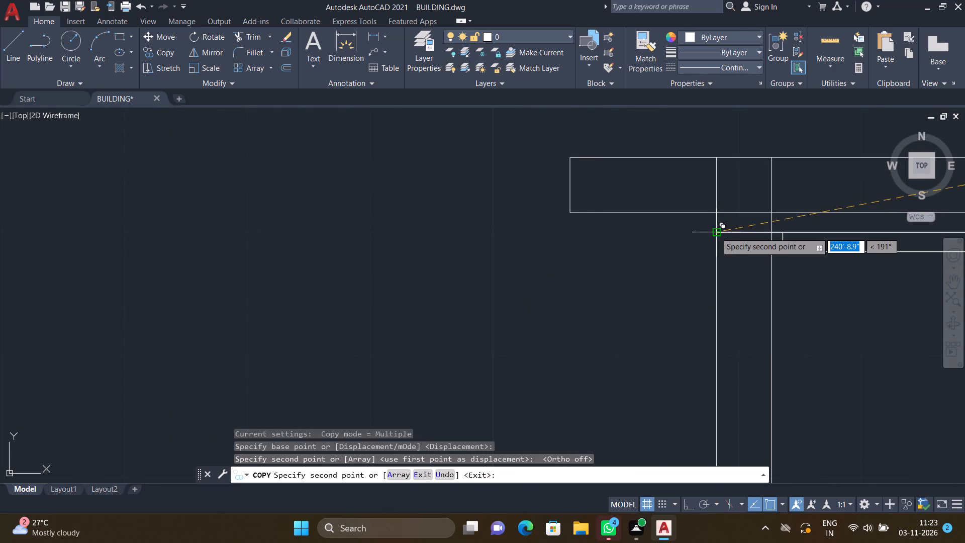
key("Return")
Examine the new door's fit against the wall lines and look over the doors across the floor plan.
scroll(709, 252, "down", 4)
scroll(775, 274, "up", 2)
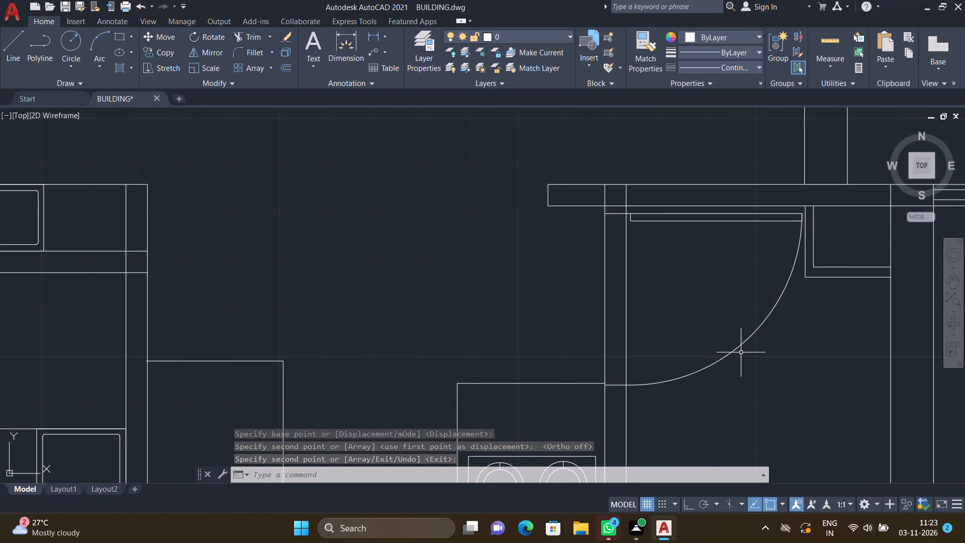
scroll(607, 398, "up", 2)
scroll(650, 359, "down", 5)
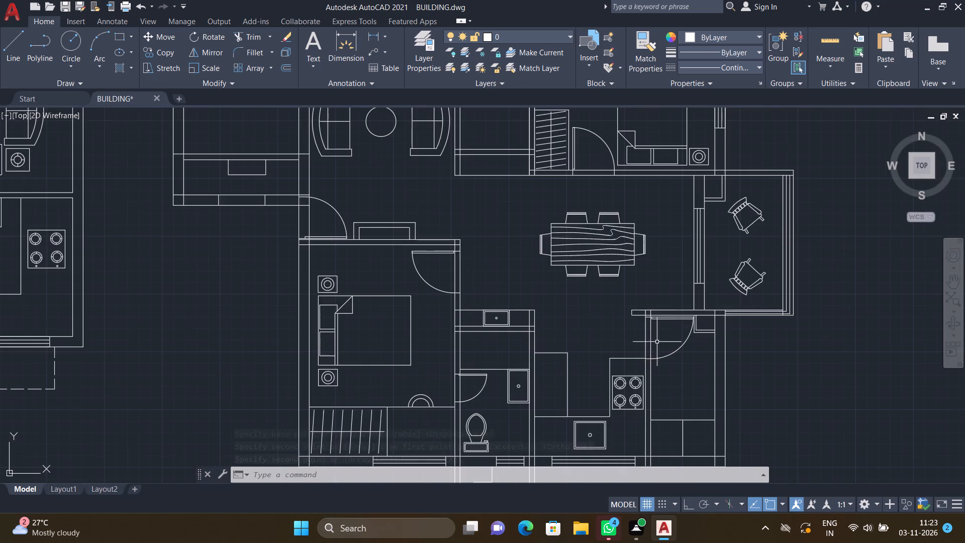
scroll(706, 336, "up", 3)
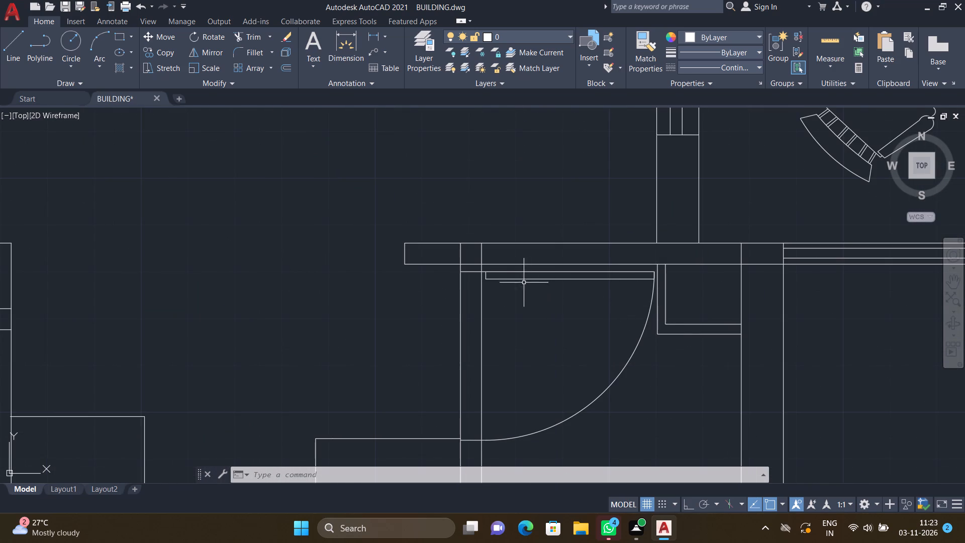
scroll(445, 282, "up", 4)
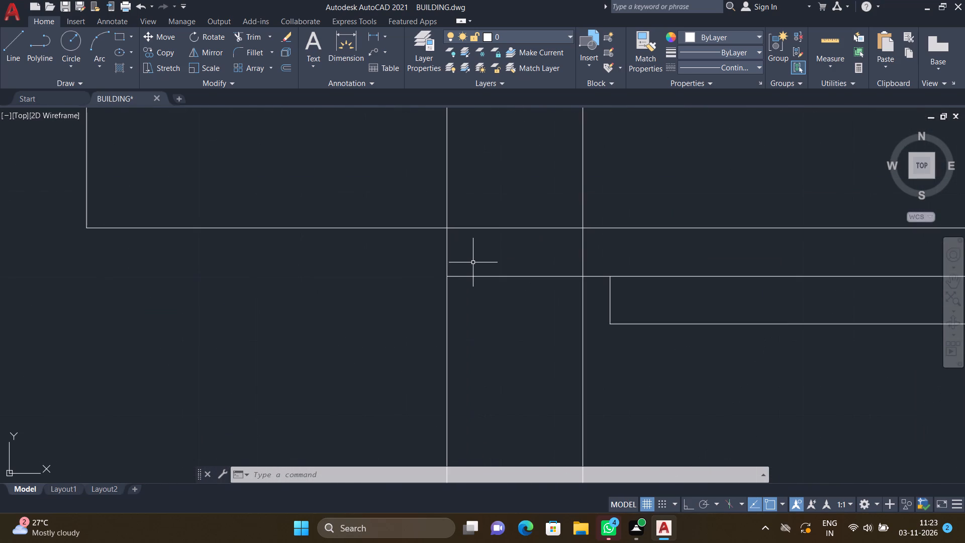
scroll(473, 262, "down", 6)
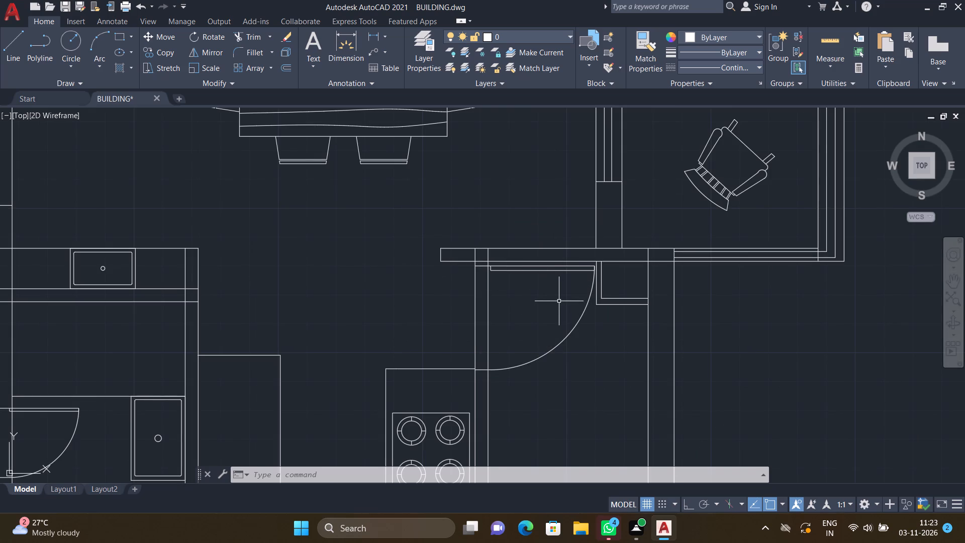
scroll(555, 303, "down", 3)
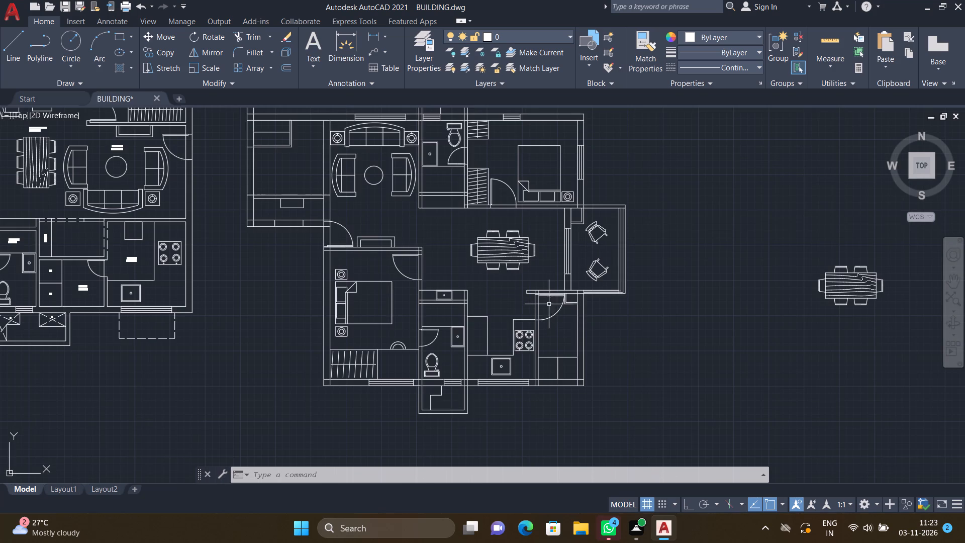
scroll(523, 318, "down", 3)
scroll(525, 327, "up", 2)
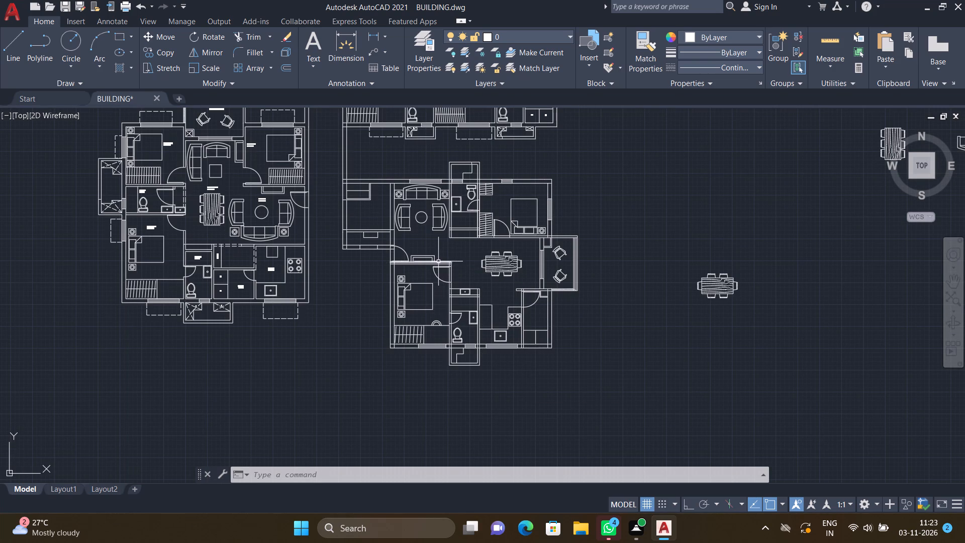
scroll(449, 257, "down", 2)
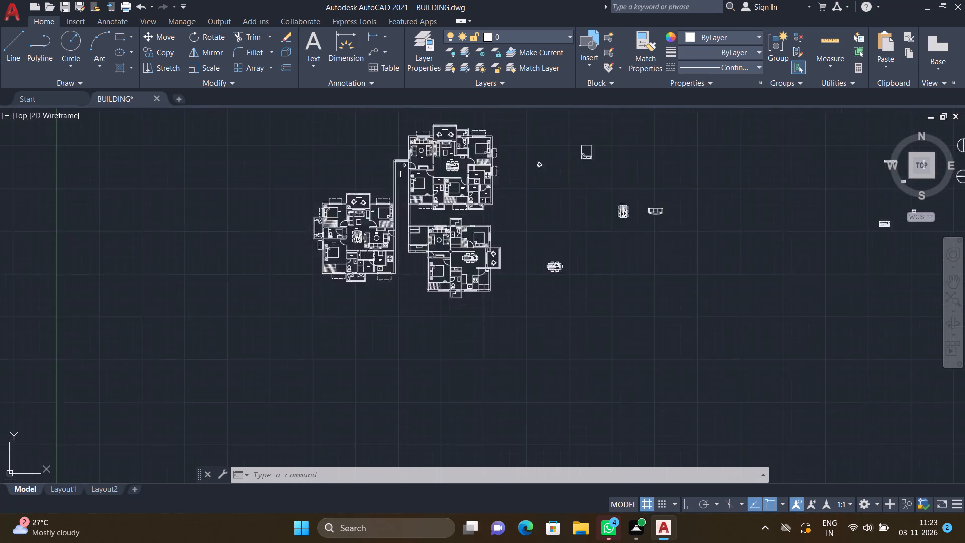
scroll(450, 252, "down", 1)
With the broken ACAD linetype current, draw a three-sided outline about 6'-6" wide and 2'-6" deep outside the sofa room's north window.
left_click(734, 66)
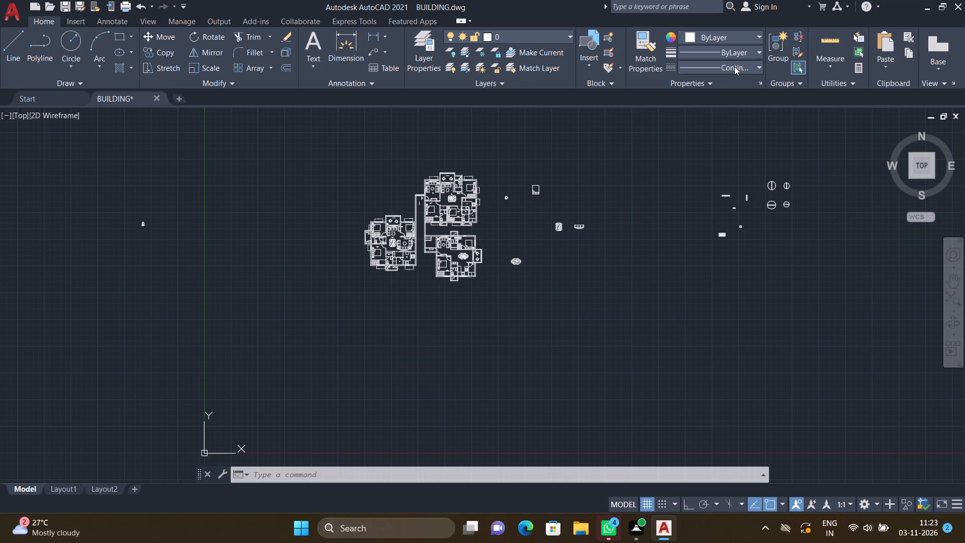
left_click(726, 112)
scroll(446, 222, "up", 3)
scroll(453, 263, "up", 1)
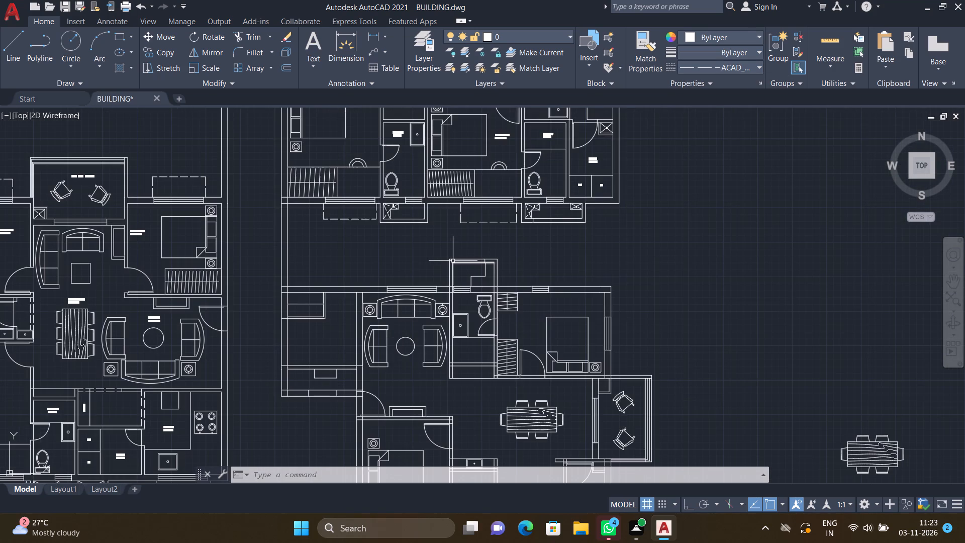
key("l")
key("Return")
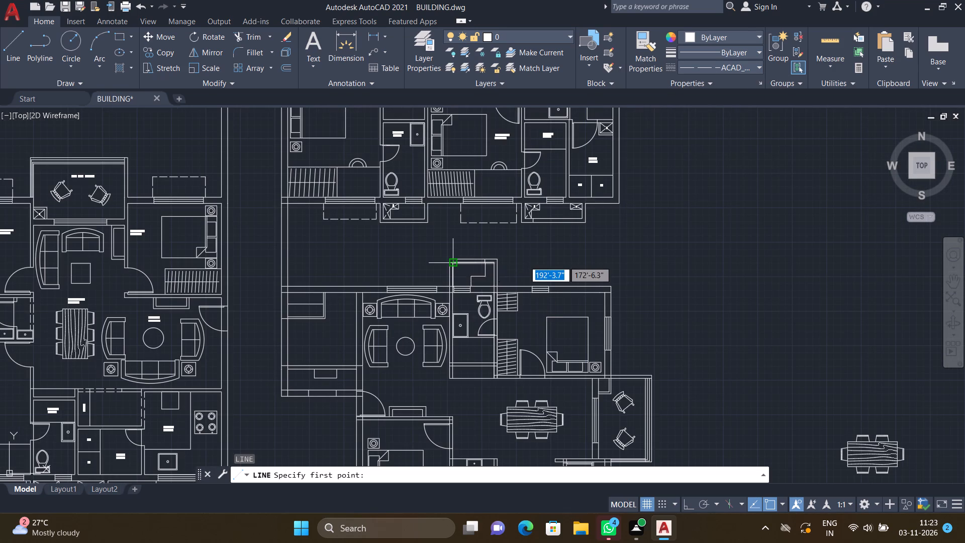
key("F8")
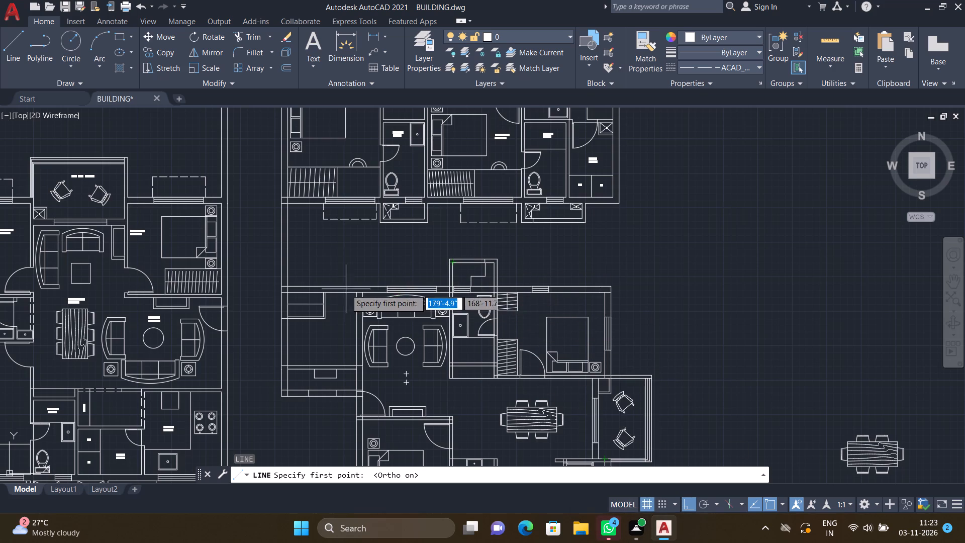
scroll(345, 288, "up", 2)
scroll(424, 282, "up", 3)
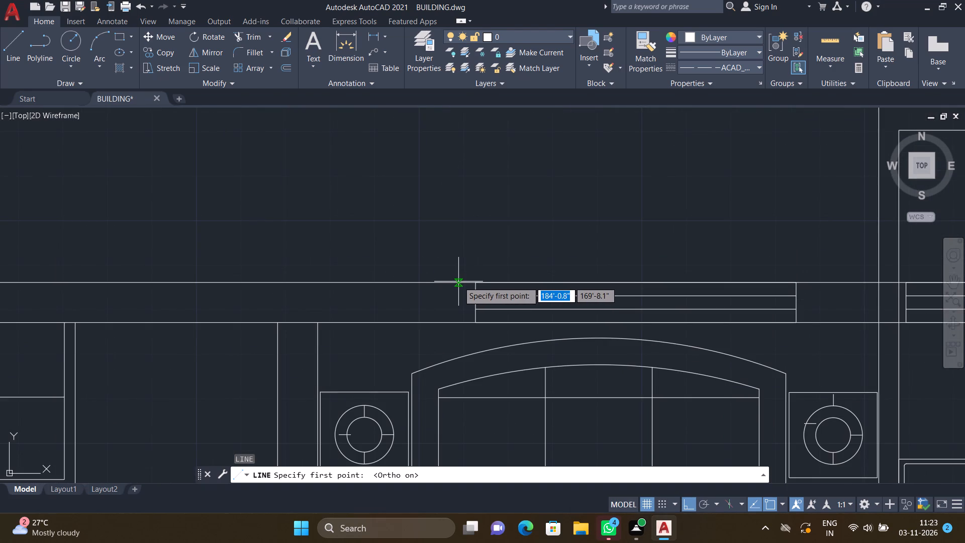
left_click(461, 282)
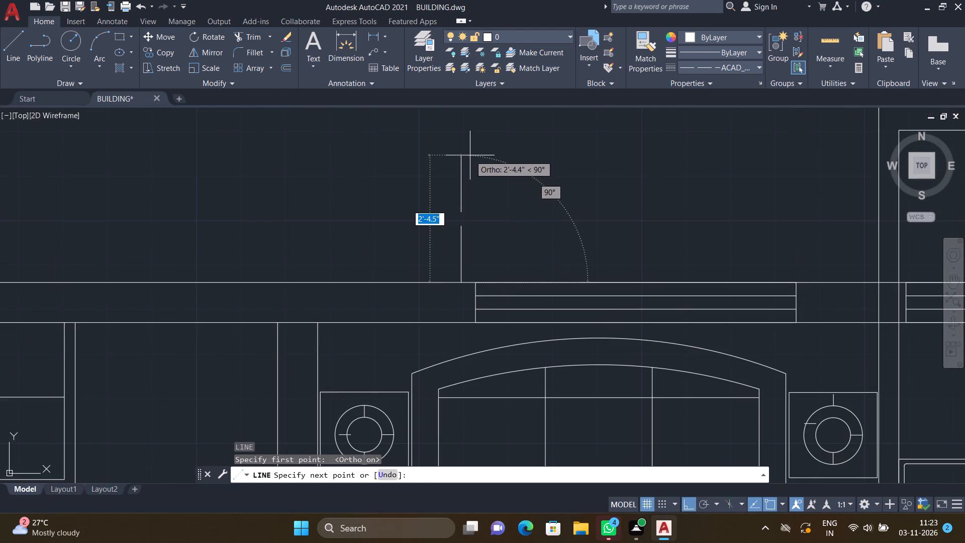
left_click(470, 149)
scroll(662, 159, "down", 2)
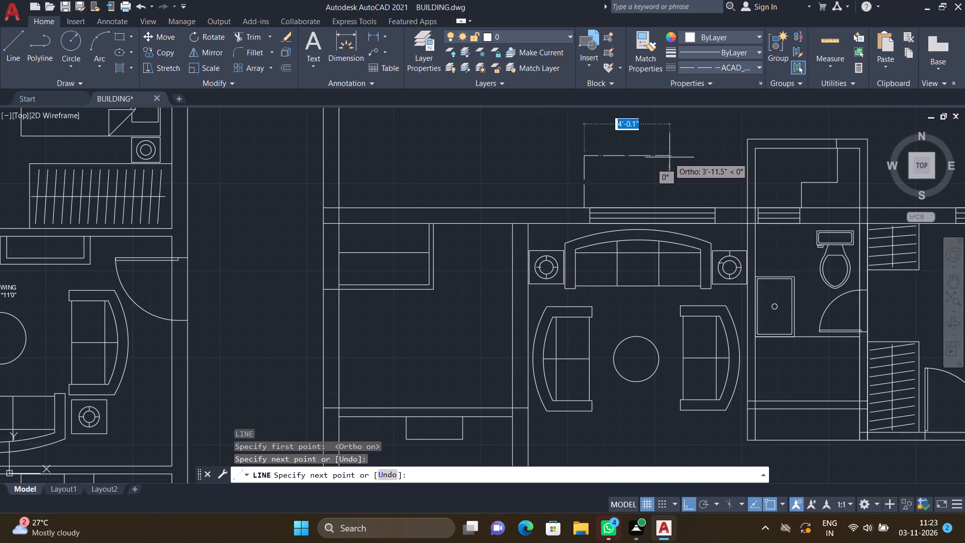
scroll(715, 163, "up", 2)
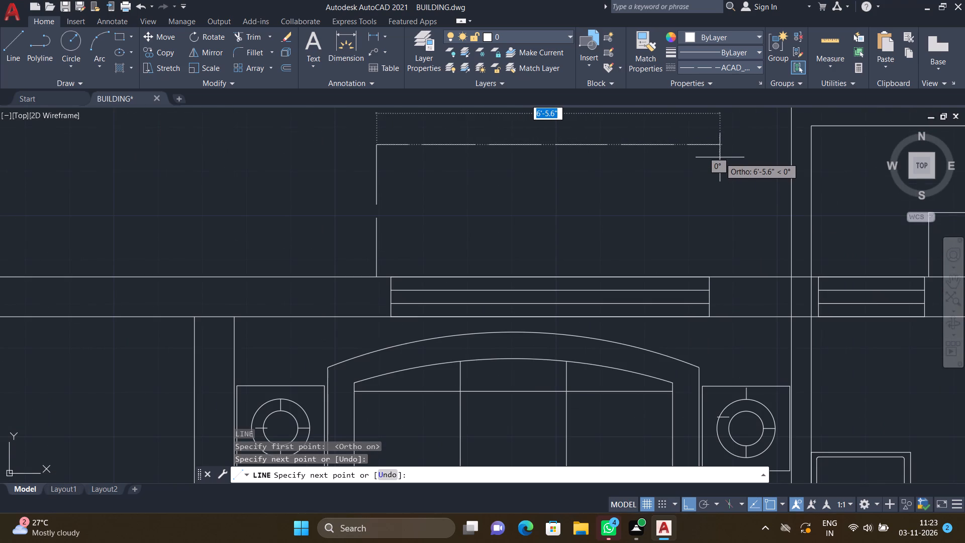
left_click(720, 157)
scroll(722, 271, "up", 2)
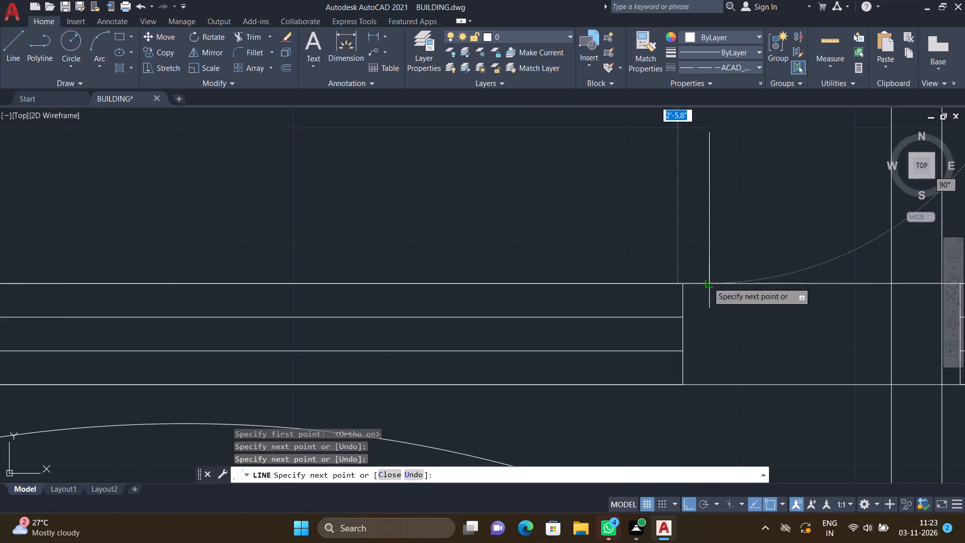
left_click(707, 283)
key("Return")
scroll(655, 284, "down", 5)
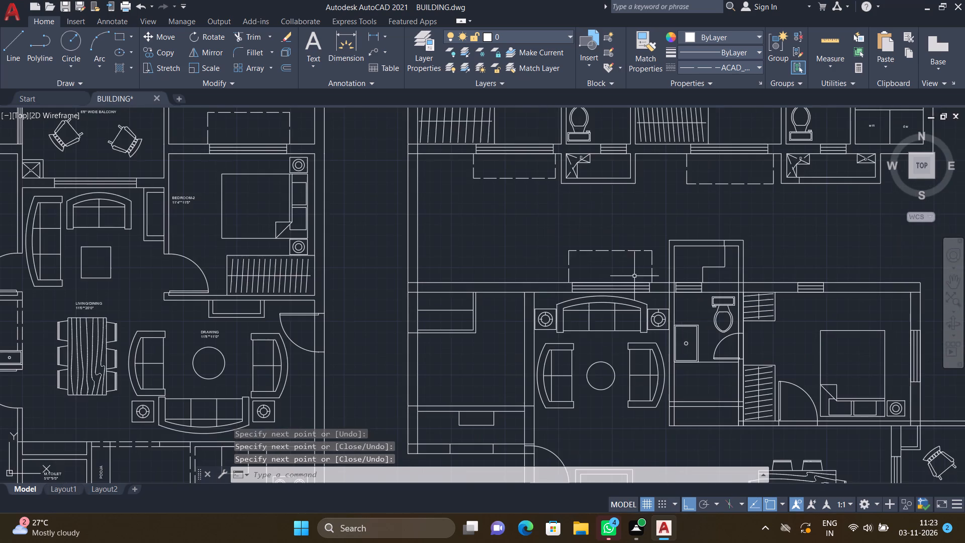
Draw a three-sided dashed outline with lines outside the small north window of the northeast bedroom, ending on the outer wall line.
scroll(709, 279, "down", 2)
scroll(760, 280, "up", 2)
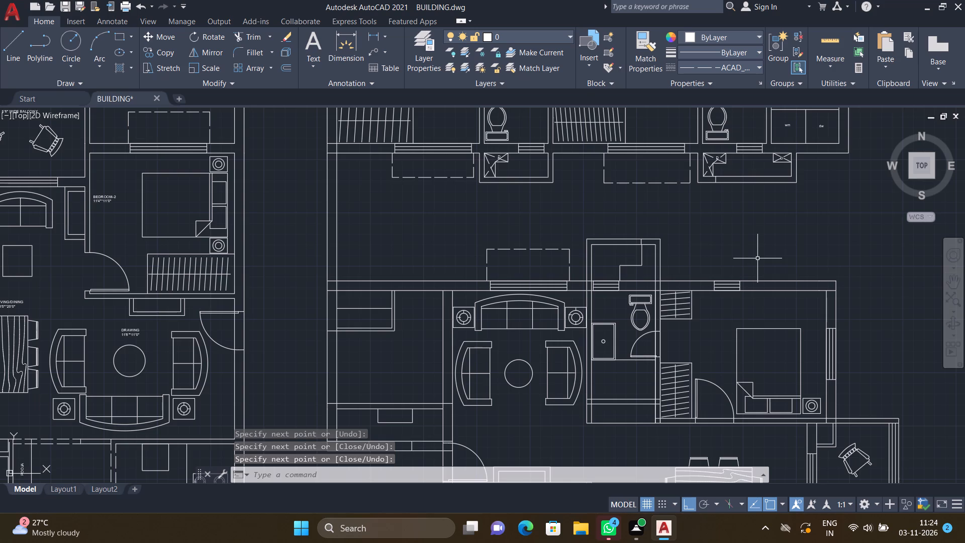
key("m")
key("Escape")
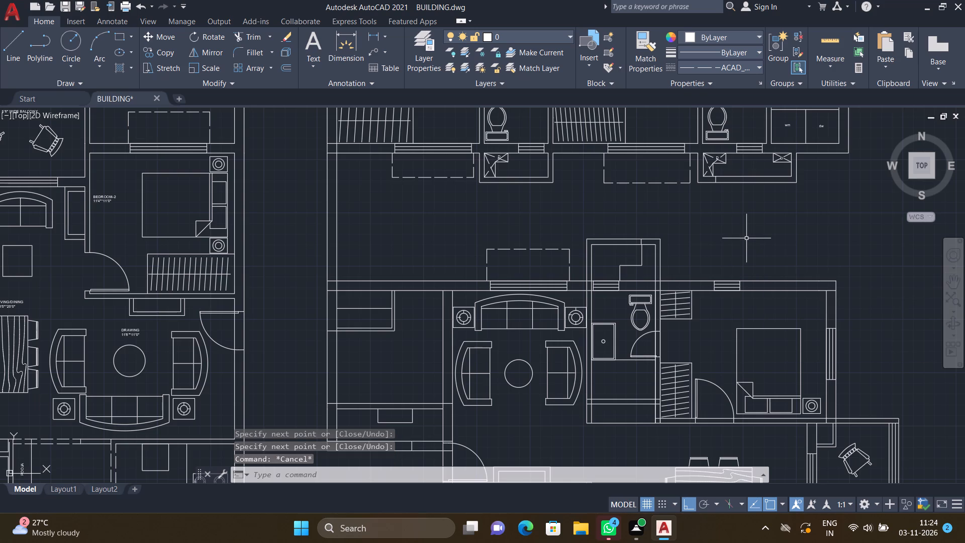
key("l")
key("Return")
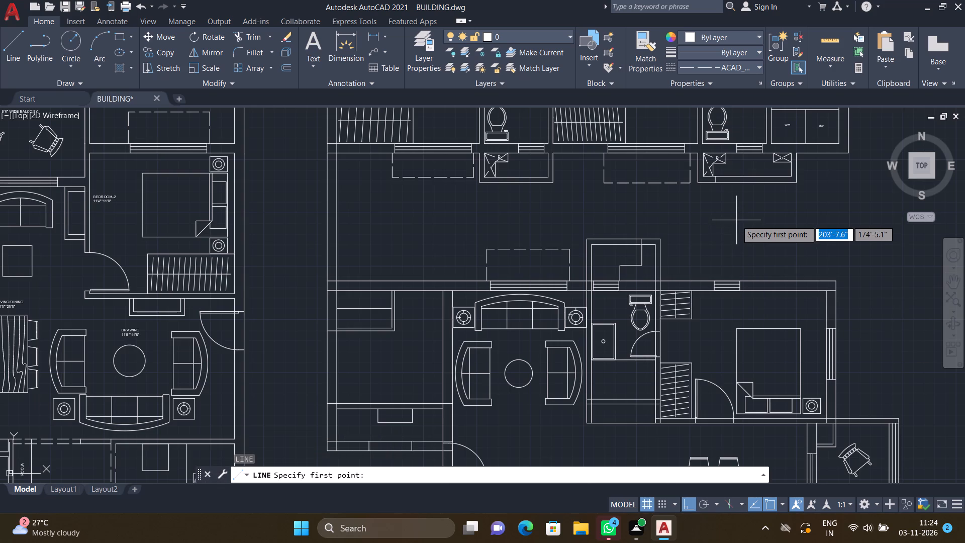
scroll(736, 271, "up", 3)
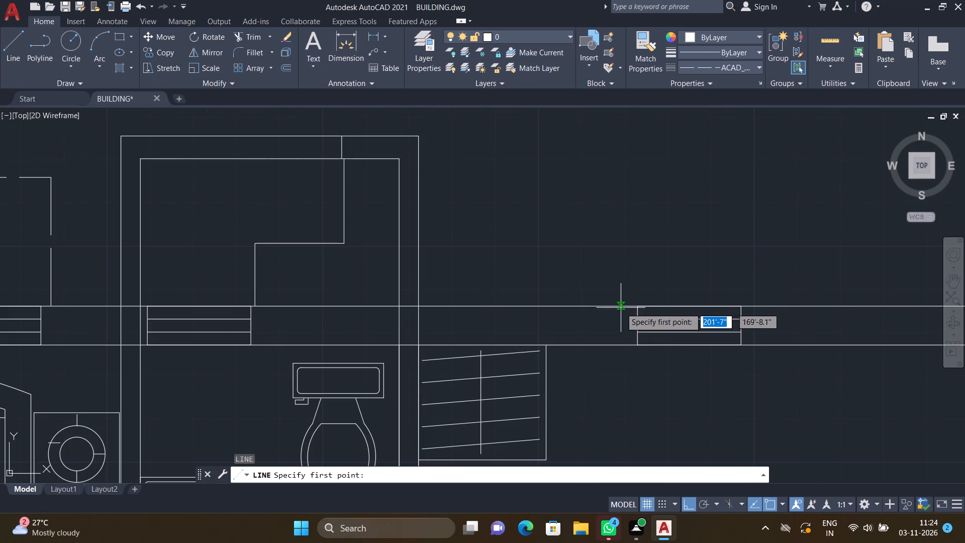
scroll(618, 314, "up", 1)
left_click_drag(635, 303, 633, 298)
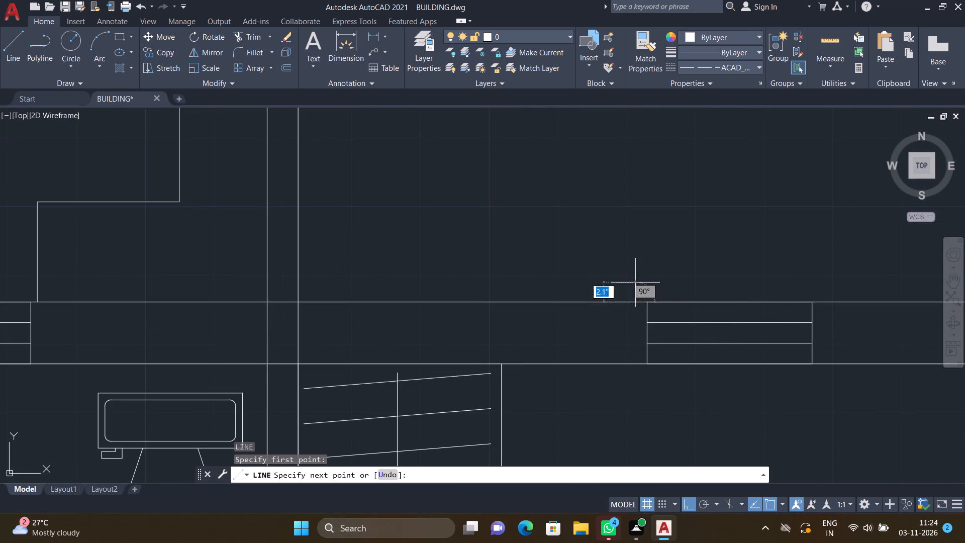
scroll(650, 217, "down", 1)
left_click_drag(651, 192, 652, 192)
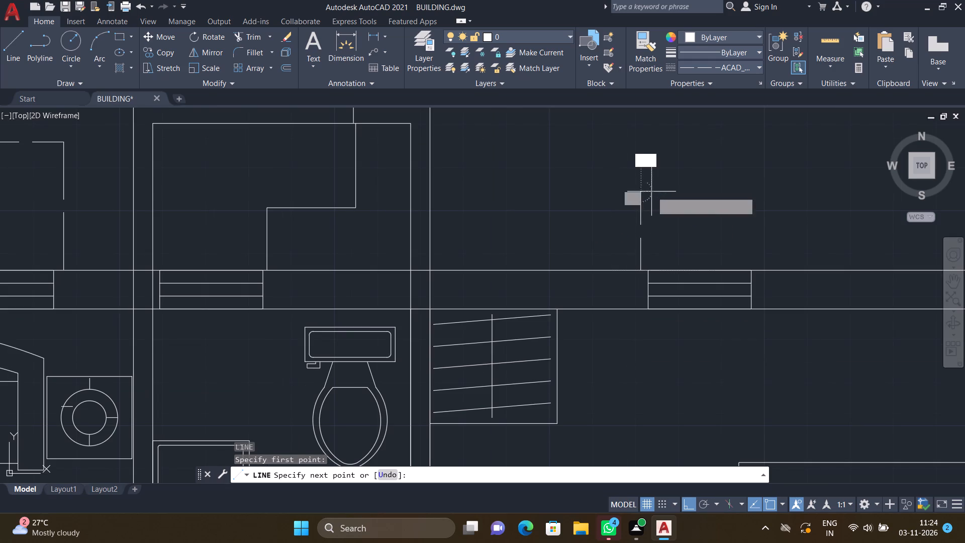
left_click_drag(652, 192, 658, 194)
scroll(753, 199, "up", 2)
left_click(761, 197)
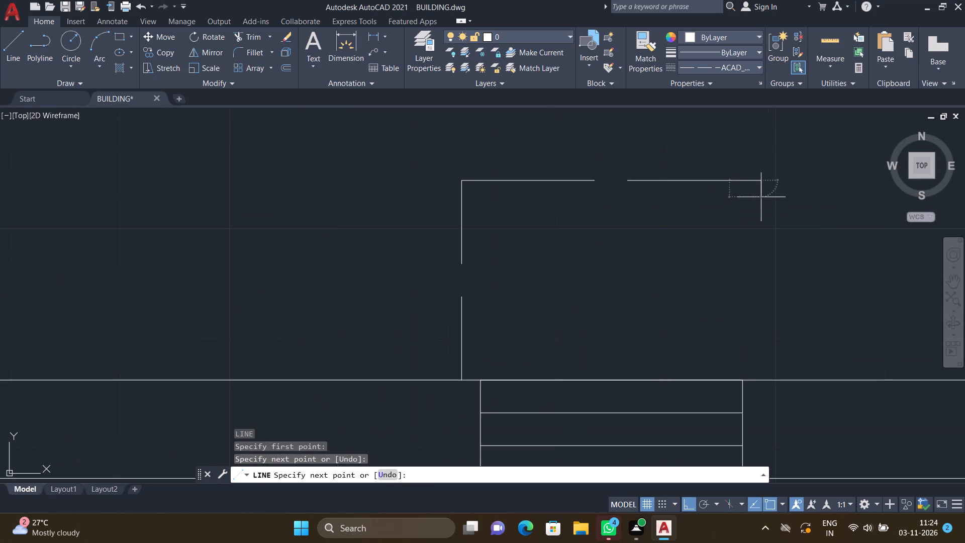
left_click(760, 380)
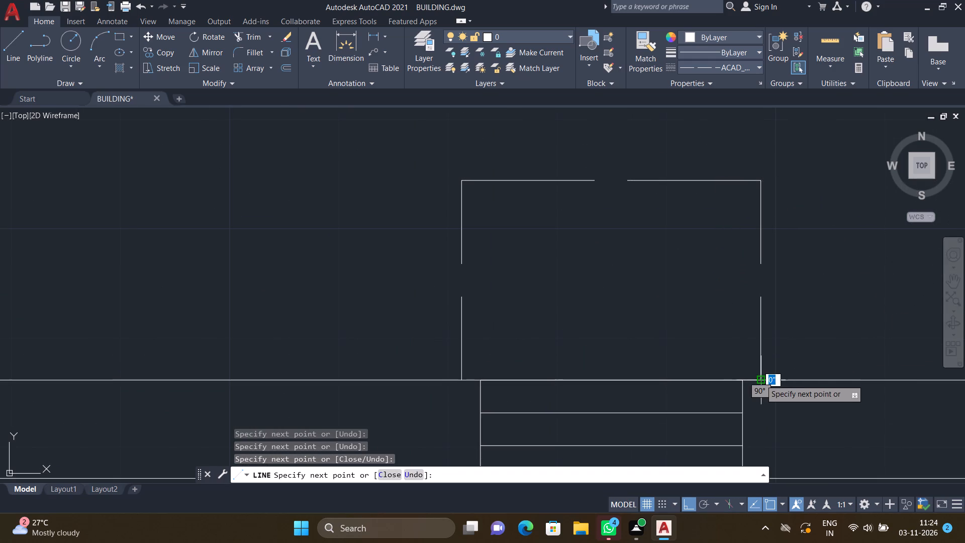
key("Return")
Draw a three-sided dashed outline about 4'-8" long and 2'-7" deep outside the same bedroom's east window.
scroll(676, 360, "down", 11)
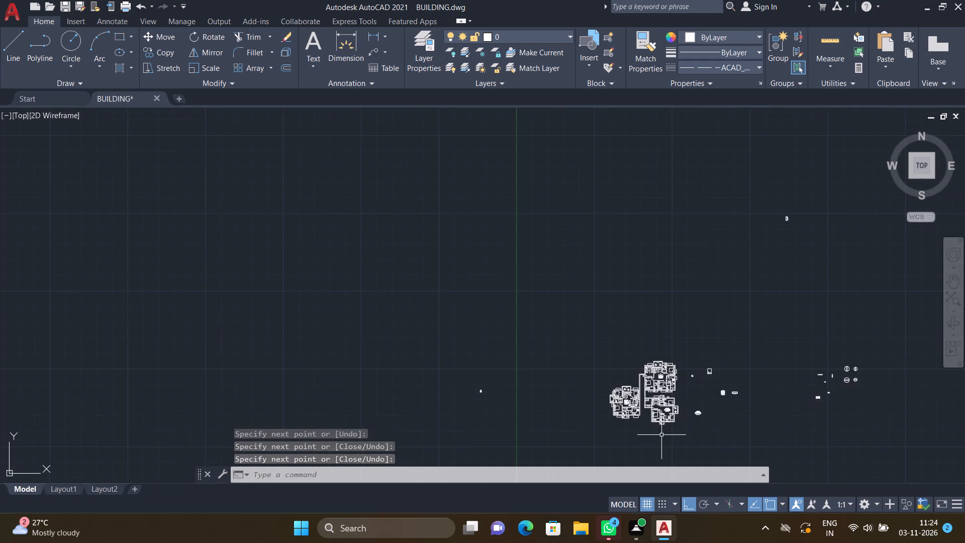
scroll(659, 442, "up", 3)
scroll(719, 281, "up", 3)
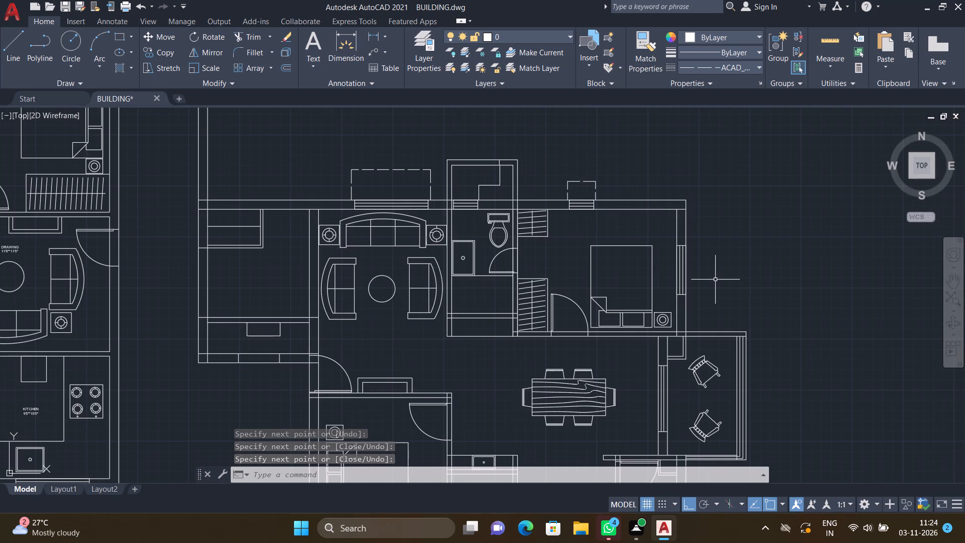
key("l")
key("Return")
scroll(688, 239, "up", 3)
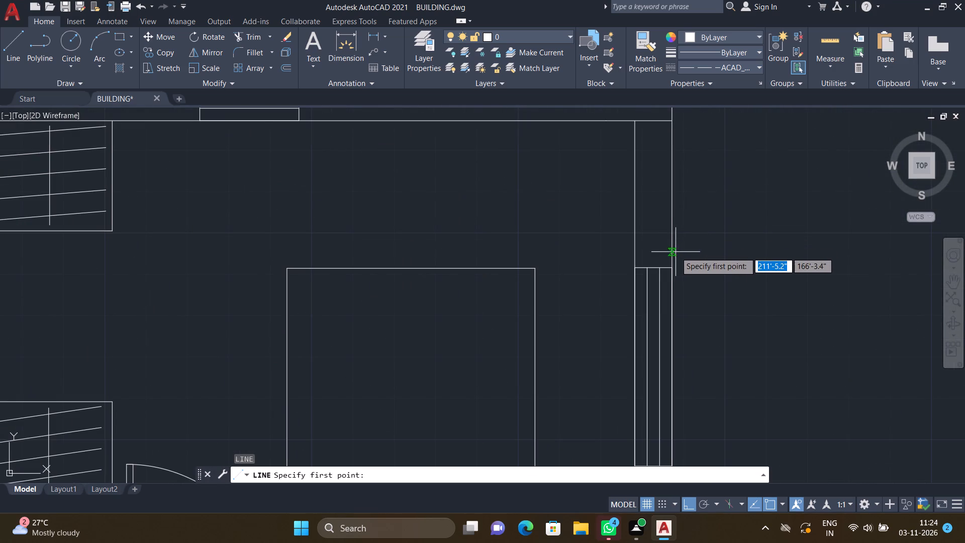
left_click(673, 249)
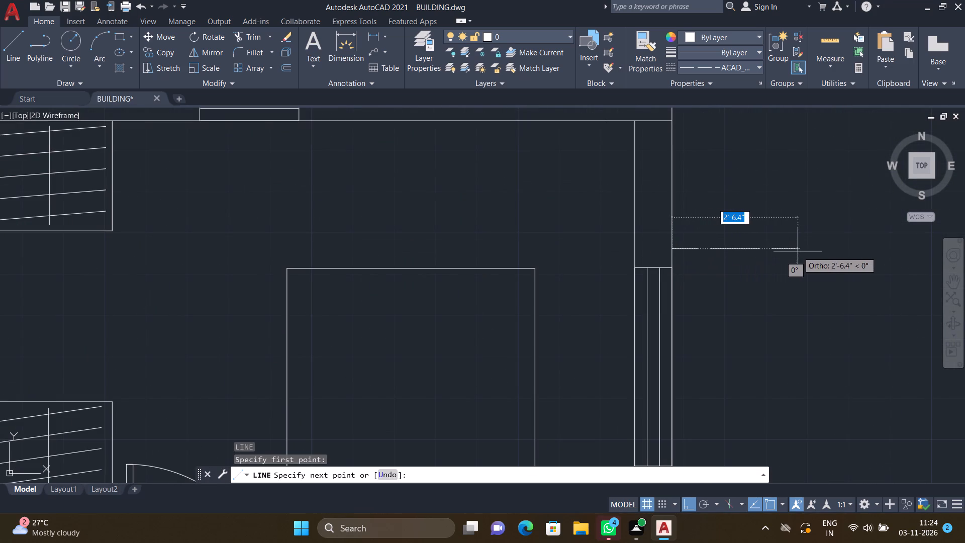
left_click(801, 251)
scroll(816, 308, "down", 5)
scroll(825, 344, "up", 1)
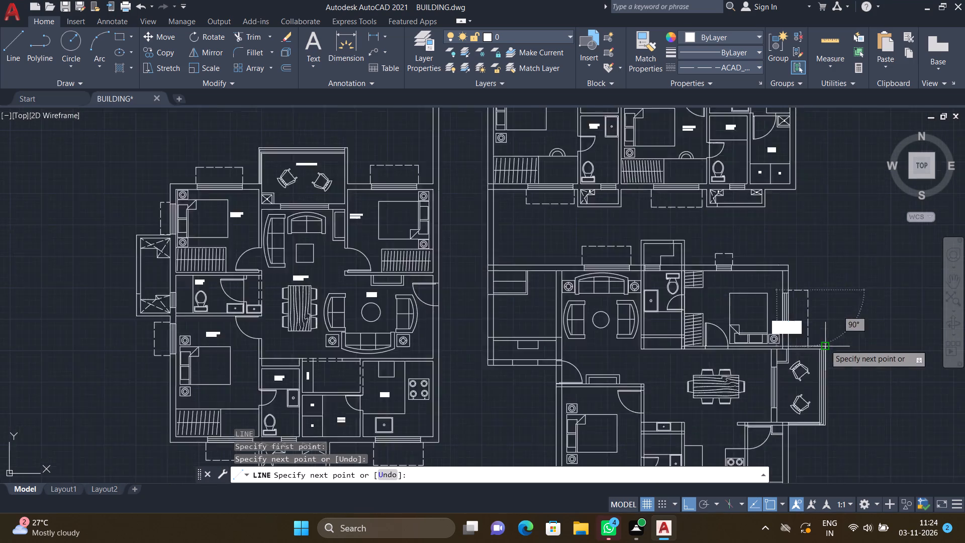
scroll(824, 344, "up", 2)
scroll(775, 308, "up", 2)
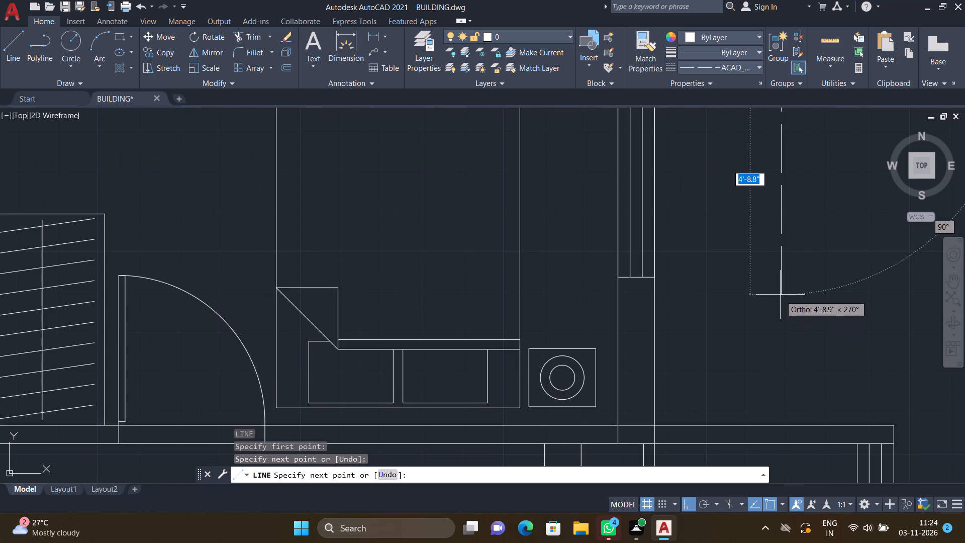
left_click(780, 289)
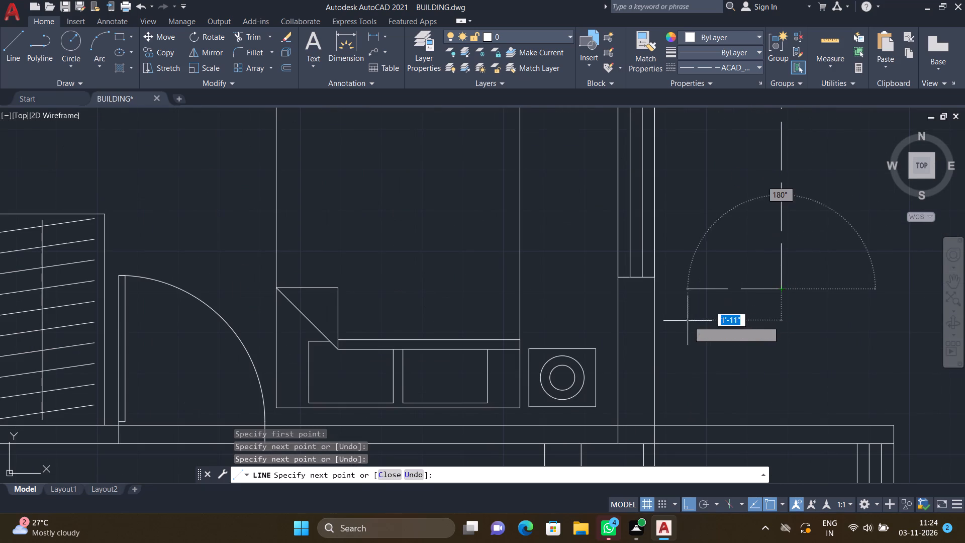
left_click(653, 291)
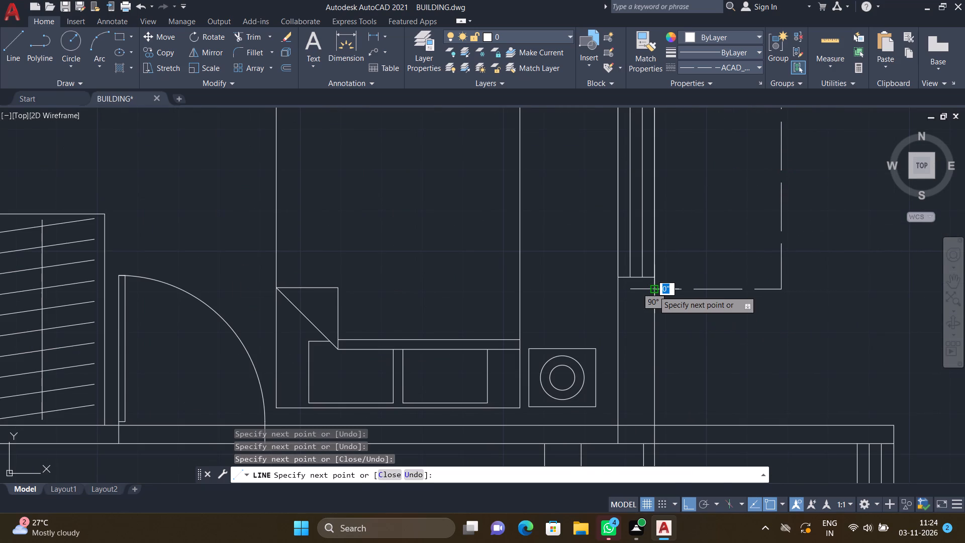
key("Return")
Draw a three-sided dashed outline about 5'-8" wide and 1'-10" deep outside the southwest bedroom's south window.
scroll(637, 296, "down", 5)
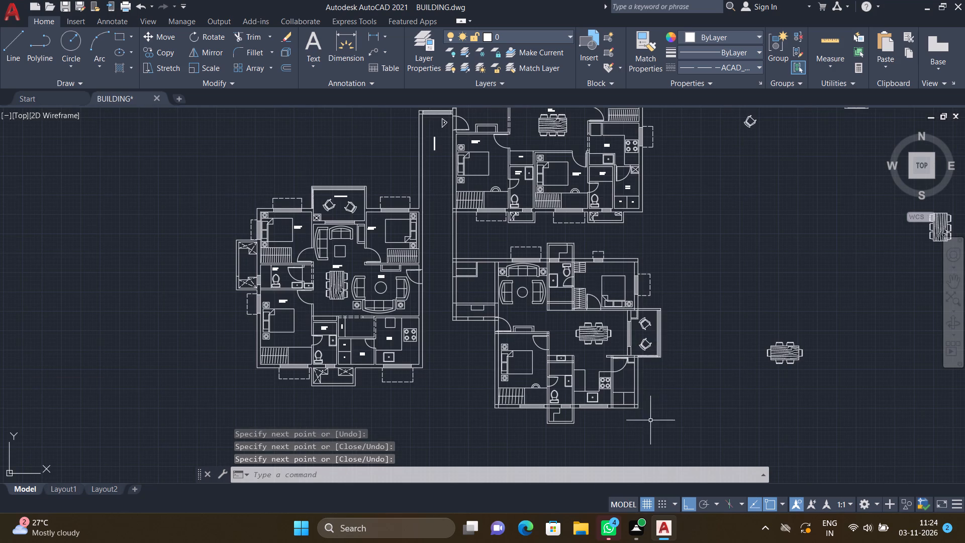
scroll(592, 430, "up", 3)
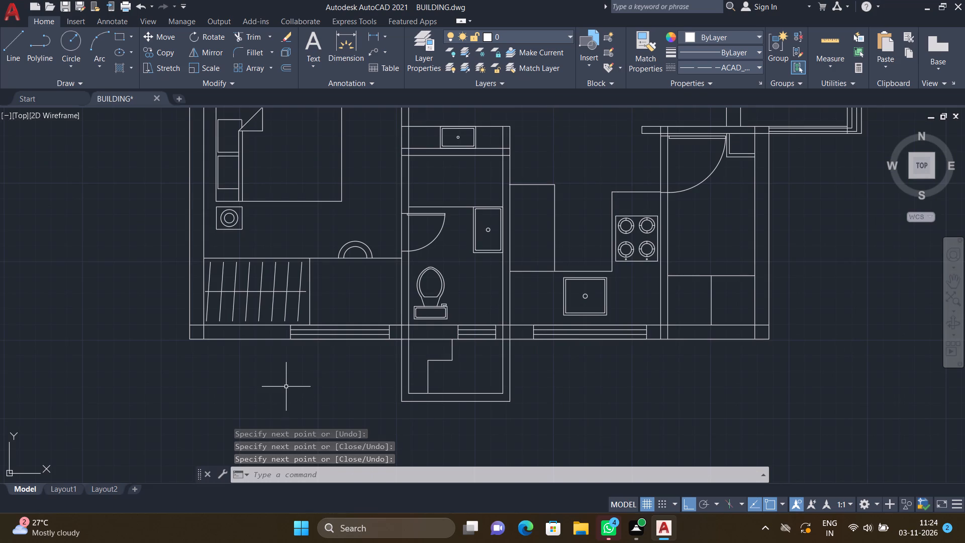
scroll(286, 387, "up", 2)
key("l")
key("Return")
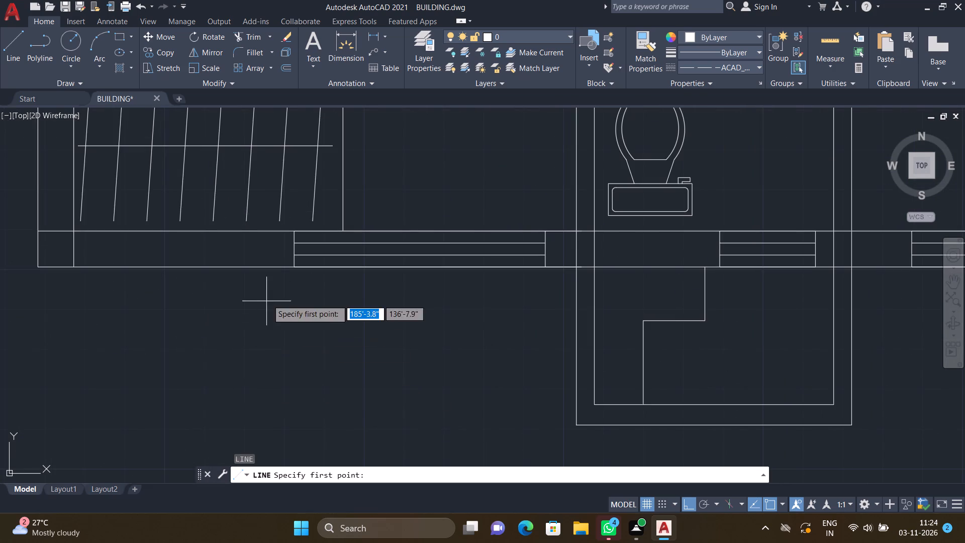
scroll(281, 269, "up", 1)
left_click(287, 266)
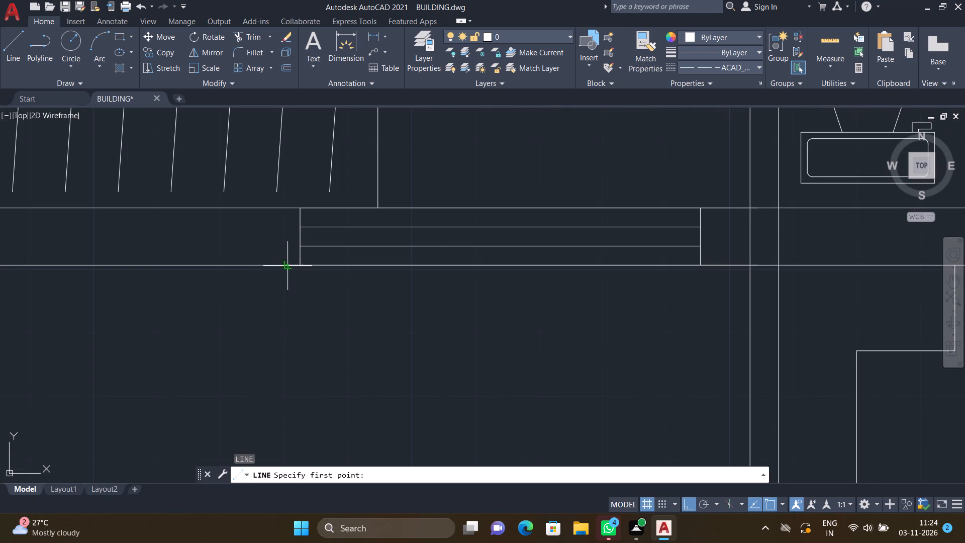
left_click(286, 406)
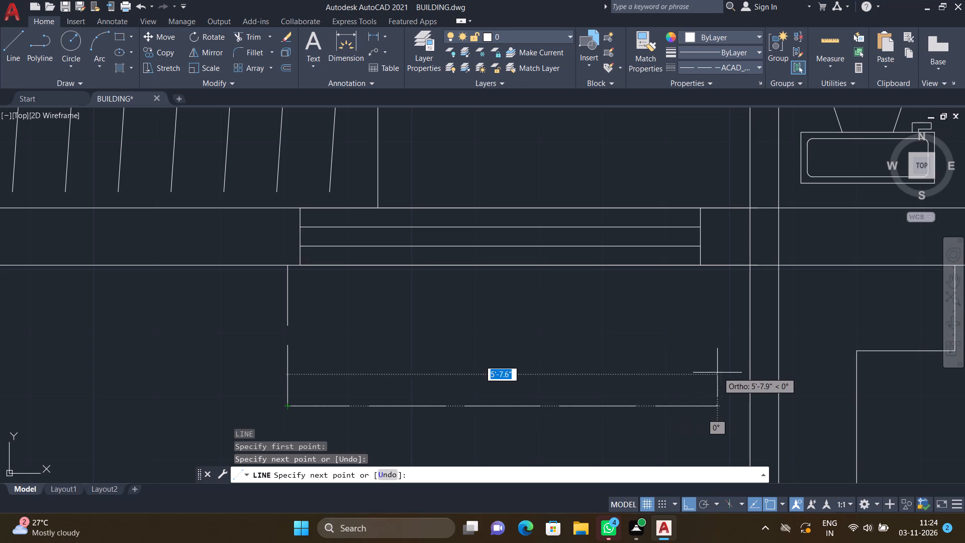
left_click(717, 374)
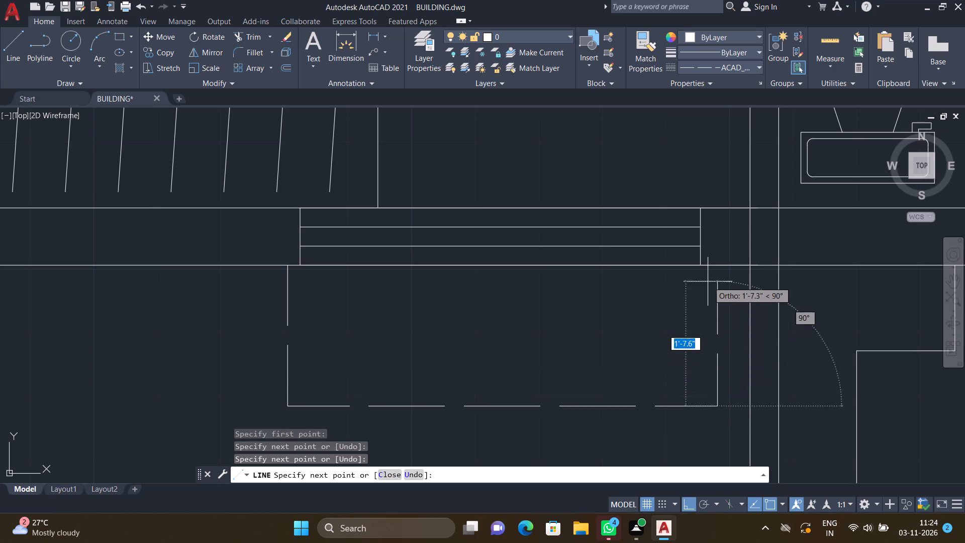
scroll(712, 273, "up", 1)
left_click(717, 261)
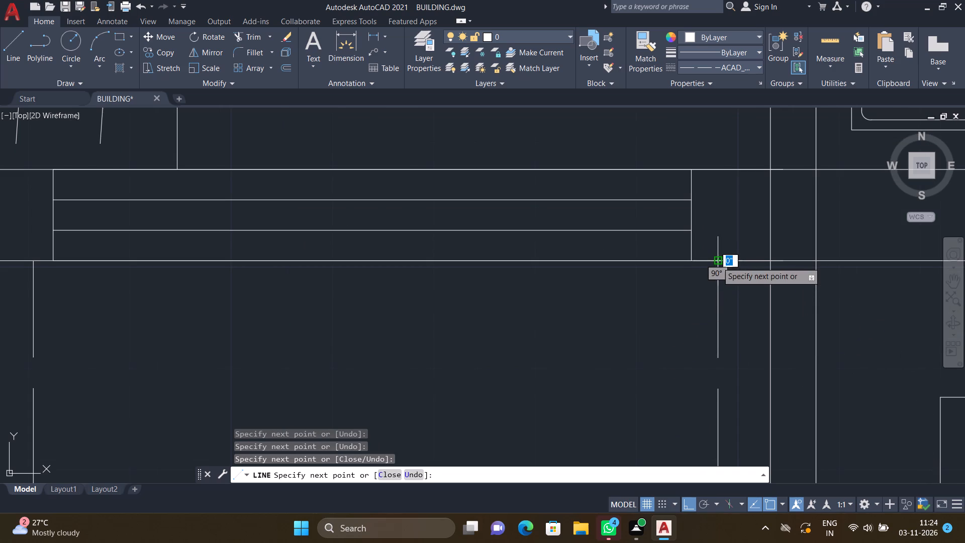
key("Return")
Draw a dashed line about 2'-10" long southward from the outer wall, just west of the kitchen's south window.
scroll(582, 289, "down", 6)
scroll(679, 311, "up", 3)
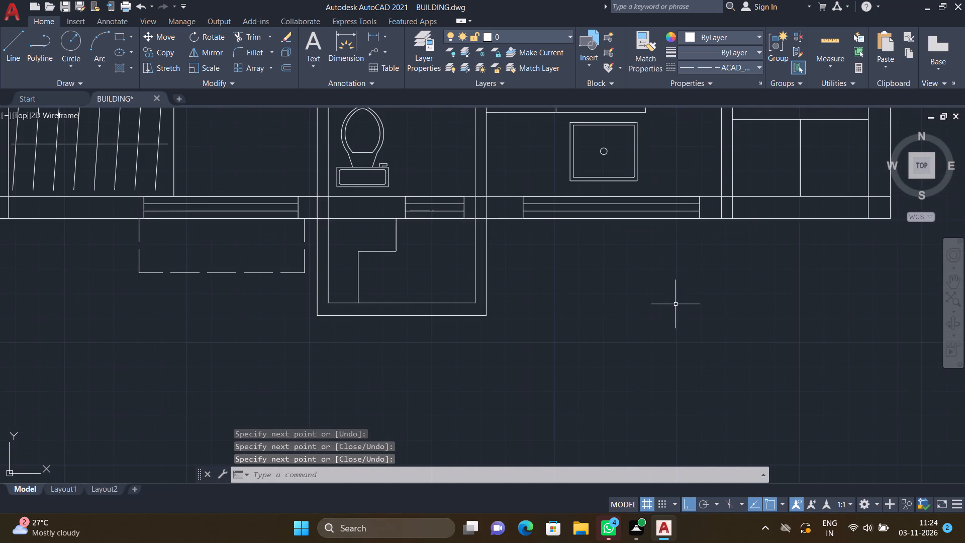
key("l")
key("Return")
scroll(514, 234, "up", 2)
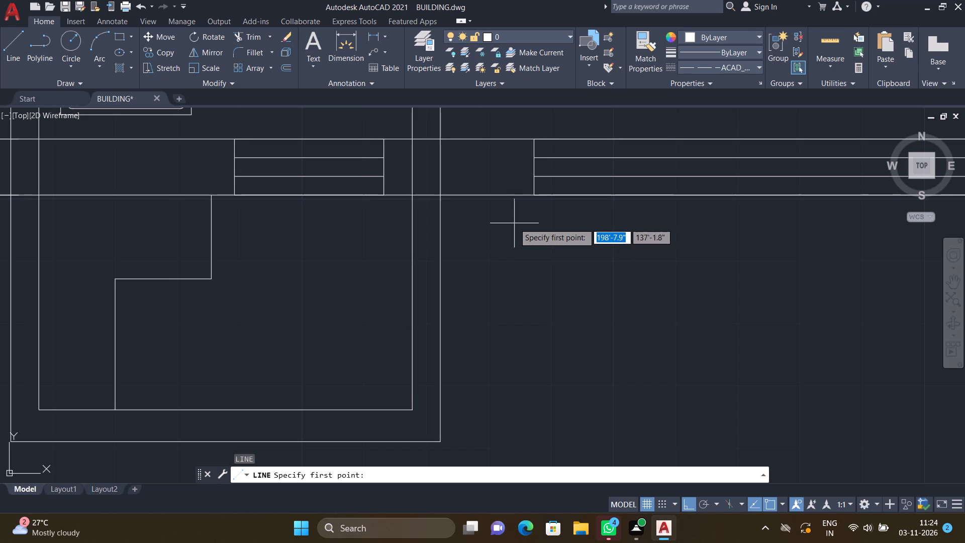
left_click(516, 196)
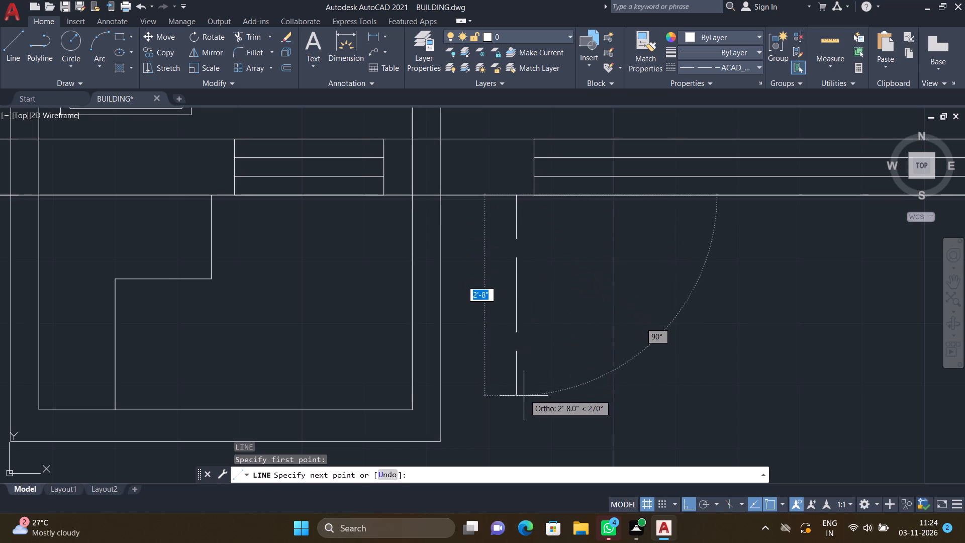
left_click(520, 407)
scroll(702, 383, "down", 3)
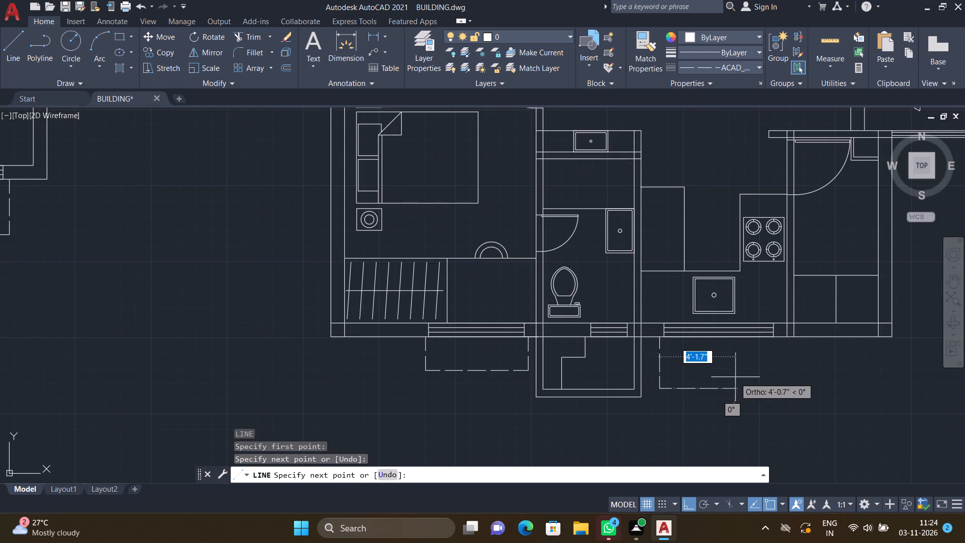
key("Escape")
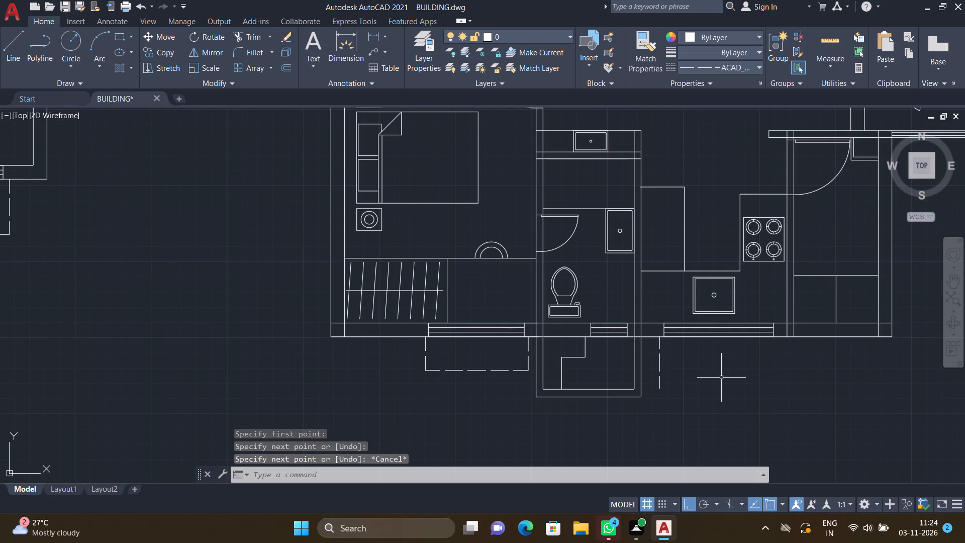
From the dashed line by the kitchen window, draw the outline's south and east sides, about 6'-6" wide and 1'-10" deep.
scroll(711, 372, "up", 1)
key("l")
key("Return")
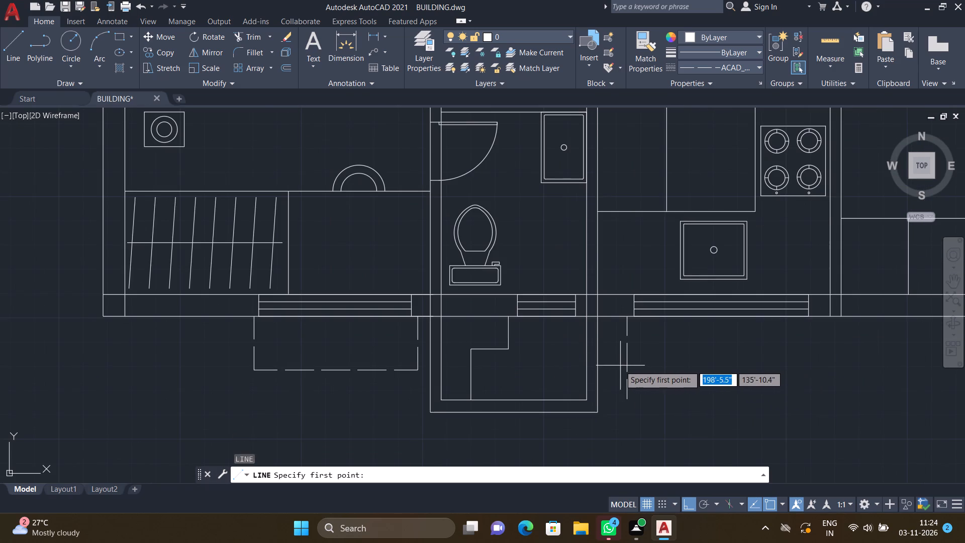
scroll(620, 366, "up", 1)
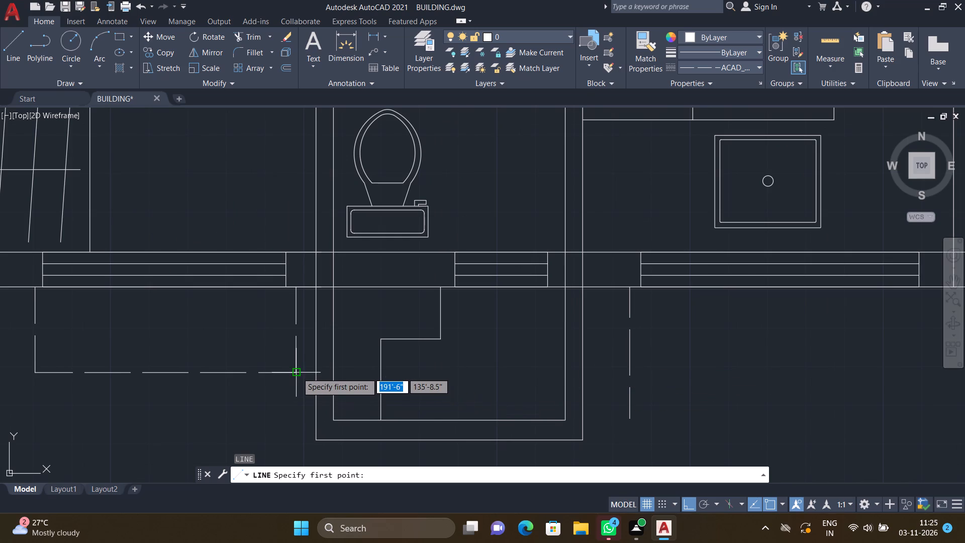
left_click(630, 371)
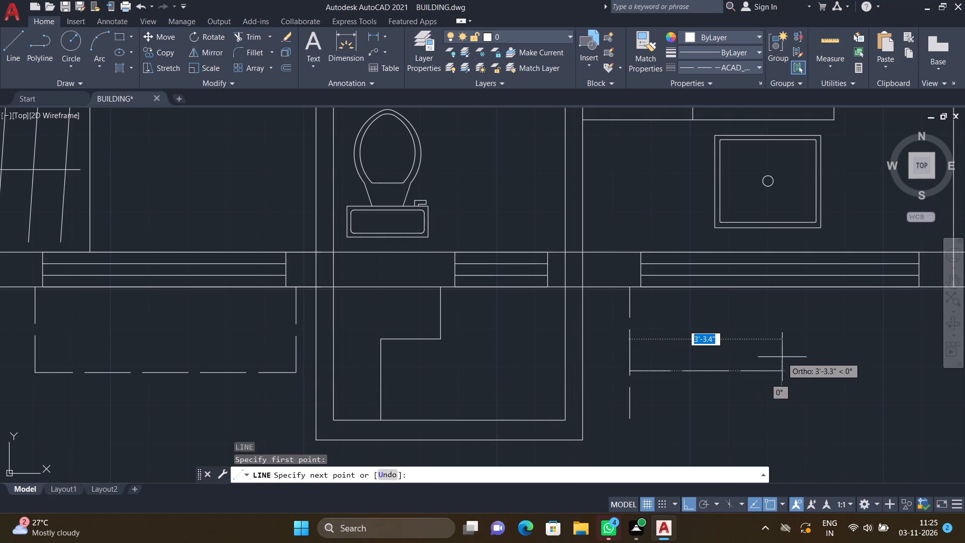
scroll(783, 356, "down", 2)
scroll(825, 359, "up", 2)
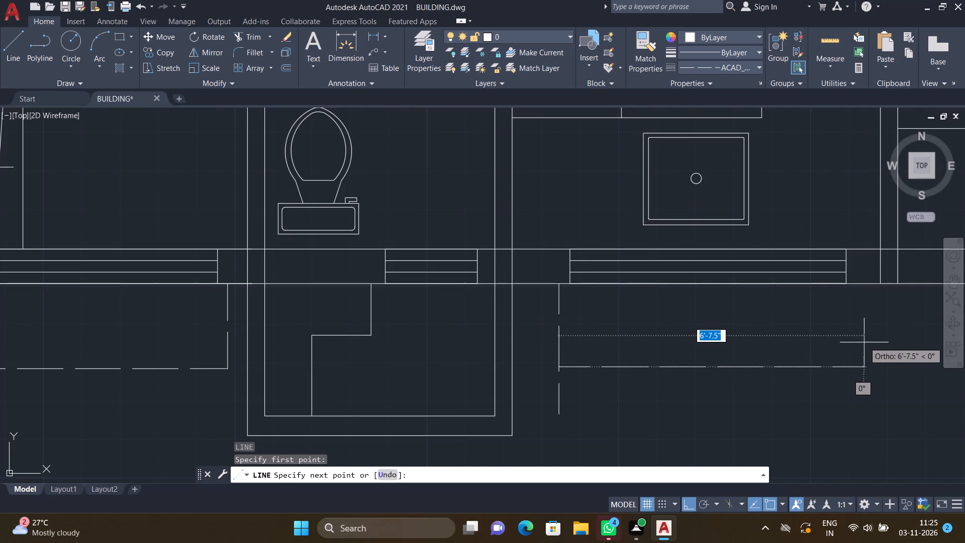
left_click(858, 348)
scroll(858, 286, "up", 2)
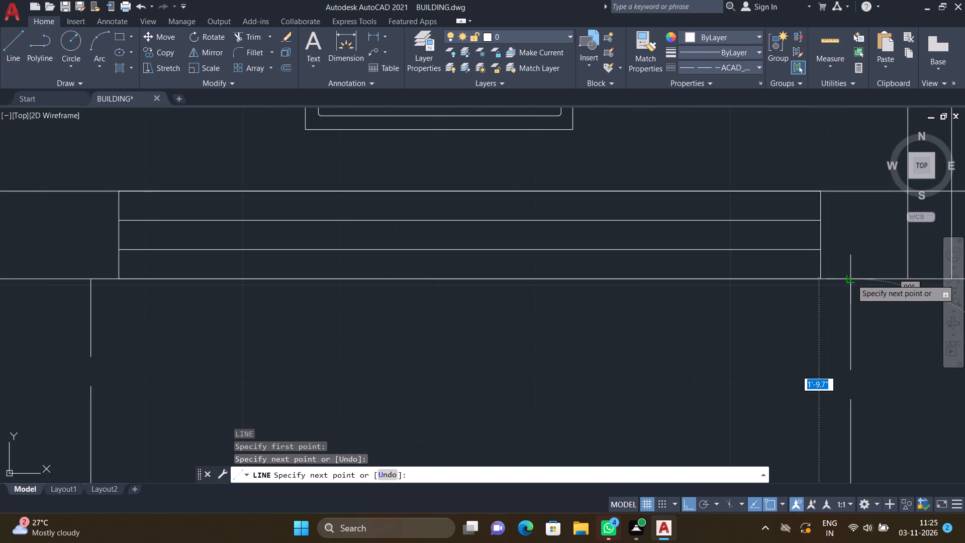
left_click(851, 279)
key("Return")
Trim the excess of the west dashed line projecting south beyond the kitchen window's outline.
scroll(716, 345, "down", 5)
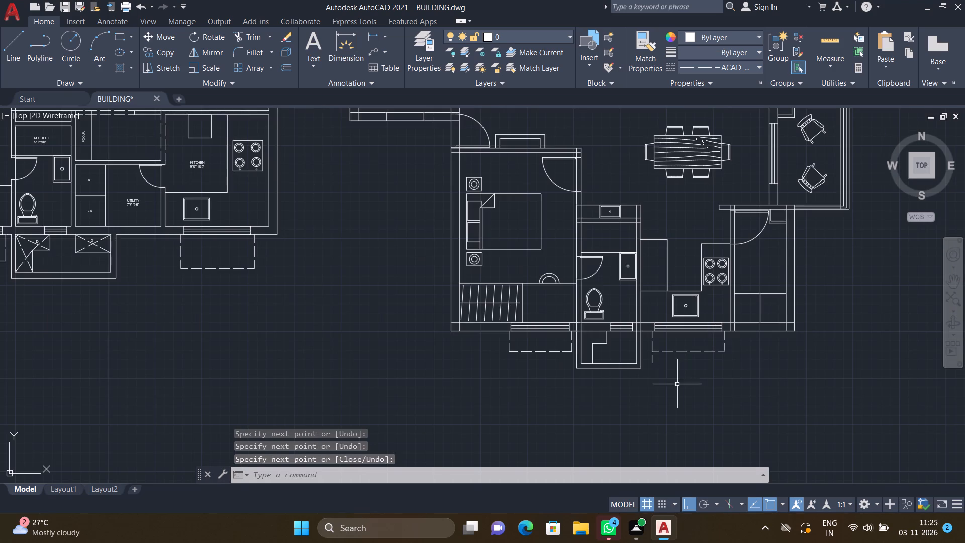
scroll(672, 378, "up", 2)
type("tr")
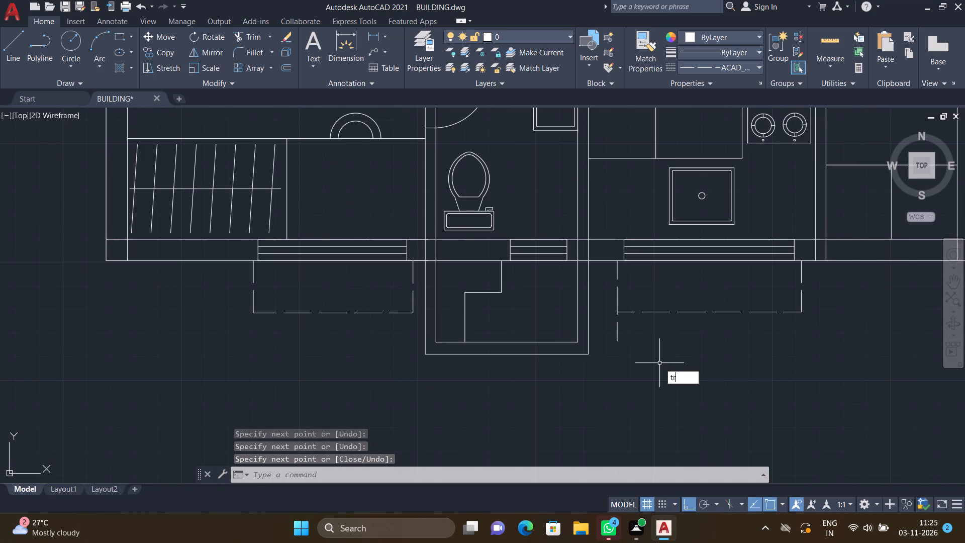
key("Return")
left_click(617, 334)
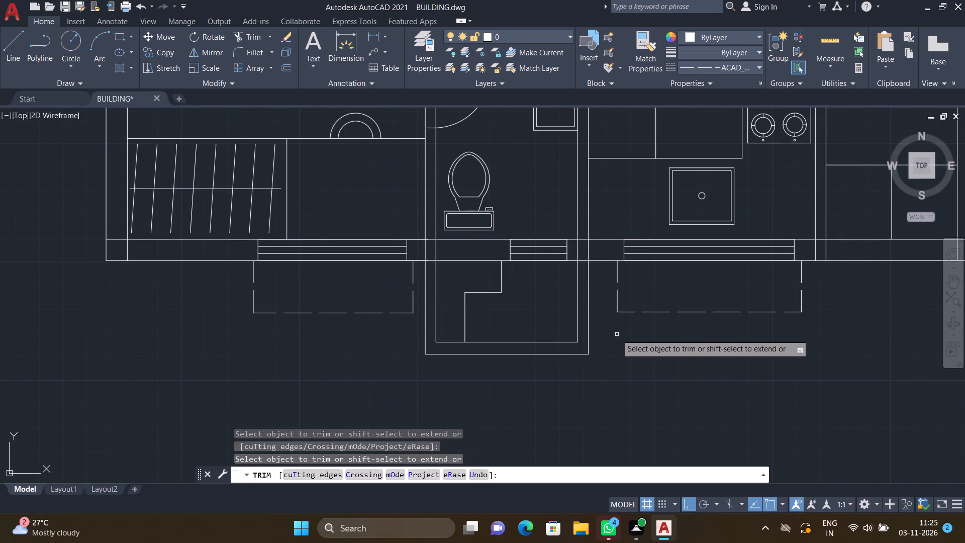
key("Return")
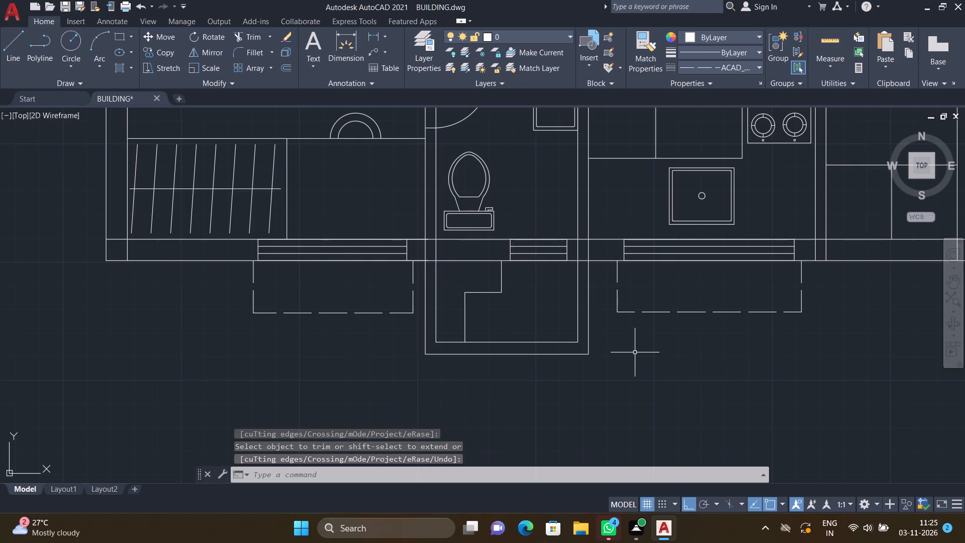
Draw a dashed line about 7' long across the kitchen's north opening, joining the north faces of the walls on both sides.
scroll(614, 320, "down", 3)
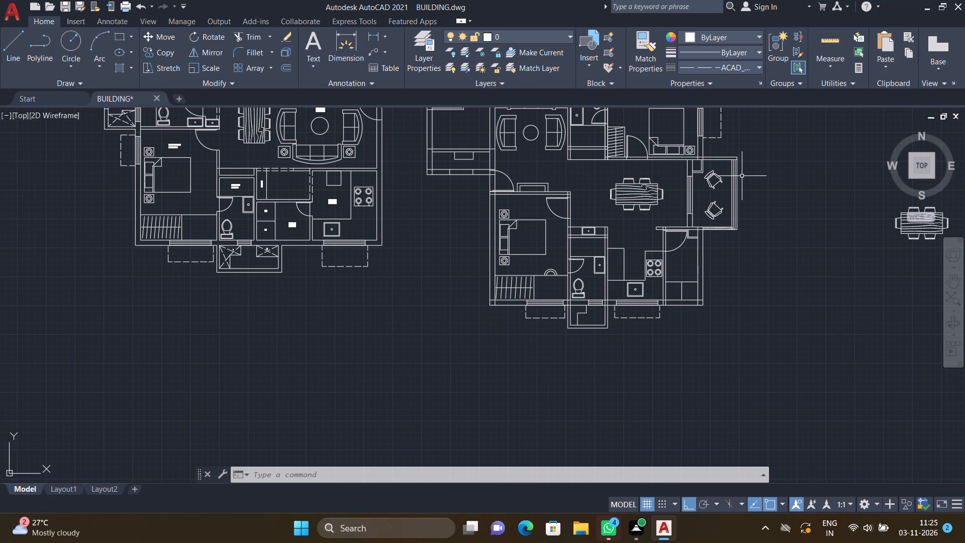
scroll(731, 175, "down", 2)
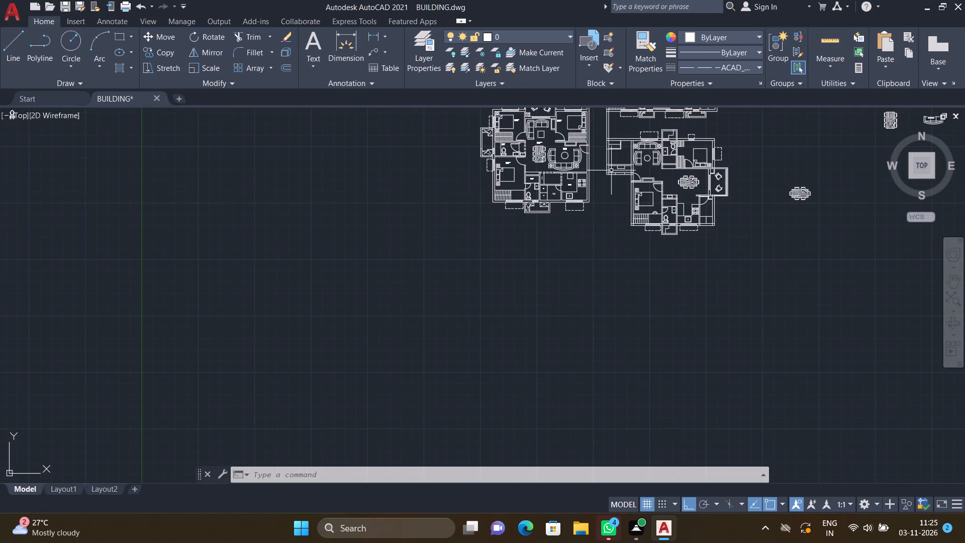
scroll(732, 136, "up", 2)
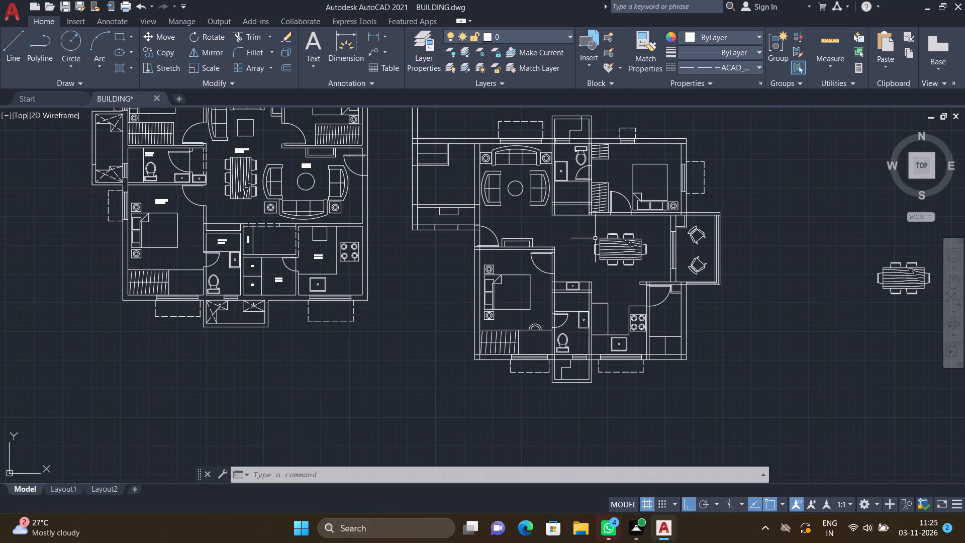
key("l")
key("Return")
scroll(612, 285, "up", 3)
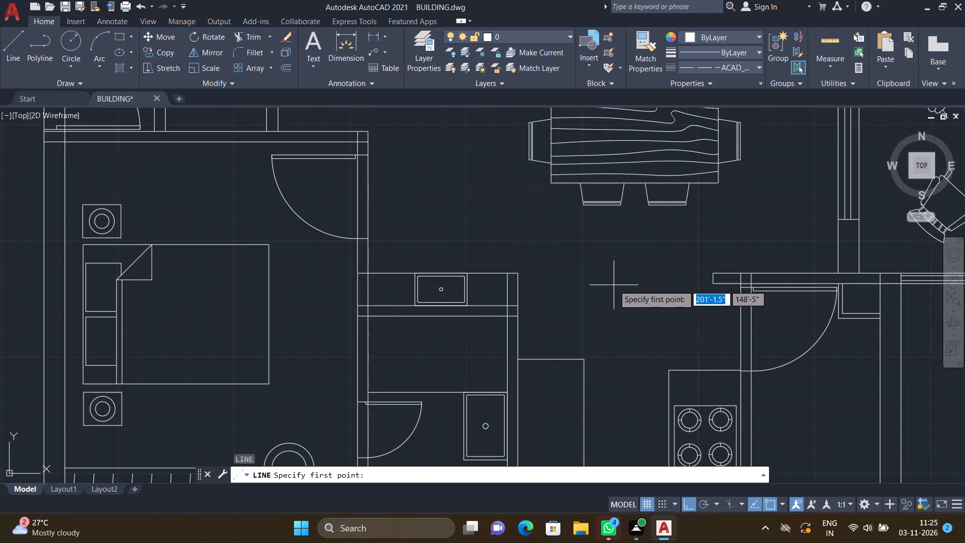
scroll(505, 277, "up", 2)
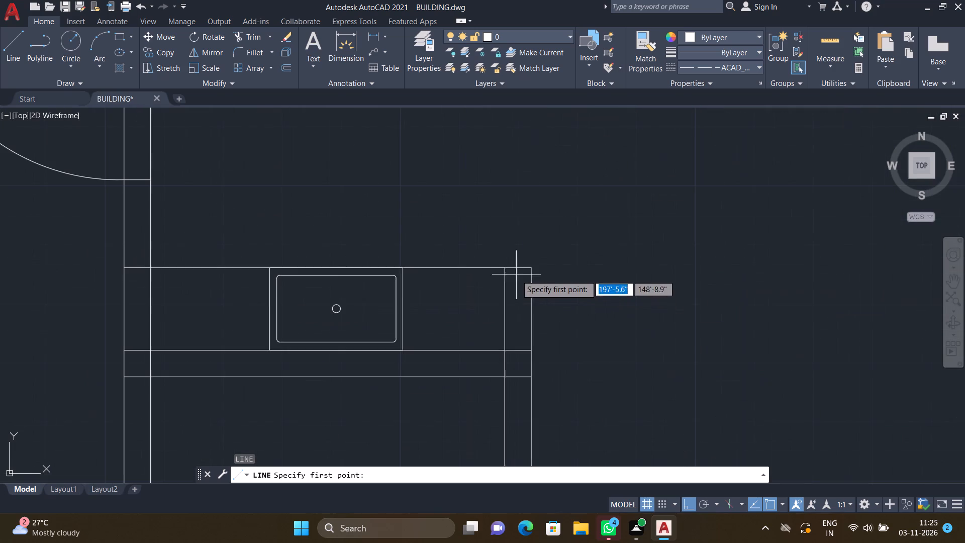
left_click(533, 267)
scroll(703, 268, "down", 2)
scroll(796, 266, "up", 1)
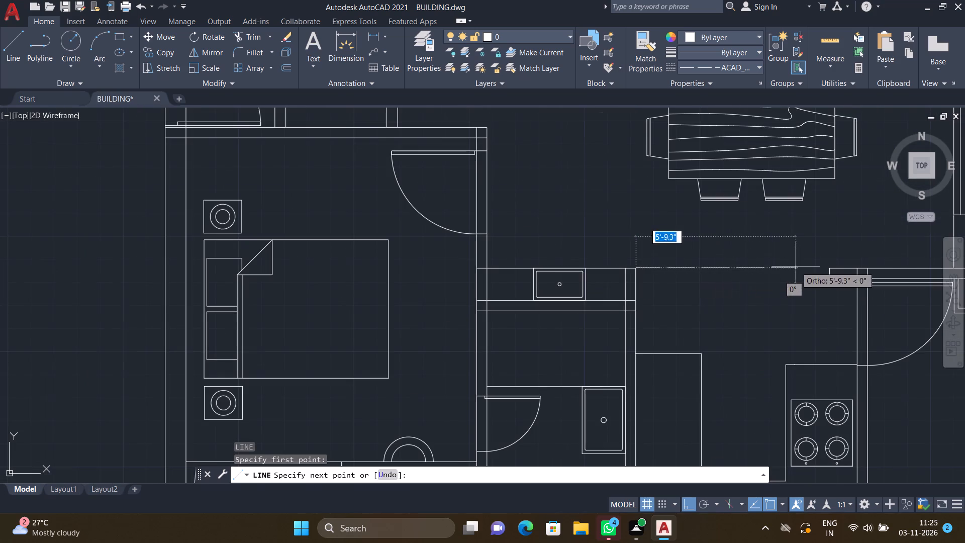
scroll(796, 266, "up", 1)
left_click(872, 270)
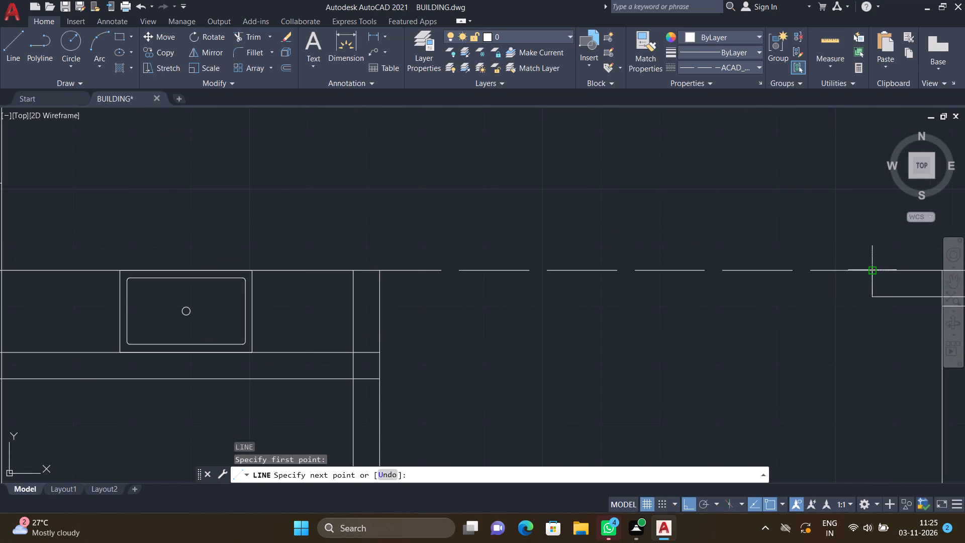
key("Return")
Draw a second, parallel dashed line across the kitchen's north opening, along the south face of the wall.
key("l")
key("Return")
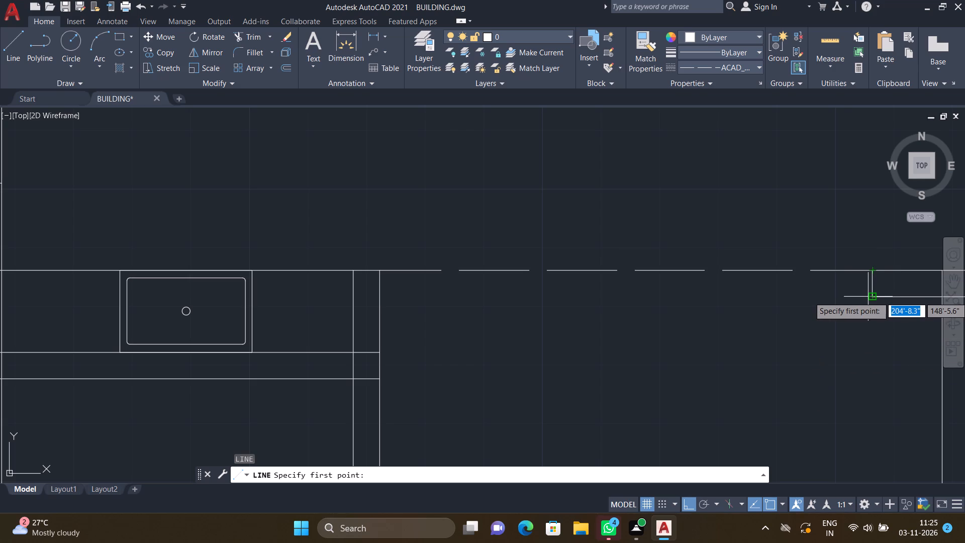
left_click(870, 297)
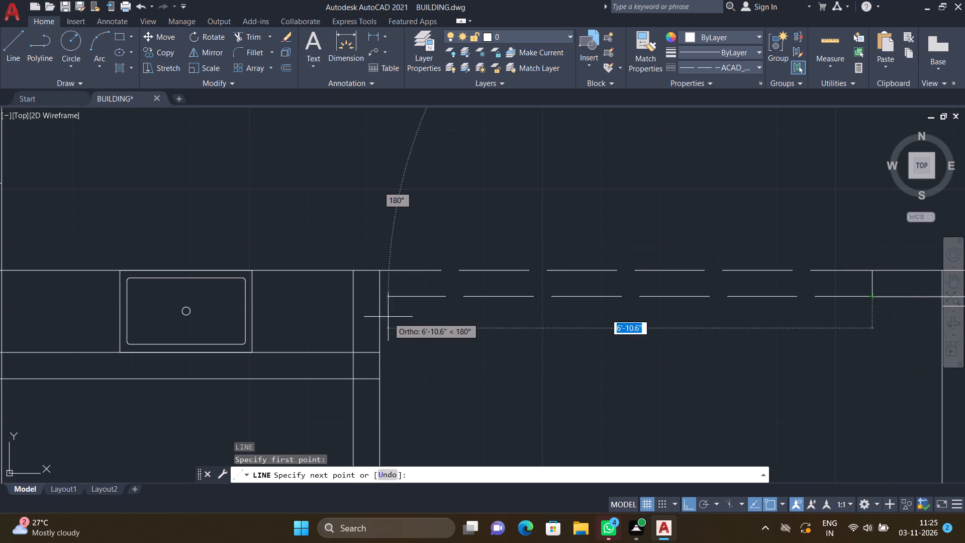
scroll(382, 313, "up", 1)
left_click(375, 285)
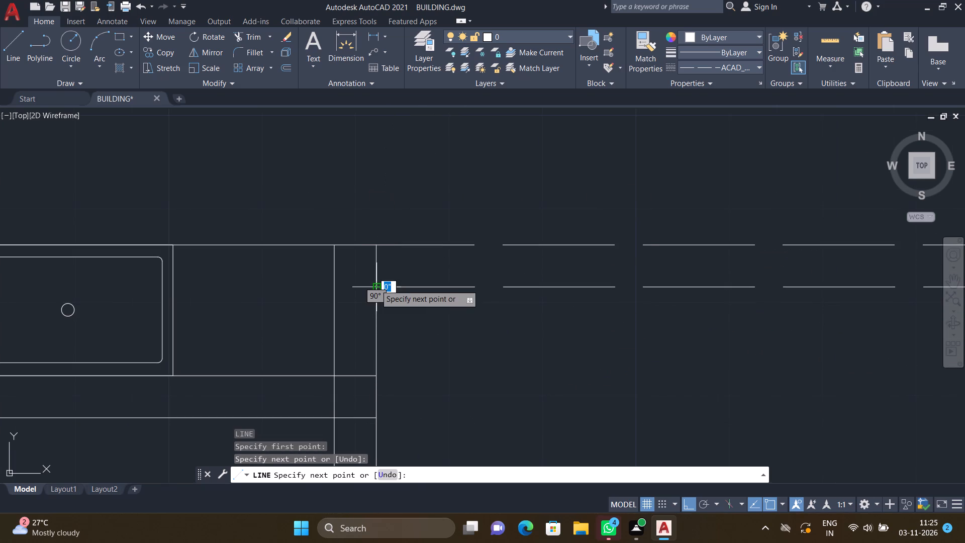
key("Return")
Draw a vertical dashed line about 4'-7.5" long across the living-dining opening, joining the walls' east faces.
scroll(384, 293, "down", 4)
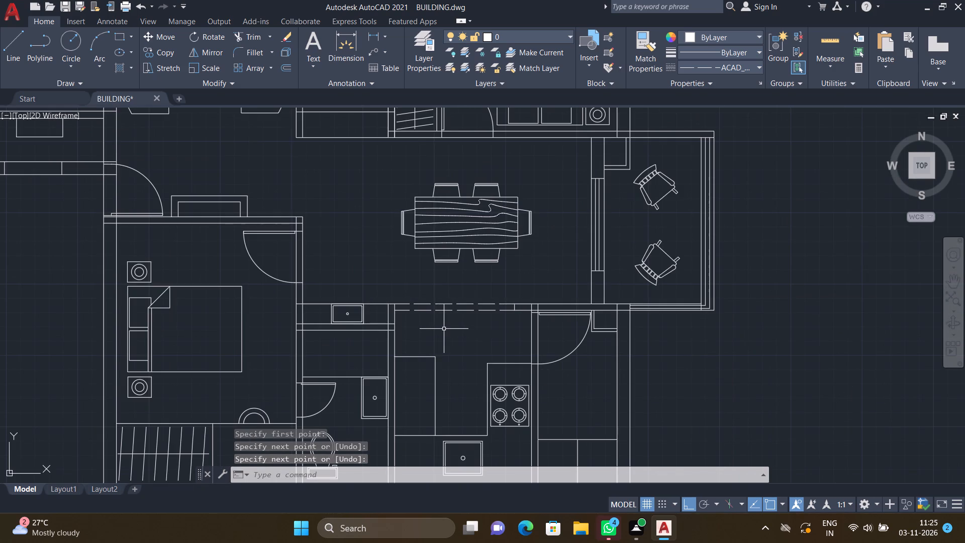
scroll(386, 333, "down", 2)
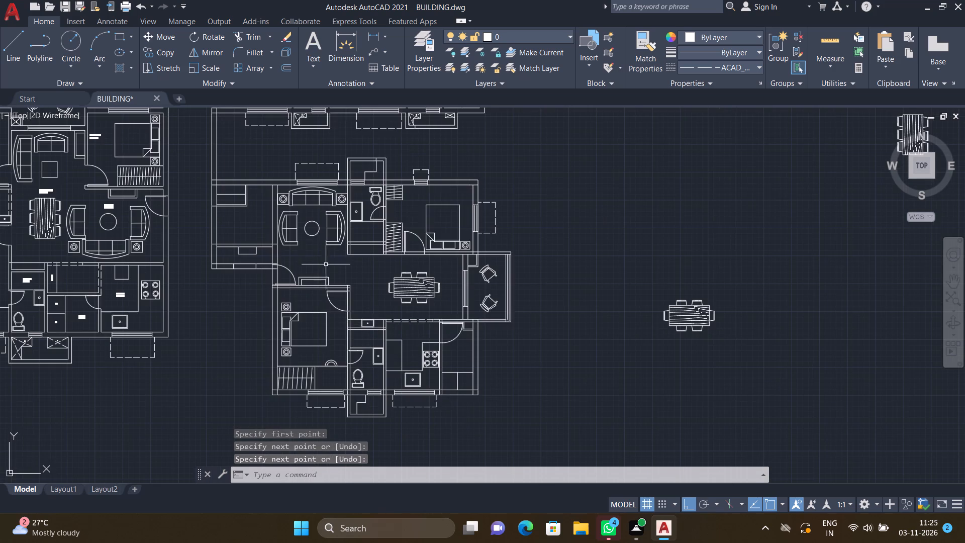
scroll(331, 268, "up", 3)
key("l")
key("Return")
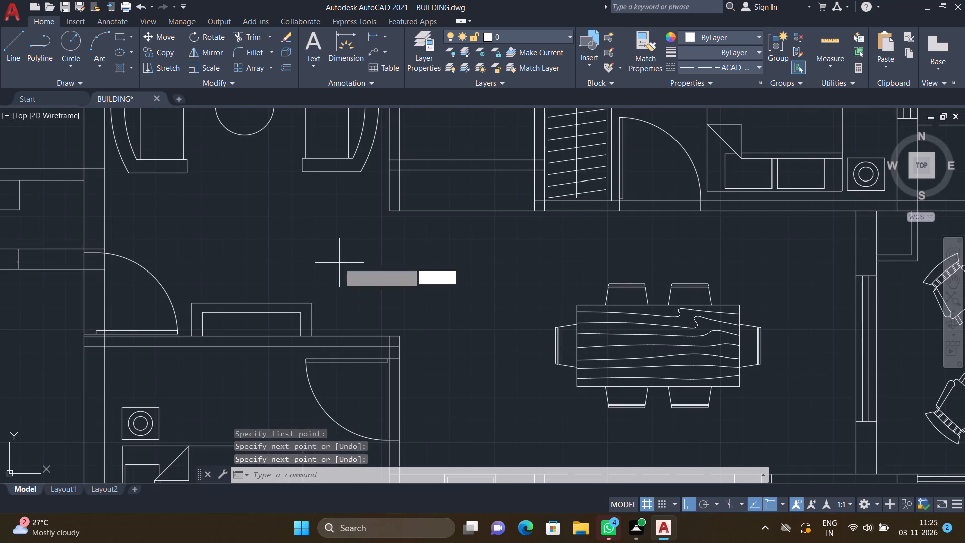
scroll(400, 221, "up", 1)
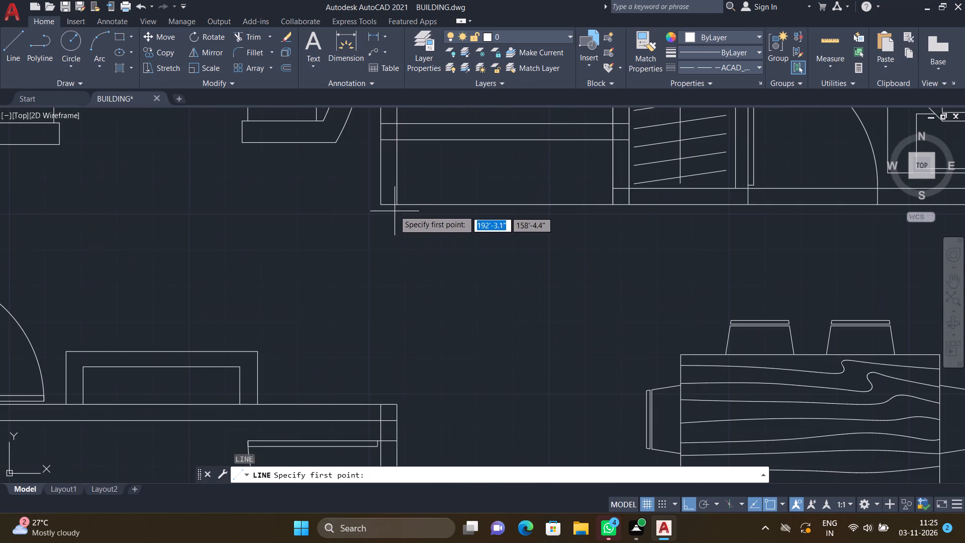
left_click(394, 205)
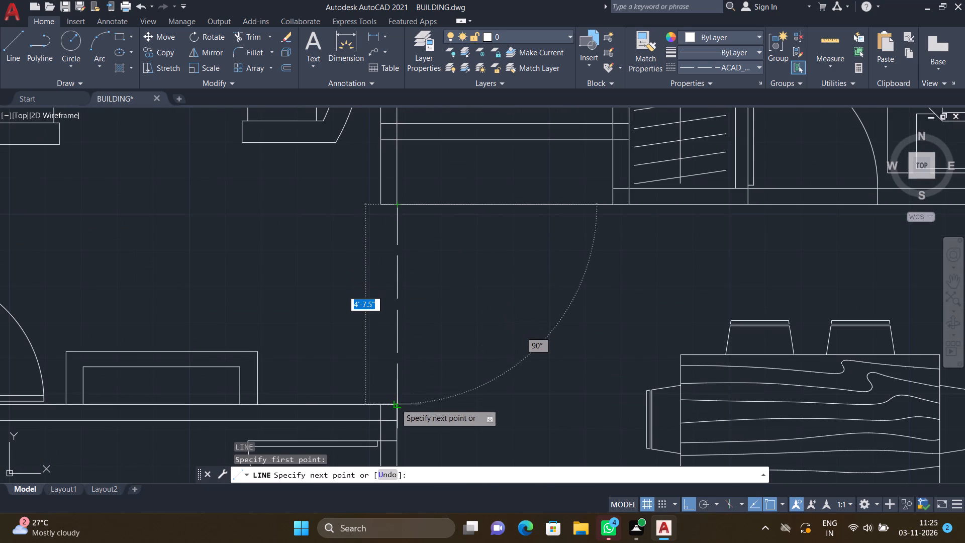
left_click(397, 407)
key("Return")
Draw a second dashed line about 4'-7.5" long across the living-dining opening, along the walls' west faces.
key("l")
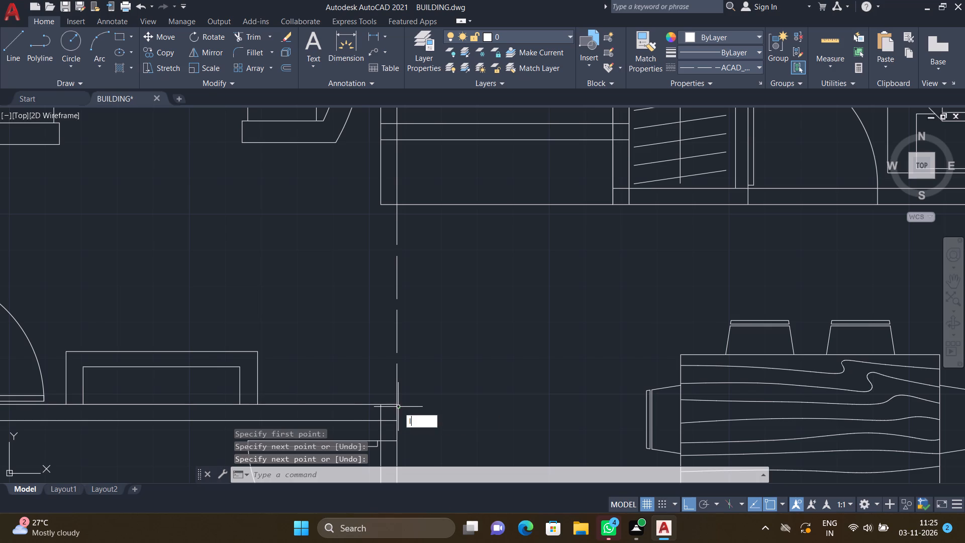
key("Return")
scroll(384, 209, "up", 3)
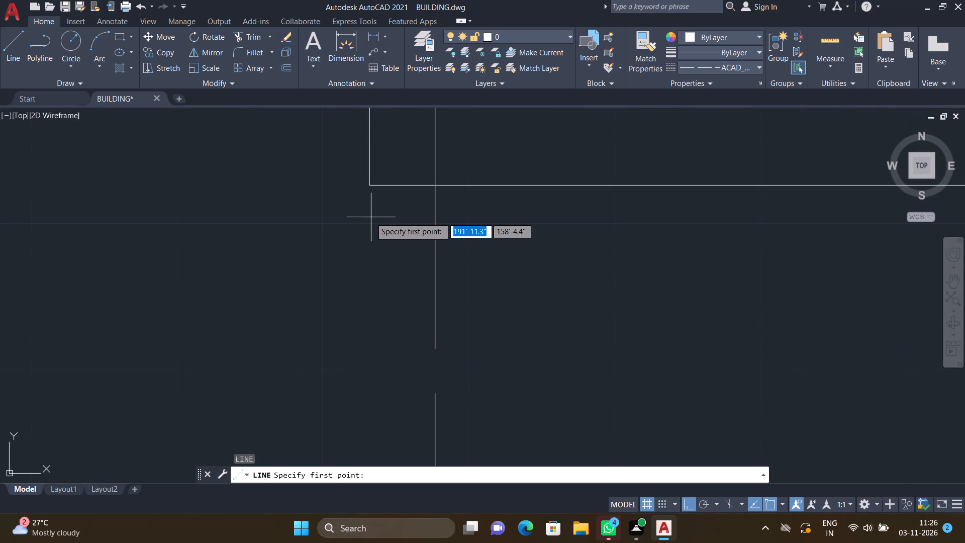
left_click(370, 185)
scroll(353, 282, "down", 5)
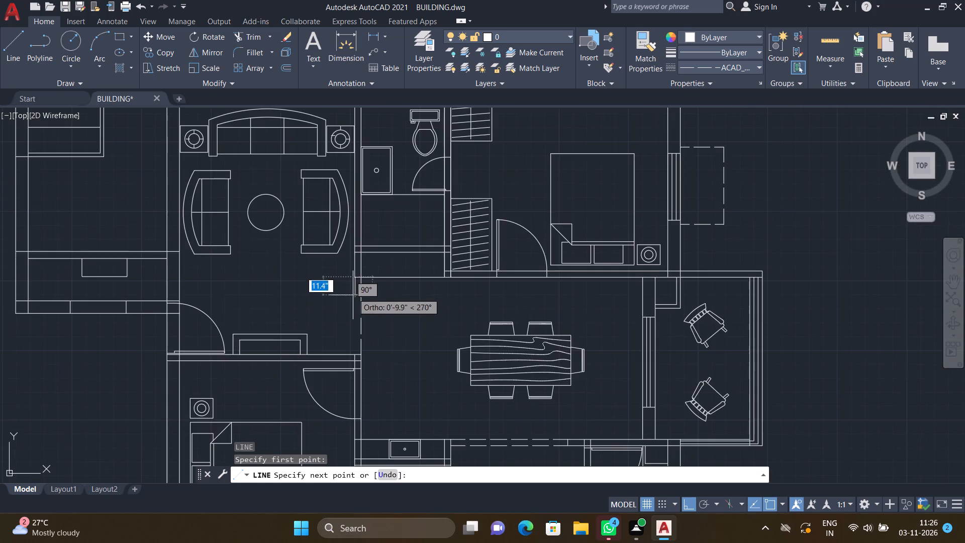
scroll(350, 342, "up", 4)
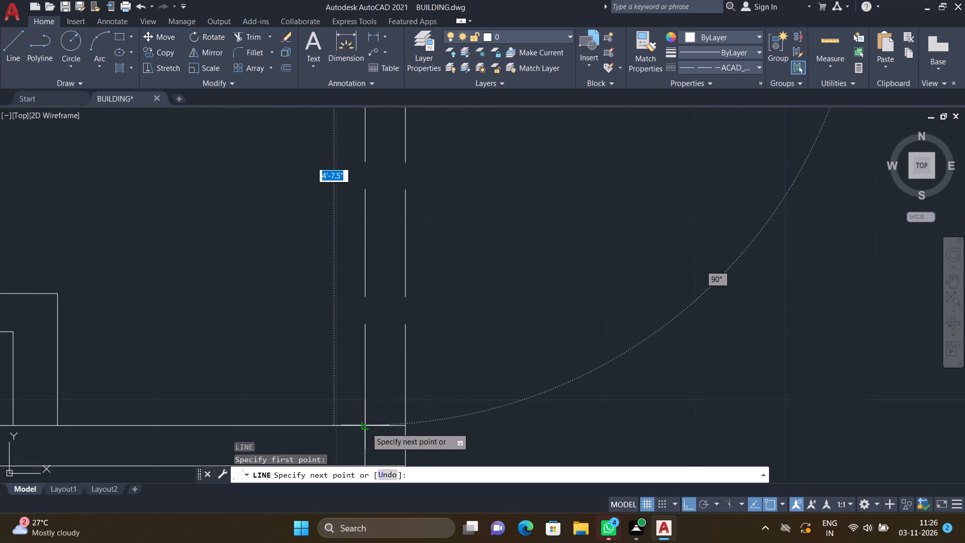
left_click(365, 428)
key("Return")
With ortho off, draw a dashed diagonal in the shaft outside the north toilet, from the stepped outline's west corner to the shaft's southeast inner corner.
scroll(366, 427, "down", 4)
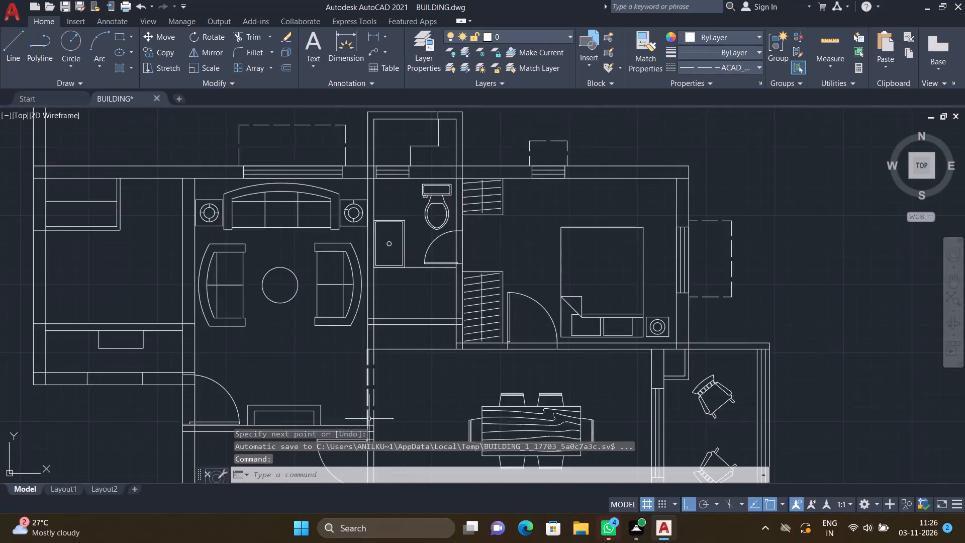
scroll(369, 418, "down", 4)
scroll(362, 421, "up", 3)
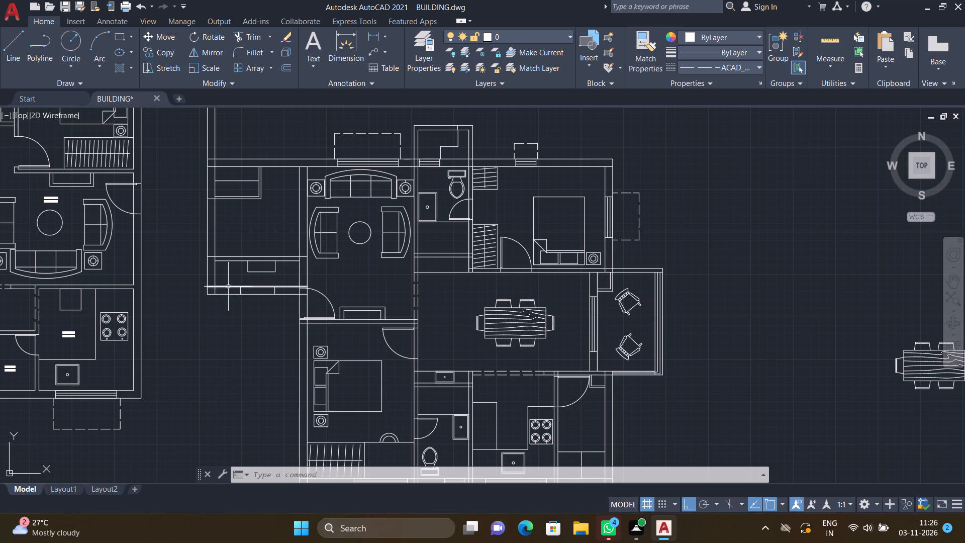
scroll(457, 146, "up", 2)
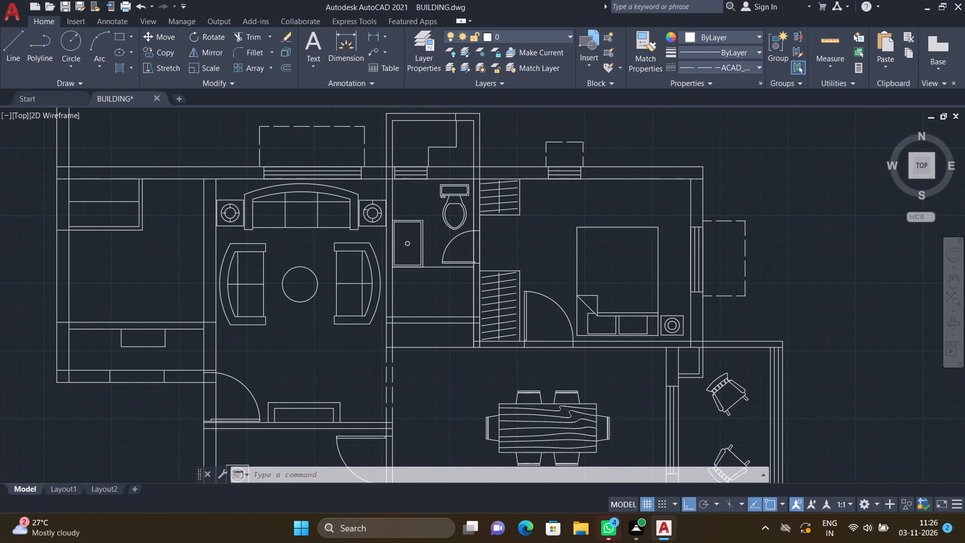
key("F8")
key("l")
key("Return")
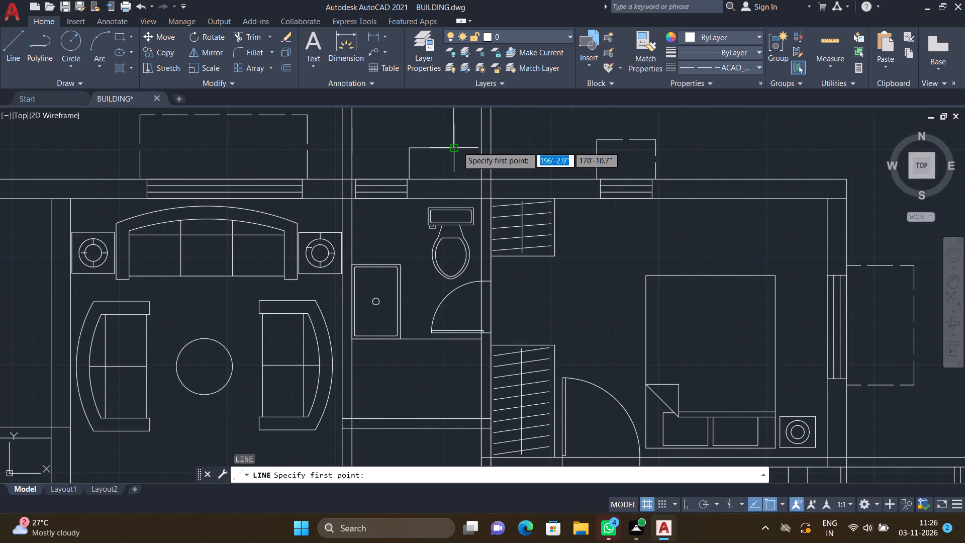
scroll(471, 143, "down", 3)
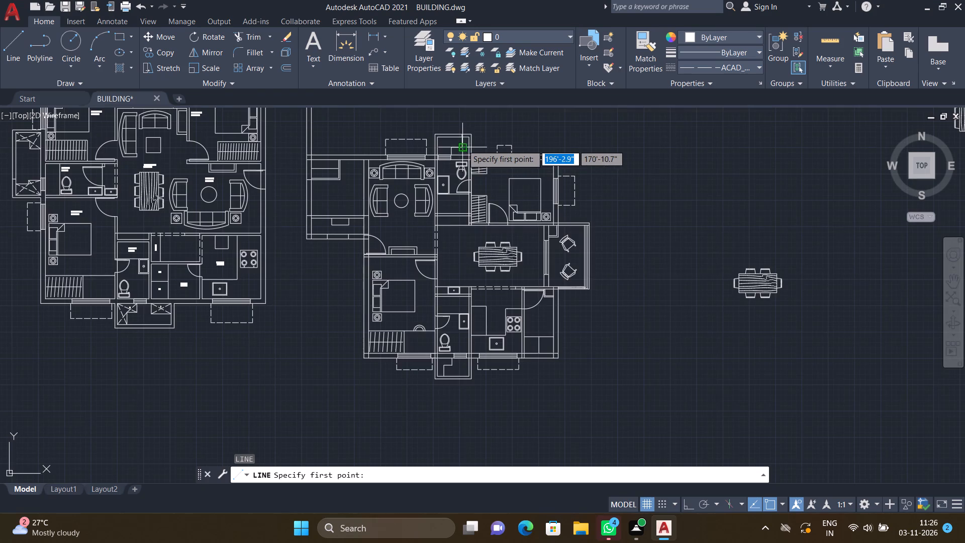
scroll(462, 145, "up", 5)
scroll(437, 132, "down", 1)
scroll(362, 161, "up", 2)
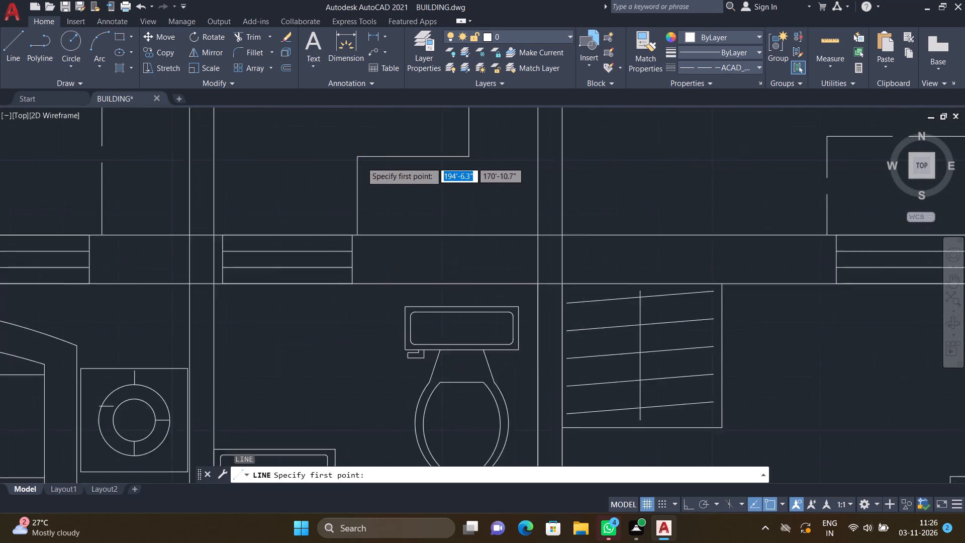
left_click(349, 154)
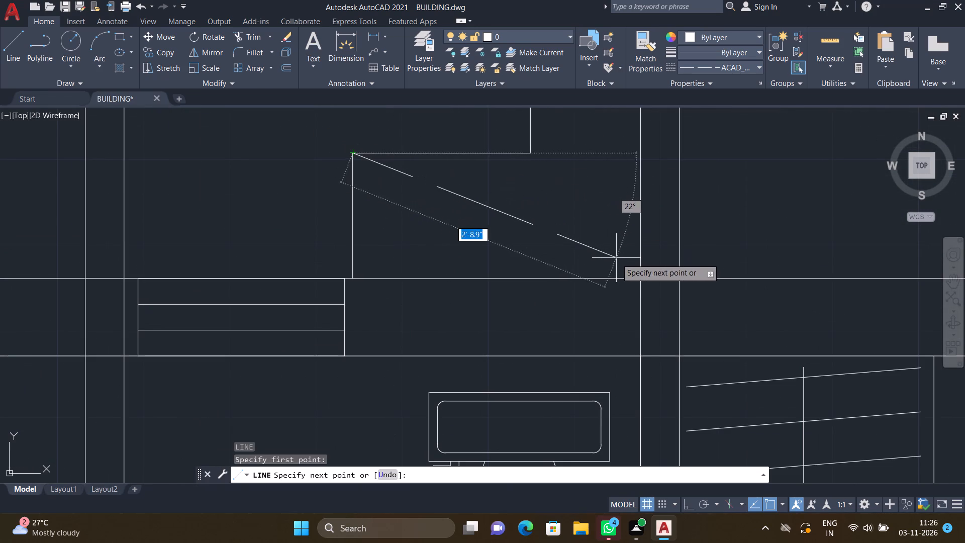
double_click(639, 277)
key("Return")
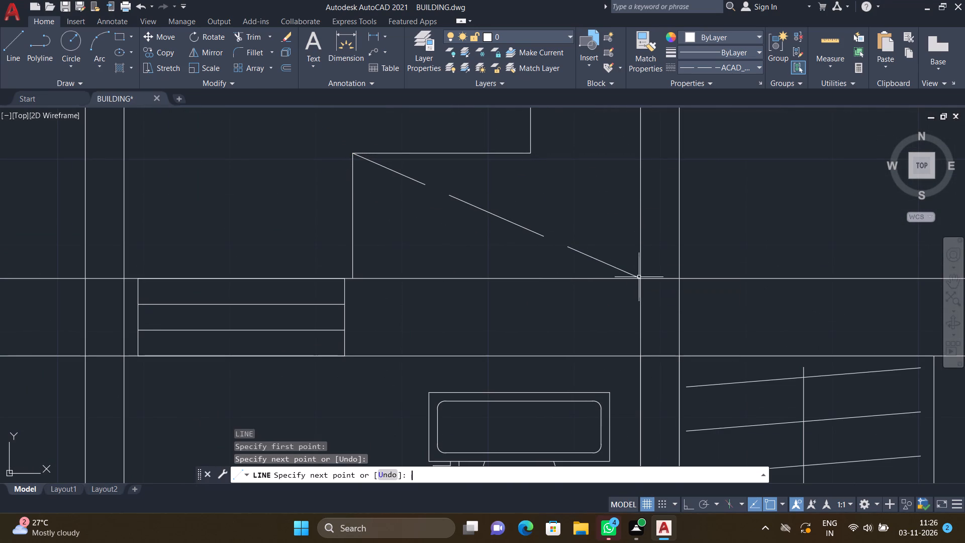
Draw a dashed diagonal in the north toilet shaft from the stepped outline's southwest corner to its inner step corner.
key("l")
key("Return")
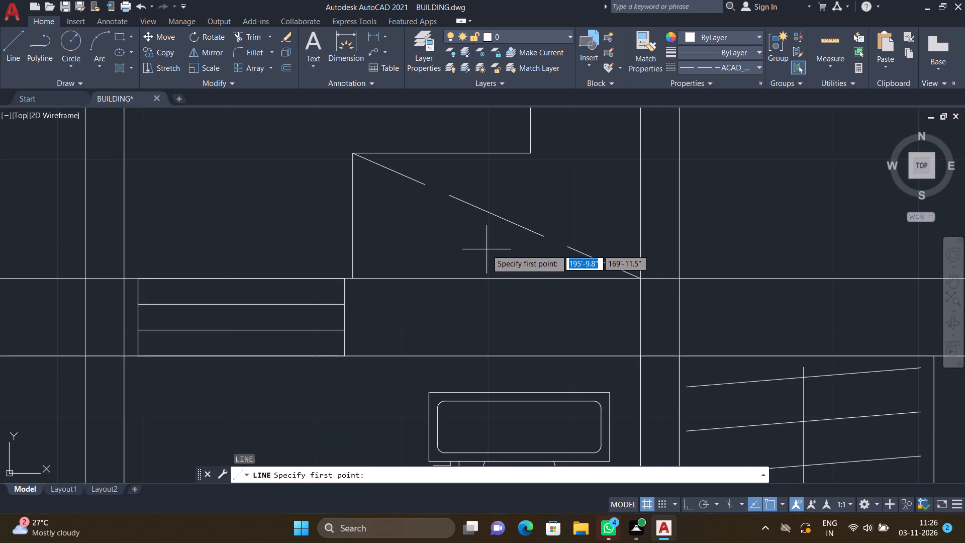
left_click(354, 277)
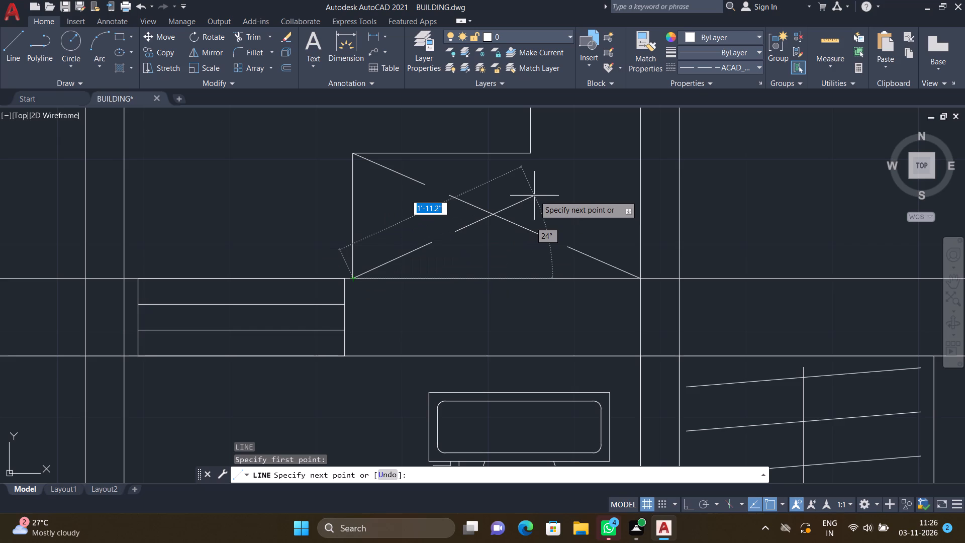
scroll(534, 199, "down", 2)
scroll(526, 191, "up", 3)
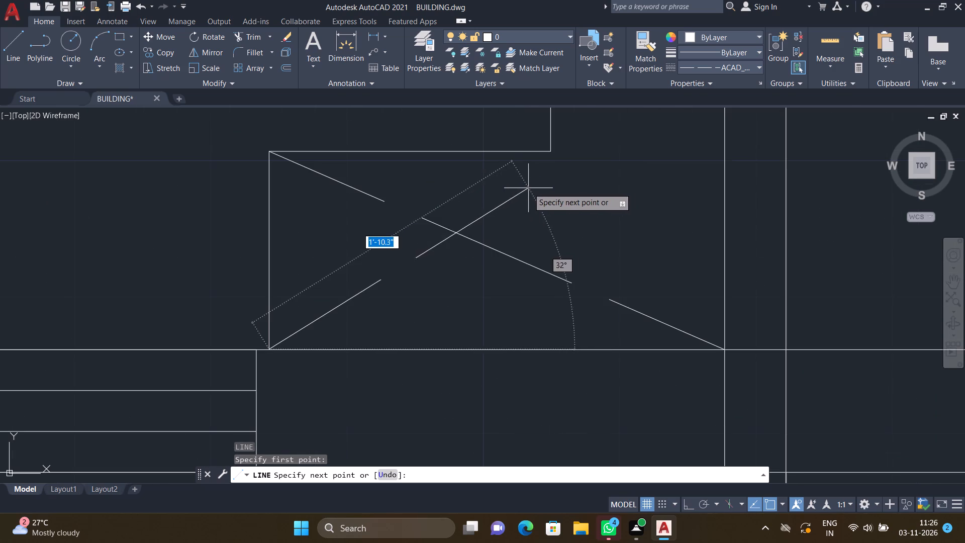
left_click(549, 150)
key("Return")
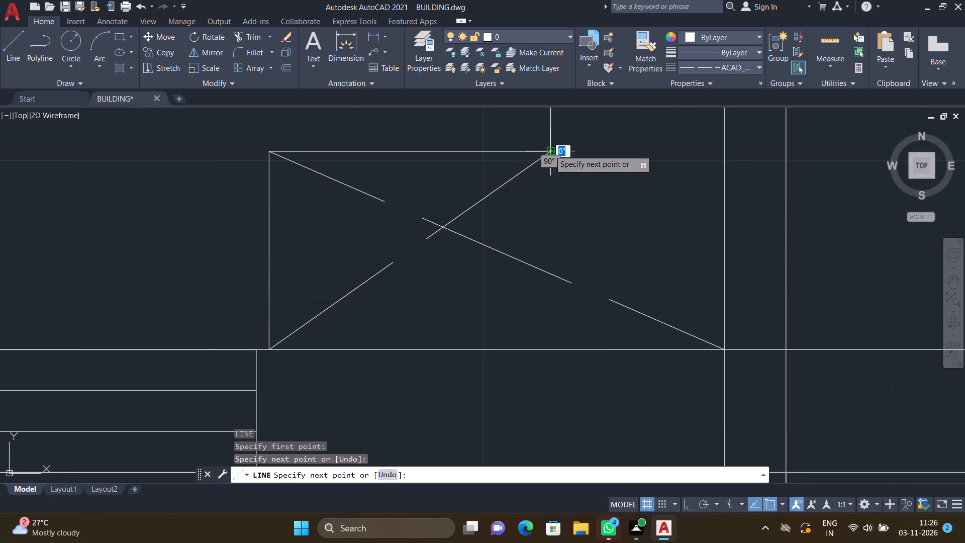
Draw a dashed diagonal about 1'-11.4" long from the north shaft's inner step corner to its northeast inner corner.
scroll(540, 148, "down", 5)
scroll(543, 112, "up", 4)
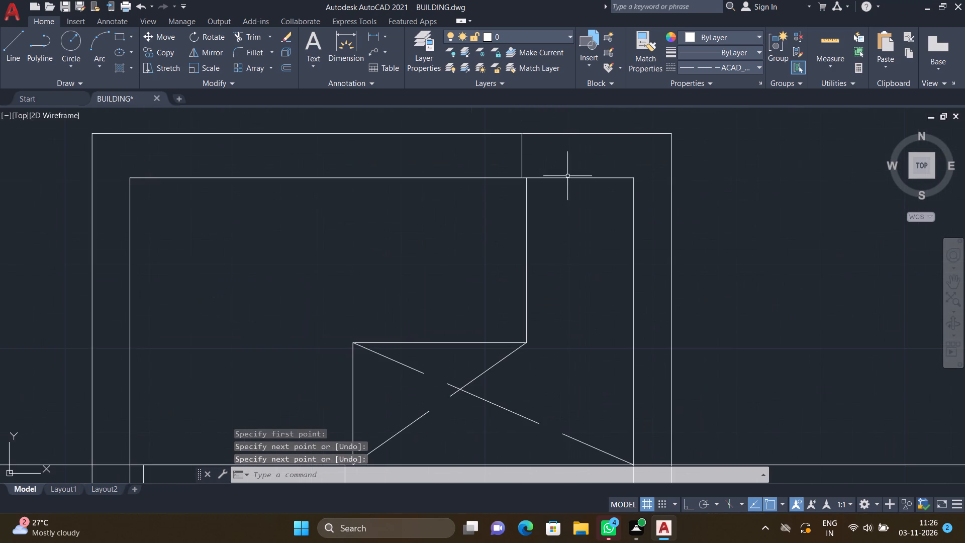
key("l")
key("Return")
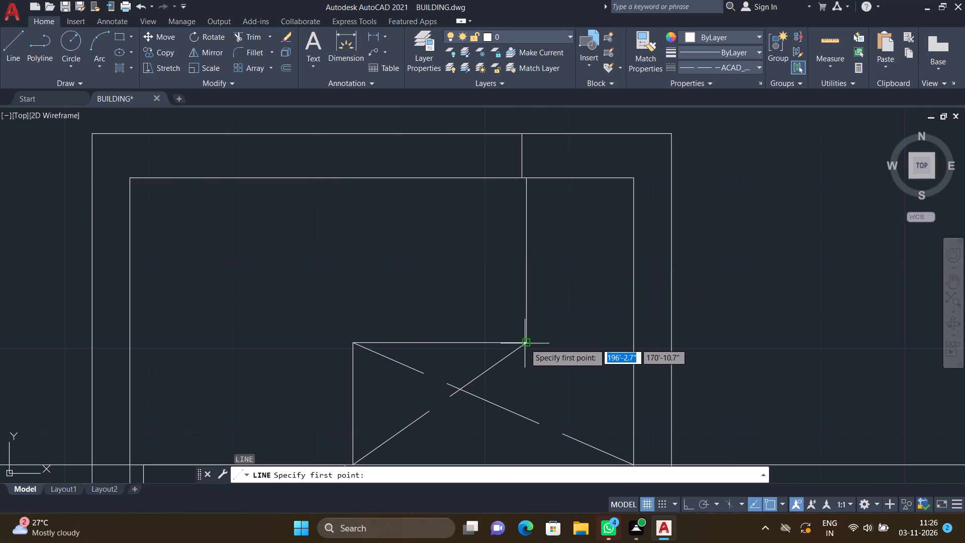
scroll(525, 345, "up", 2)
left_click(527, 338)
scroll(596, 238, "down", 3)
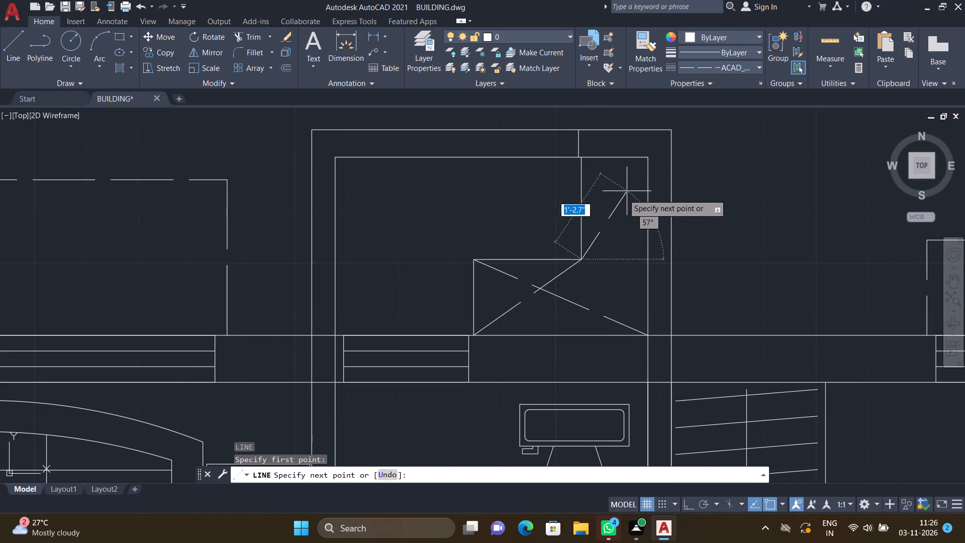
scroll(639, 159, "up", 4)
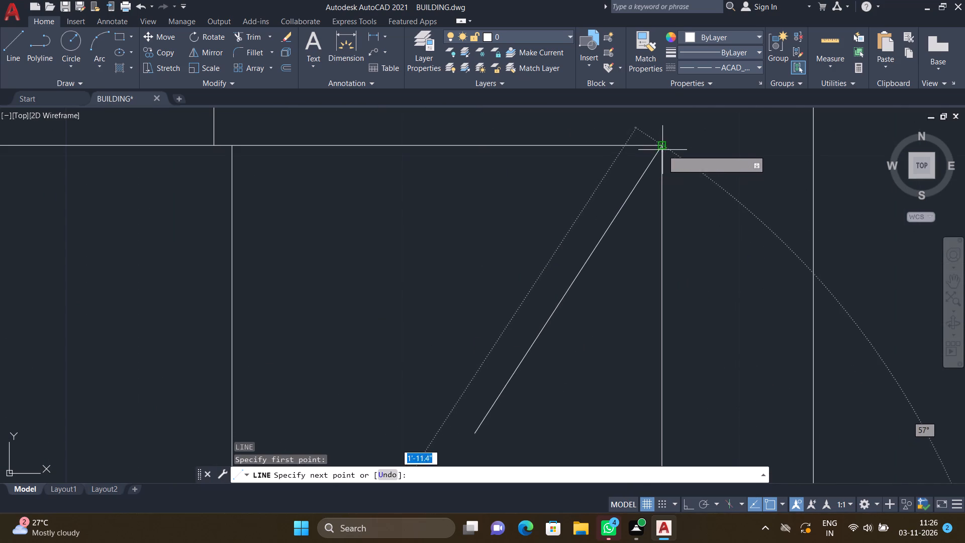
left_click(658, 144)
key("Return")
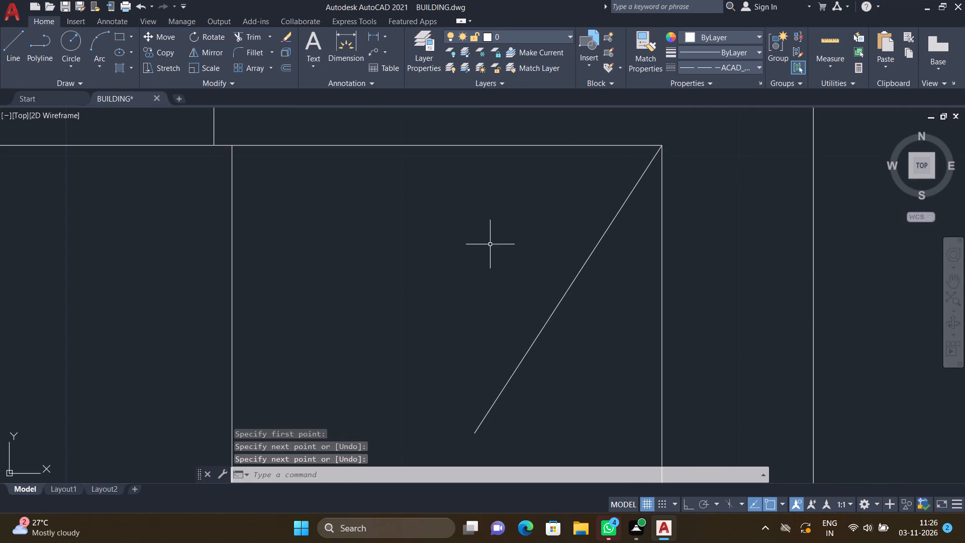
Draw a dashed diagonal from the stepped outline's top end on the north inner wall to the shaft's southeast inner corner.
scroll(489, 240, "down", 4)
key("l")
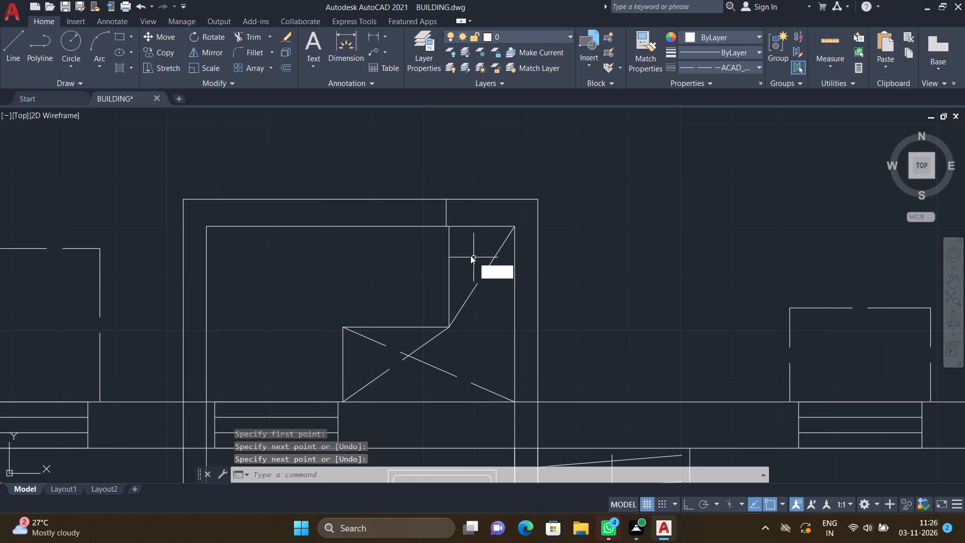
key("Return")
scroll(466, 238, "up", 2)
scroll(421, 217, "up", 2)
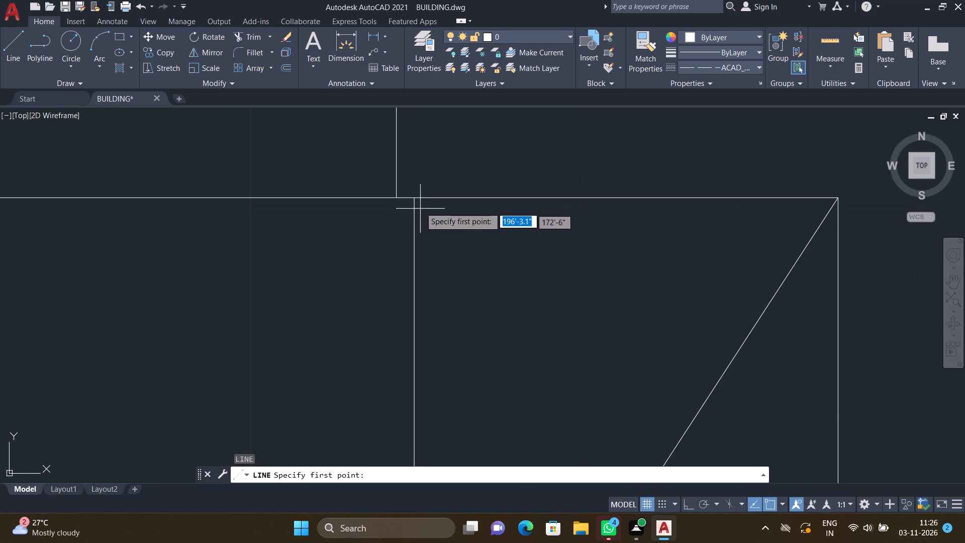
left_click_drag(416, 196, 420, 201)
scroll(524, 301, "down", 5)
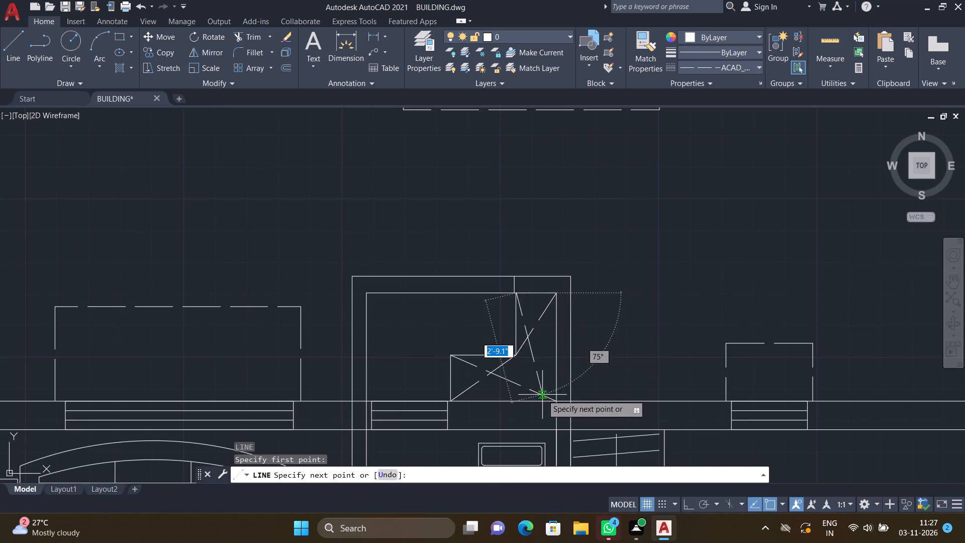
scroll(542, 395, "up", 3)
left_click(592, 424)
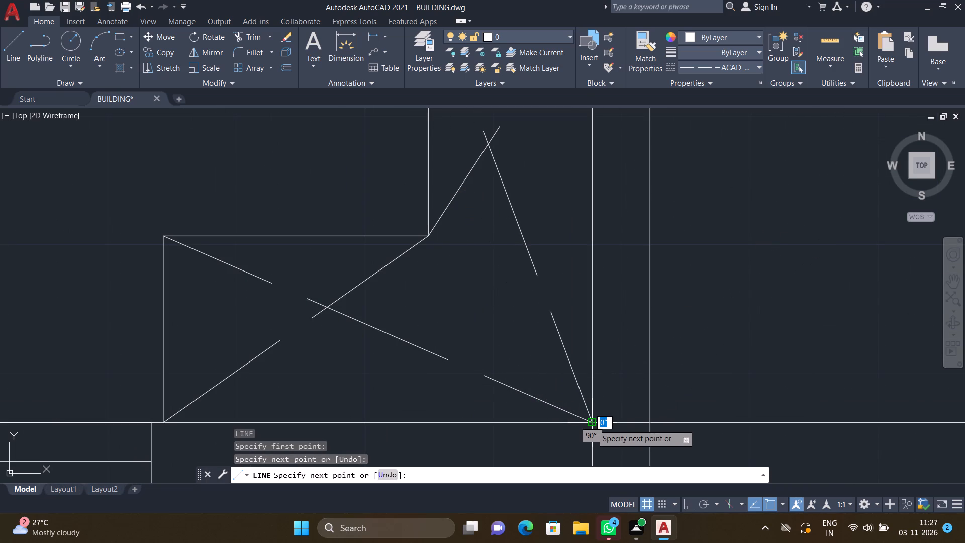
key("Return")
In the shaft outside the south toilet, draw a dashed diagonal about 2'-0.3" long from the inner step corner to the southwest inner corner.
scroll(555, 360, "down", 4)
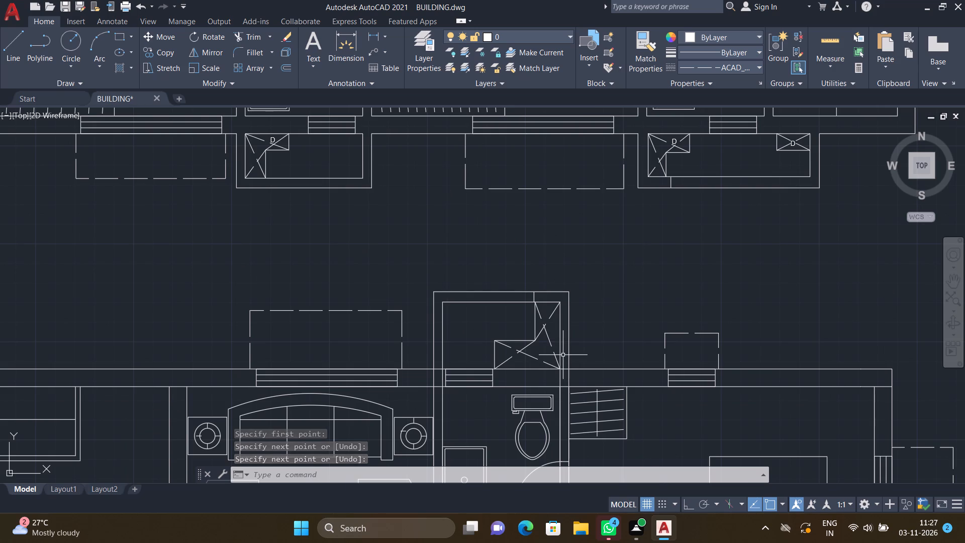
scroll(562, 358, "down", 5)
scroll(529, 473, "up", 4)
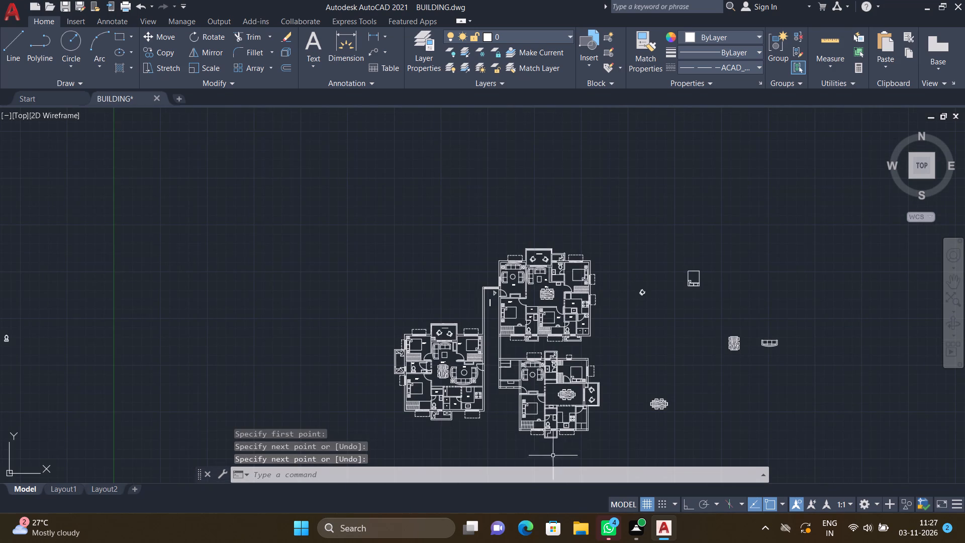
scroll(550, 457, "up", 4)
scroll(516, 299, "up", 3)
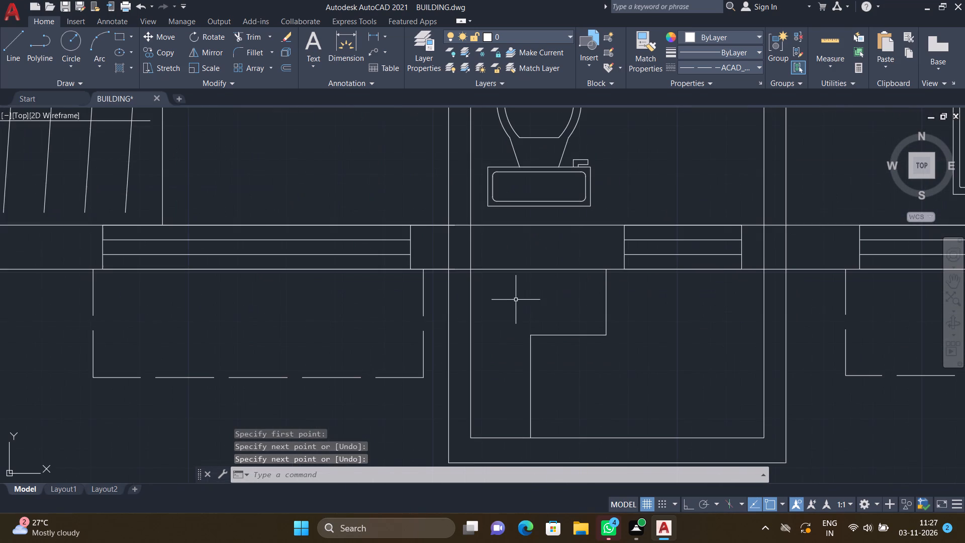
key("l")
key("Return")
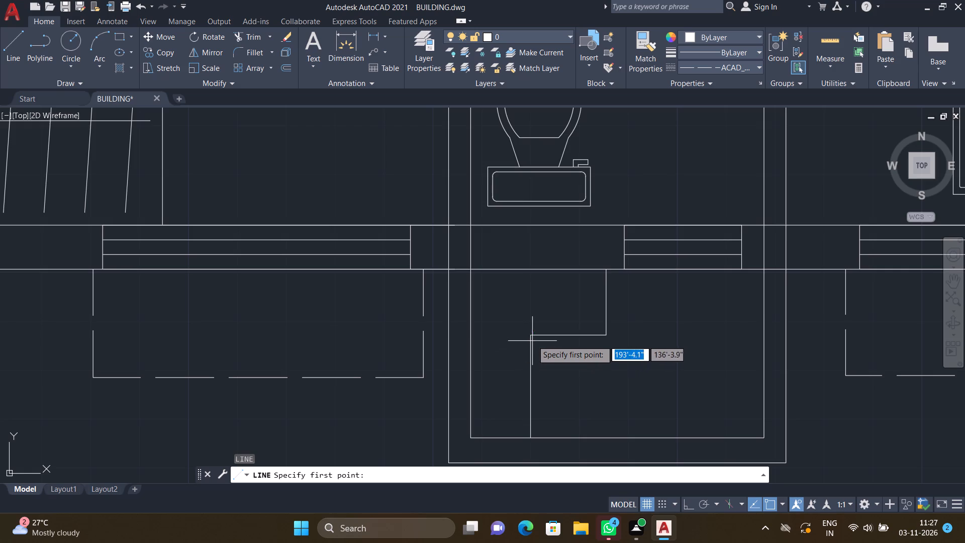
scroll(532, 340, "up", 2)
left_click(522, 327)
scroll(447, 392, "down", 2)
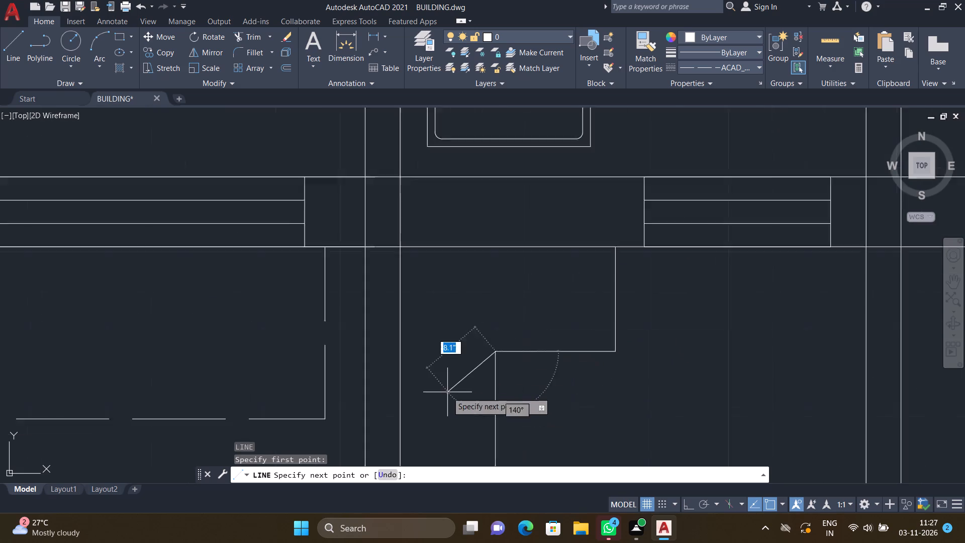
scroll(447, 393, "down", 2)
scroll(442, 415, "up", 3)
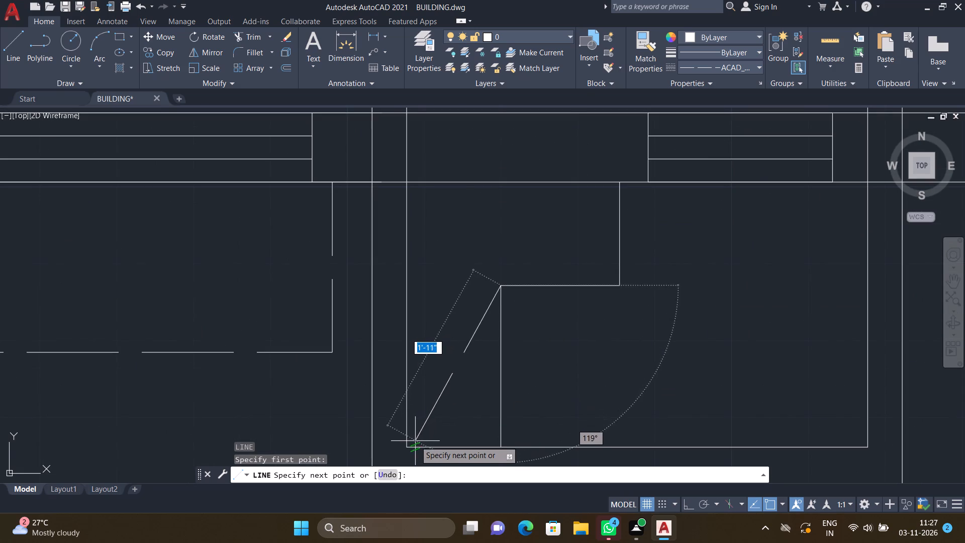
scroll(414, 442, "up", 3)
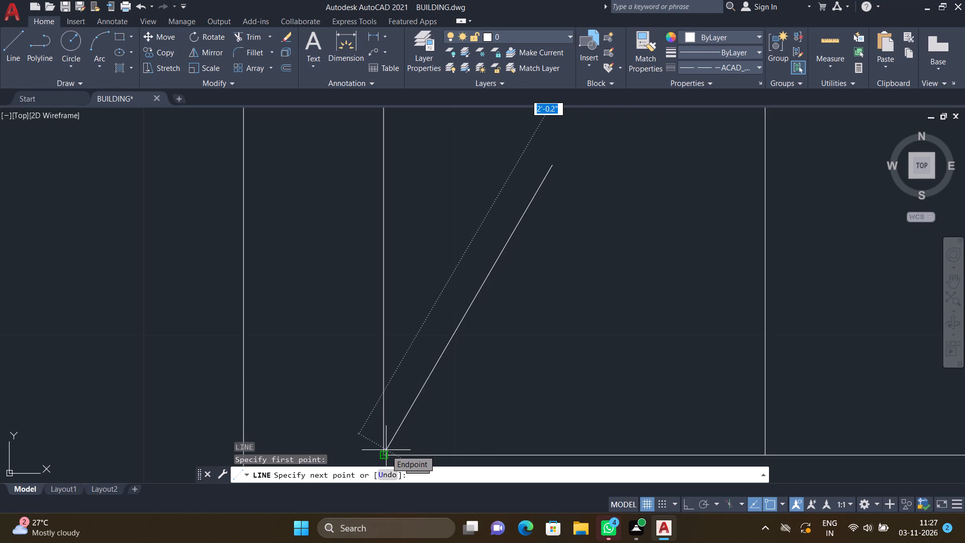
scroll(396, 457, "up", 3)
scroll(384, 441, "down", 3)
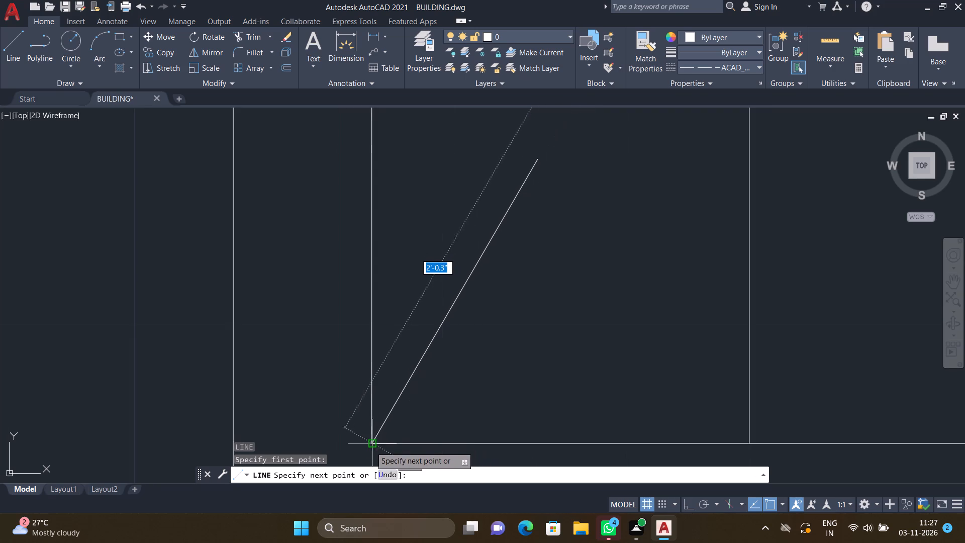
scroll(369, 448, "up", 5)
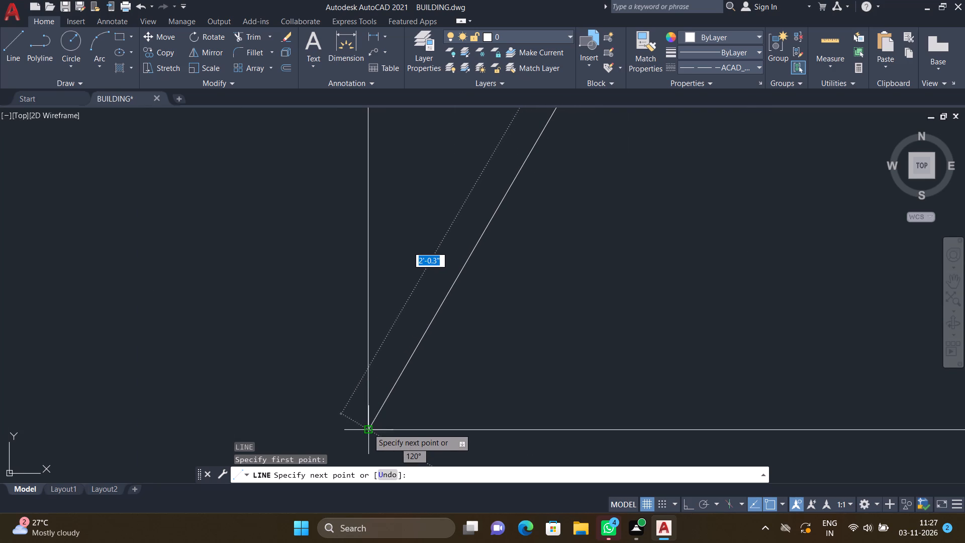
left_click(368, 427)
key("Return")
Draw a dashed diagonal in the south shaft from the stepped outline's bottom end on the inner wall to the northwest inner corner.
scroll(482, 347, "down", 5)
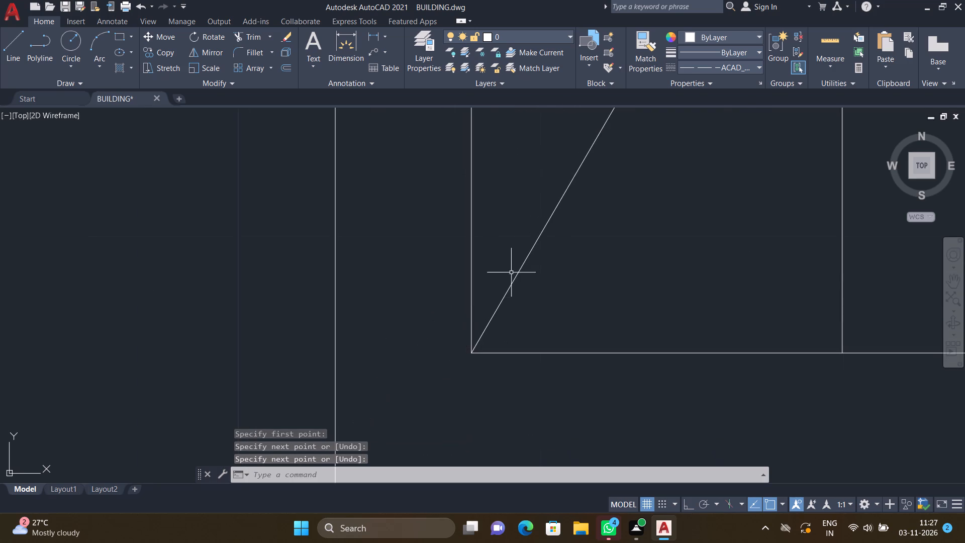
scroll(520, 260, "down", 5)
scroll(536, 190, "up", 2)
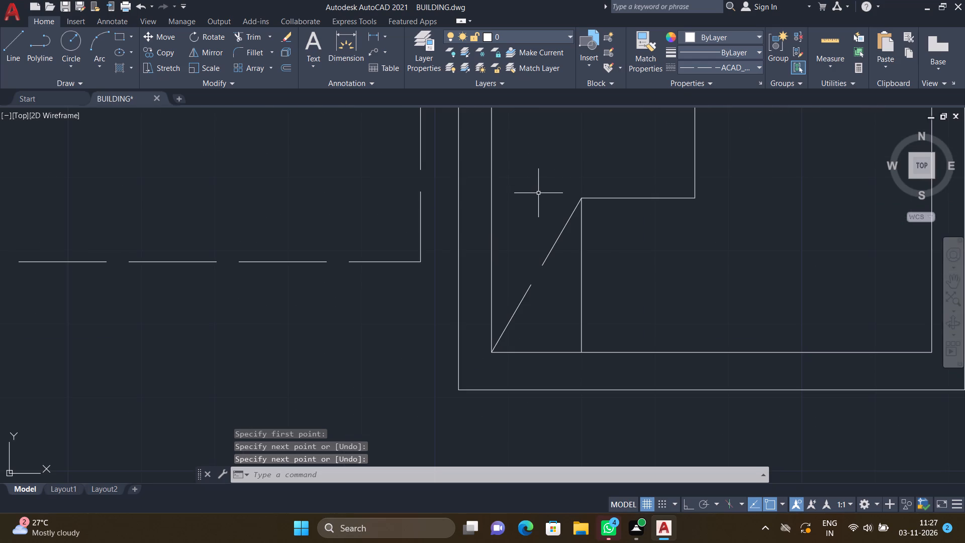
key("l")
key("Return")
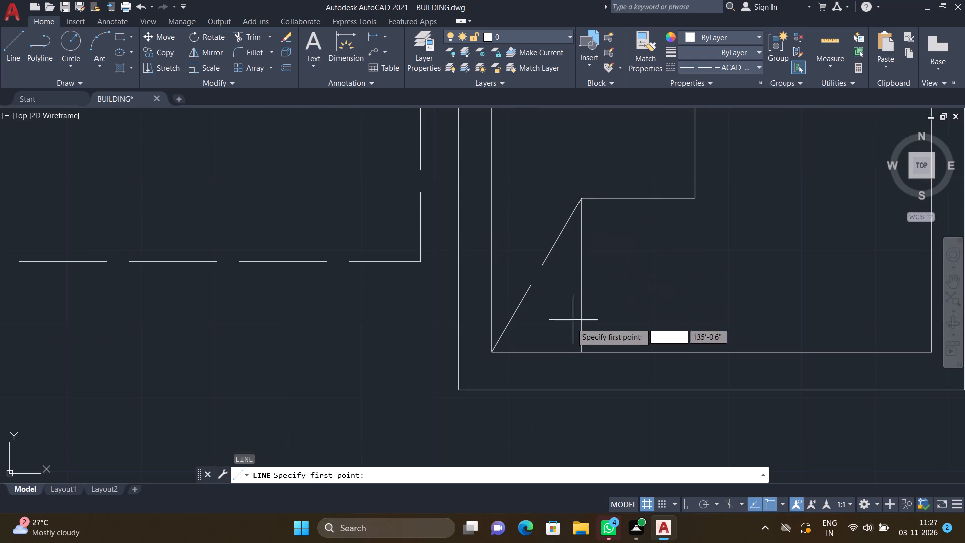
left_click(580, 352)
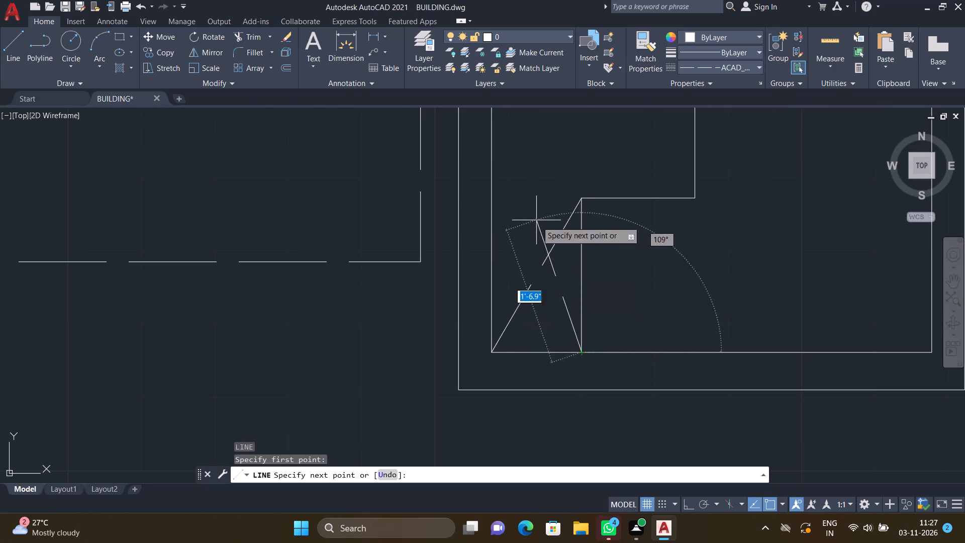
scroll(534, 212, "down", 3)
scroll(525, 179, "up", 7)
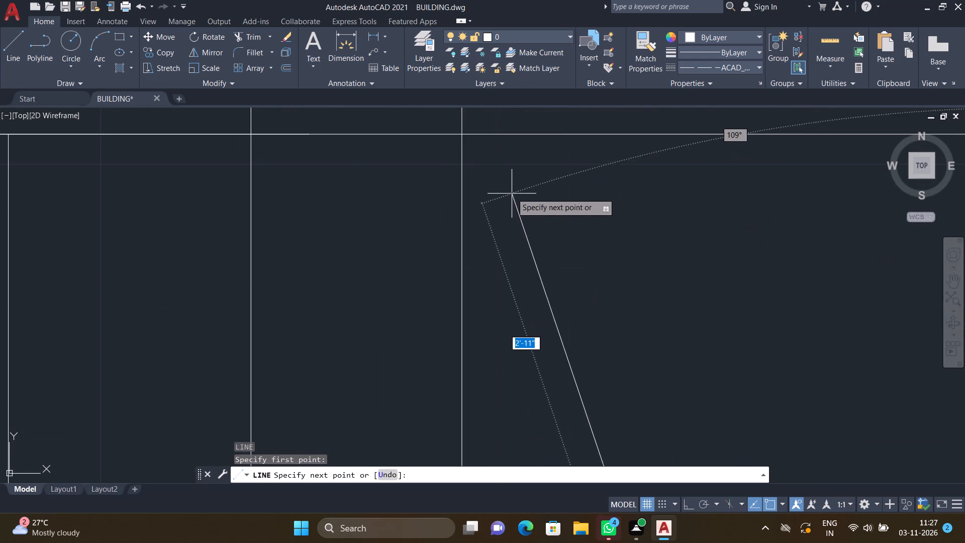
left_click(463, 130)
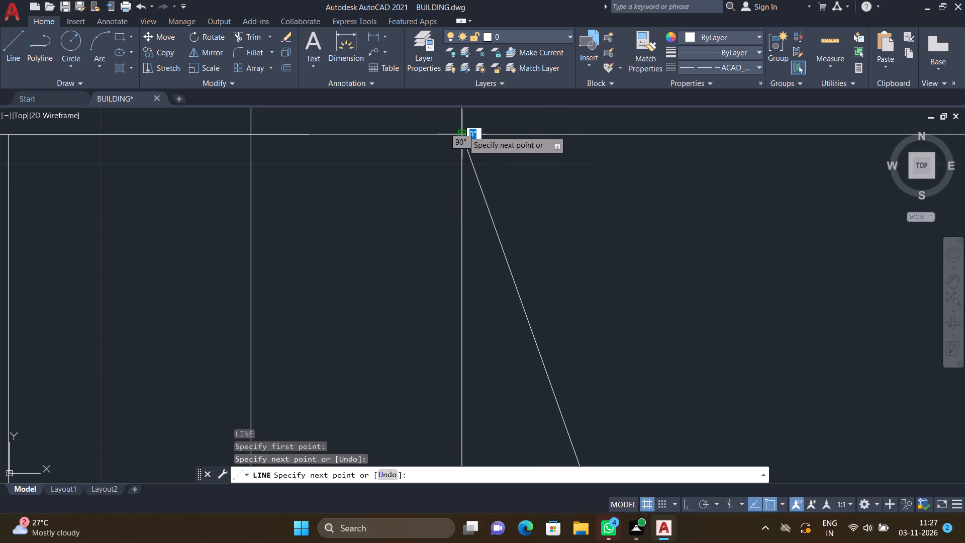
key("Return")
Draw a dashed diagonal about 1'-8.5" long from the south shaft's inner step corner to the stepped outline's northeast corner.
scroll(580, 215, "down", 4)
key("l")
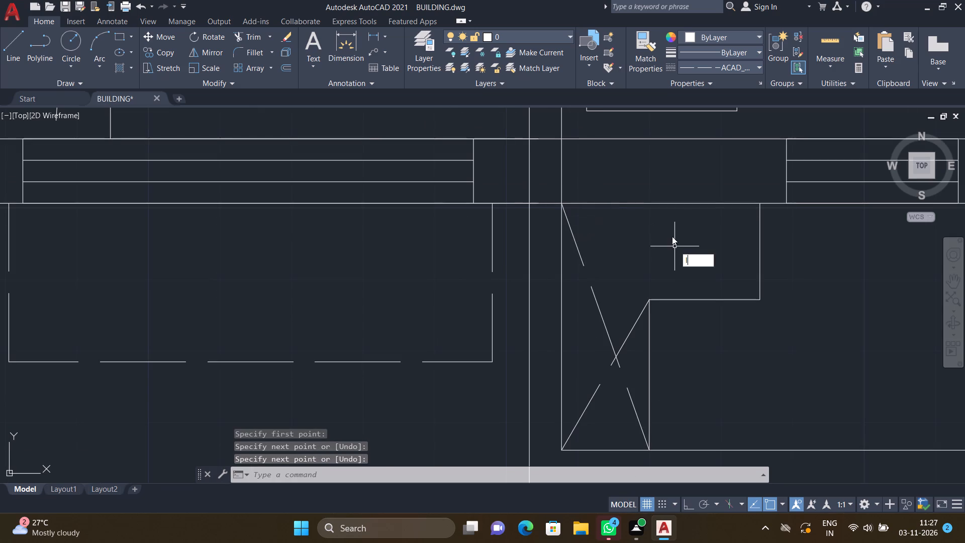
key("Return")
scroll(675, 269, "down", 1)
scroll(658, 314, "up", 3)
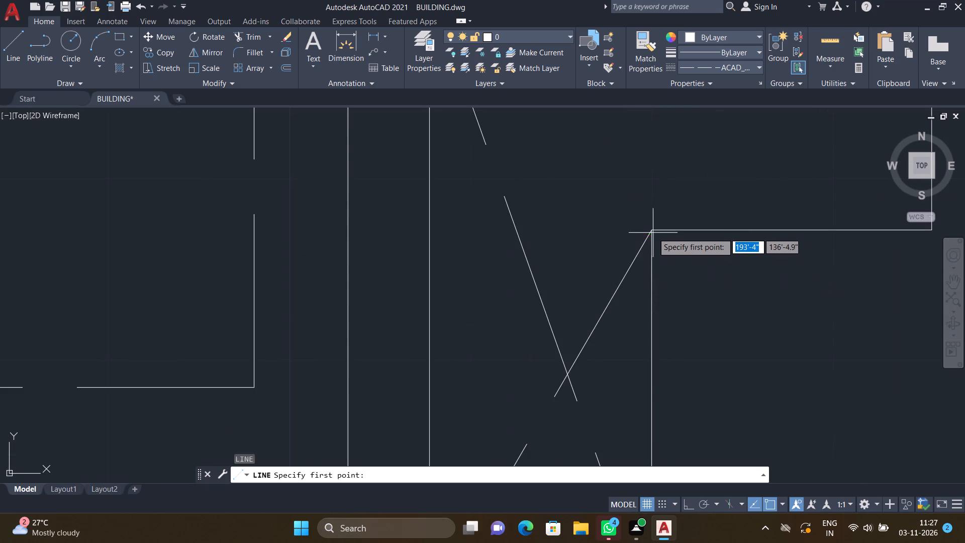
left_click(653, 228)
scroll(690, 174, "down", 6)
scroll(707, 156, "up", 5)
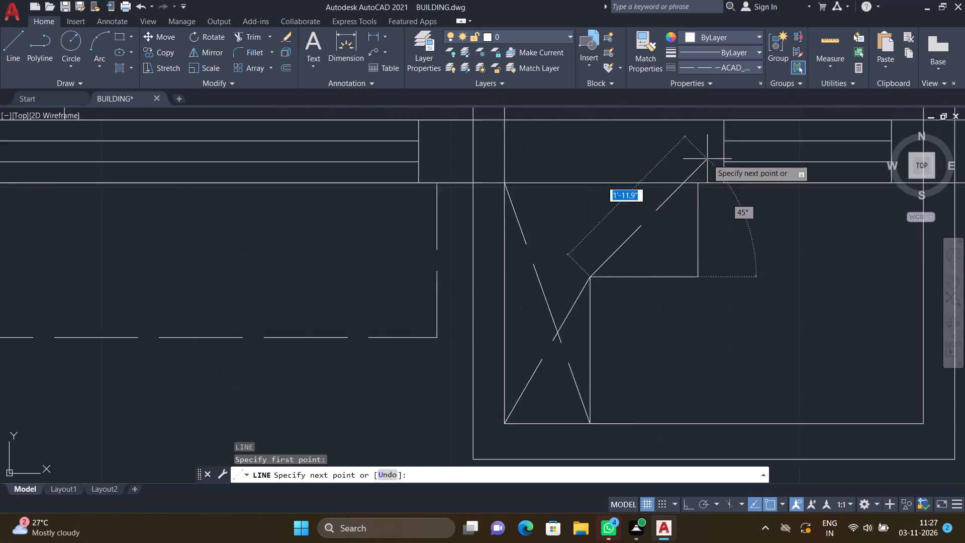
scroll(676, 206, "up", 2)
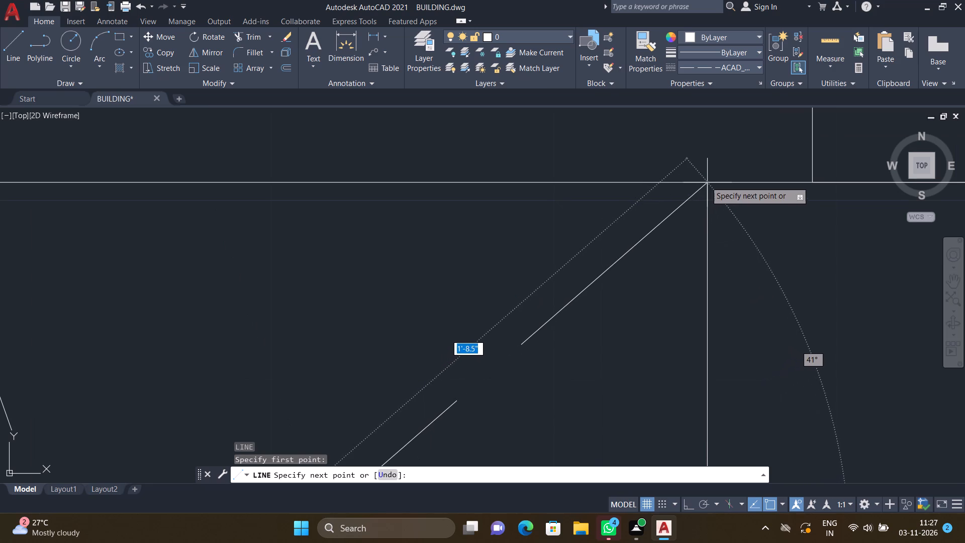
left_click(706, 181)
key("Return")
Draw a dashed diagonal in the south toilet's shaft from the stepped outline's outer southeast corner to the shaft's northwest inner corner.
scroll(717, 285, "down", 5)
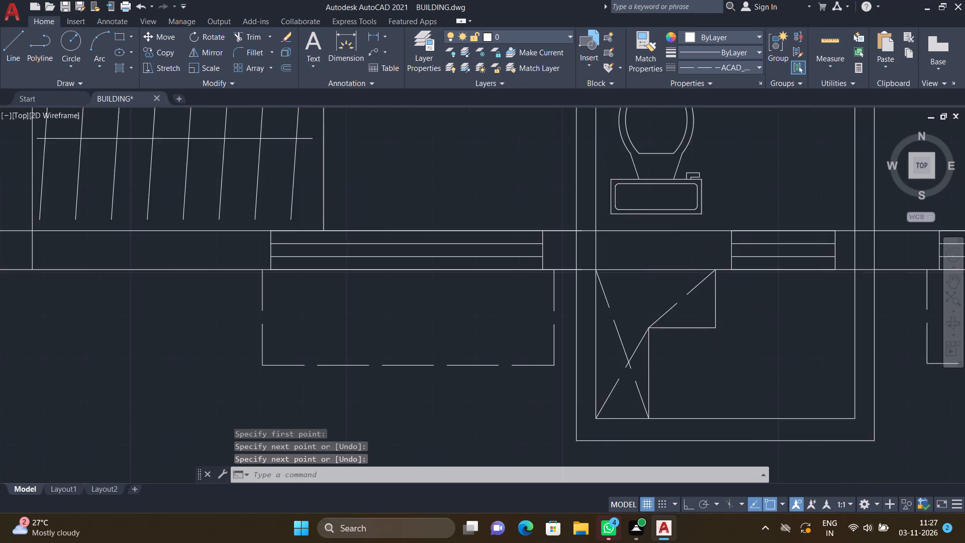
scroll(725, 318, "up", 2)
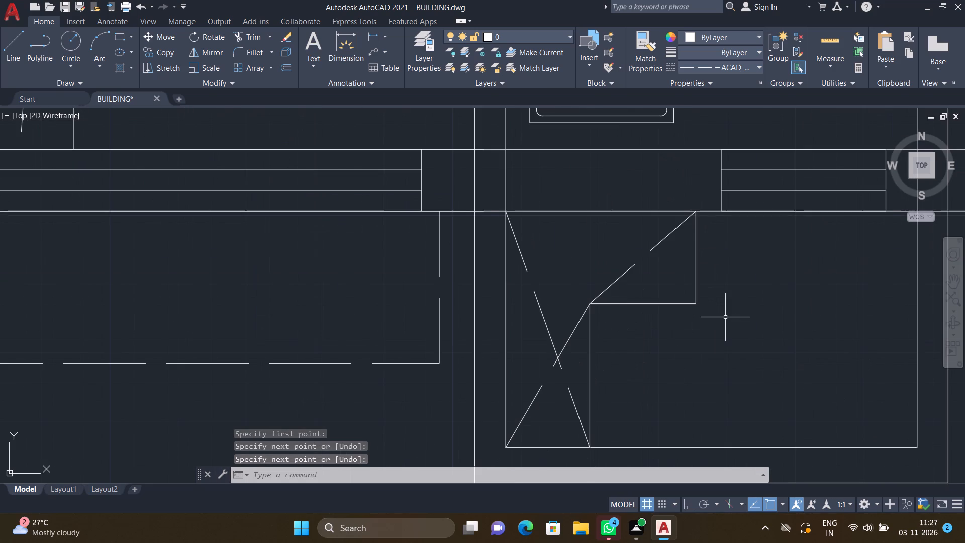
key("l")
key("Return")
scroll(692, 300, "up", 3)
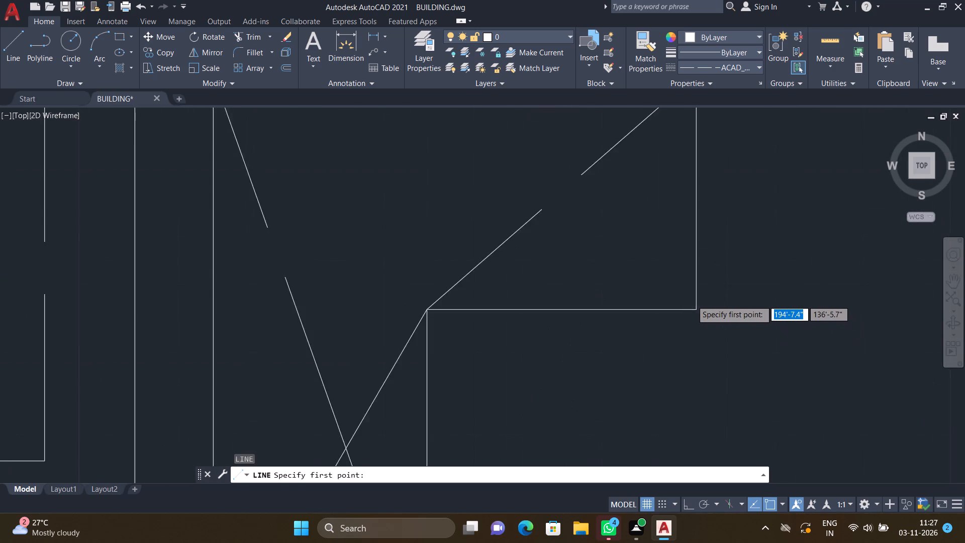
left_click(695, 317)
scroll(376, 228, "down", 4)
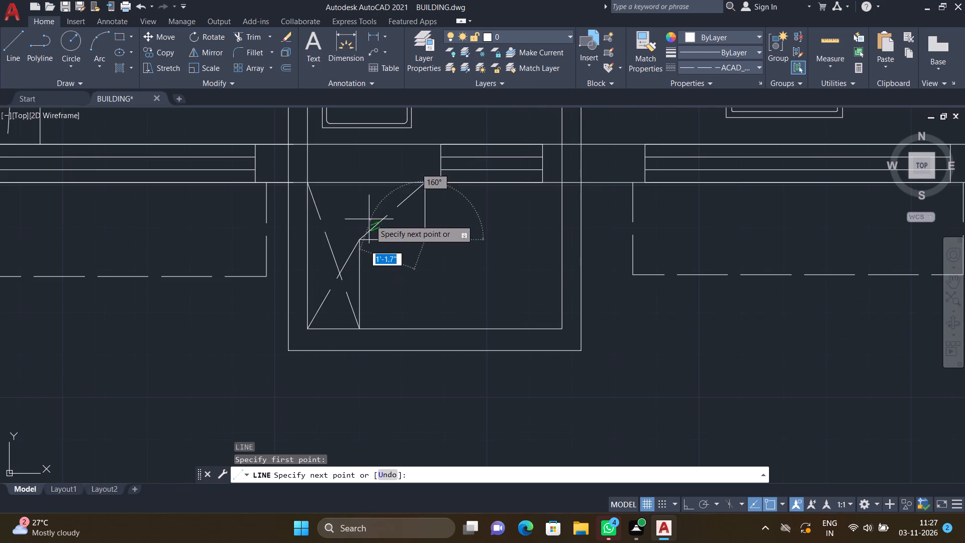
scroll(308, 192, "up", 5)
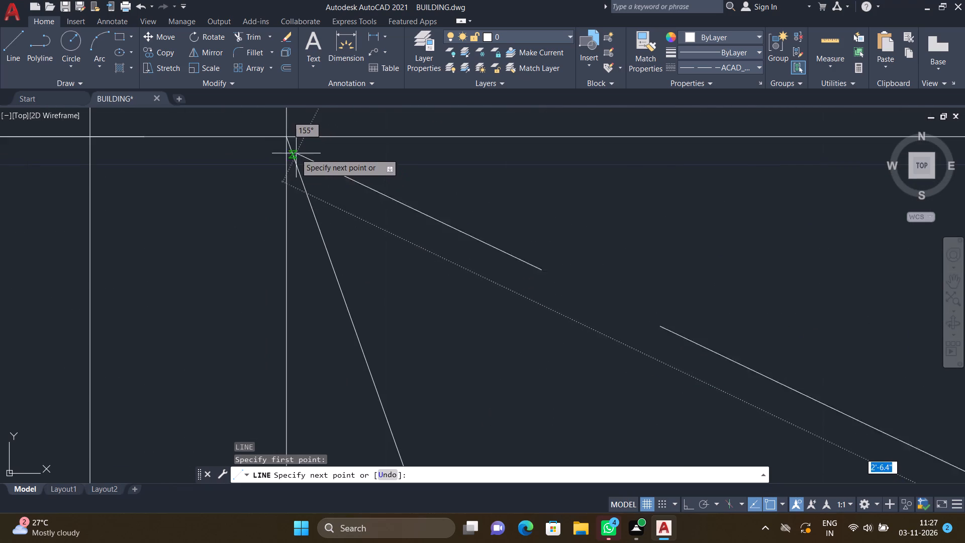
left_click(283, 135)
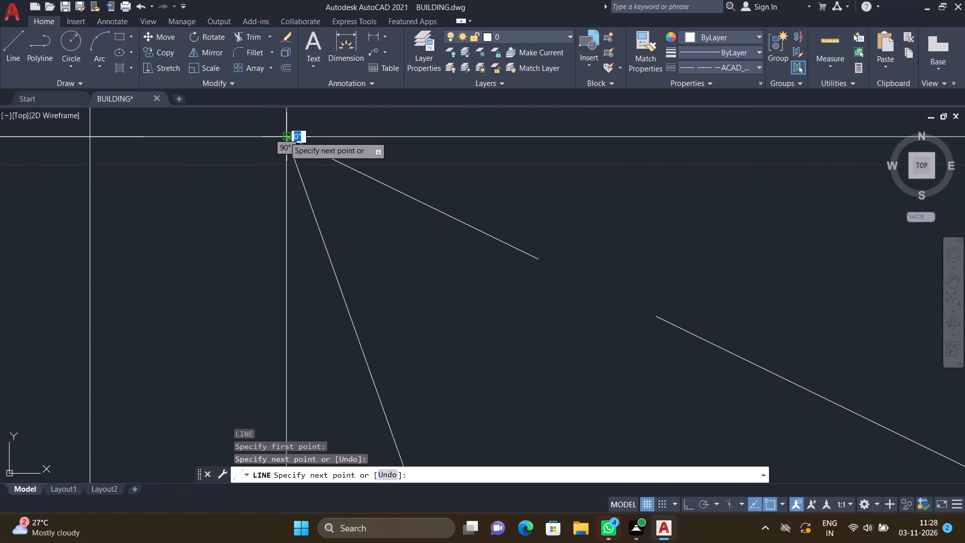
key("Return")
In the small shaft beside the utility door east of the kitchen, draw a dashed diagonal from its northwest inner corner to its southeast inner corner.
scroll(439, 219, "down", 5)
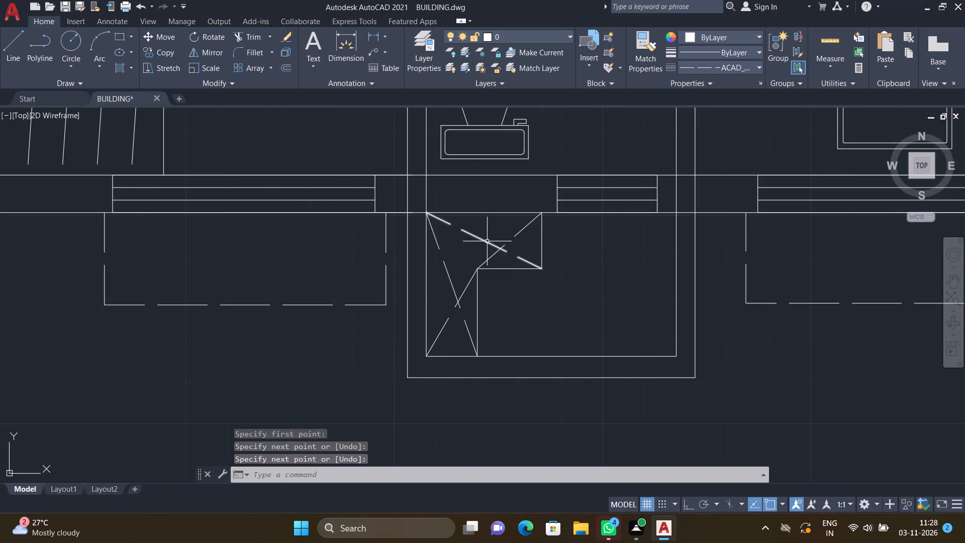
scroll(485, 243, "down", 6)
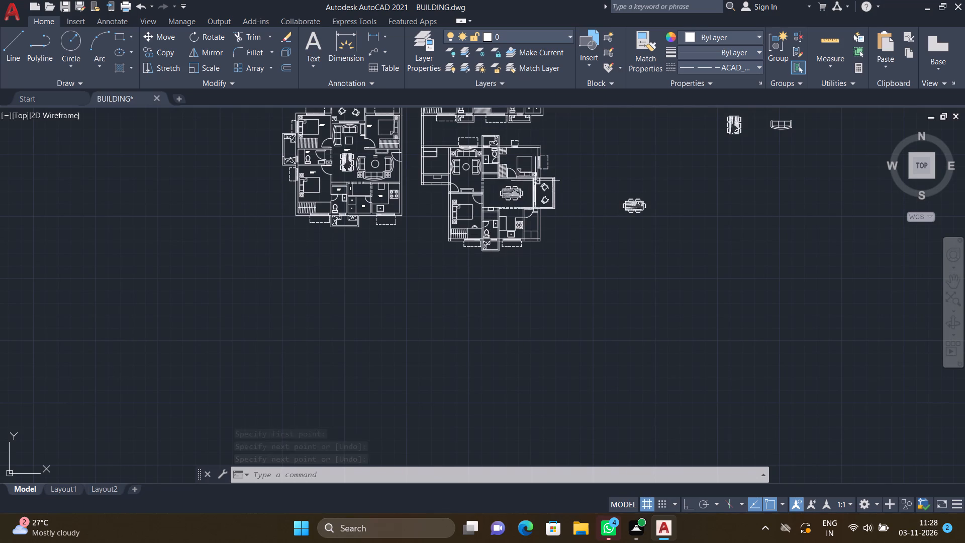
scroll(534, 212, "up", 5)
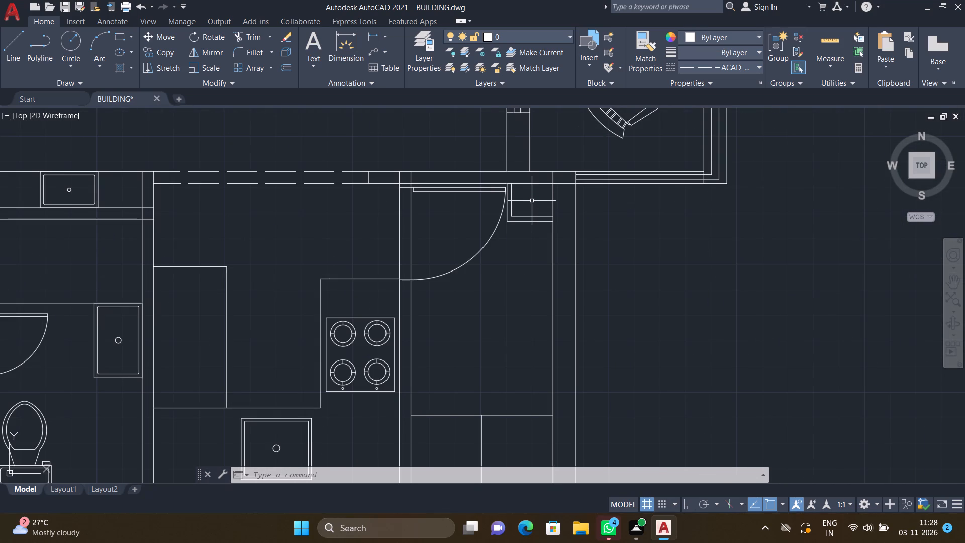
key("l")
key("Return")
scroll(512, 189, "up", 3)
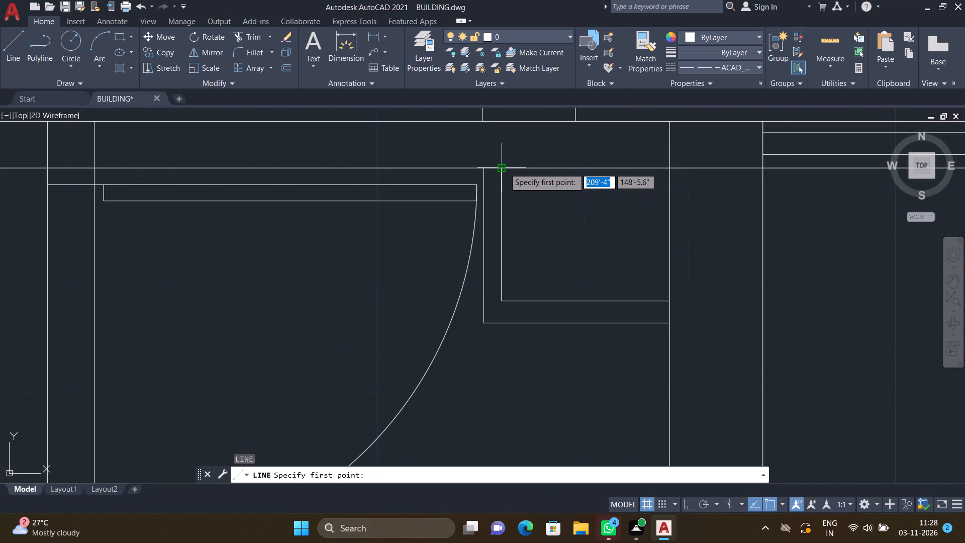
left_click_drag(504, 168, 515, 178)
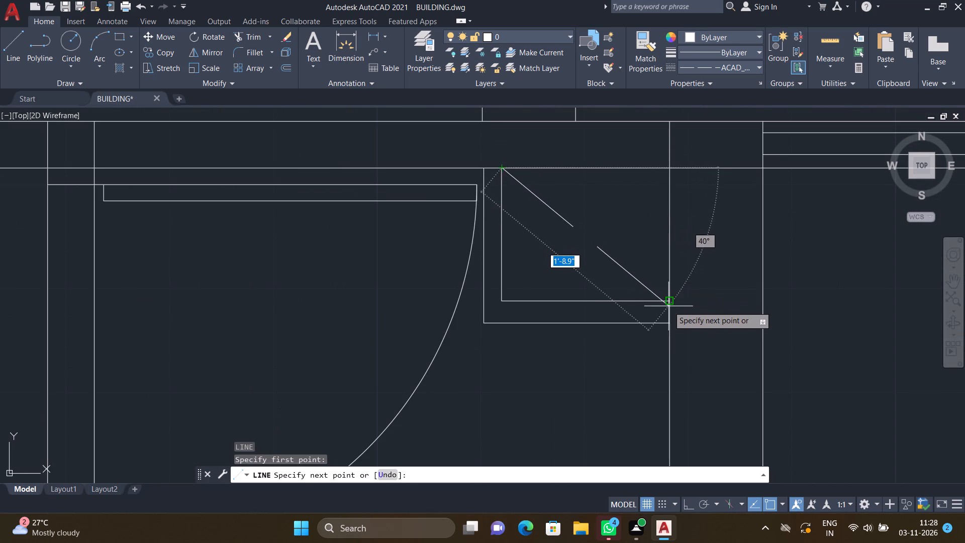
left_click(667, 302)
key("Return")
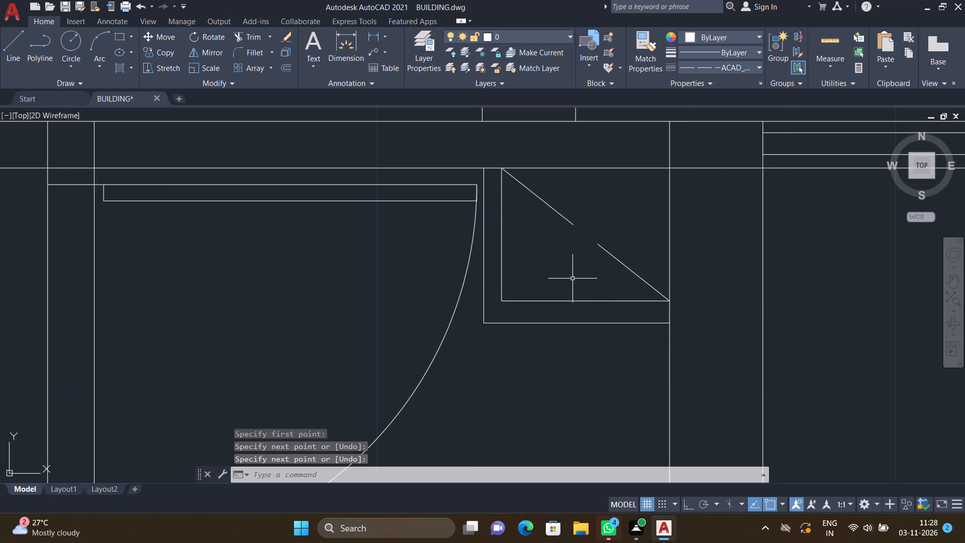
Cross the small utility shaft with a dashed diagonal about 1'-8.5" long from its southwest inner corner to its northeast inner corner.
key("l")
key("Return")
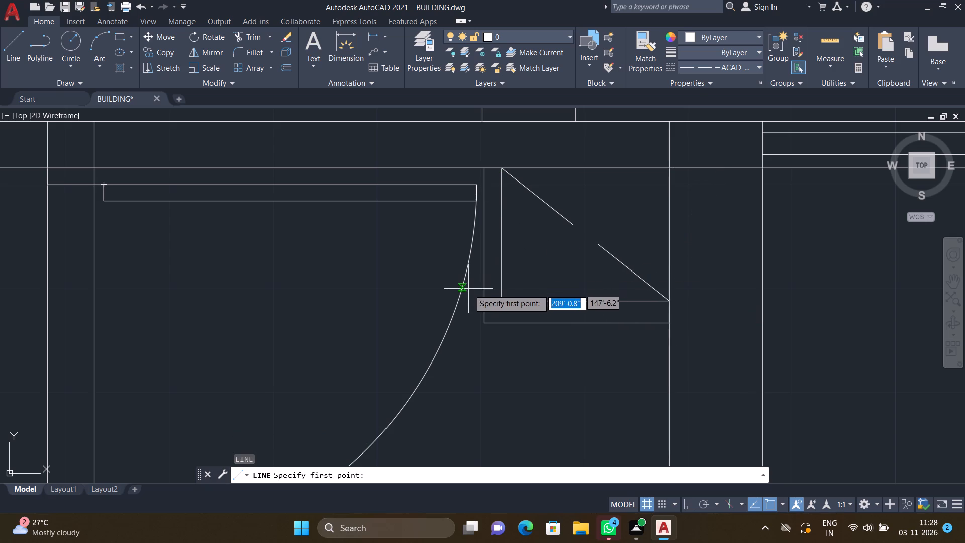
left_click(503, 300)
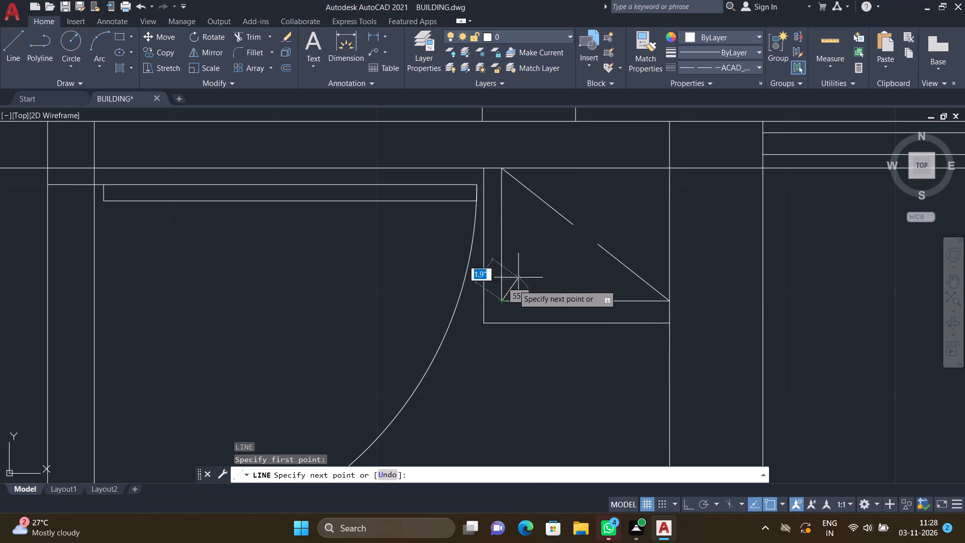
scroll(654, 184, "up", 2)
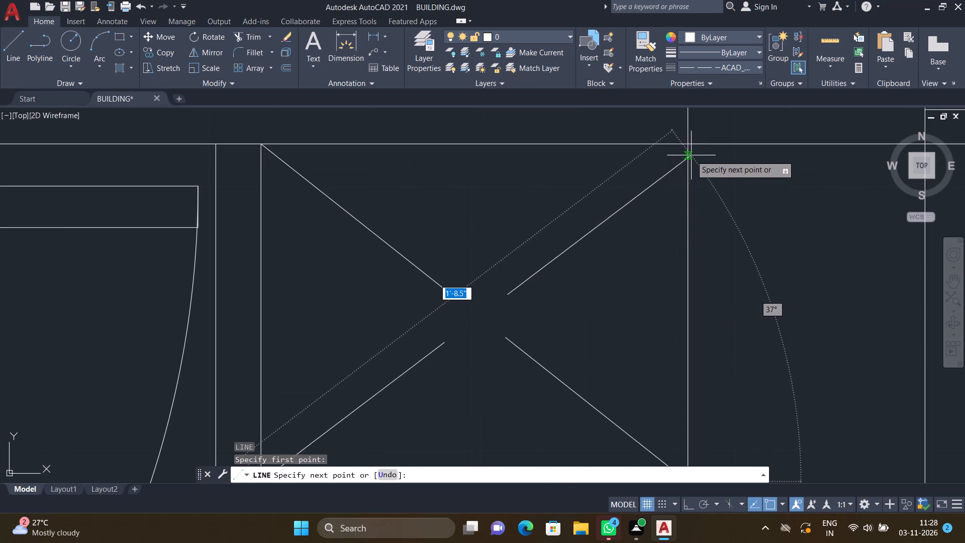
left_click(689, 140)
key("Return")
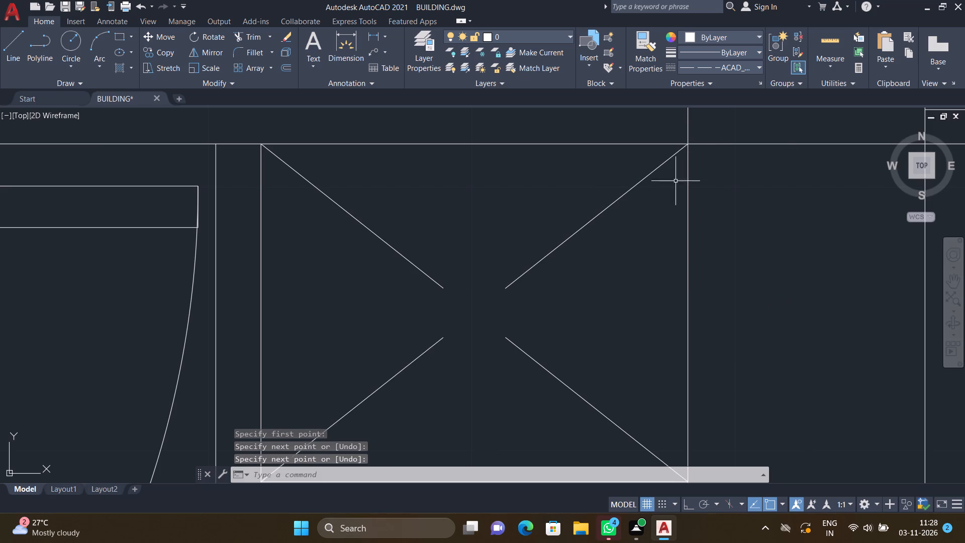
In the shaft at the balcony's northwest corner, draw a dashed diagonal from the southwest inner corner to the northeast inner corner.
scroll(655, 282, "down", 10)
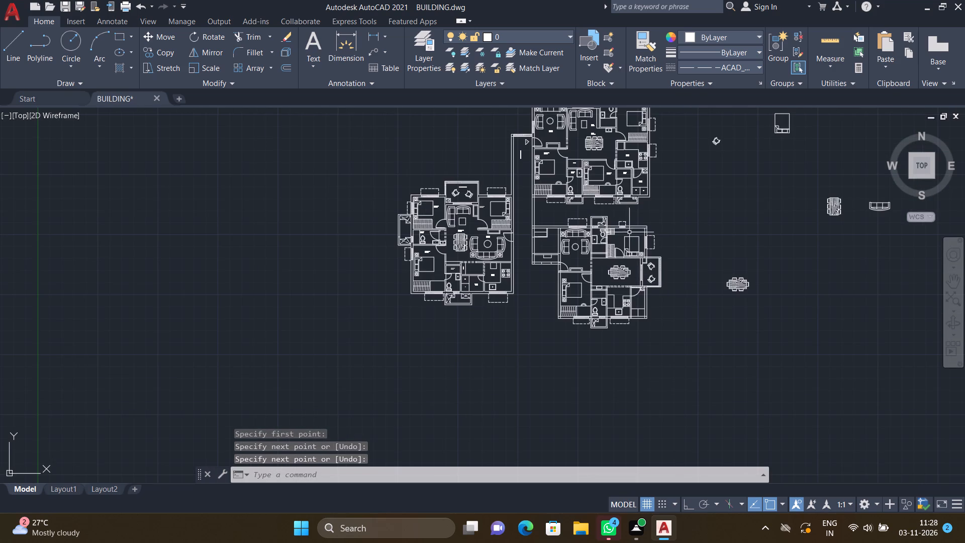
scroll(631, 234, "up", 3)
scroll(677, 351, "up", 3)
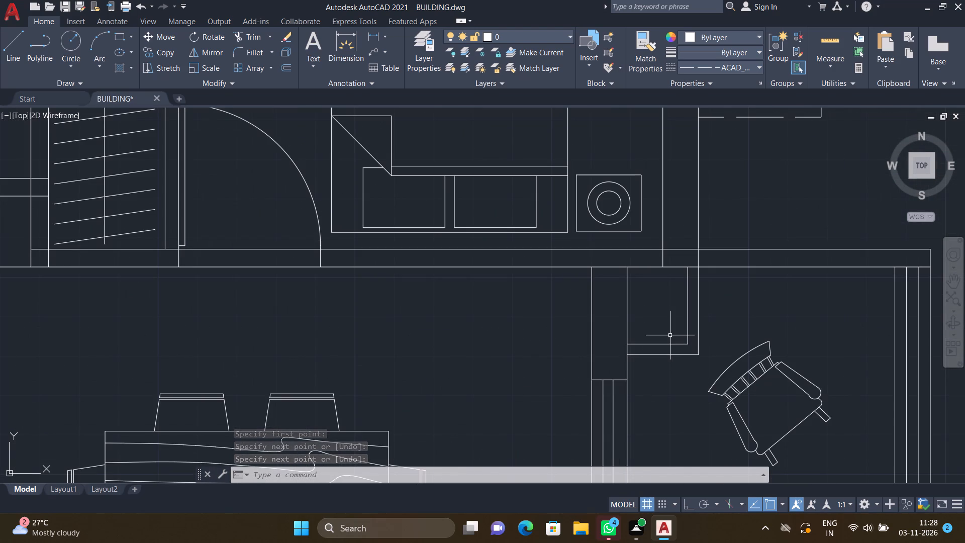
key("l")
key("Return")
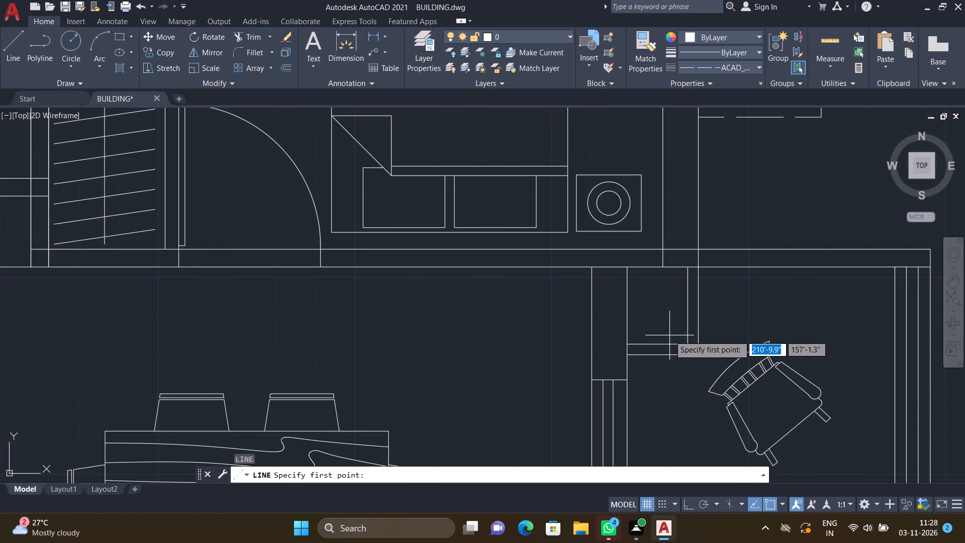
scroll(629, 344, "up", 2)
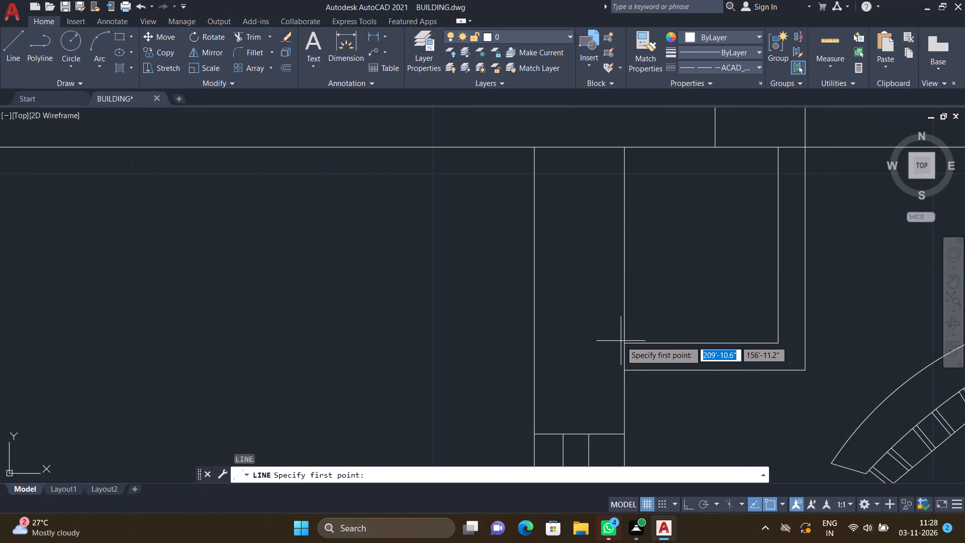
left_click(626, 342)
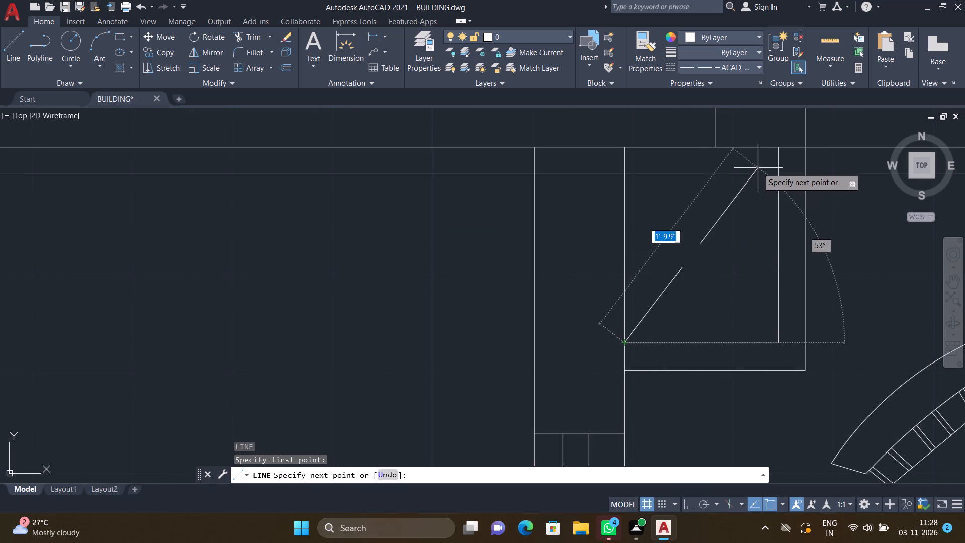
scroll(775, 152, "up", 2)
left_click(779, 140)
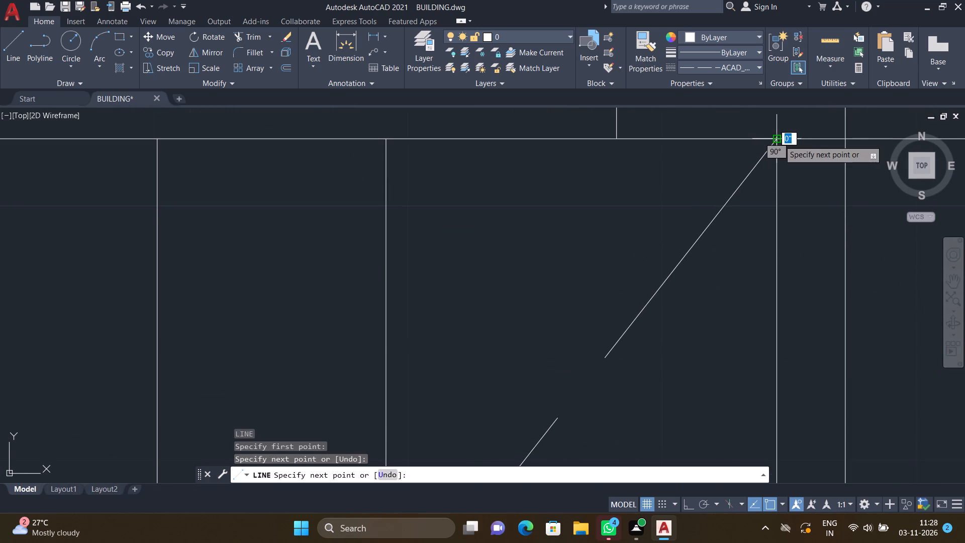
key("Return")
Cross the balcony shaft with a dashed diagonal about 2'-0.3" long from its southeast inner corner to its northwest inner corner.
scroll(762, 117, "down", 4)
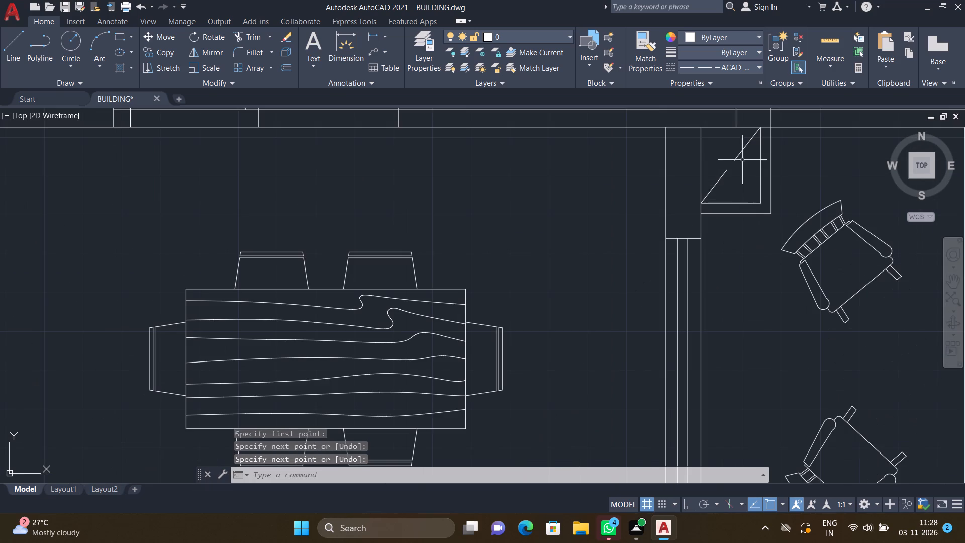
scroll(720, 138, "up", 1)
key("l")
key("Return")
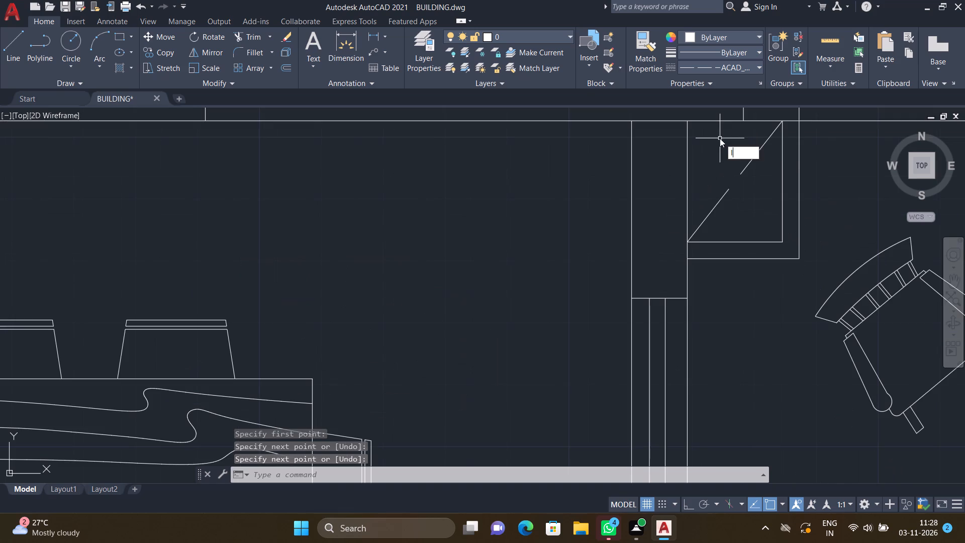
left_click(780, 244)
scroll(693, 119, "up", 3)
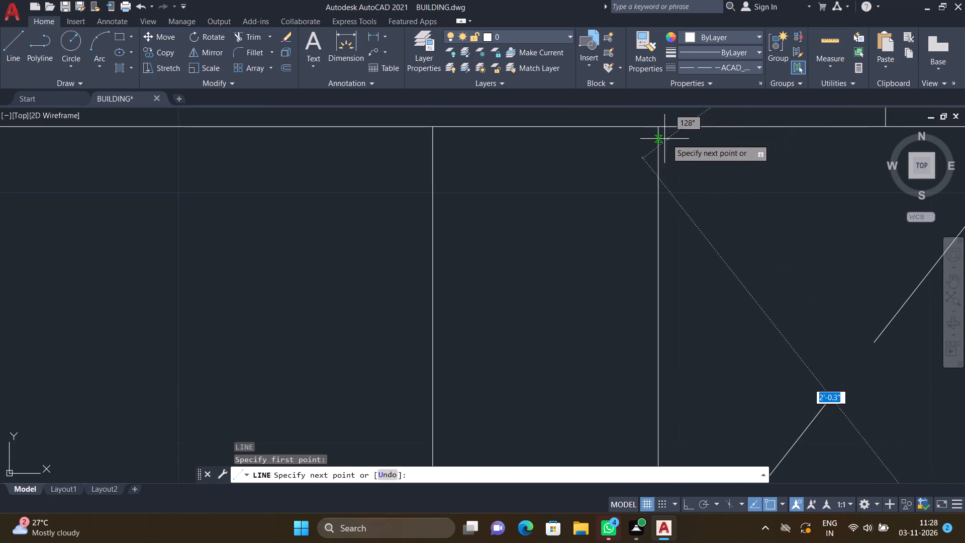
left_click(660, 128)
key("Return")
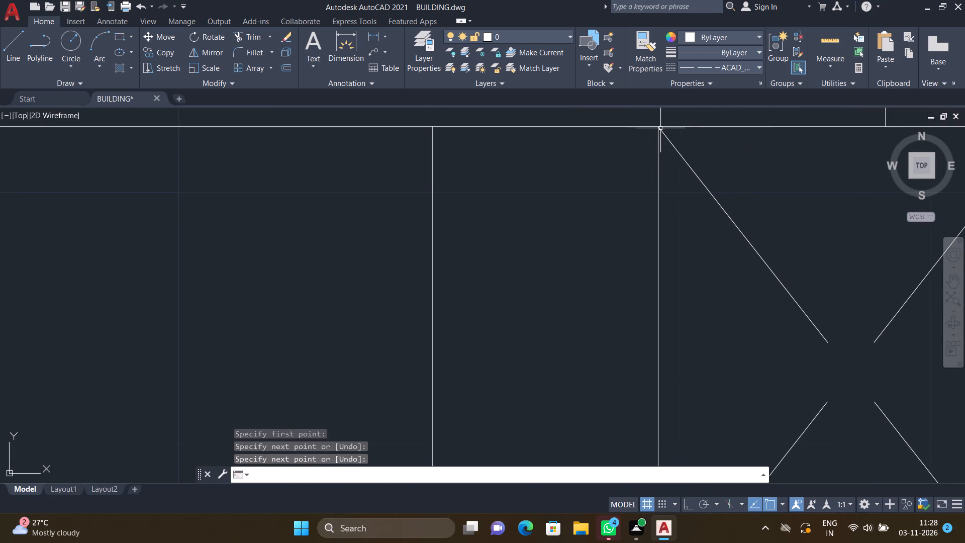
Set the current linetype to Continuous.
scroll(659, 132, "down", 5)
scroll(623, 180, "down", 4)
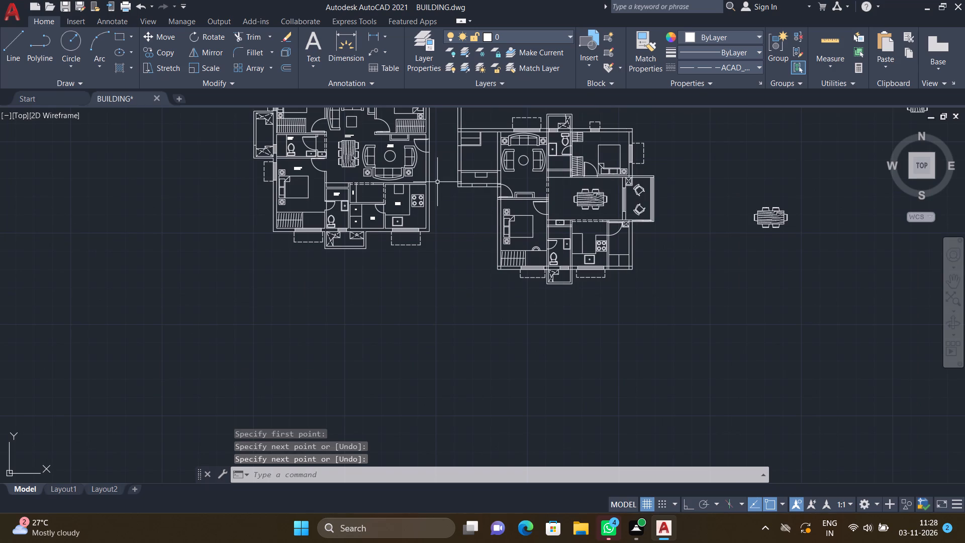
scroll(512, 128, "up", 2)
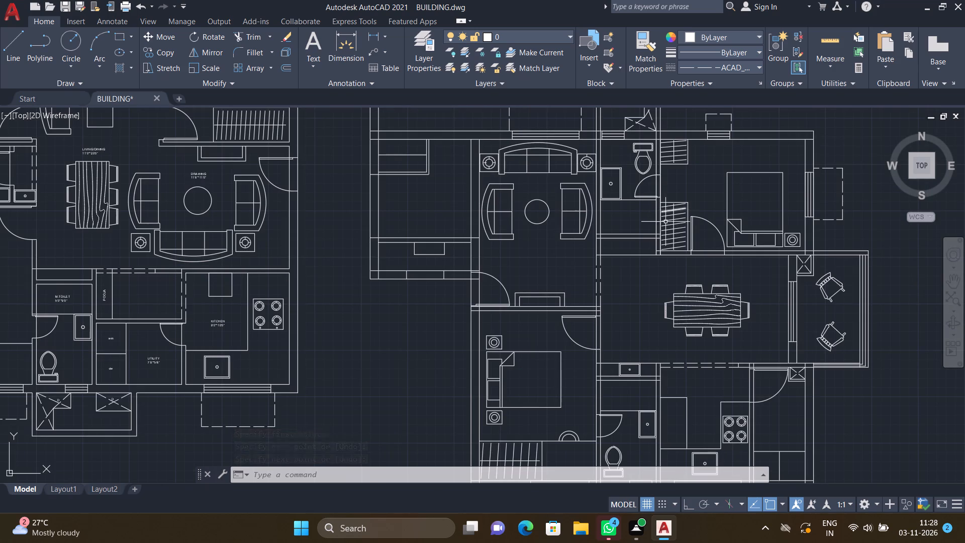
scroll(633, 248, "down", 1)
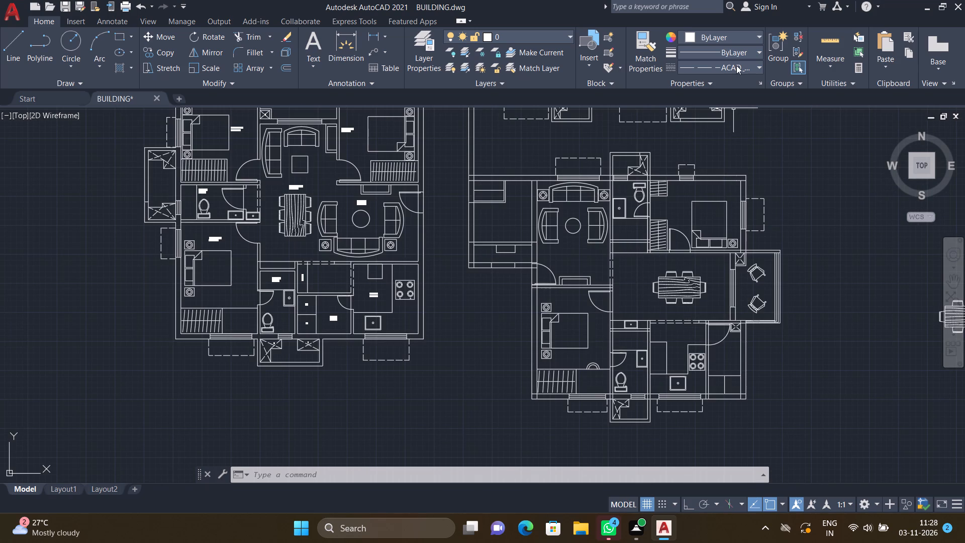
left_click(735, 64)
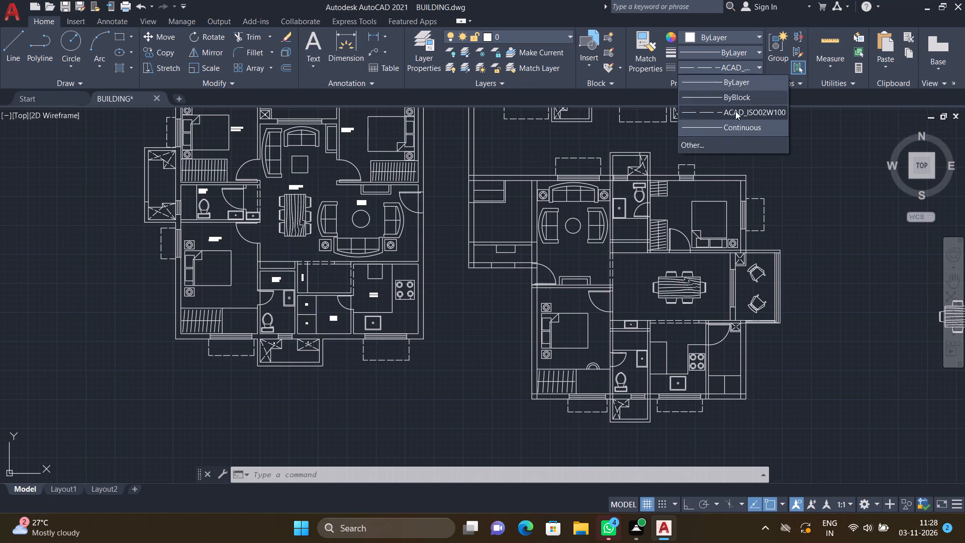
left_click(735, 124)
Trim the north wall's two lines where they cross the west wall at the unfinished plan's northwest corner.
scroll(521, 174, "up", 2)
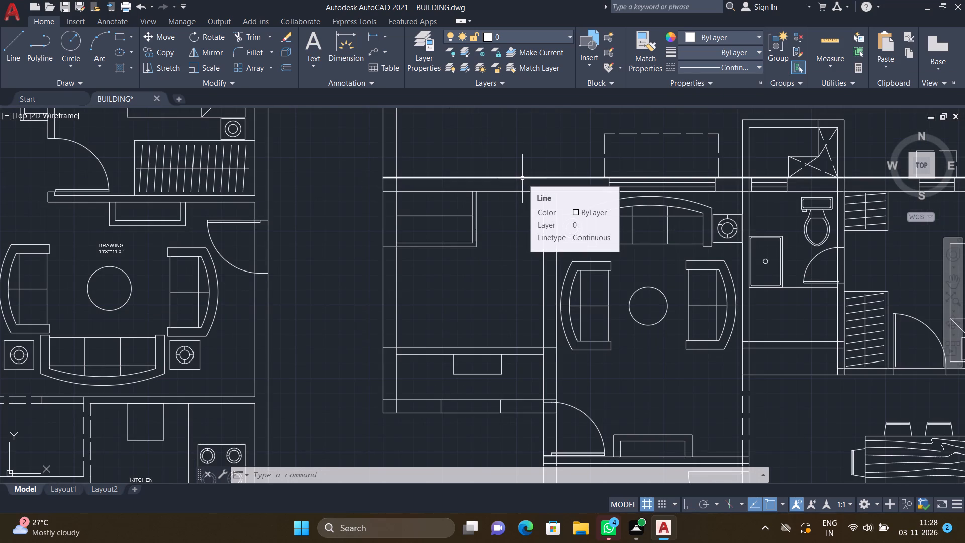
type("tr")
key("Return")
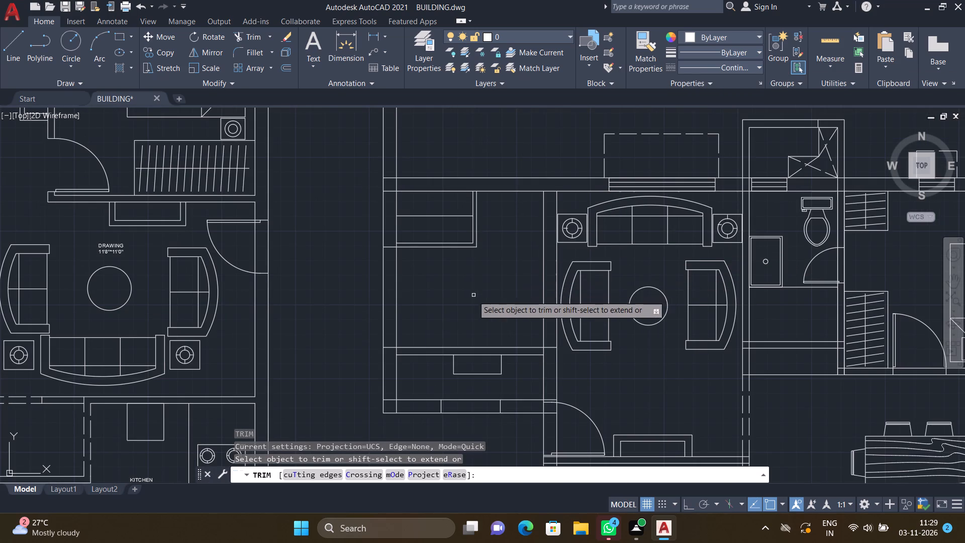
scroll(471, 291, "down", 1)
scroll(417, 224, "up", 3)
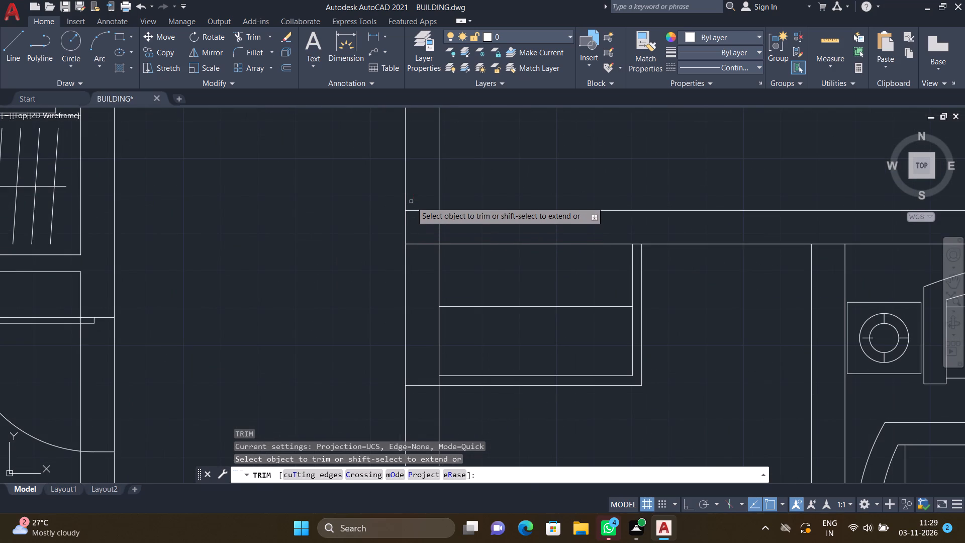
left_click_drag(415, 200, 428, 272)
scroll(495, 258, "down", 2)
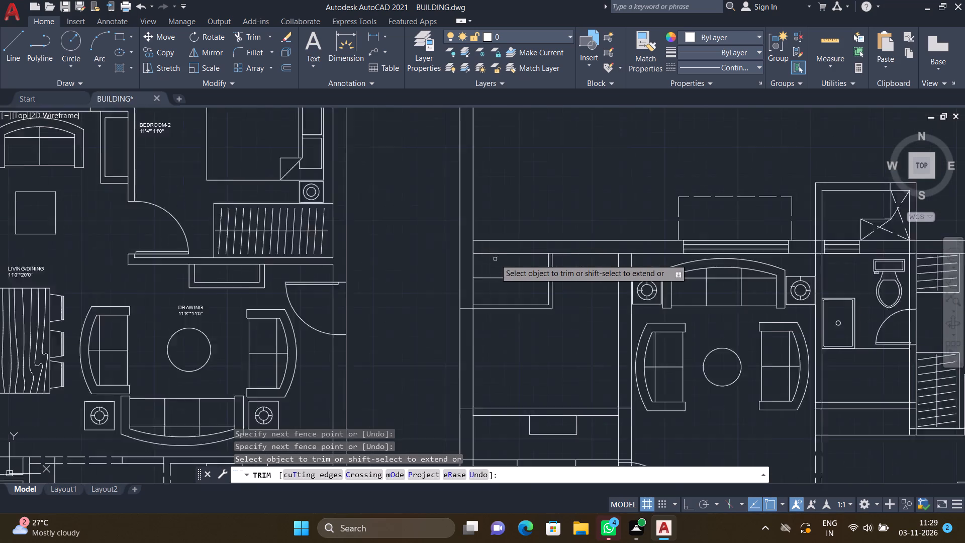
scroll(495, 259, "down", 1)
scroll(479, 255, "up", 2)
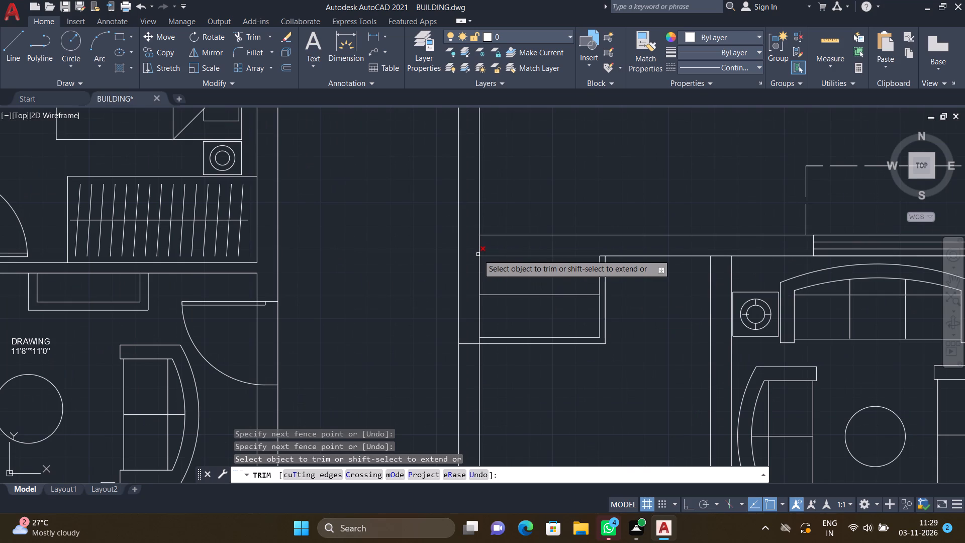
Trim the crossing lines inside the north wall junction between the sofa room and the toilet, at the toilet's northwest corner.
scroll(487, 251, "down", 3)
scroll(627, 261, "up", 3)
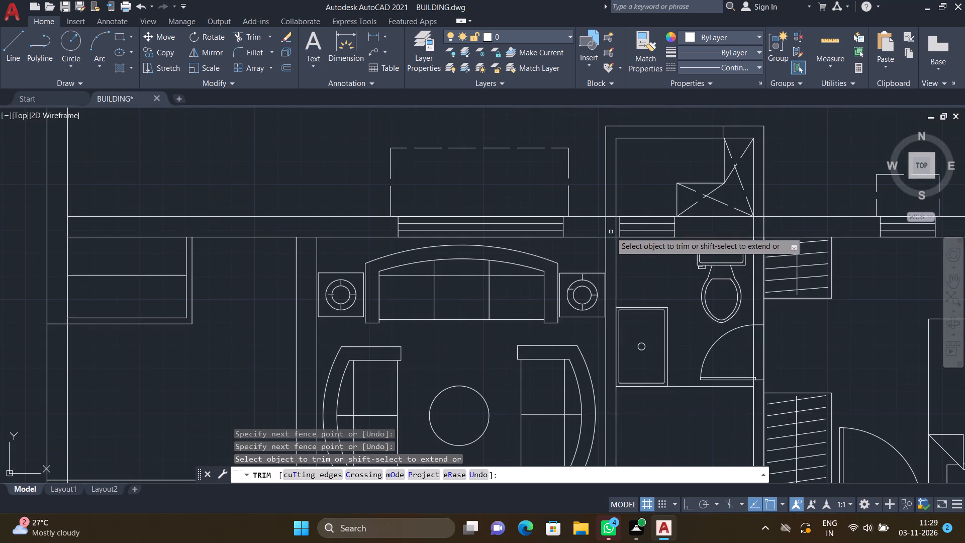
scroll(610, 229, "up", 2)
left_click(619, 229)
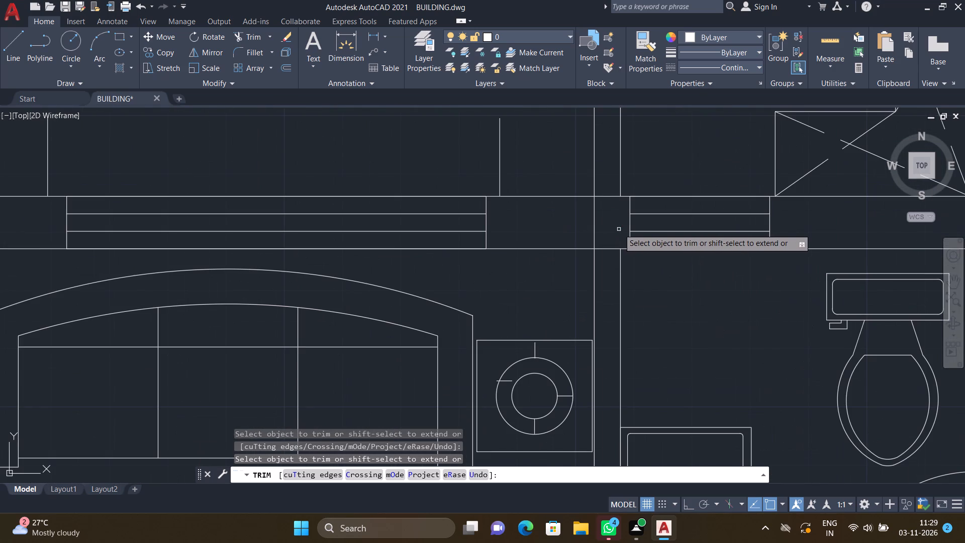
left_click(594, 213)
double_click(605, 198)
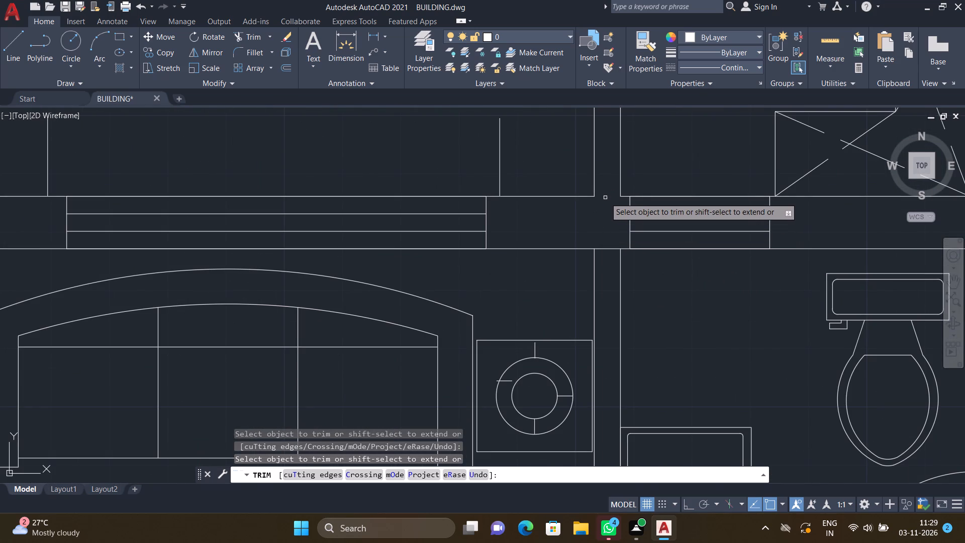
double_click(604, 250)
scroll(634, 250, "down", 4)
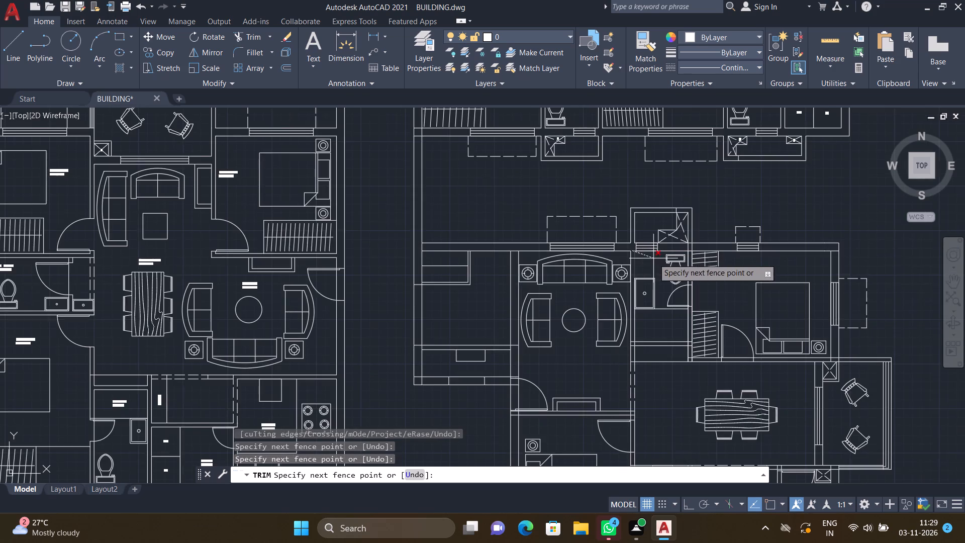
scroll(633, 252, "up", 3)
left_click(622, 223)
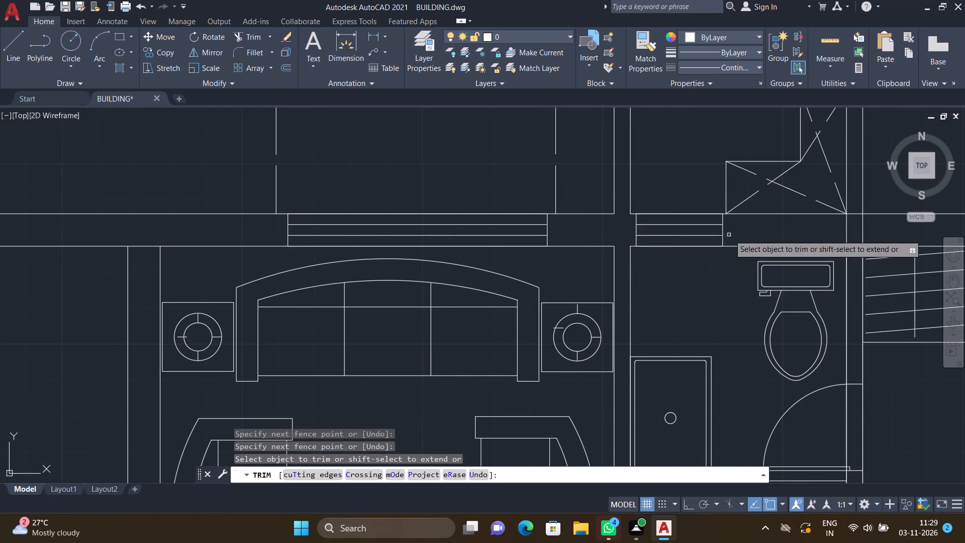
Trim the crossing lines inside the north wall junction between the toilet and the bedroom, at the toilet's northeast corner.
scroll(734, 237, "down", 2)
scroll(799, 239, "up", 3)
scroll(738, 205, "up", 3)
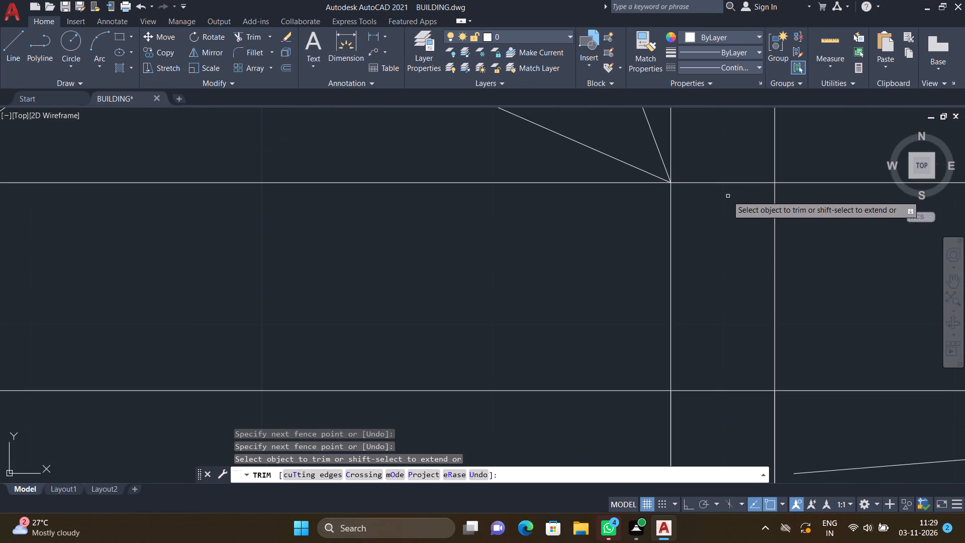
left_click(725, 184)
double_click(671, 259)
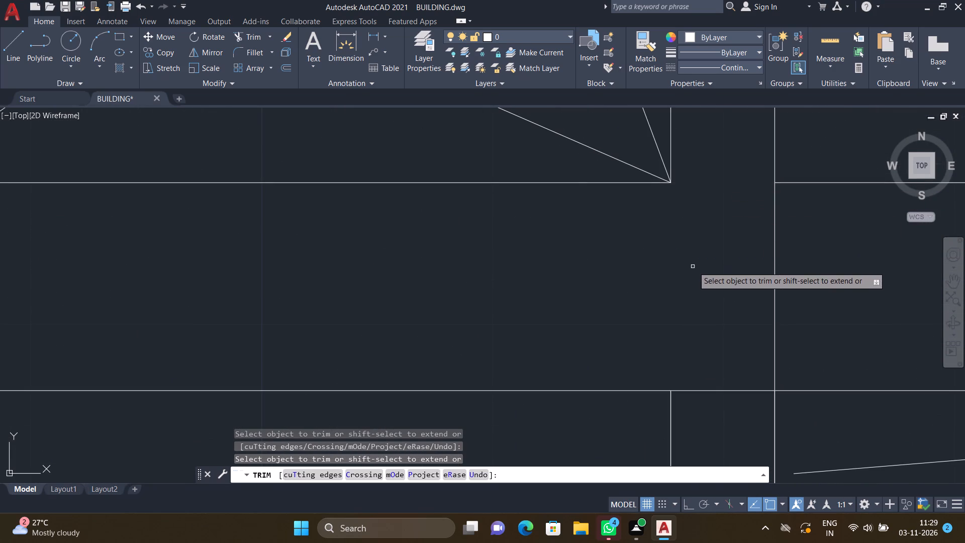
left_click_drag(773, 255, 786, 263)
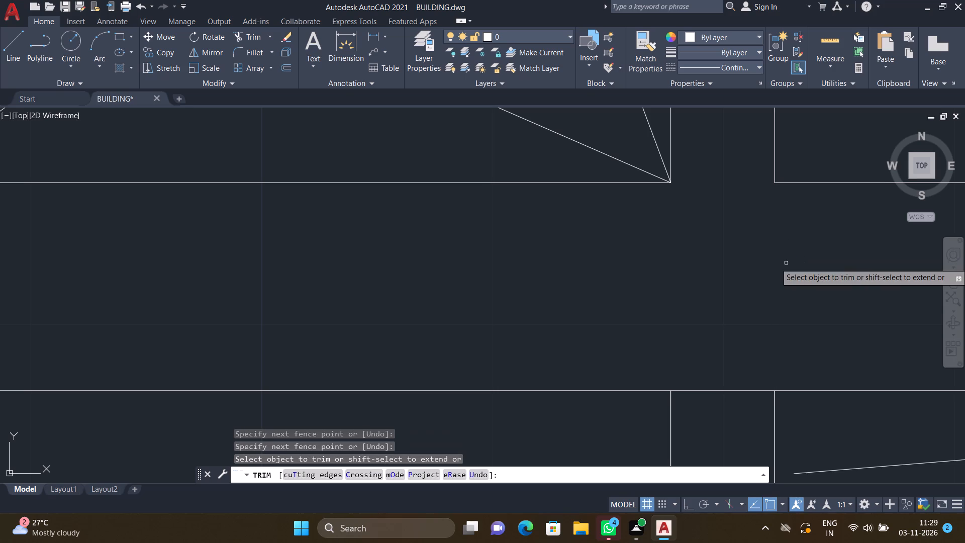
scroll(786, 263, "down", 5)
scroll(776, 284, "up", 3)
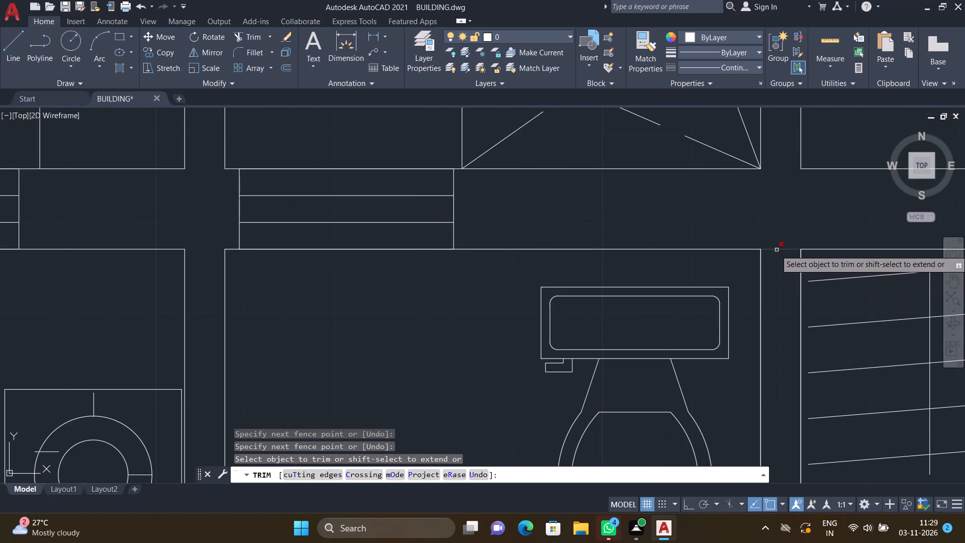
left_click(777, 250)
Trim the overrunning inner wall line at the northeast corner of the bedroom beside the toilet.
scroll(275, 325, "down", 4)
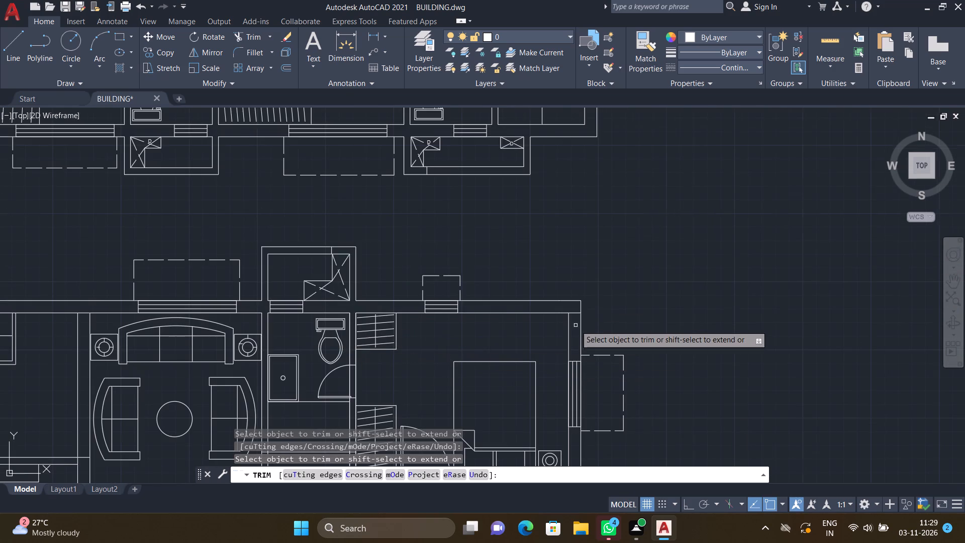
scroll(574, 323, "up", 4)
left_click(574, 273)
scroll(563, 299, "down", 4)
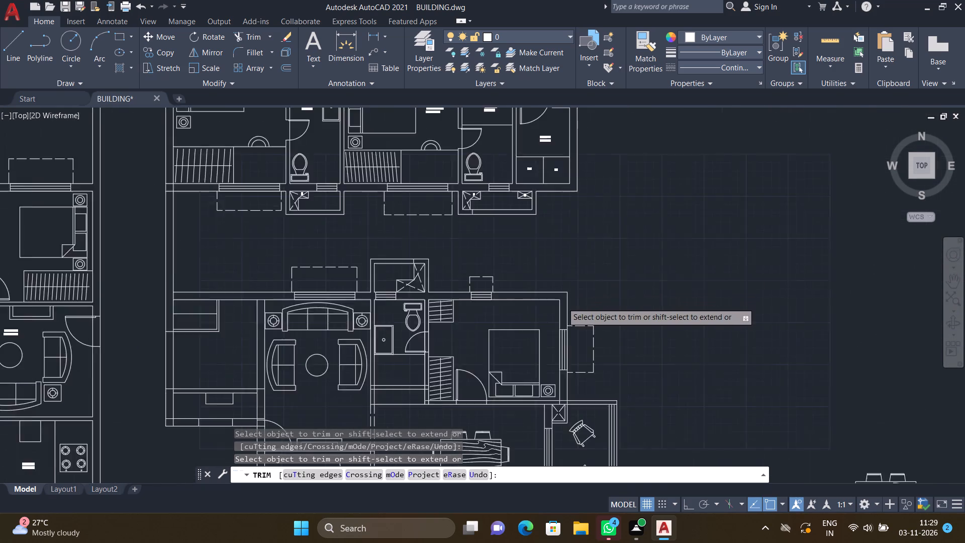
Trim the three crossing line pieces inside the wall junction at the bedroom's southeast corner, above the balcony shaft.
scroll(562, 303, "down", 2)
scroll(550, 391, "up", 3)
scroll(585, 292, "up", 3)
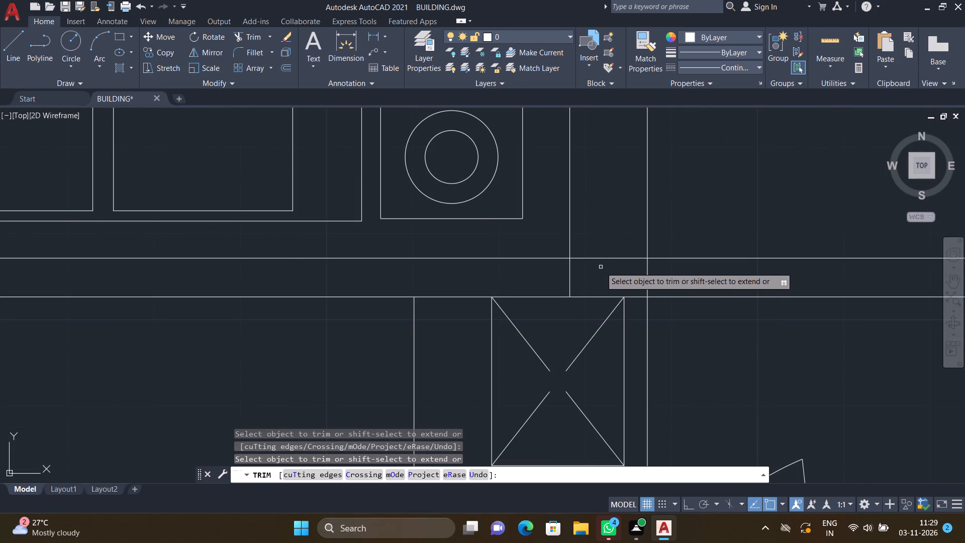
left_click(603, 258)
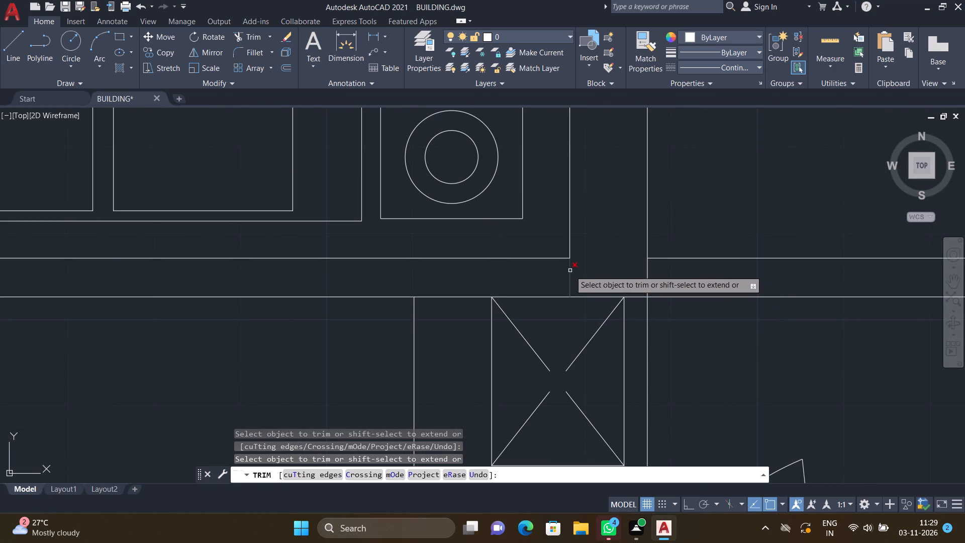
left_click(569, 270)
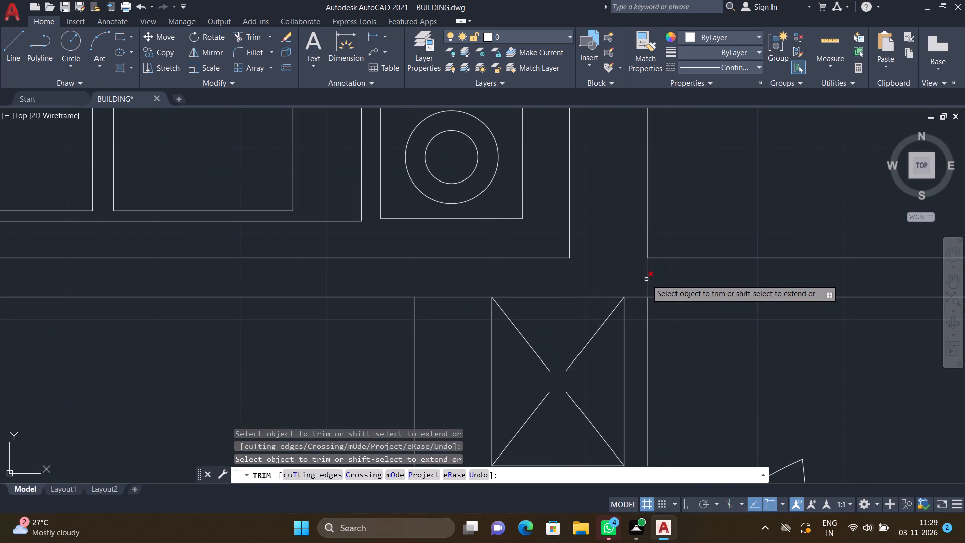
left_click(646, 279)
Open the wall junction at the balcony's southwest corner by trimming the crossing horizontal line and the short vertical piece above the shaft.
scroll(646, 281, "down", 5)
scroll(638, 398, "up", 3)
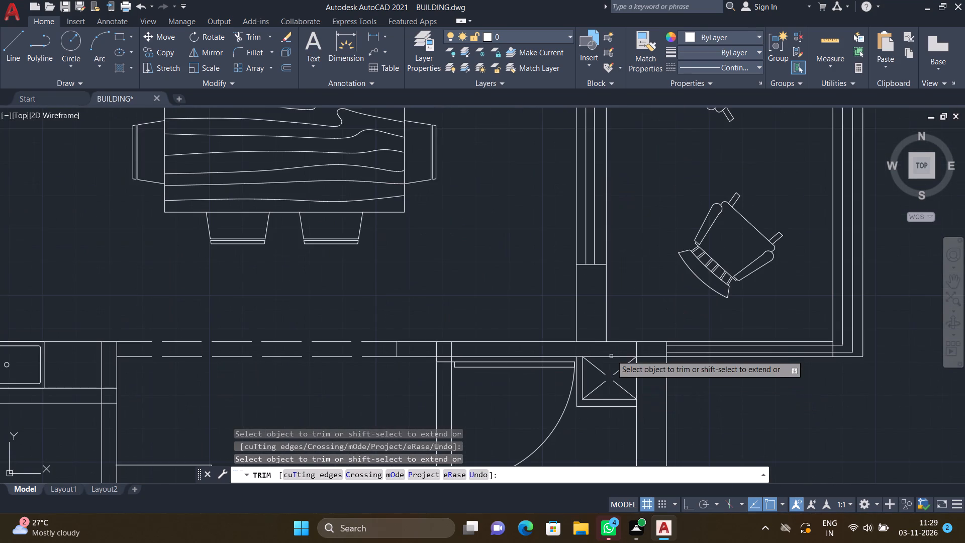
scroll(594, 343, "up", 2)
left_click(585, 340)
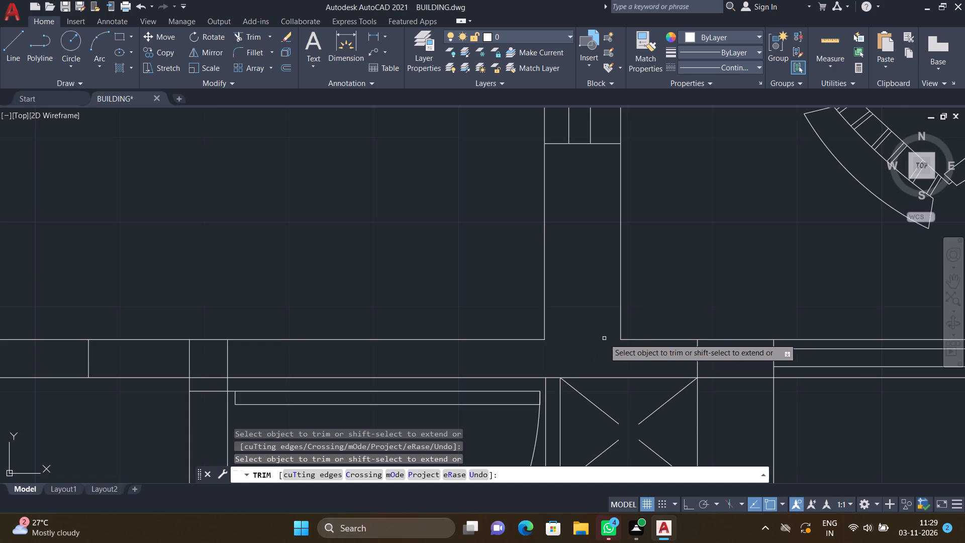
scroll(677, 355, "down", 2)
scroll(686, 356, "up", 3)
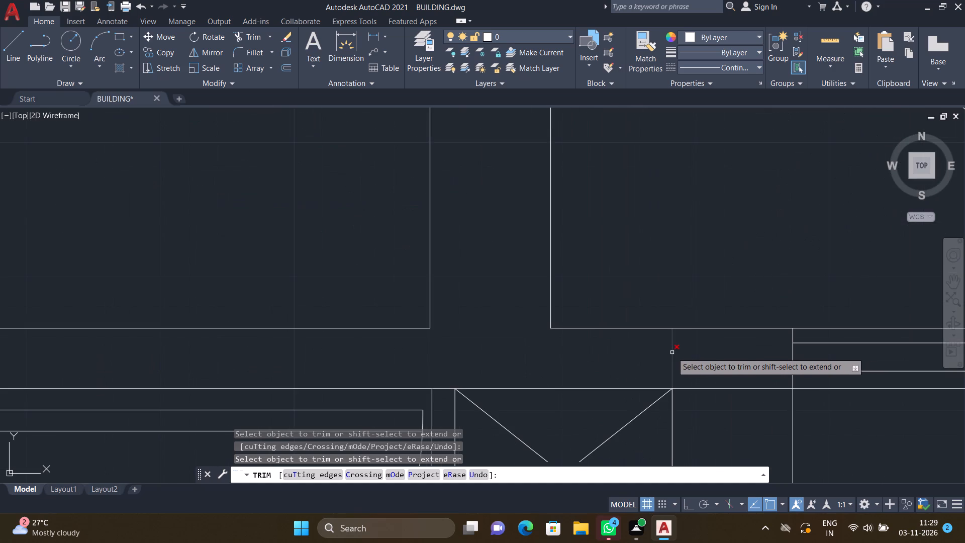
left_click(672, 352)
Trim the inner vertical line where it runs through the parapet lines at the balcony's southeast corner.
scroll(695, 356, "down", 5)
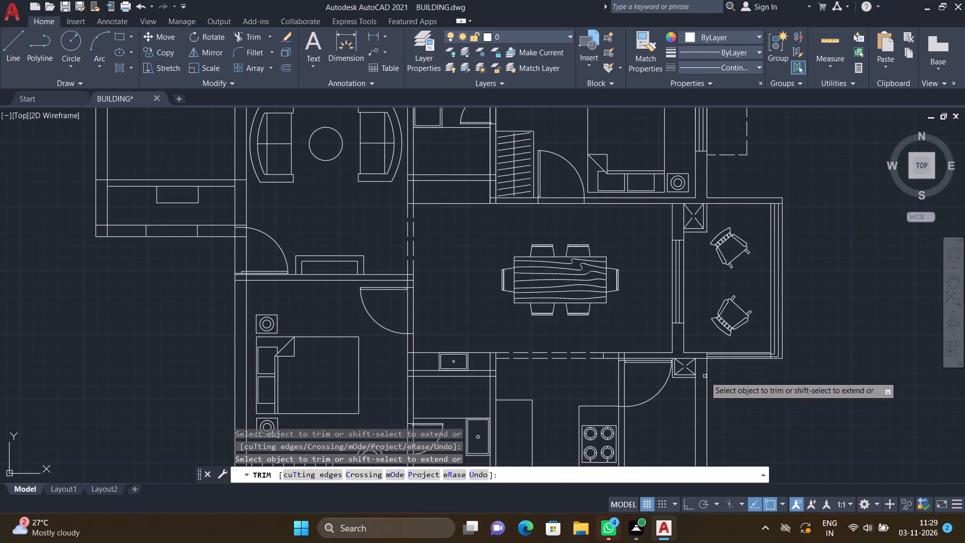
scroll(768, 355, "up", 6)
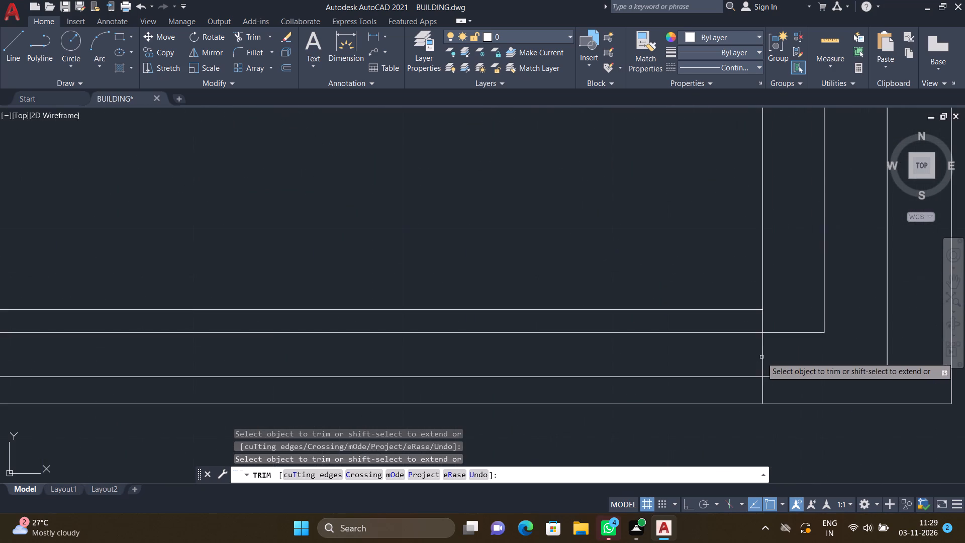
left_click(763, 322)
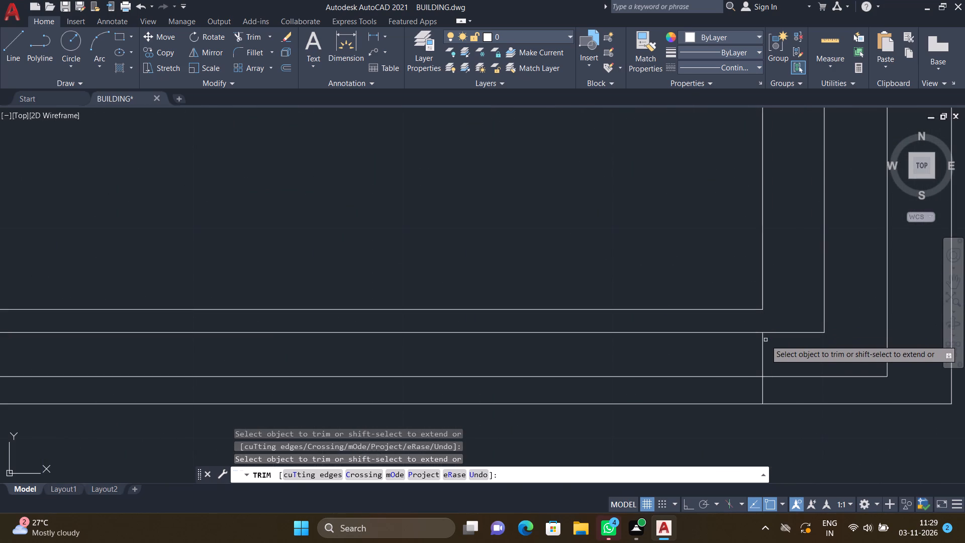
left_click(763, 344)
left_click(762, 388)
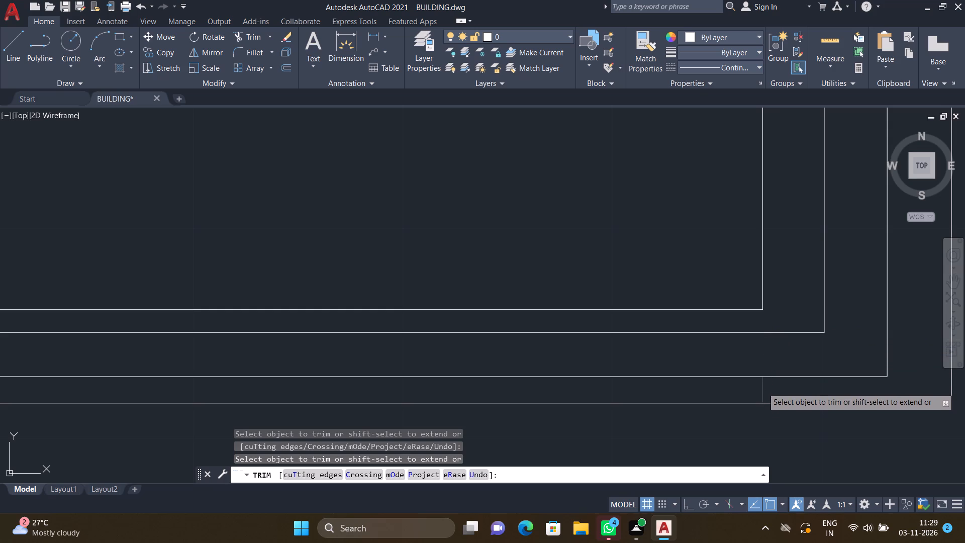
Trim both south wall lines across the door opening of the bedroom north of the dining area.
scroll(763, 345, "down", 4)
scroll(771, 283, "down", 3)
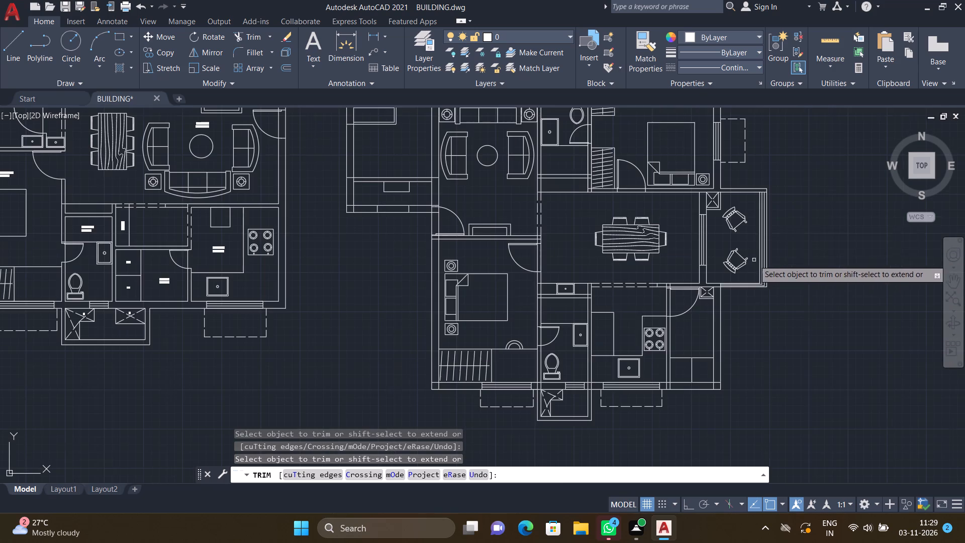
scroll(744, 188, "up", 2)
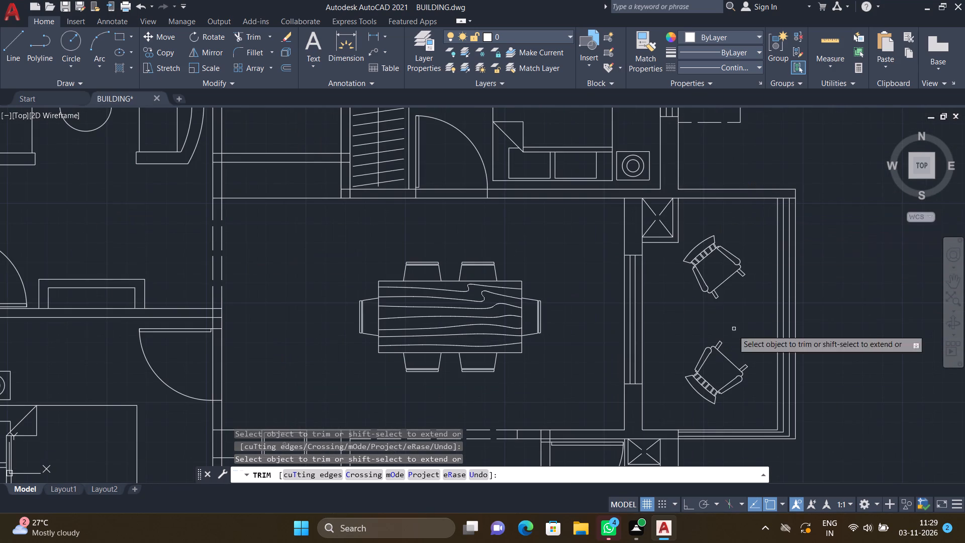
scroll(656, 263, "down", 2)
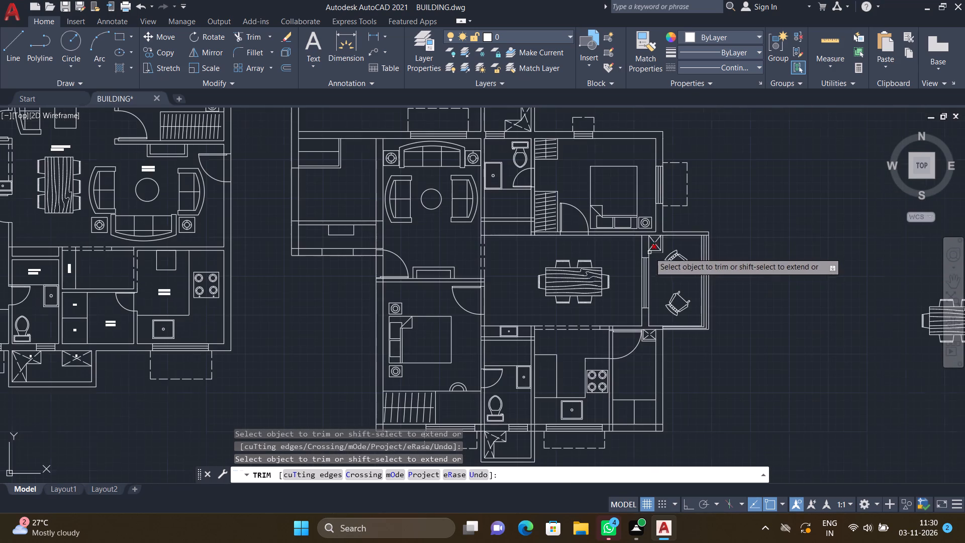
scroll(532, 242, "up", 2)
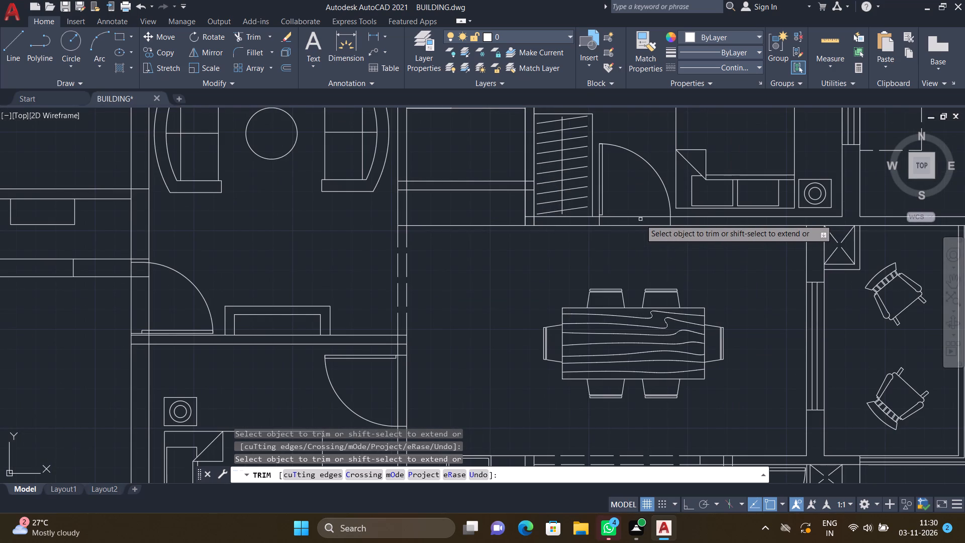
scroll(623, 219, "up", 3)
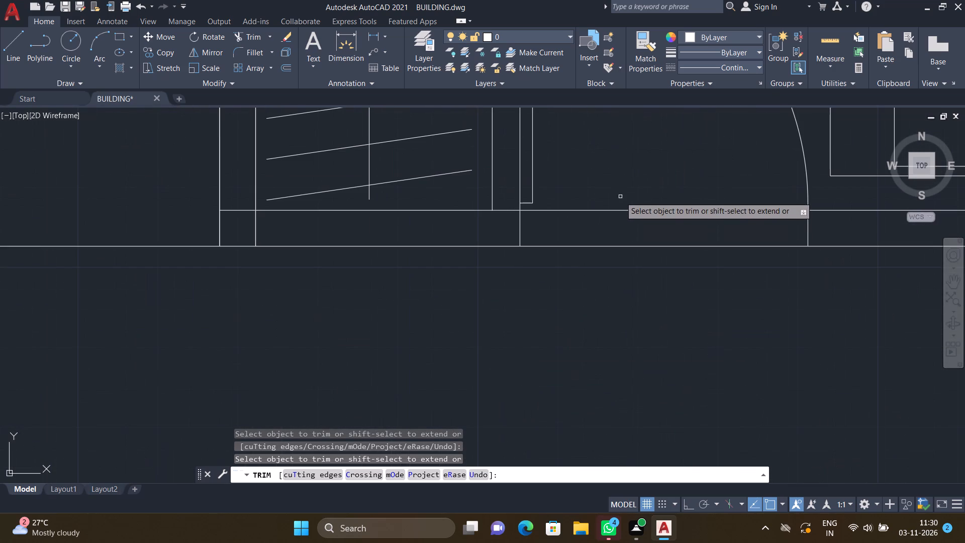
left_click_drag(620, 197, 628, 275)
scroll(619, 283, "down", 3)
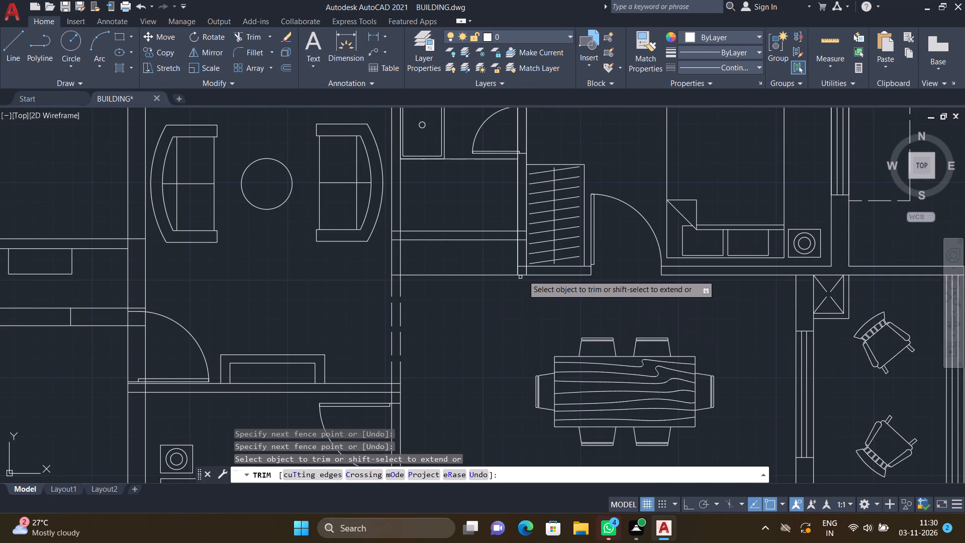
Trim the horizontal and vertical line pieces inside the wall junction at the southwest corner of the north bedroom's wardrobe.
scroll(517, 269, "up", 2)
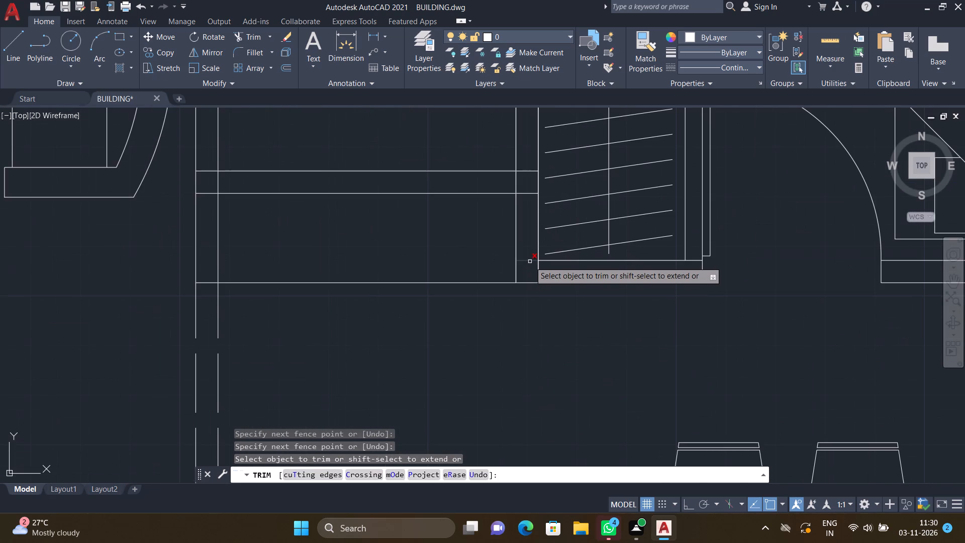
left_click(530, 261)
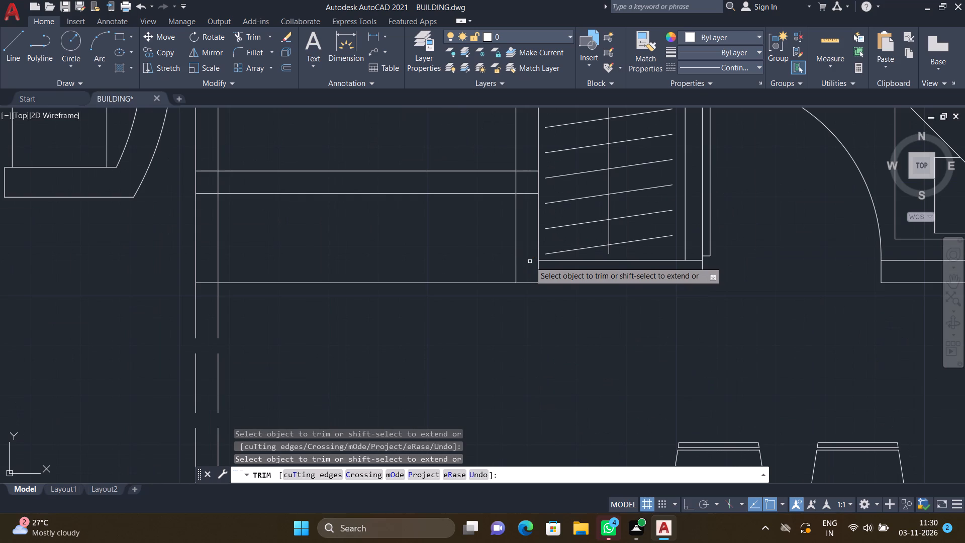
scroll(539, 267, "up", 1)
left_click(539, 267)
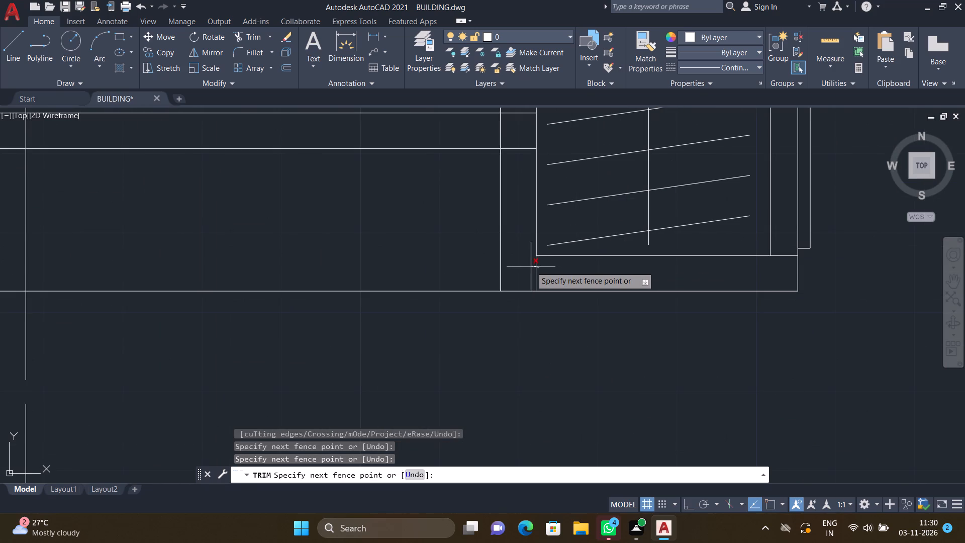
left_click(531, 266)
Open the junction where the toilet's south wall meets the wardrobe wall by trimming both horizontal ends and the vertical piece between them.
scroll(522, 254, "down", 4)
scroll(516, 239, "up", 4)
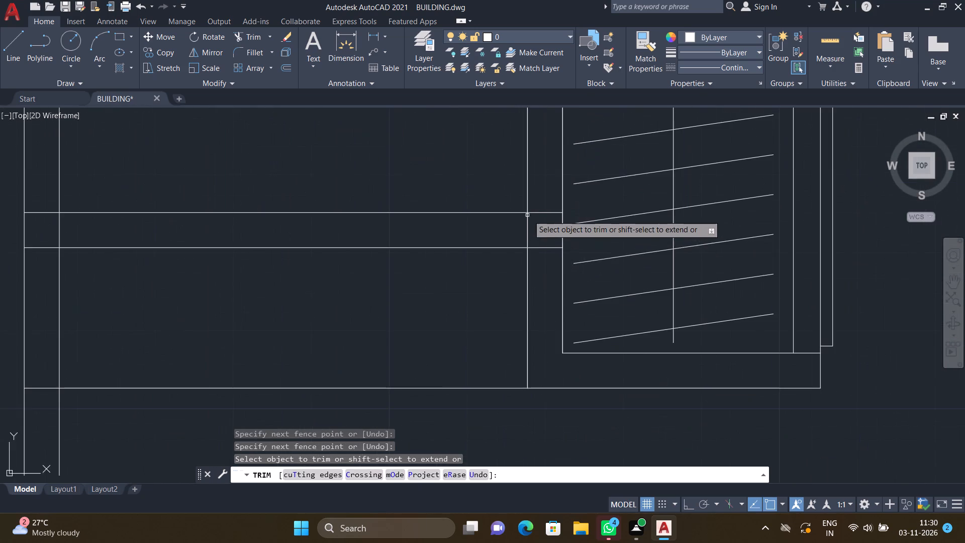
scroll(538, 215, "up", 3)
left_click_drag(536, 202, 540, 358)
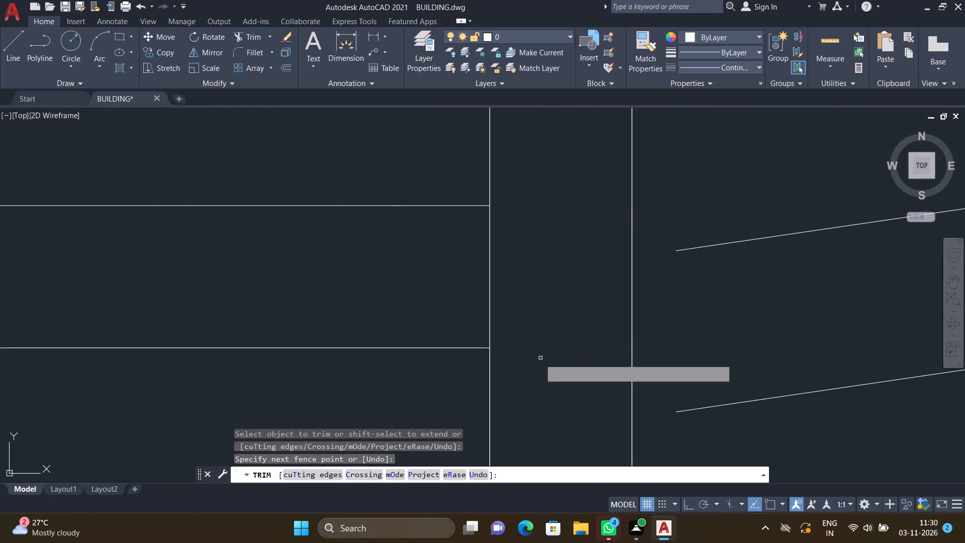
left_click_drag(513, 298, 469, 289)
scroll(462, 285, "down", 5)
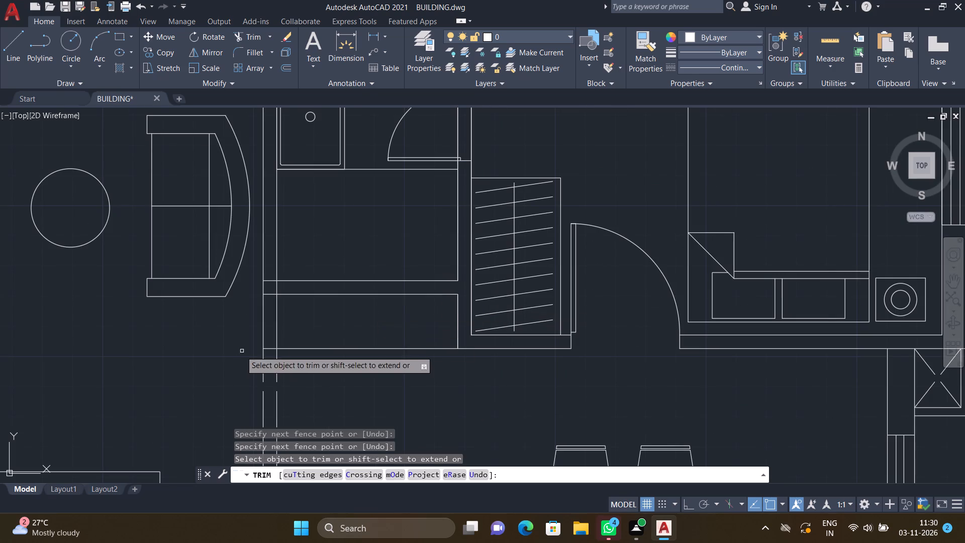
Open the junction where the toilet's south wall meets the drawing room's east wall, trimming both horizontal ends and the vertical piece between.
scroll(274, 292, "up", 4)
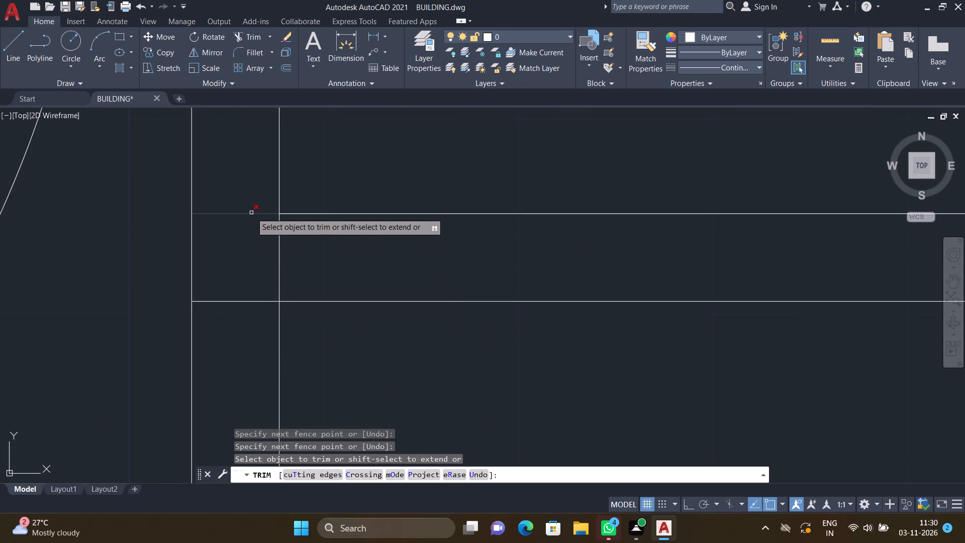
left_click(251, 213)
left_click(248, 303)
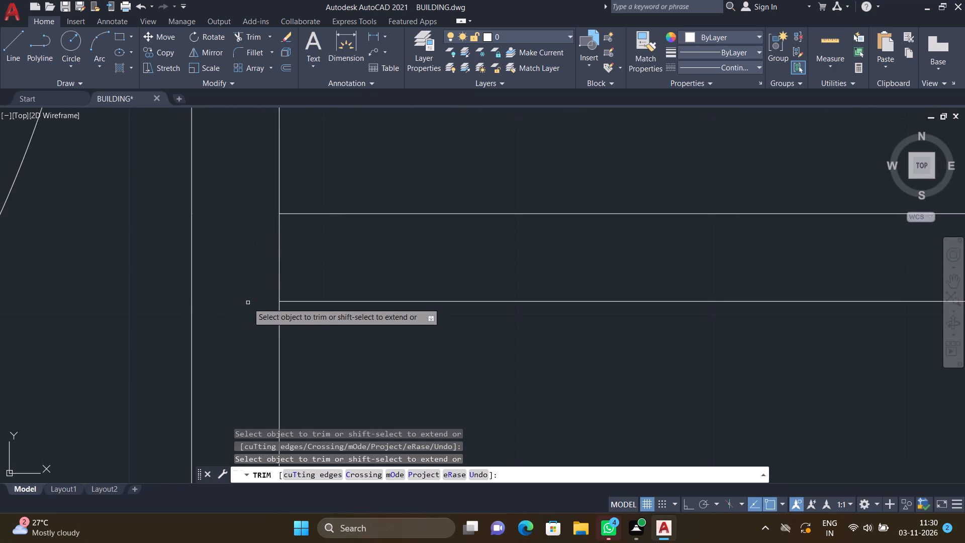
left_click(280, 261)
scroll(441, 264, "down", 4)
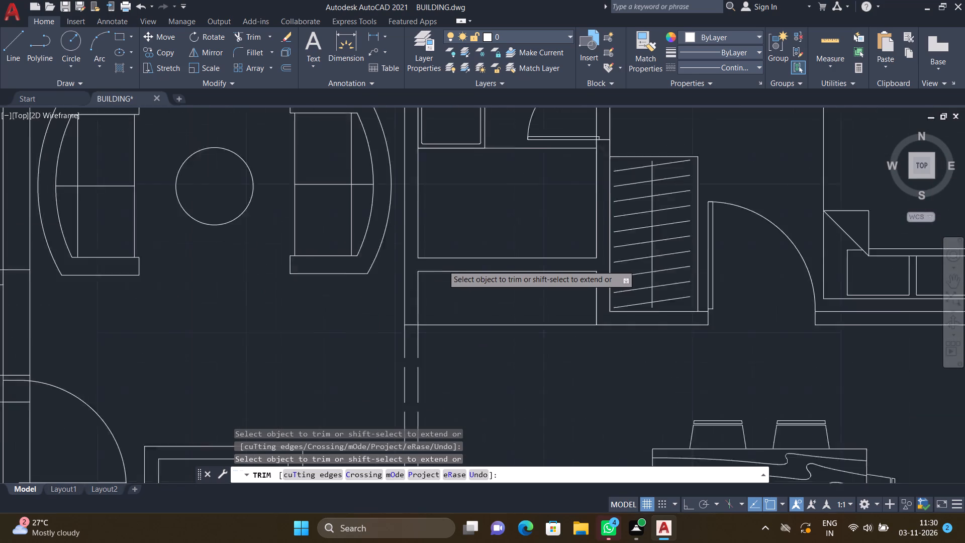
Trim the remaining wall line across the door opening between the toilet and the north bedroom.
scroll(443, 265, "down", 1)
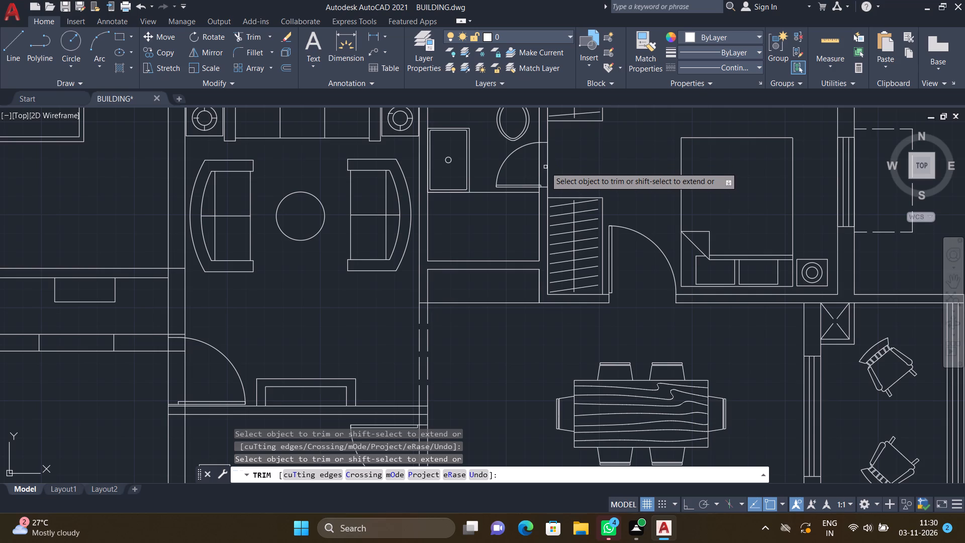
left_click(547, 167)
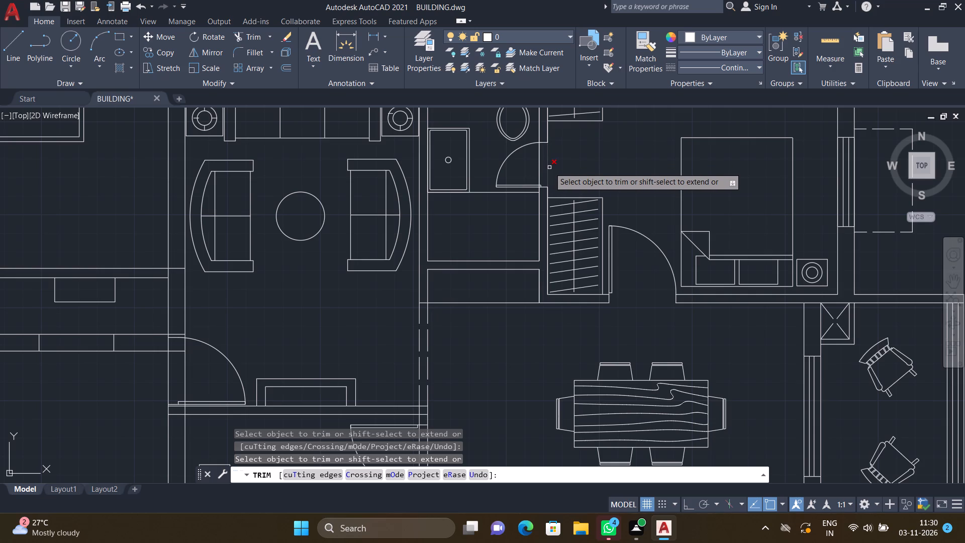
double_click(549, 167)
Open the wall junction at the drawing room's southwest corner by trimming both horizontal ends and the vertical piece between them.
scroll(504, 202, "down", 3)
scroll(491, 169, "up", 1)
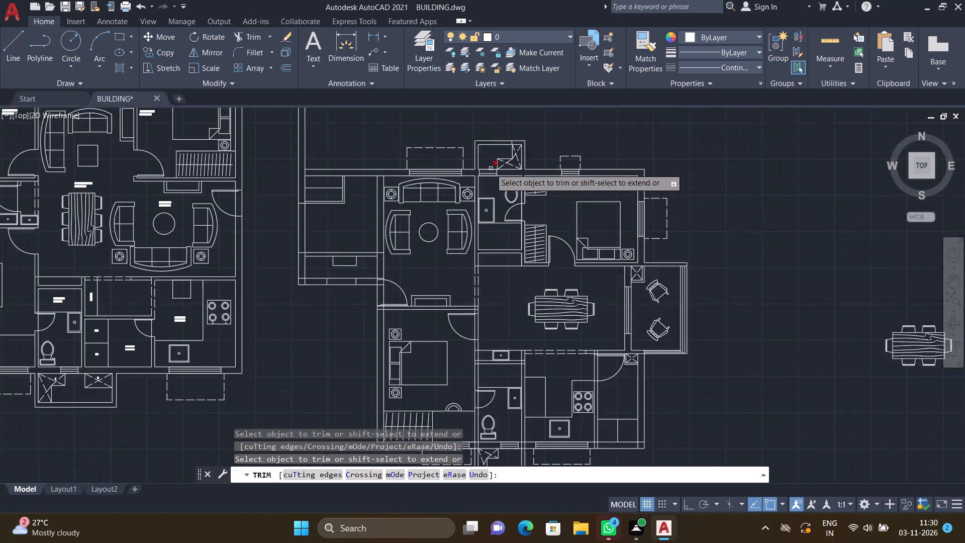
scroll(491, 168, "up", 2)
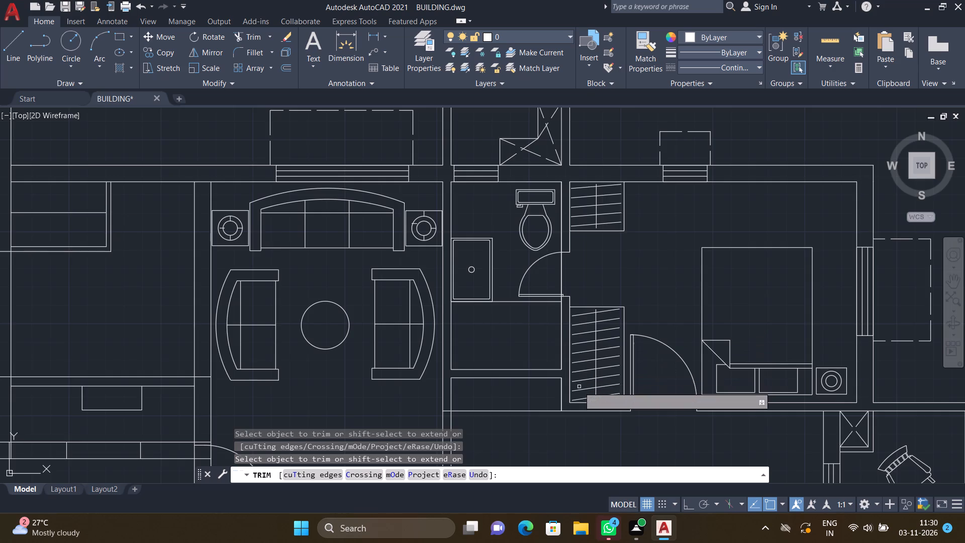
scroll(577, 391, "down", 2)
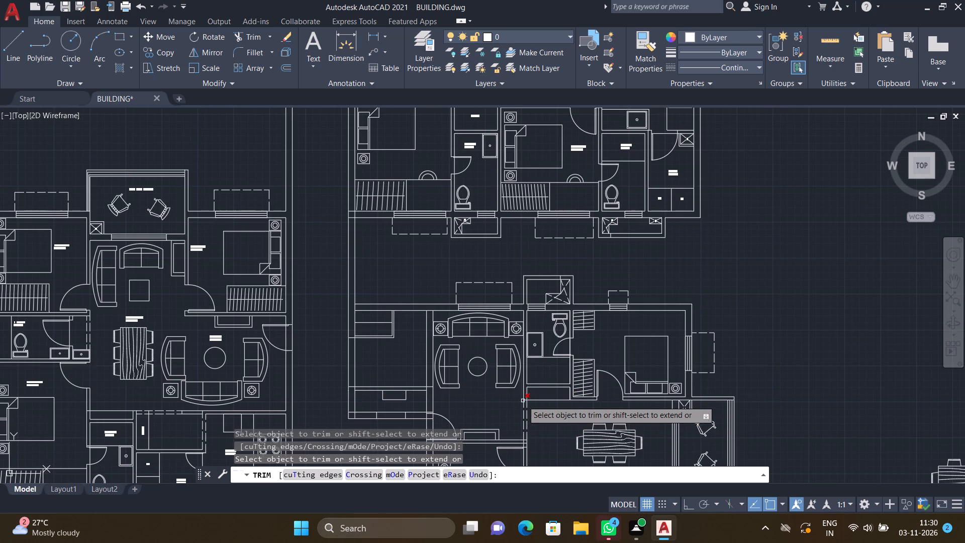
scroll(527, 411, "up", 1)
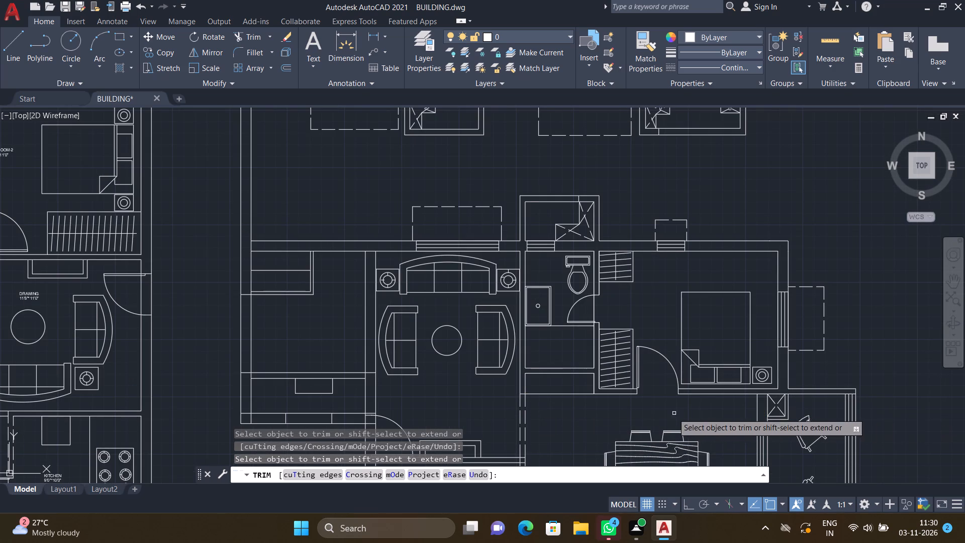
scroll(638, 415, "down", 2)
scroll(571, 445, "down", 2)
scroll(559, 460, "up", 2)
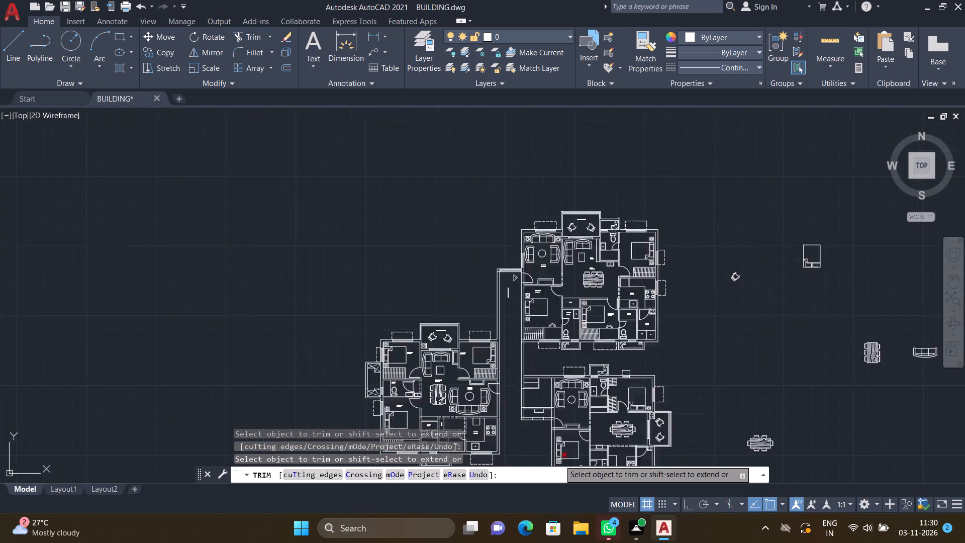
scroll(559, 460, "up", 1)
scroll(539, 396, "up", 2)
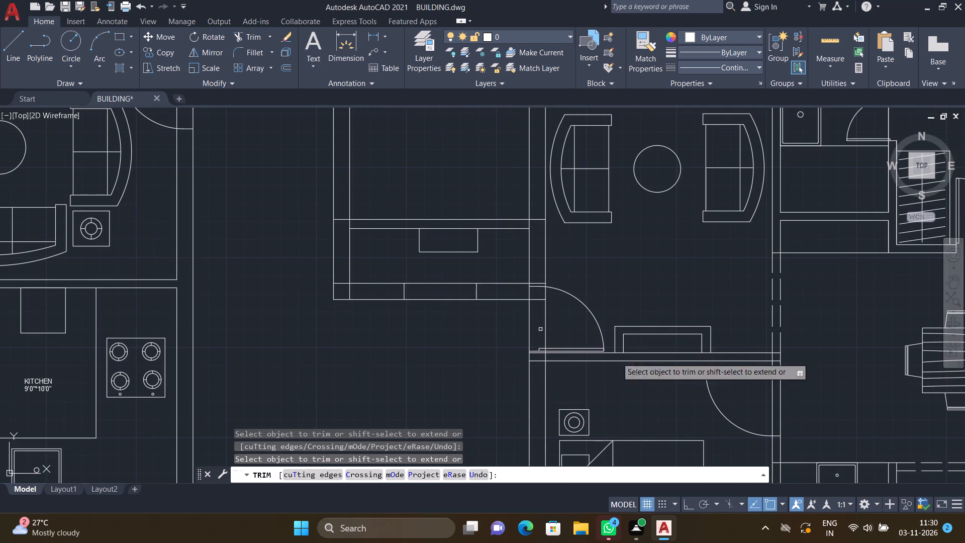
scroll(529, 377, "down", 2)
scroll(530, 375, "up", 1)
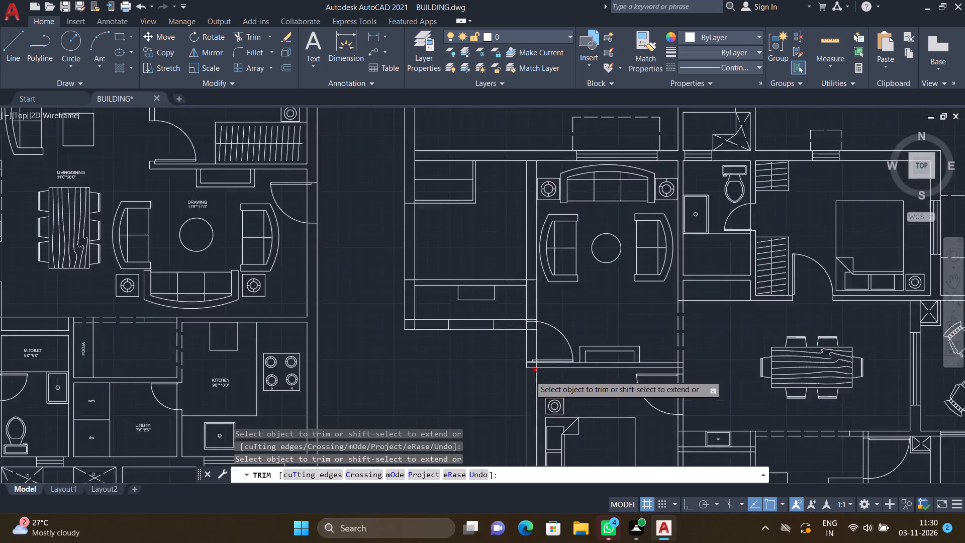
scroll(530, 375, "up", 3)
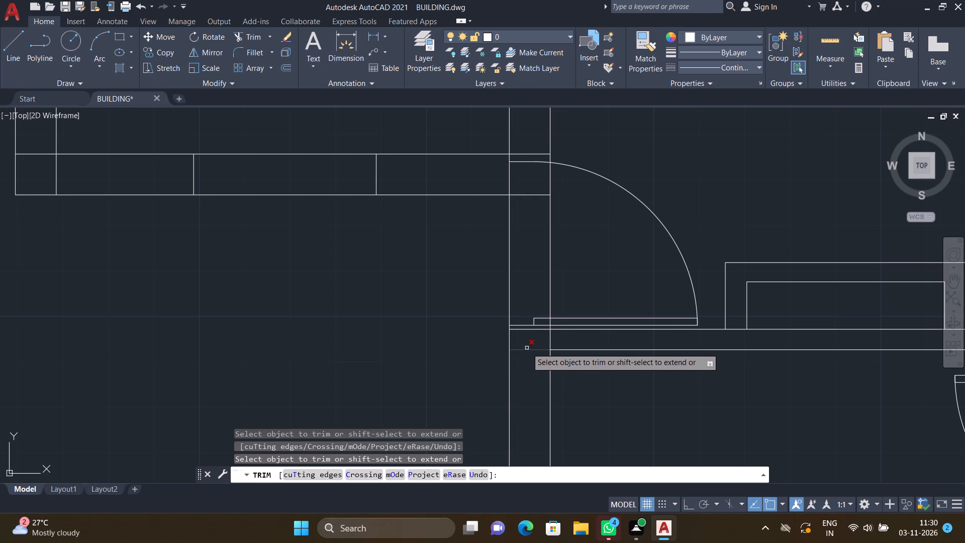
scroll(526, 345, "up", 2)
left_click(539, 307)
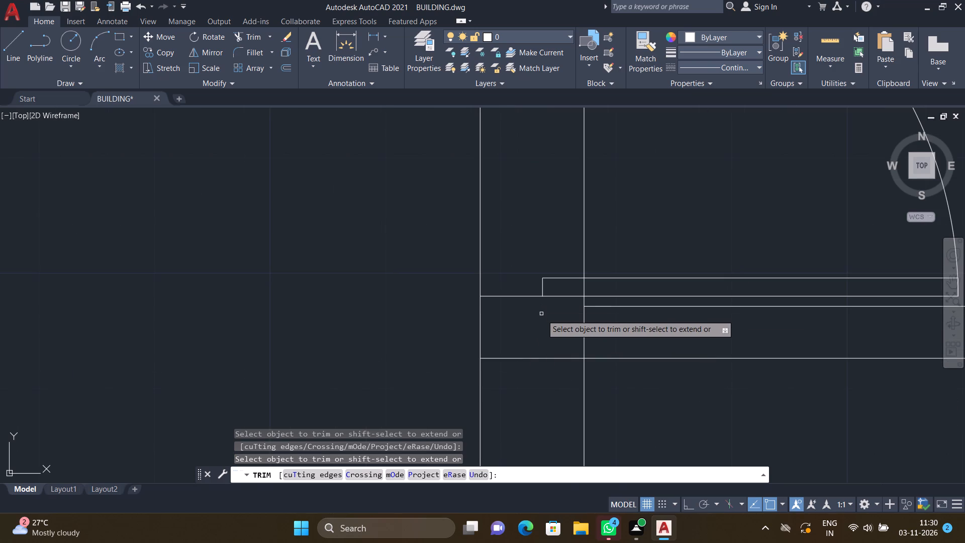
left_click(542, 357)
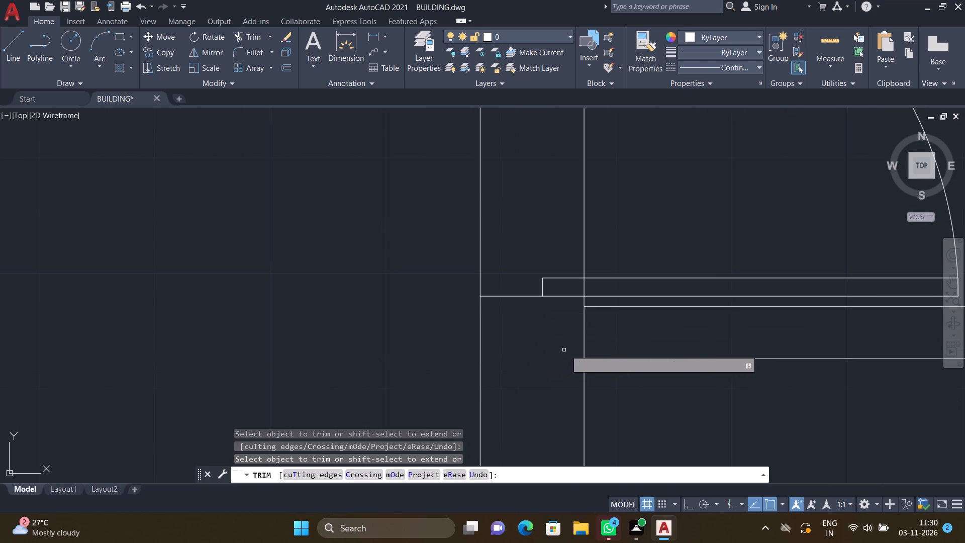
double_click(583, 331)
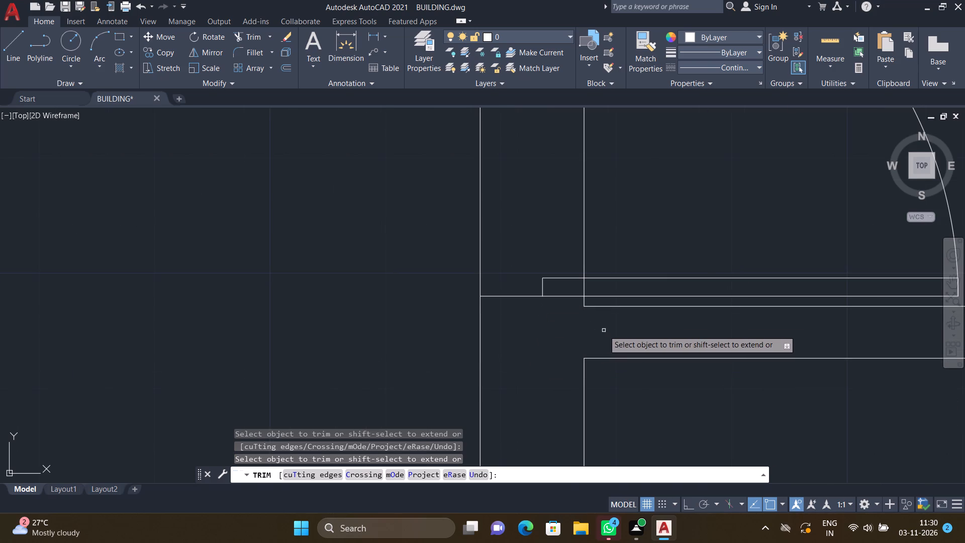
Open the wall junction at the drawing room's southeast corner by trimming the inner vertical piece and the lower horizontal end.
scroll(607, 331, "down", 5)
scroll(749, 339, "up", 3)
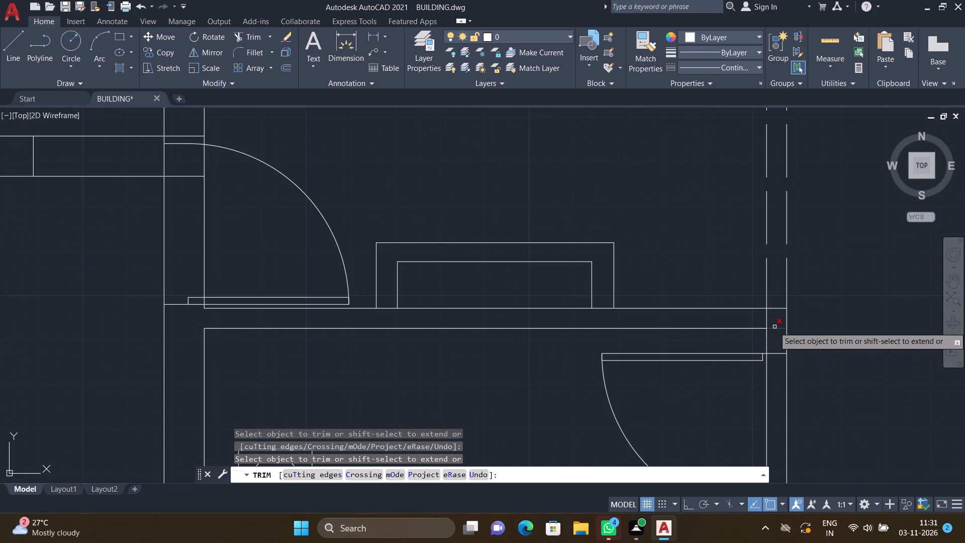
scroll(770, 323, "up", 3)
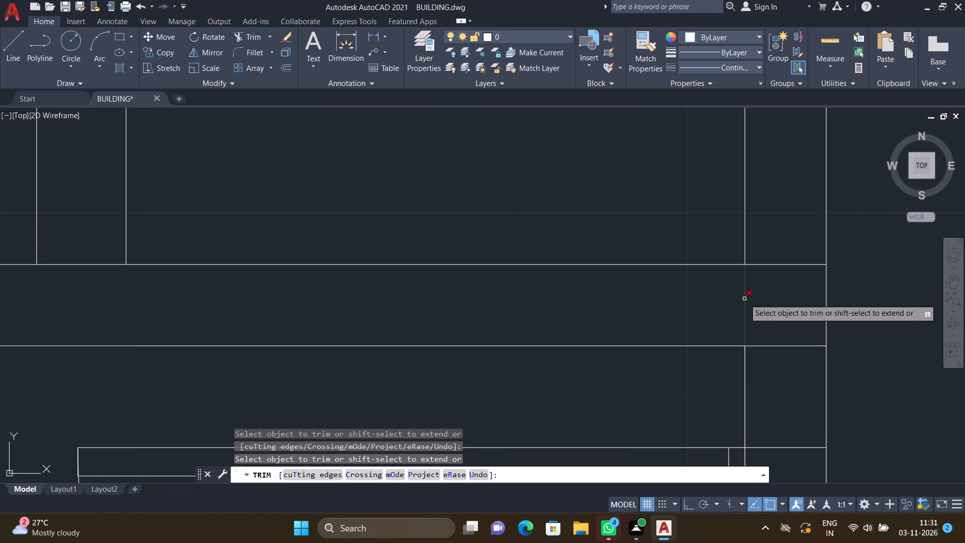
left_click(744, 299)
scroll(749, 305, "down", 5)
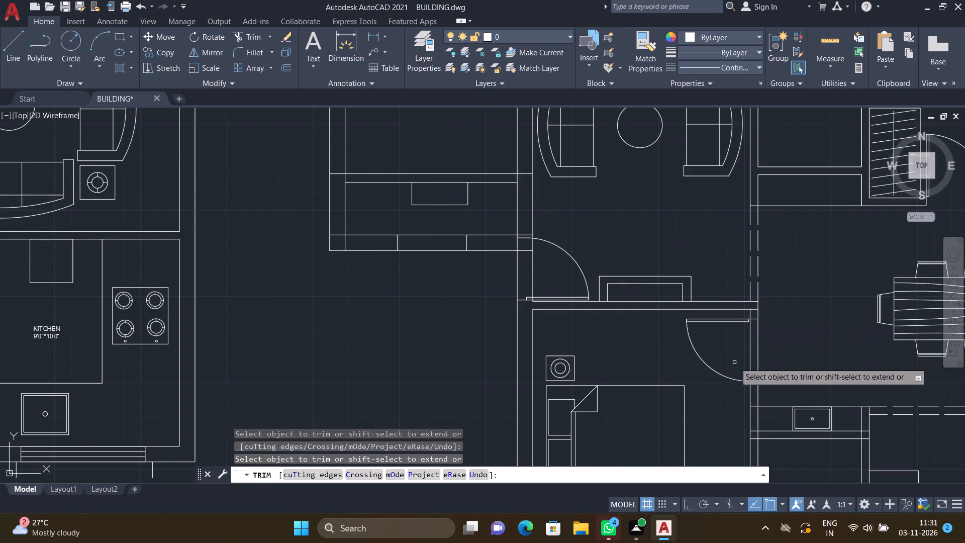
scroll(753, 321, "up", 3)
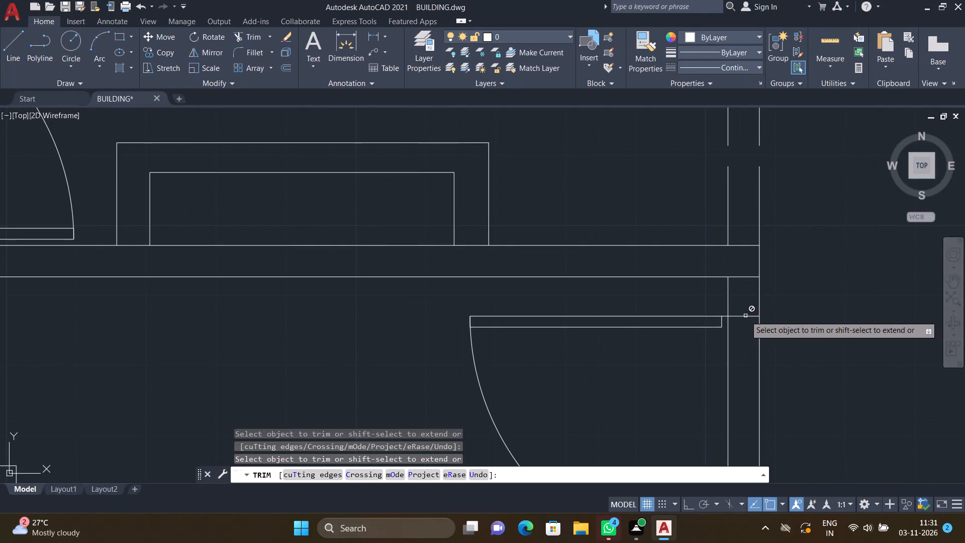
left_click(739, 277)
scroll(742, 321, "down", 2)
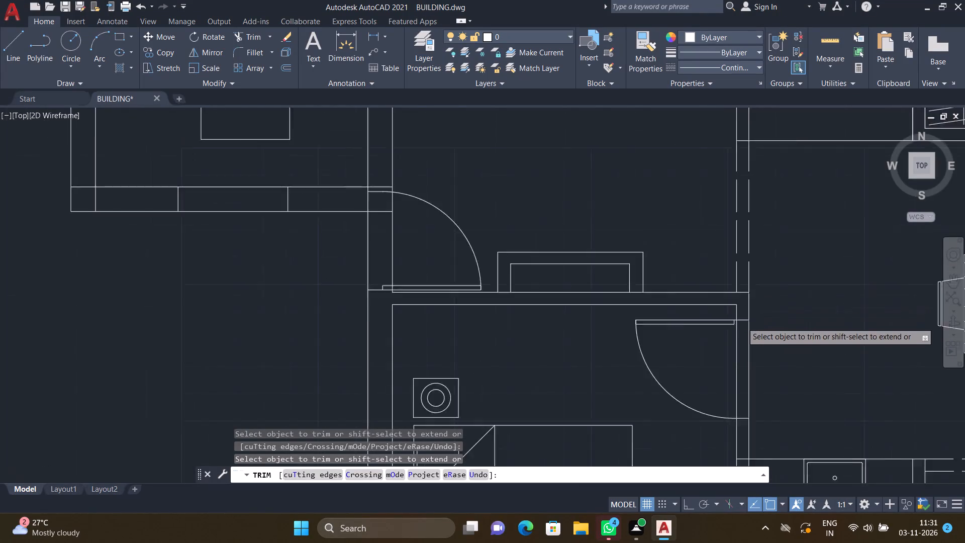
Trim both east wall lines across the door opening of the bedroom south of the drawing room.
scroll(742, 324, "down", 3)
scroll(744, 395, "up", 2)
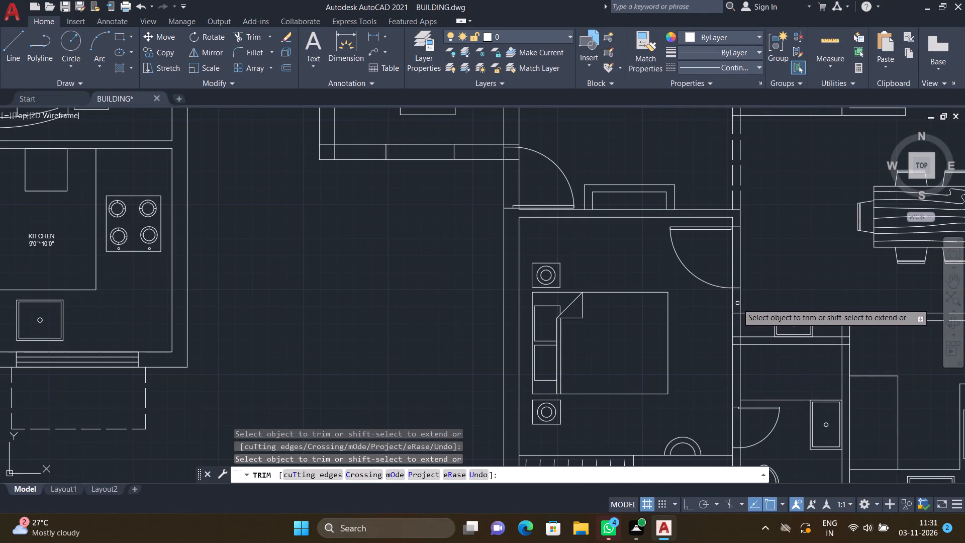
scroll(724, 273, "up", 2)
left_click_drag(724, 260, 727, 261)
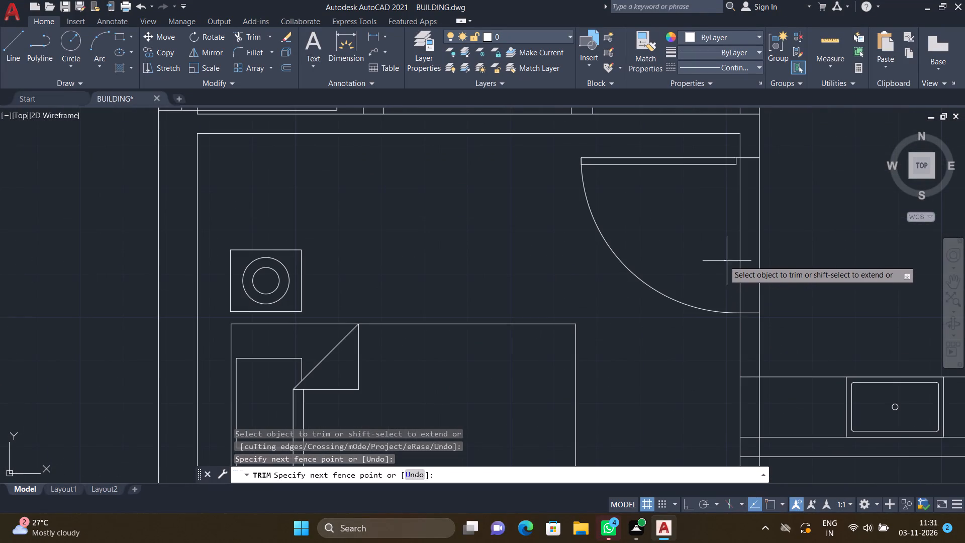
left_click_drag(727, 261, 763, 263)
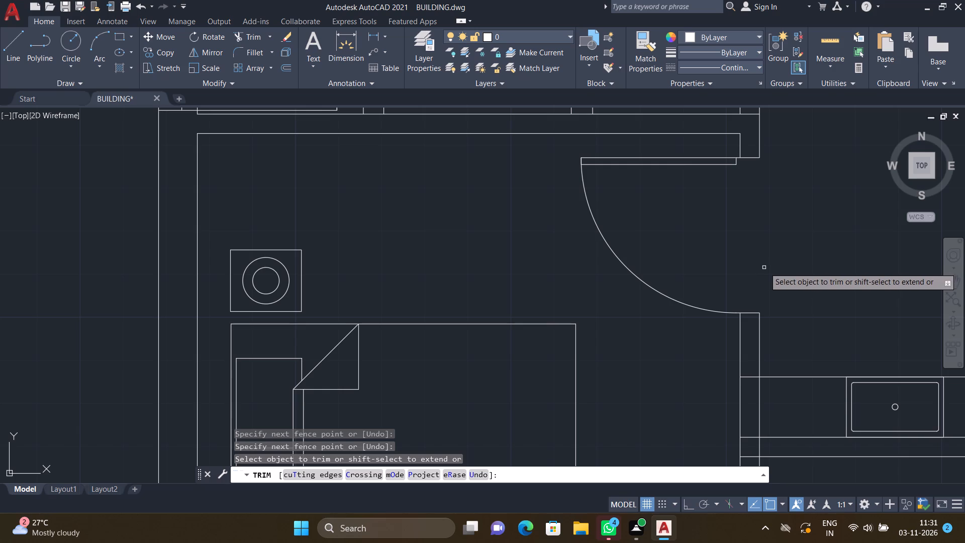
Trim the basin counter and toilet wall lines crossing the bedroom's east wall, plus the vertical piece closing the toilet wall's west end.
scroll(764, 267, "down", 2)
scroll(762, 321, "down", 1)
scroll(761, 317, "up", 3)
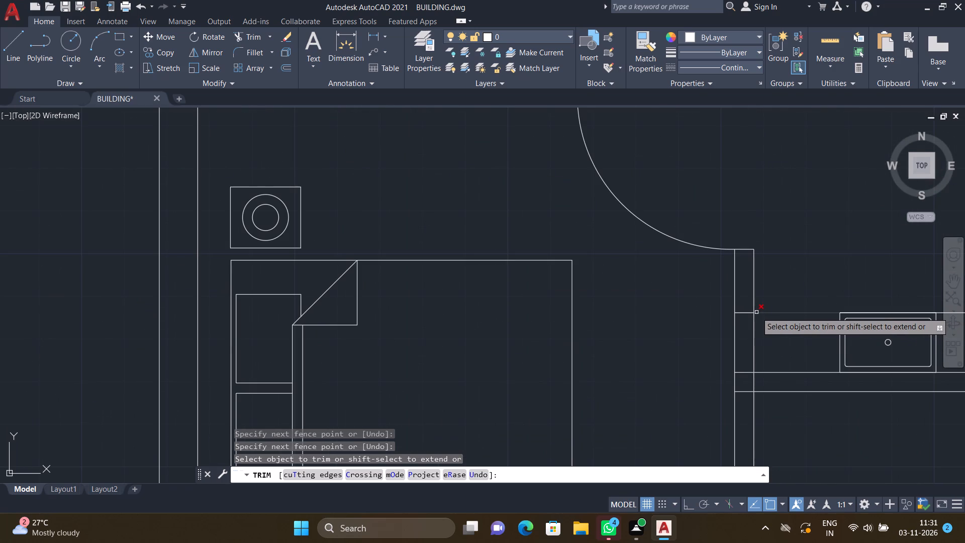
scroll(746, 321, "up", 1)
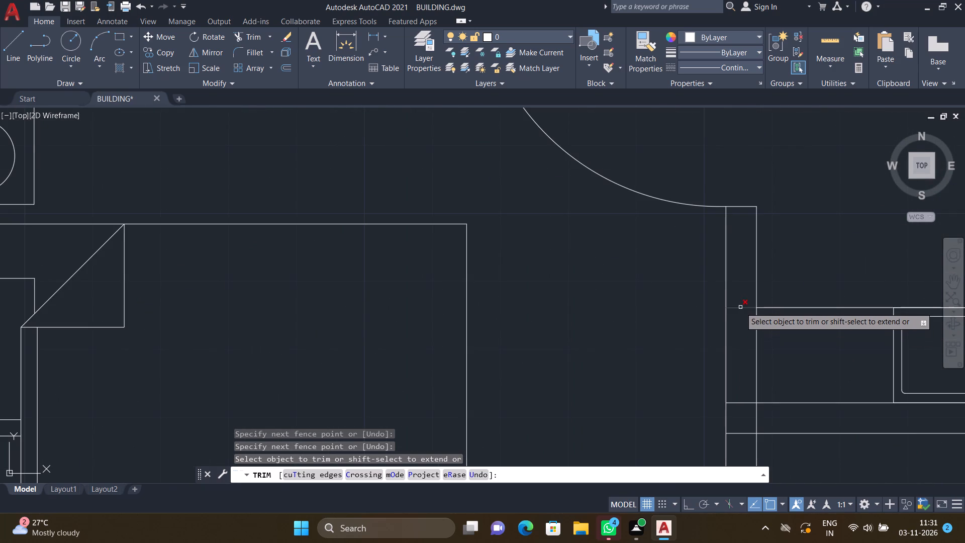
left_click(740, 307)
scroll(743, 335, "down", 3)
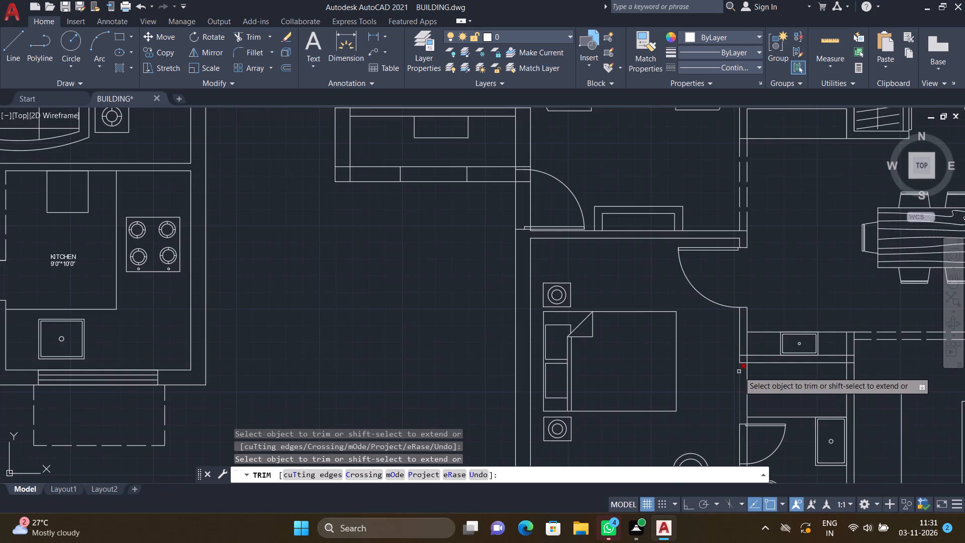
scroll(739, 372, "up", 3)
left_click(745, 308)
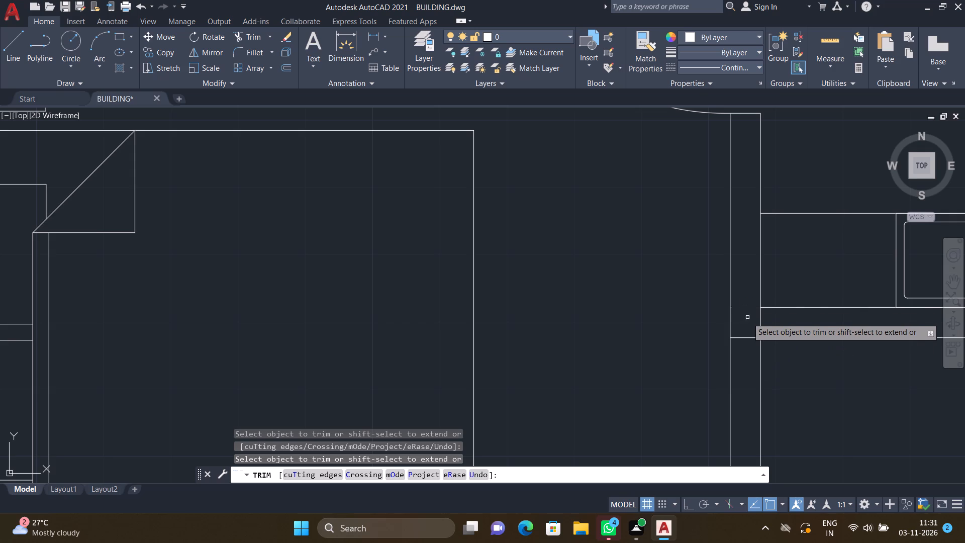
left_click(747, 336)
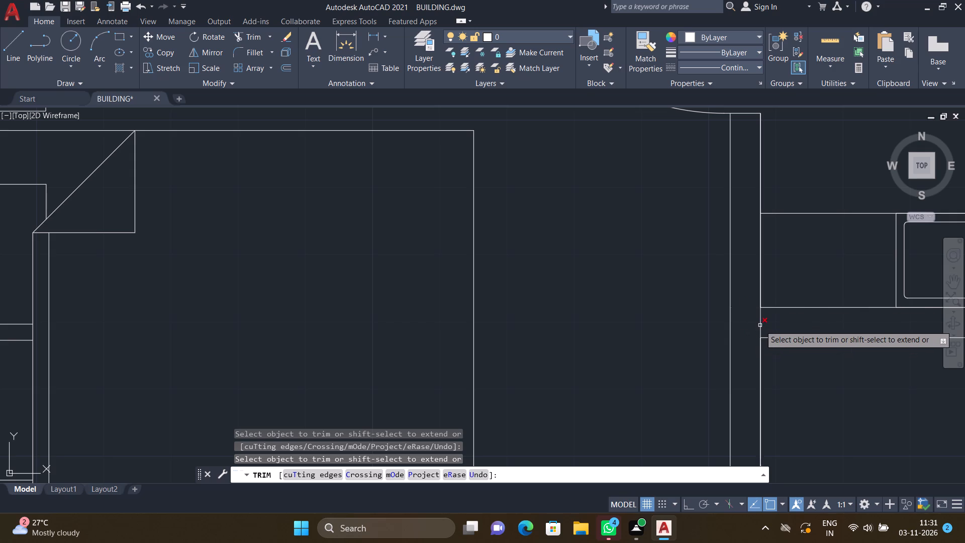
double_click(760, 324)
Open the wall junction southeast of the washbasin by trimming both horizontal ends and the vertical piece between them.
scroll(747, 326, "down", 4)
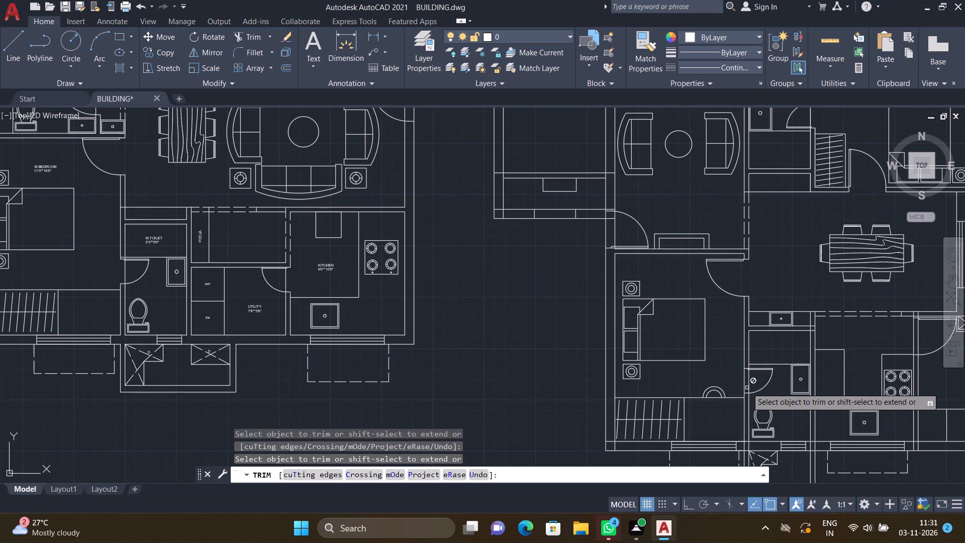
scroll(811, 335, "up", 4)
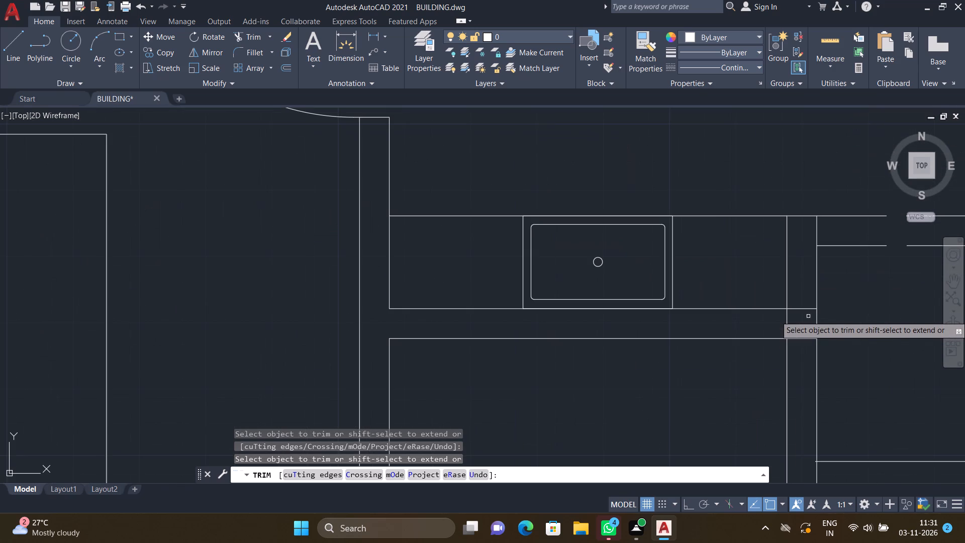
left_click(804, 308)
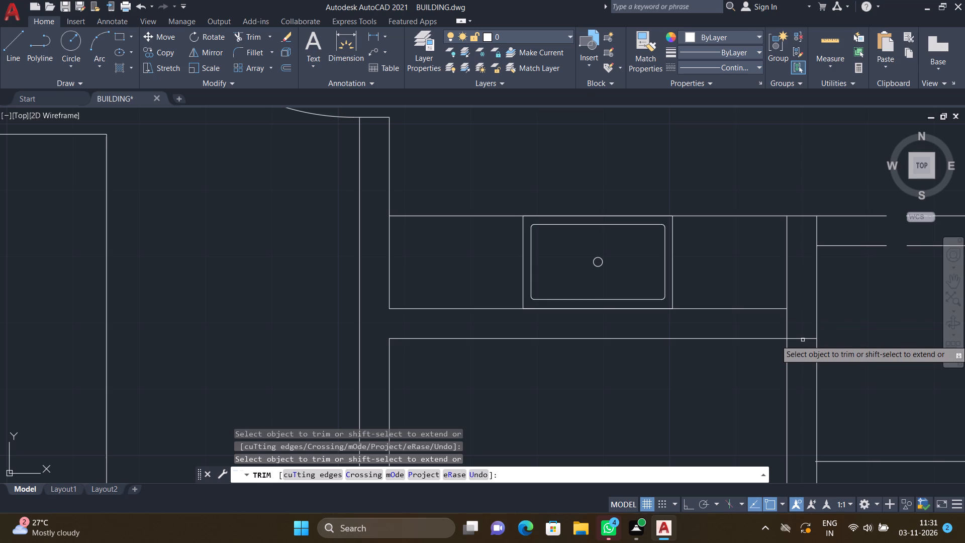
left_click(802, 337)
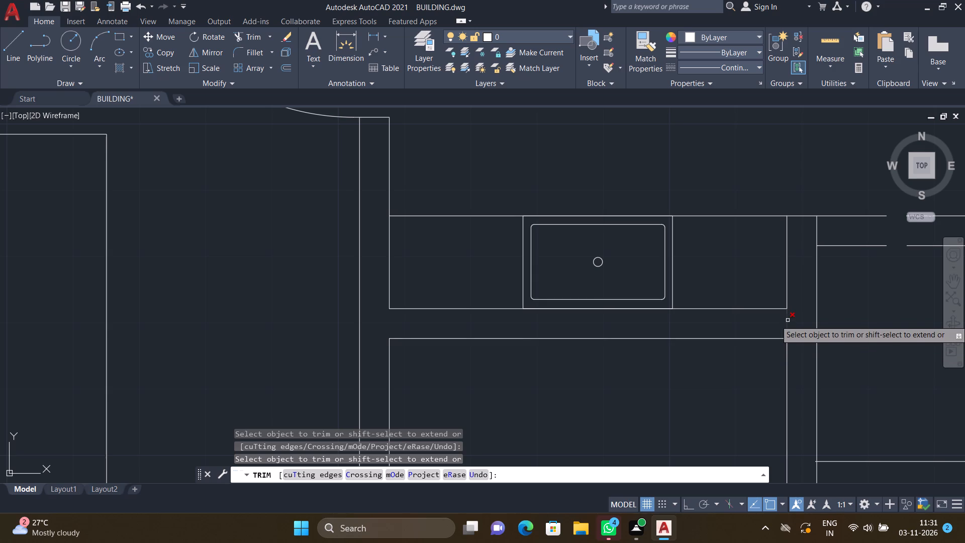
left_click(788, 320)
Open the junction of the bedroom–toilet wall with the south exterior wall by trimming both vertical pieces and the crossing horizontal lines.
scroll(763, 339, "down", 4)
scroll(739, 411, "up", 3)
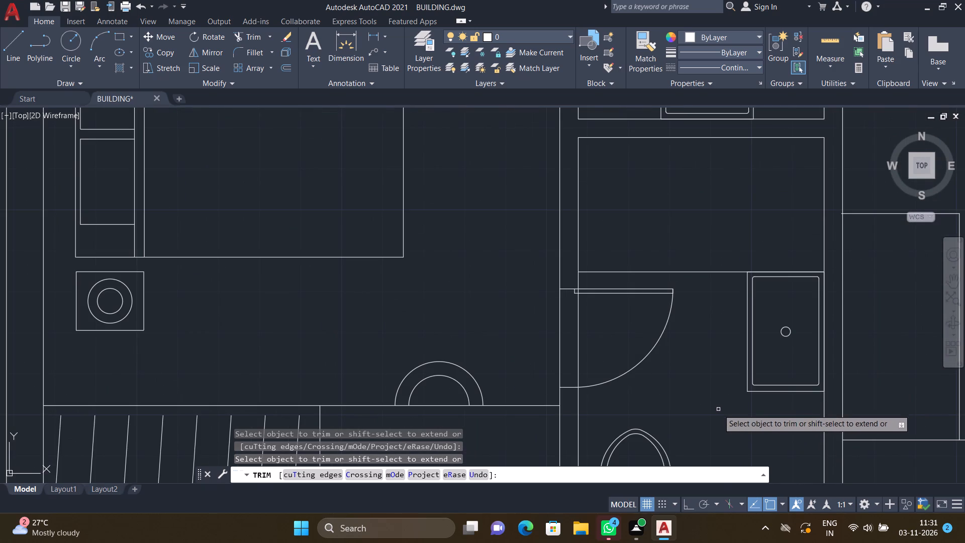
scroll(692, 411, "down", 5)
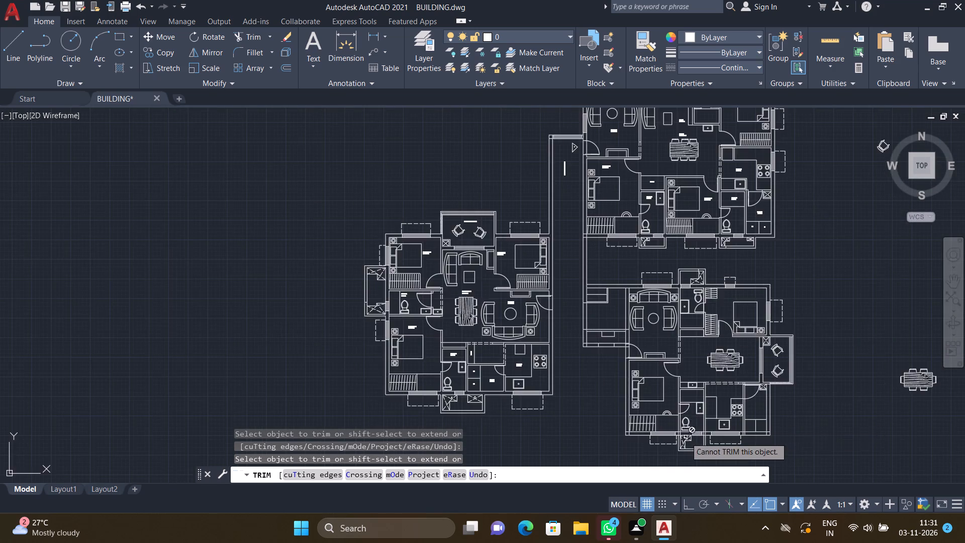
scroll(683, 444, "up", 4)
scroll(635, 380, "up", 2)
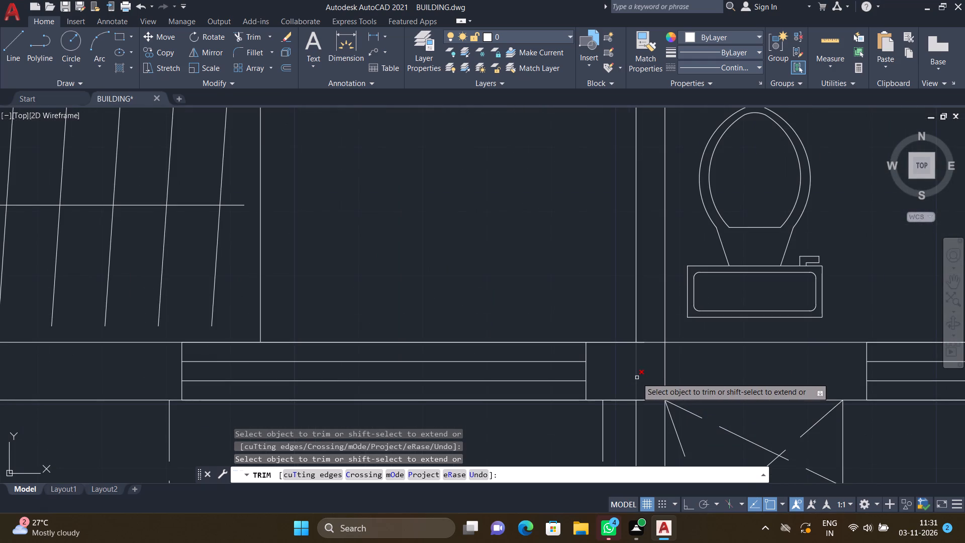
left_click(637, 377)
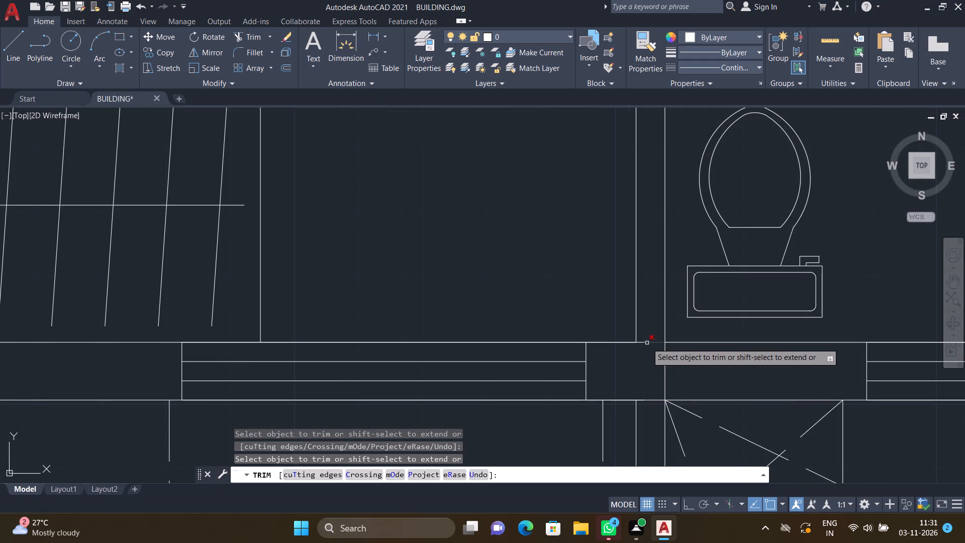
left_click(647, 343)
left_click(641, 341)
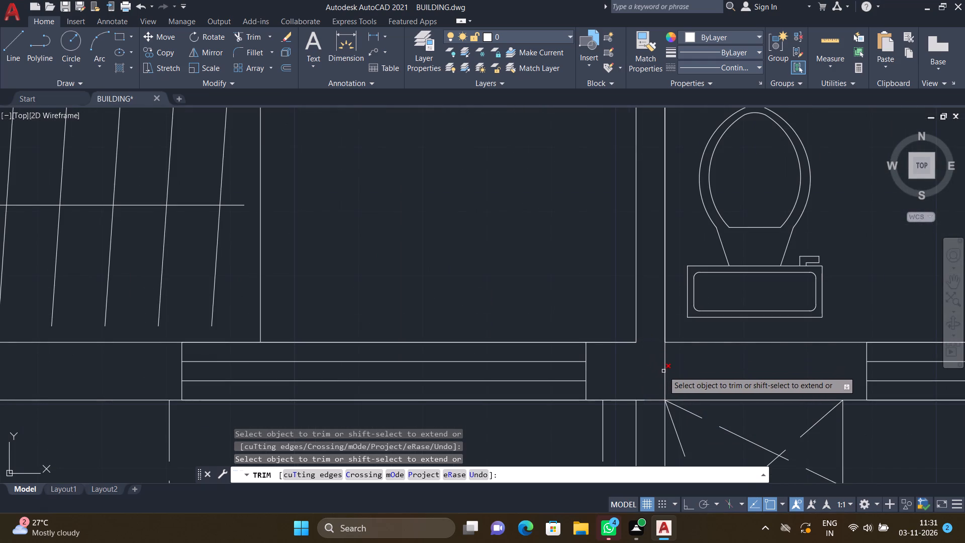
double_click(664, 372)
scroll(652, 383, "down", 3)
scroll(653, 400, "up", 2)
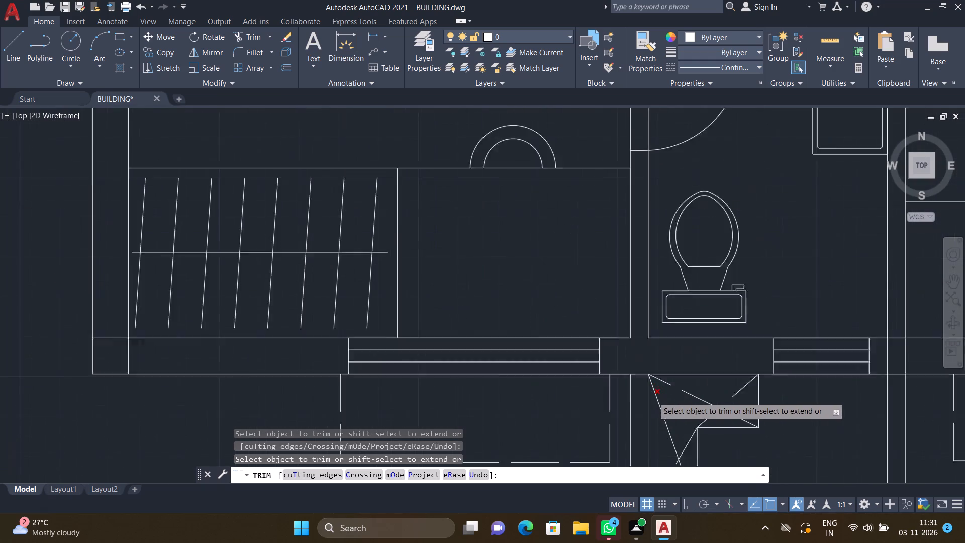
scroll(653, 397, "up", 1)
scroll(630, 363, "up", 2)
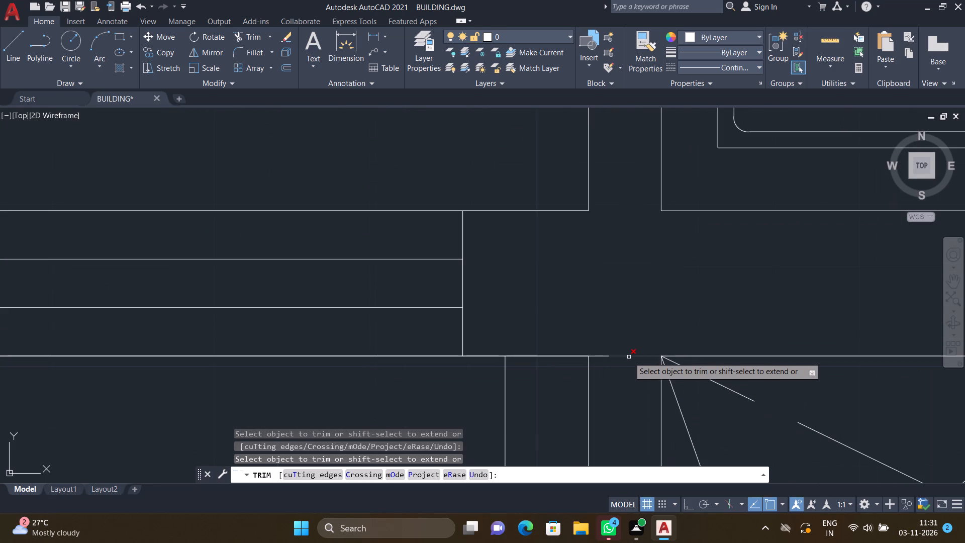
double_click(629, 357)
left_click(596, 355)
Open the junction of the toilet–kitchen wall with the south exterior wall by trimming both horizontal and both vertical pieces.
scroll(626, 356, "down", 4)
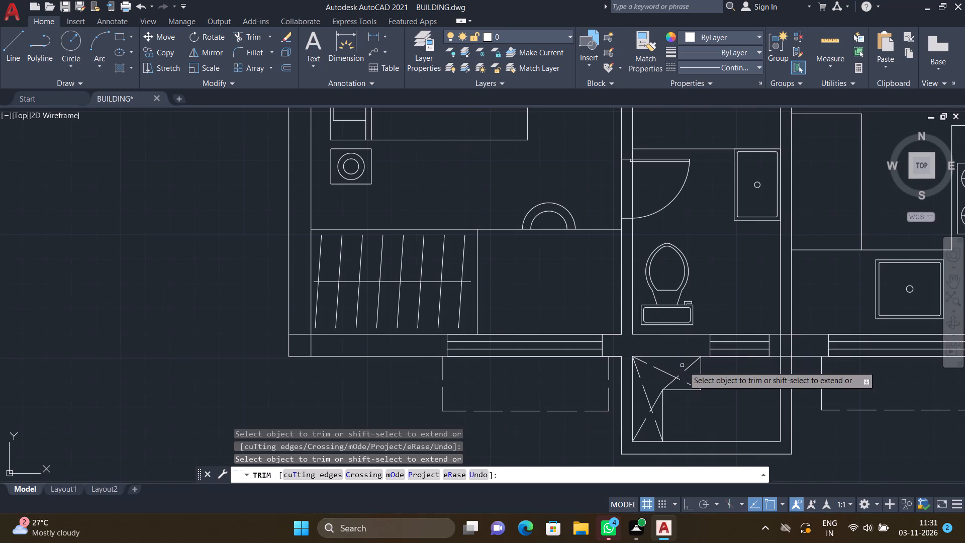
scroll(786, 354, "up", 4)
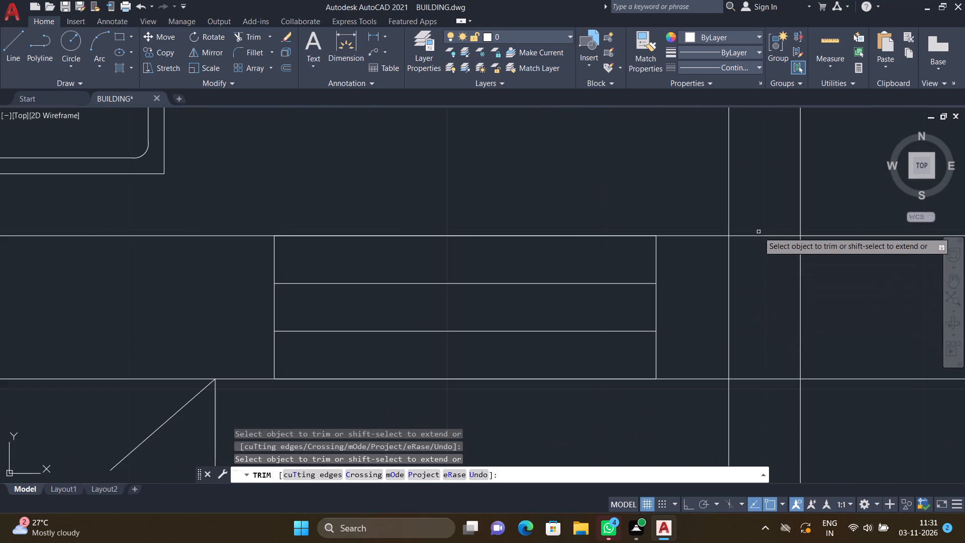
left_click(757, 235)
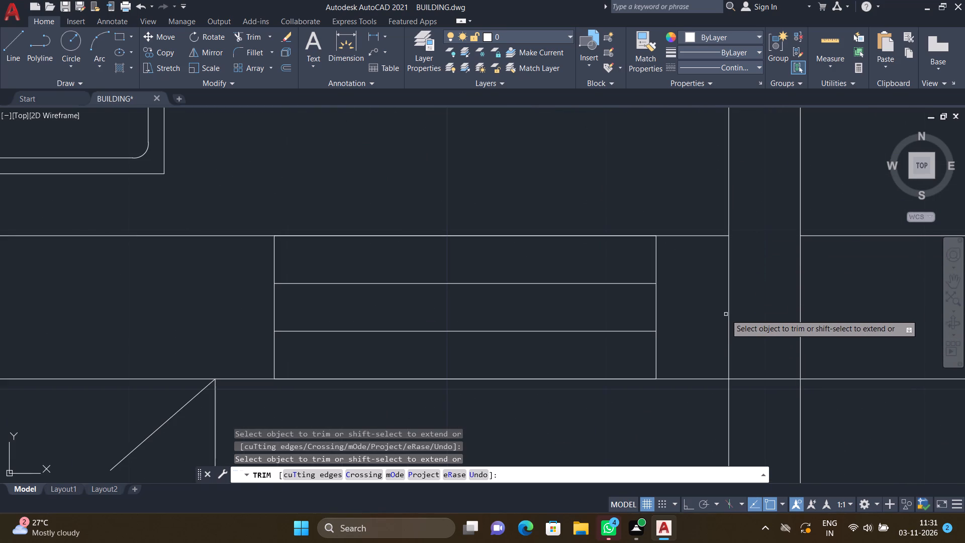
left_click(728, 315)
left_click(801, 313)
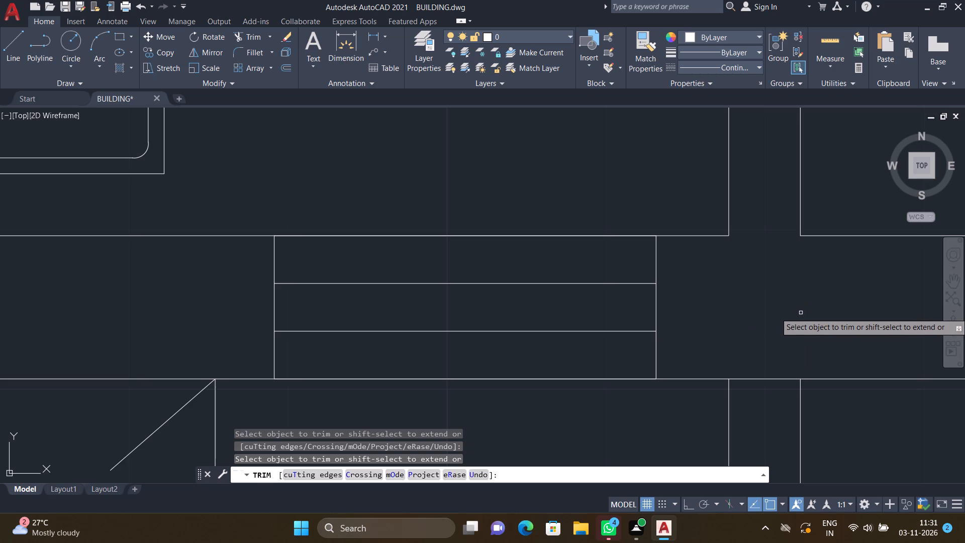
left_click(761, 378)
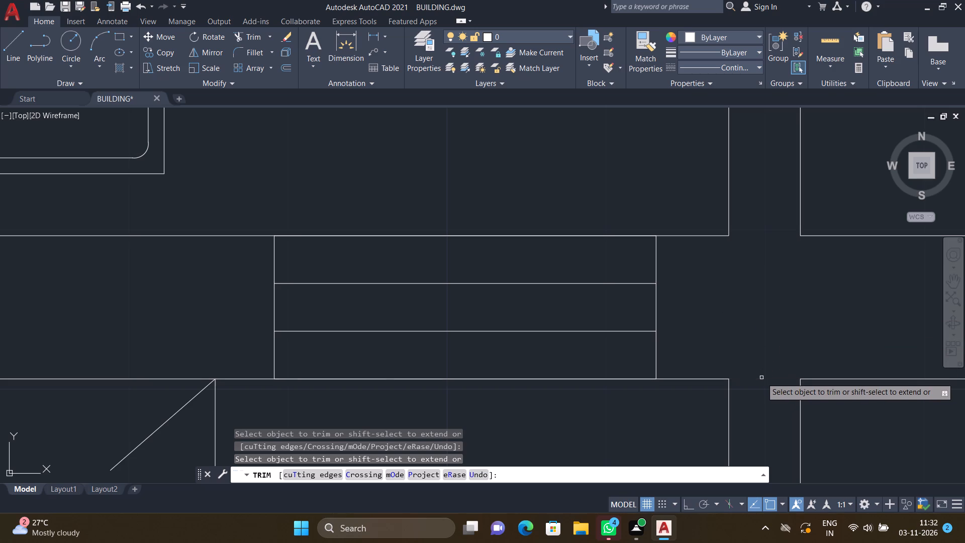
Trim the overlapping inner wall lines at the southwest corner of the bedroom beside the wardrobe.
scroll(753, 356, "down", 4)
scroll(844, 370, "down", 4)
scroll(888, 375, "up", 2)
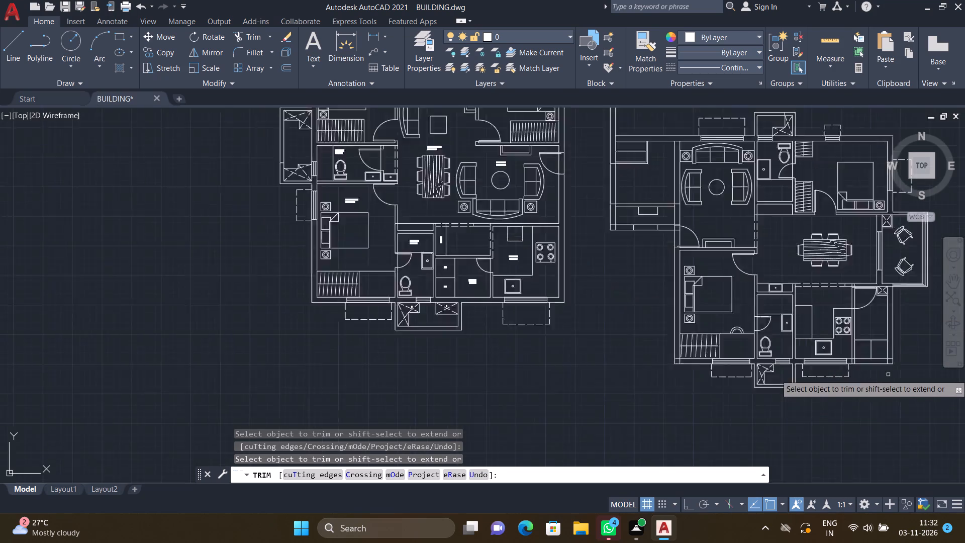
scroll(888, 375, "up", 1)
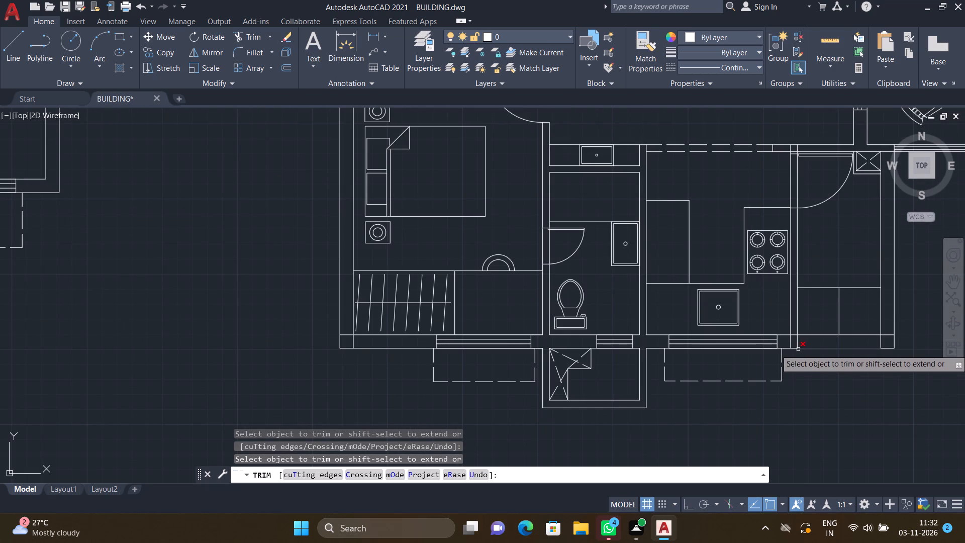
scroll(344, 345, "up", 3)
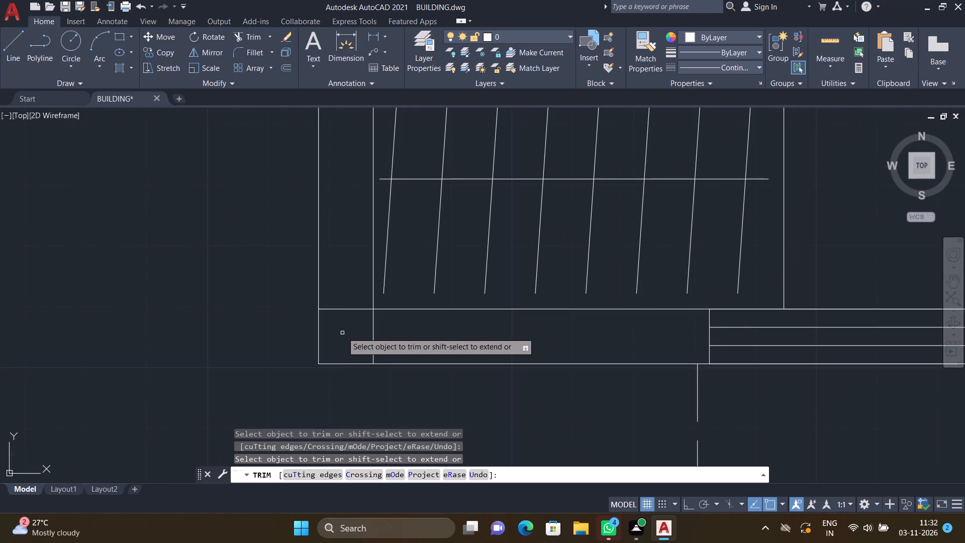
left_click(347, 310)
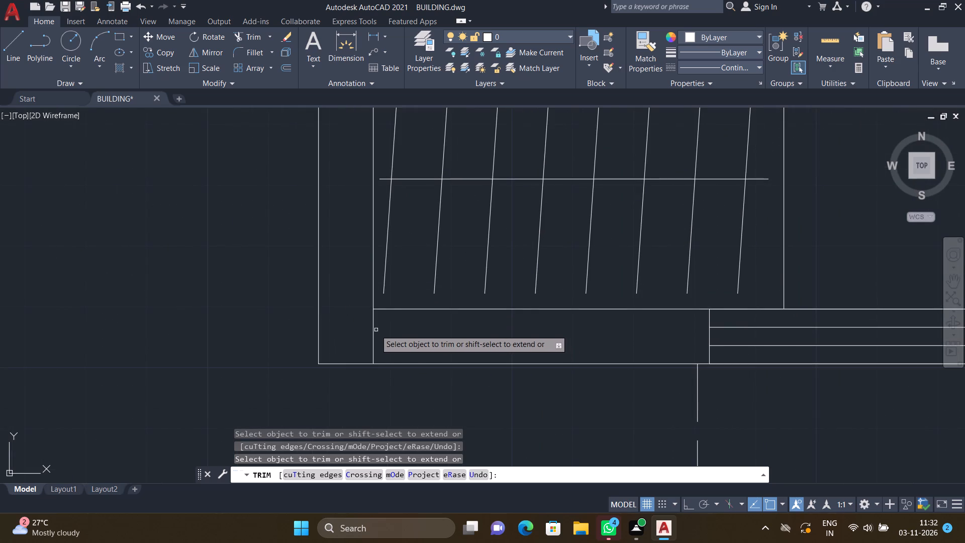
left_click(372, 325)
Open the junction of the kitchen's east wall with the south exterior wall by trimming the inner horizontal line and both vertical pieces.
scroll(434, 344, "down", 4)
scroll(511, 355, "down", 1)
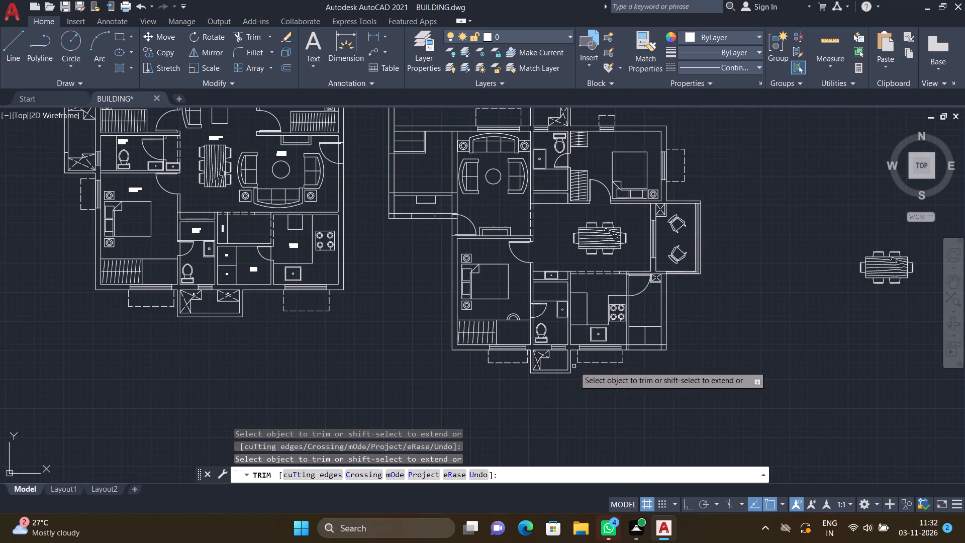
scroll(576, 355, "up", 4)
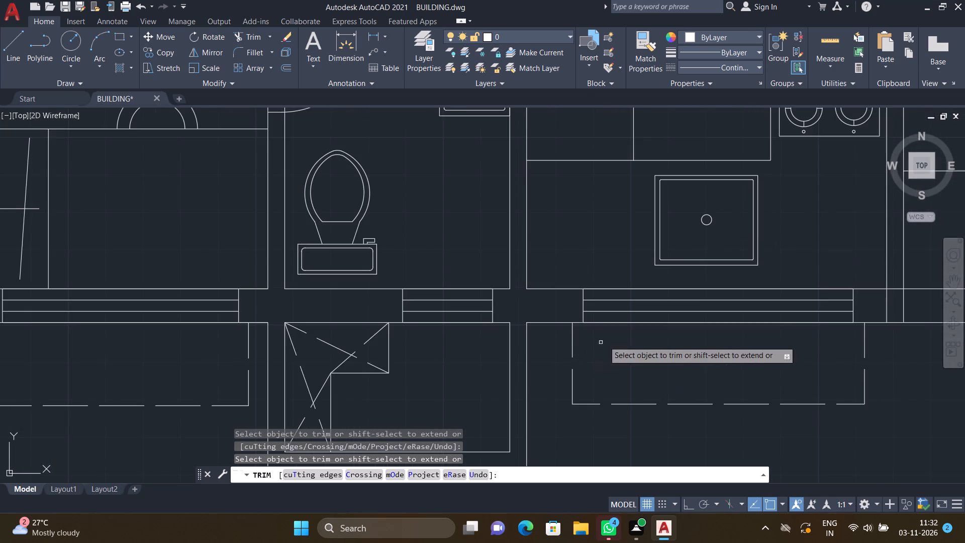
scroll(792, 325, "down", 3)
scroll(822, 319, "up", 2)
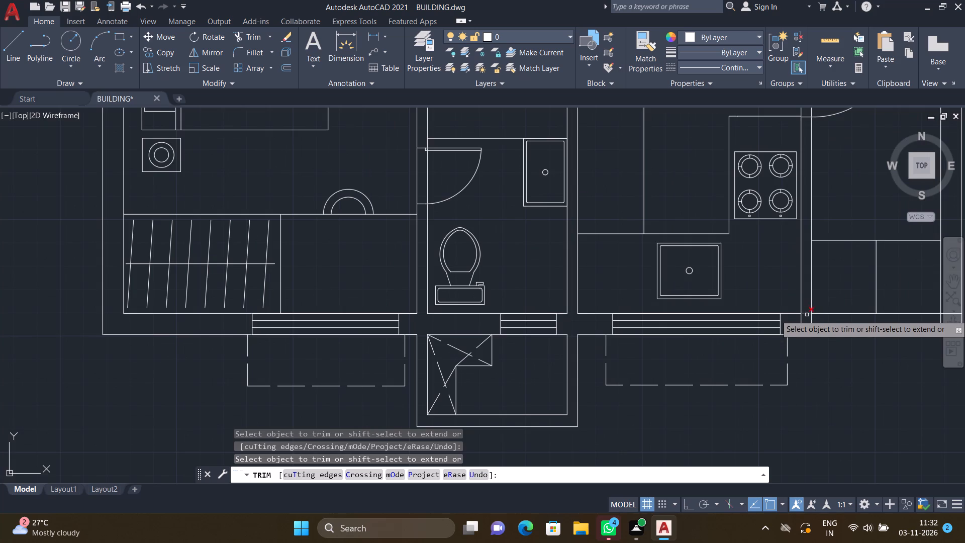
scroll(808, 317, "up", 4)
left_click(763, 297)
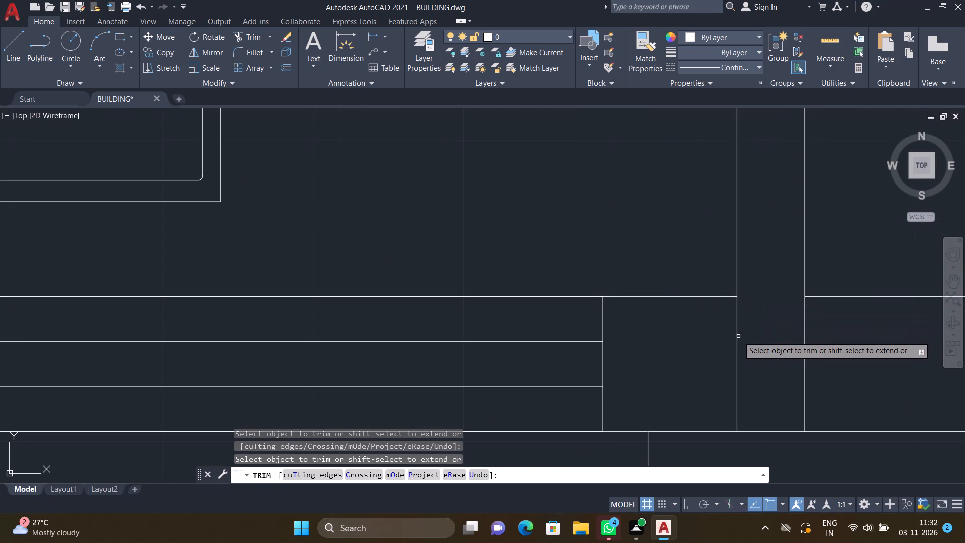
left_click(737, 342)
left_click(740, 343)
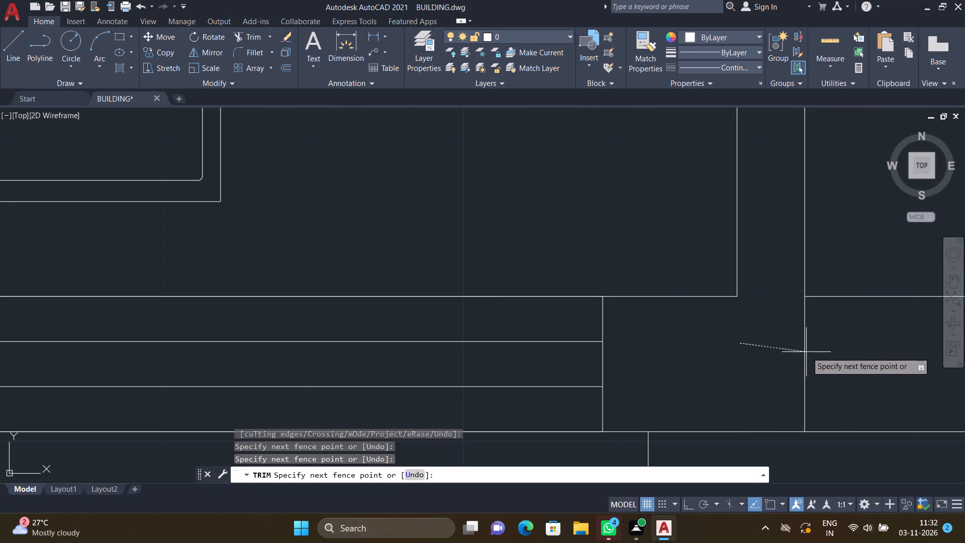
left_click(823, 353)
Trim the overlapping inner wall lines at the southeast exterior corner of the room east of the kitchen.
scroll(790, 350, "down", 5)
scroll(879, 352, "up", 2)
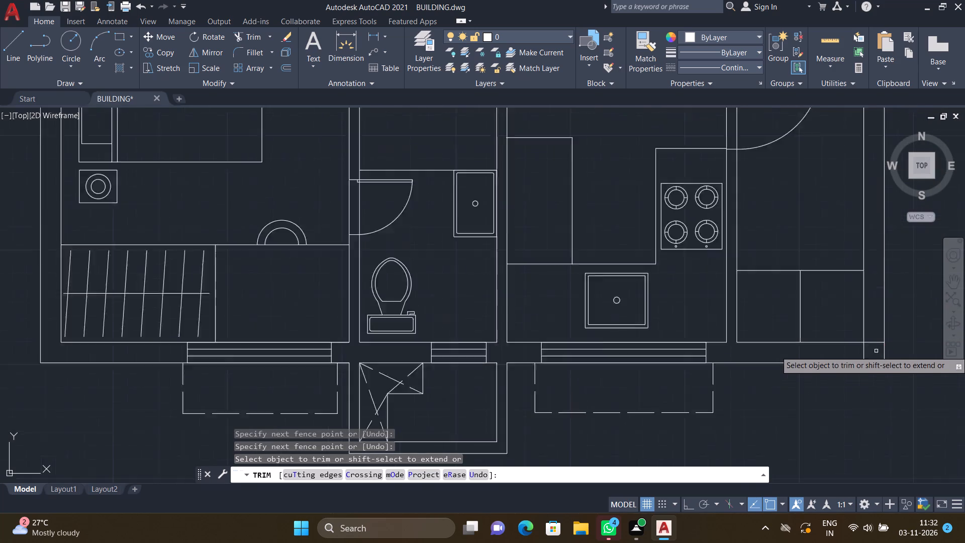
scroll(876, 350, "up", 2)
left_click(853, 321)
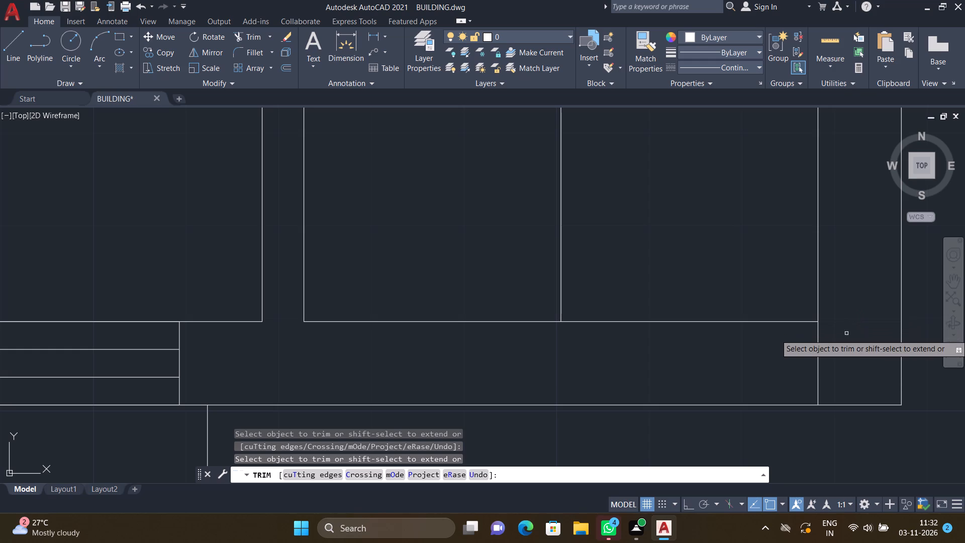
left_click(817, 342)
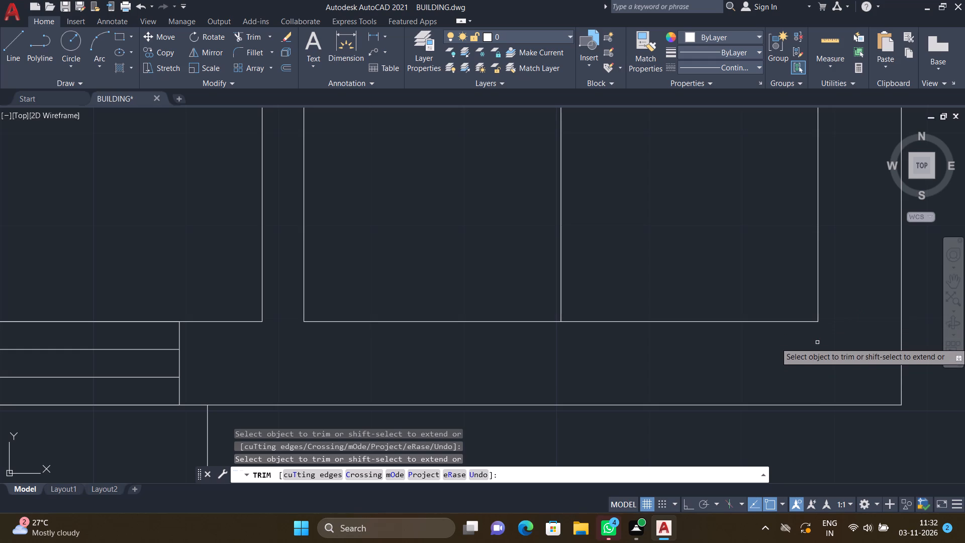
Trim the horizontal line crossing the east wall beside the crossed shaft, in the room east of the kitchen.
scroll(827, 322, "down", 5)
scroll(836, 202, "up", 3)
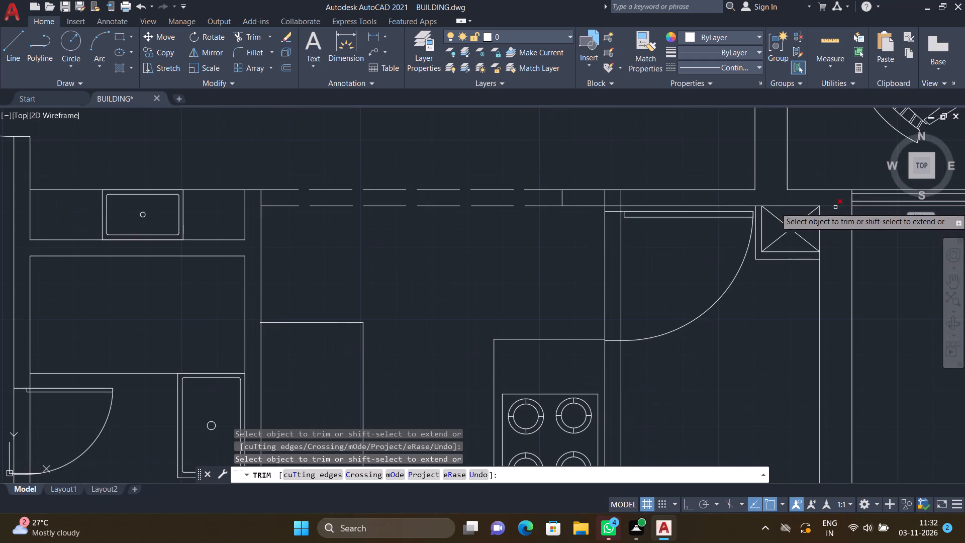
left_click(839, 206)
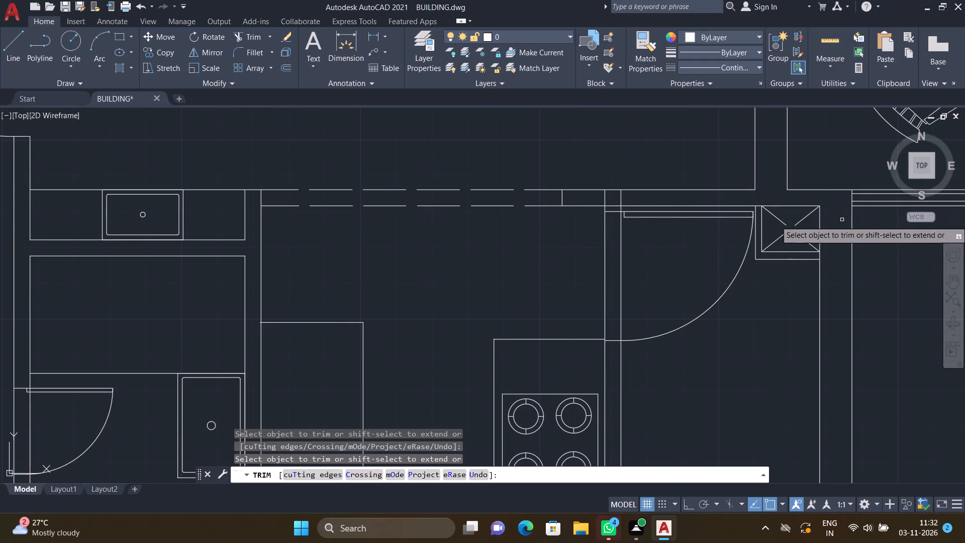
Trim the wall line crossing the toilet's door opening on the bedroom side.
scroll(690, 347, "down", 3)
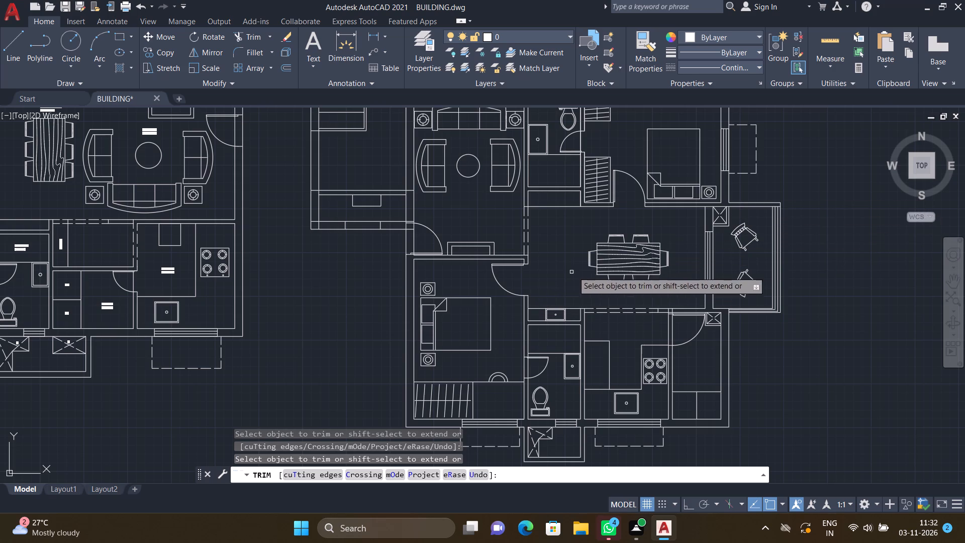
scroll(521, 370, "up", 2)
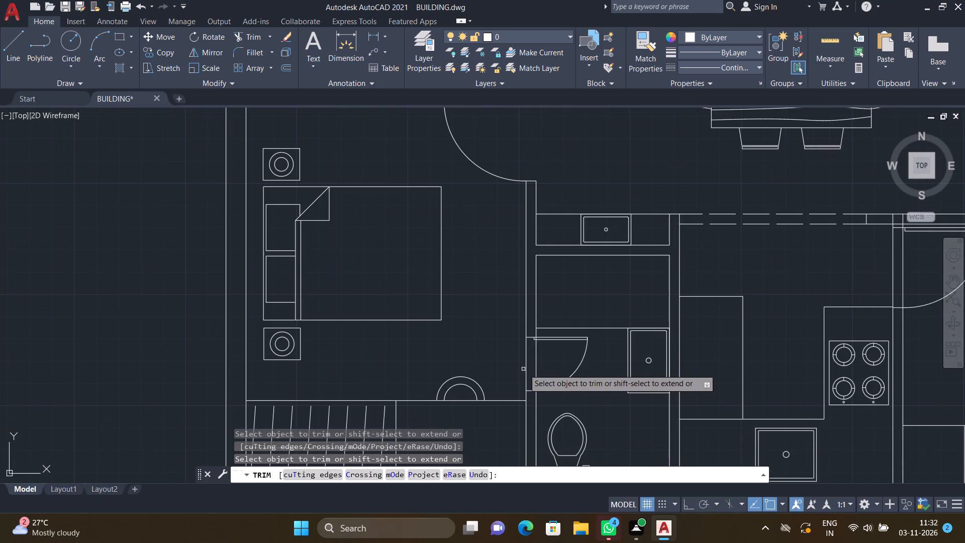
left_click(526, 369)
Trim the kitchen-side wall line across the kitchen's east door opening and the two short vertical pieces at the wall junction north of it.
scroll(621, 398, "down", 3)
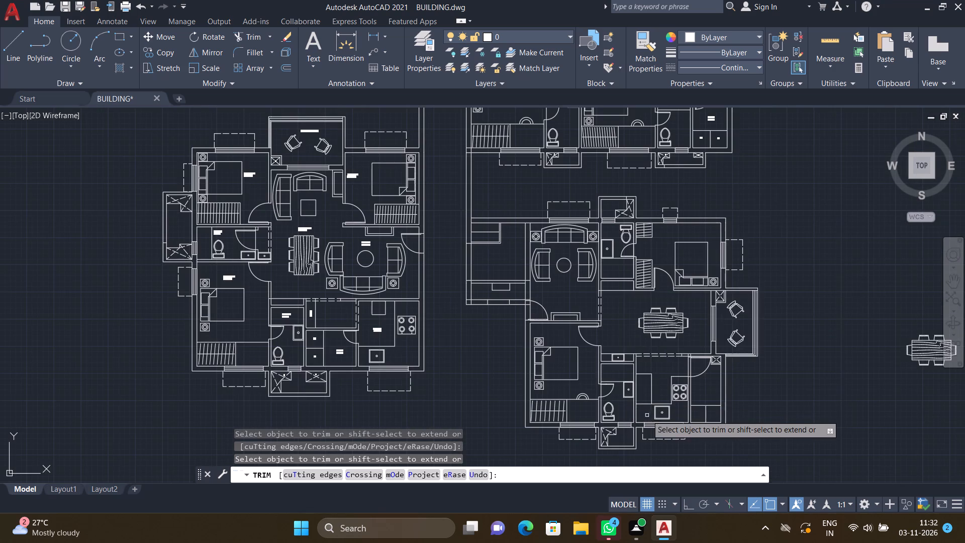
scroll(657, 438, "up", 2)
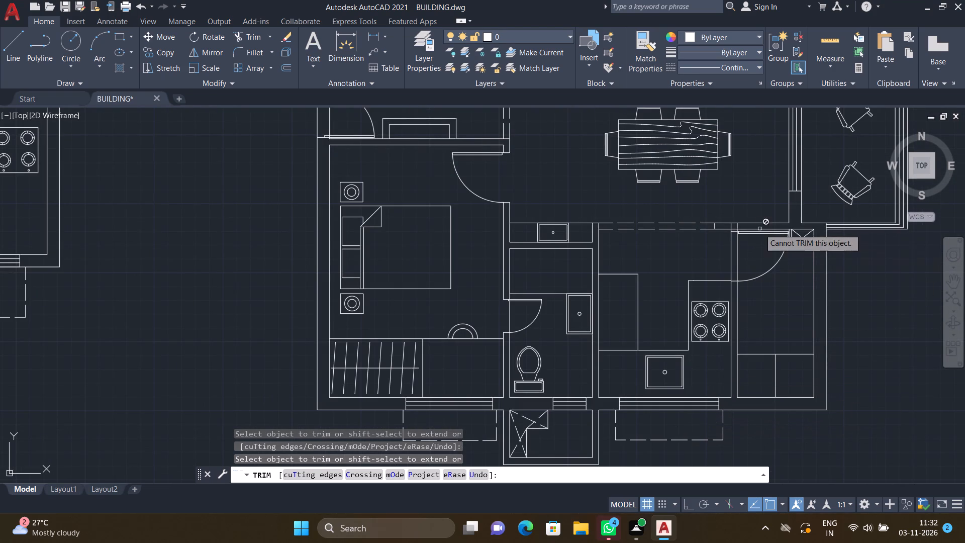
scroll(746, 251, "up", 2)
left_click(702, 253)
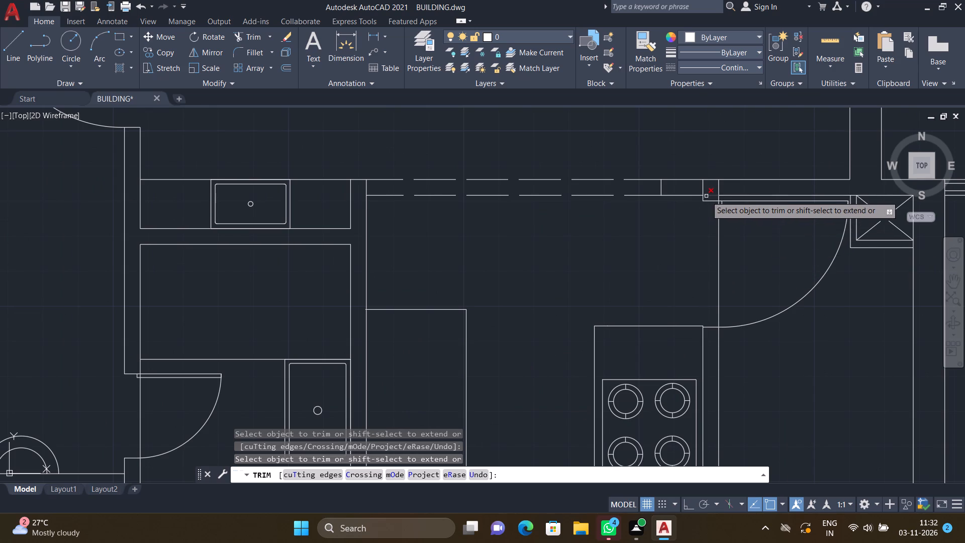
scroll(712, 198, "up", 2)
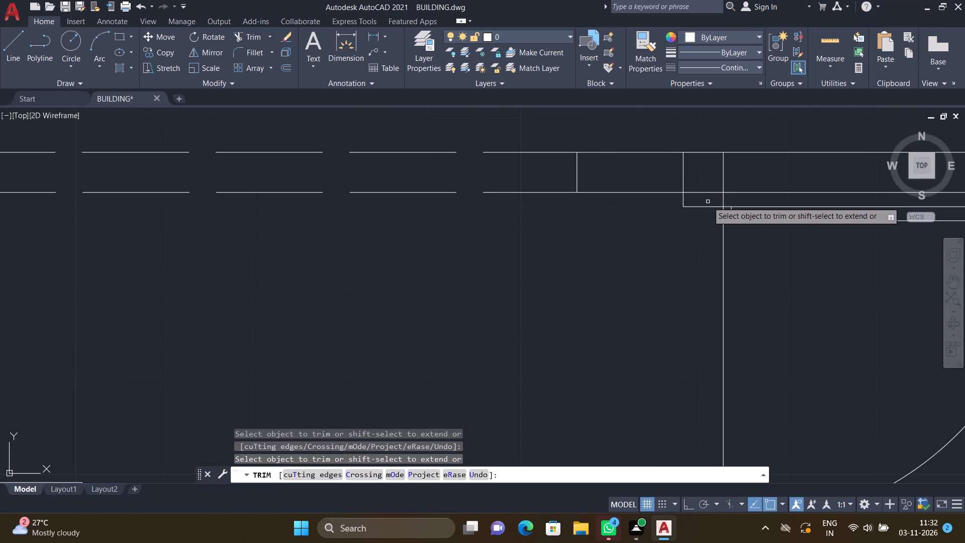
left_click(722, 172)
scroll(725, 206, "down", 3)
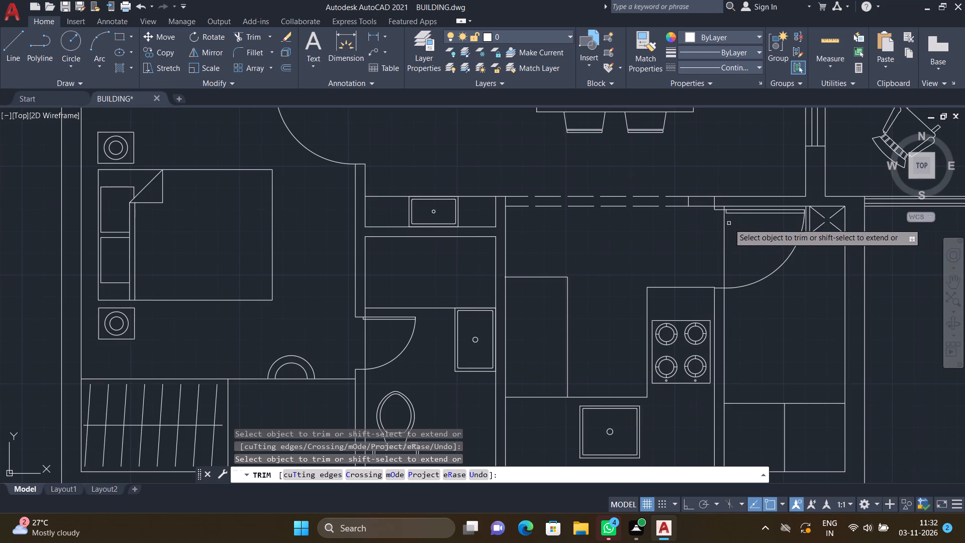
scroll(724, 212, "up", 3)
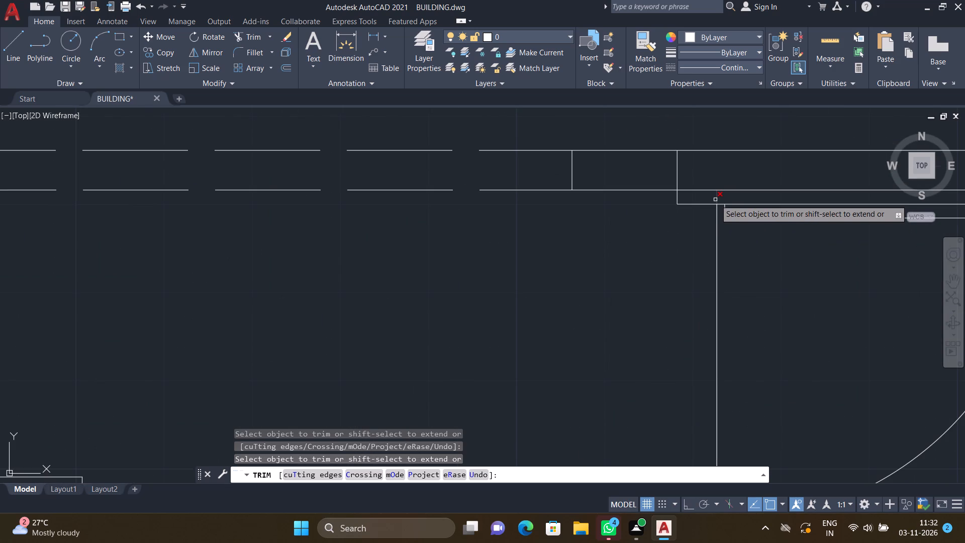
left_click(715, 200)
scroll(727, 266, "down", 4)
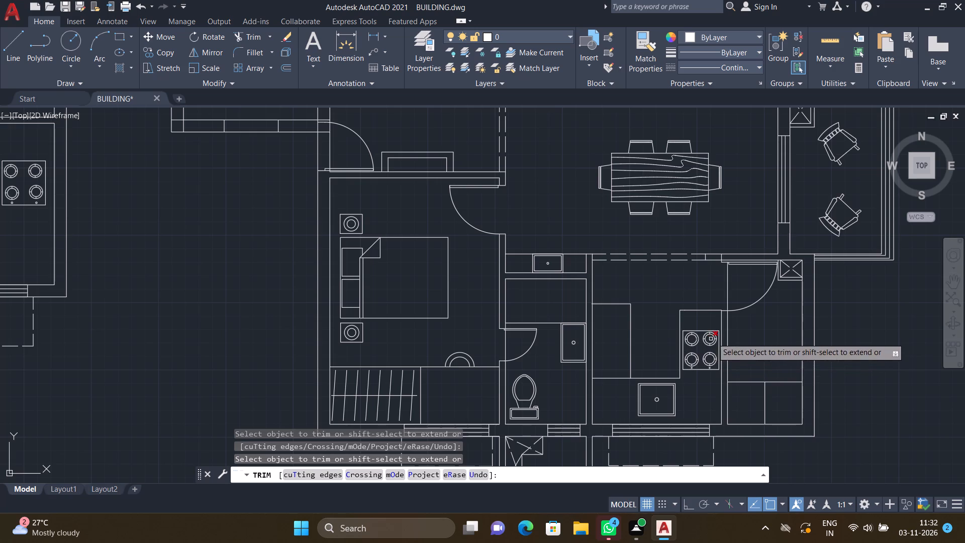
scroll(750, 327, "down", 3)
scroll(724, 268, "up", 2)
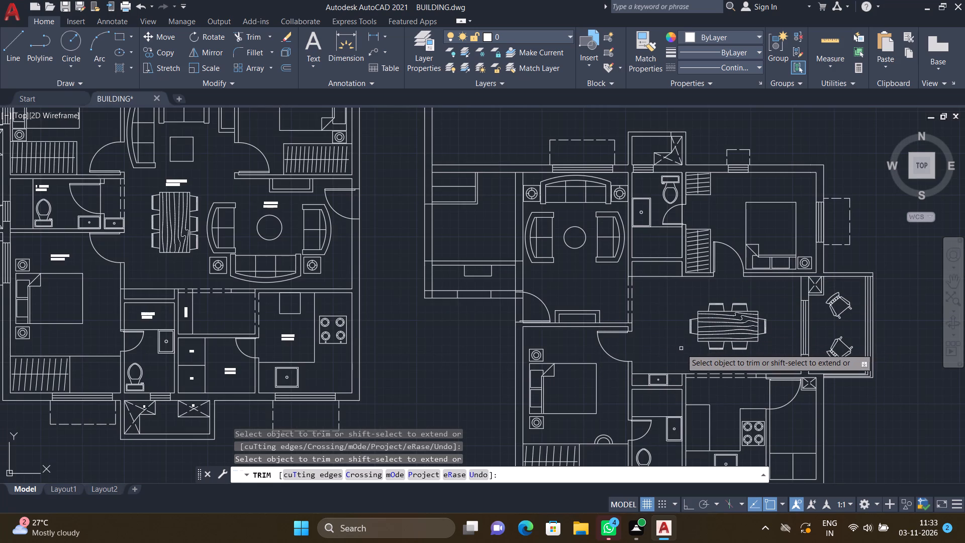
key("Return")
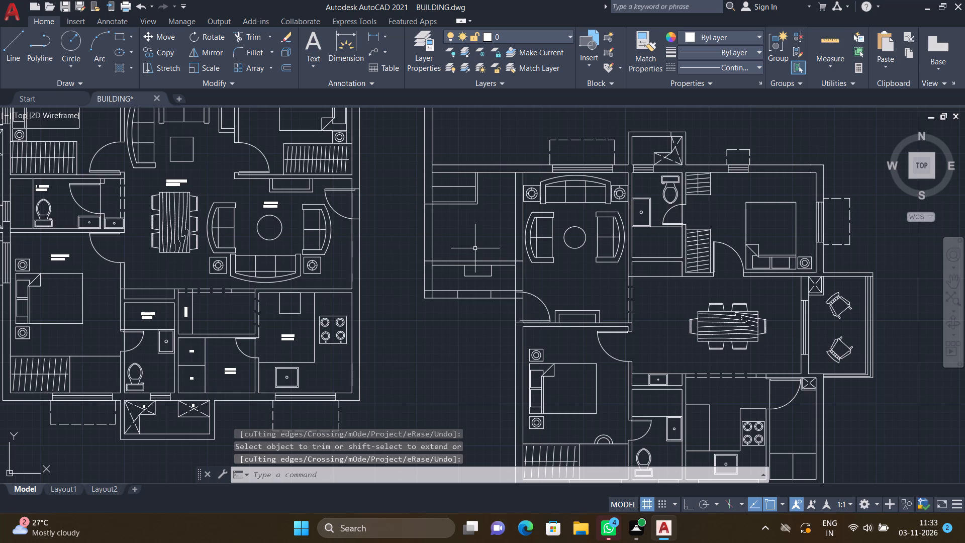
Cross the small rectangle southwest of the drawing room with two corner-to-corner diagonals in the dashed ACAD linetype.
scroll(449, 186, "up", 2)
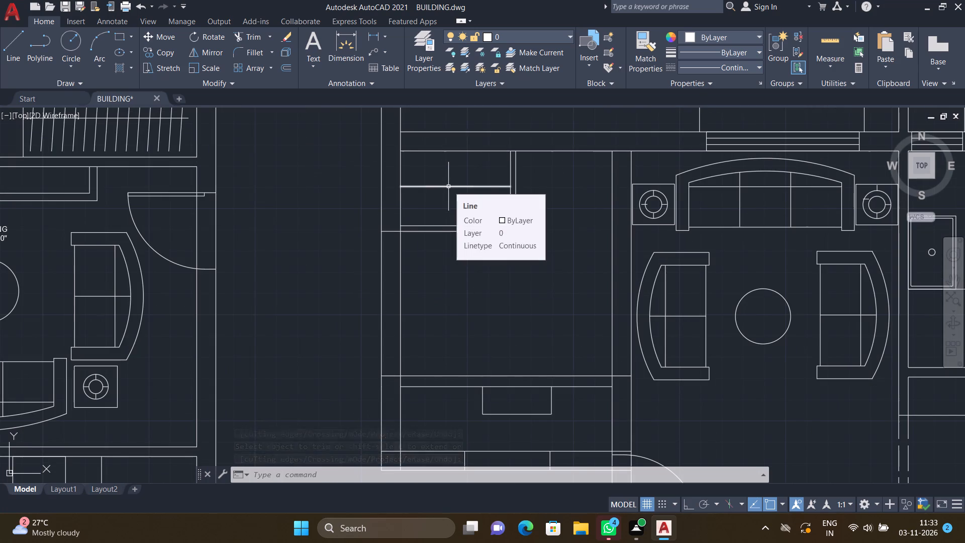
left_click(754, 63)
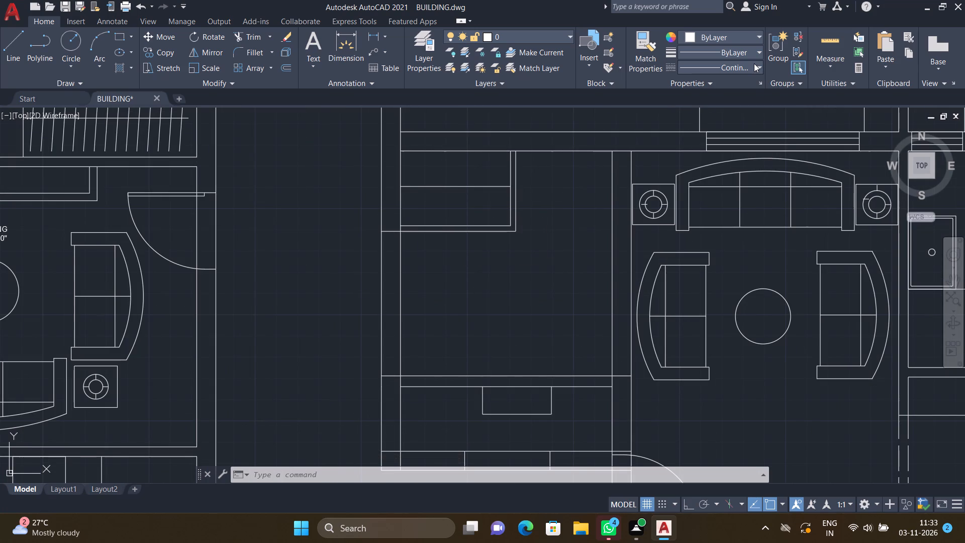
left_click(729, 112)
key("l")
key("Return")
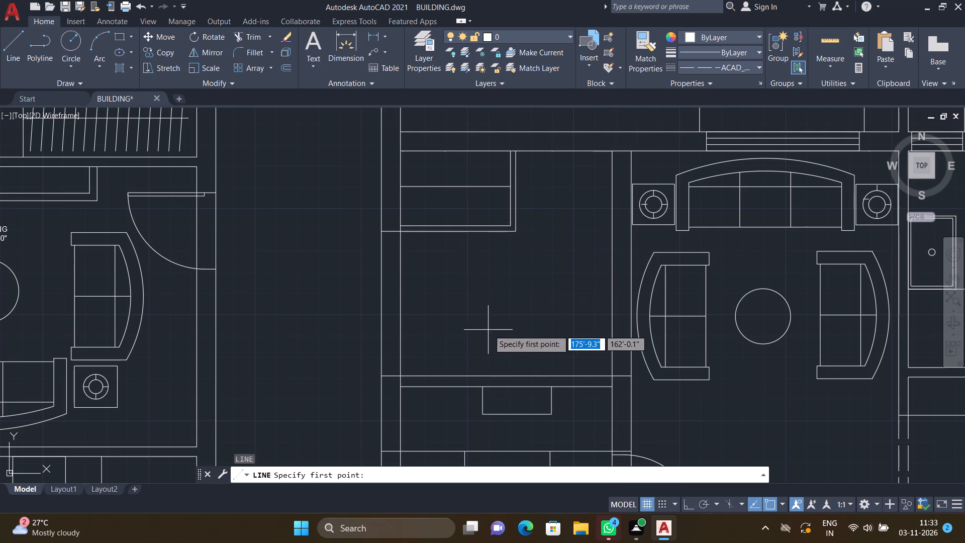
scroll(494, 341, "down", 2)
scroll(492, 380, "up", 3)
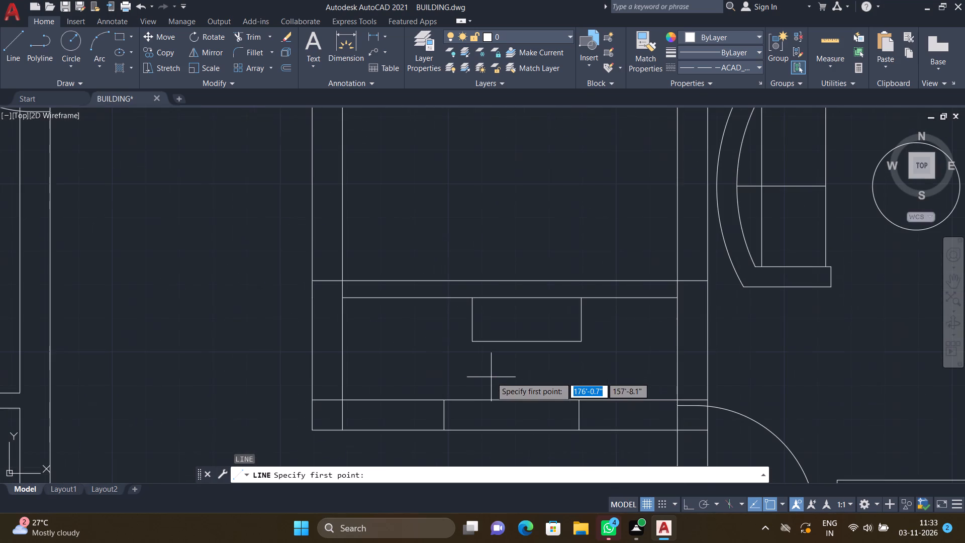
left_click_drag(474, 300, 480, 303)
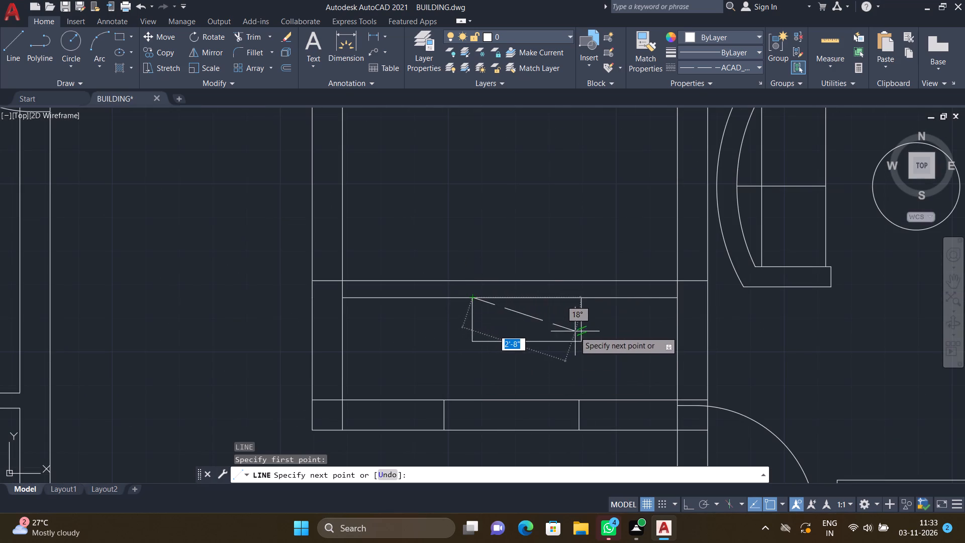
left_click(580, 341)
key("Return")
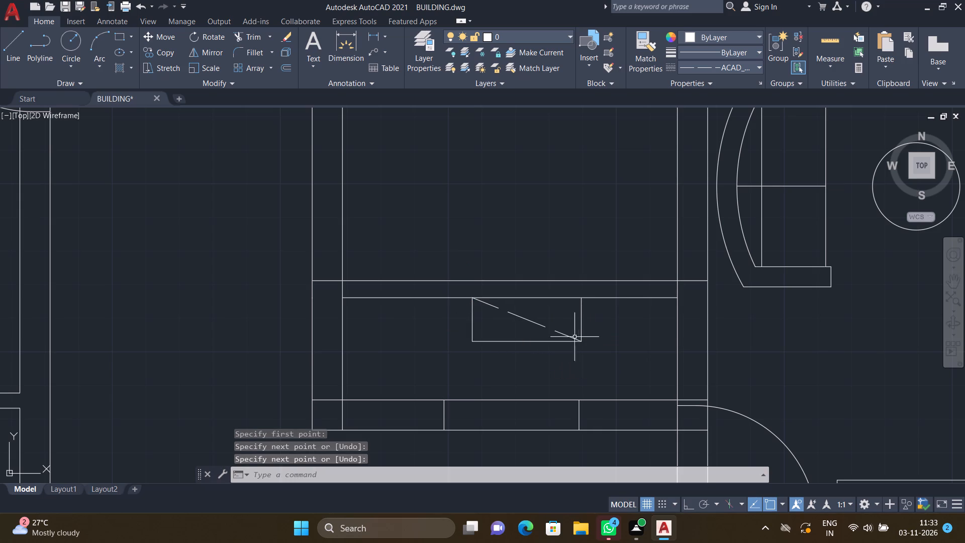
key("space")
scroll(472, 347, "up", 2)
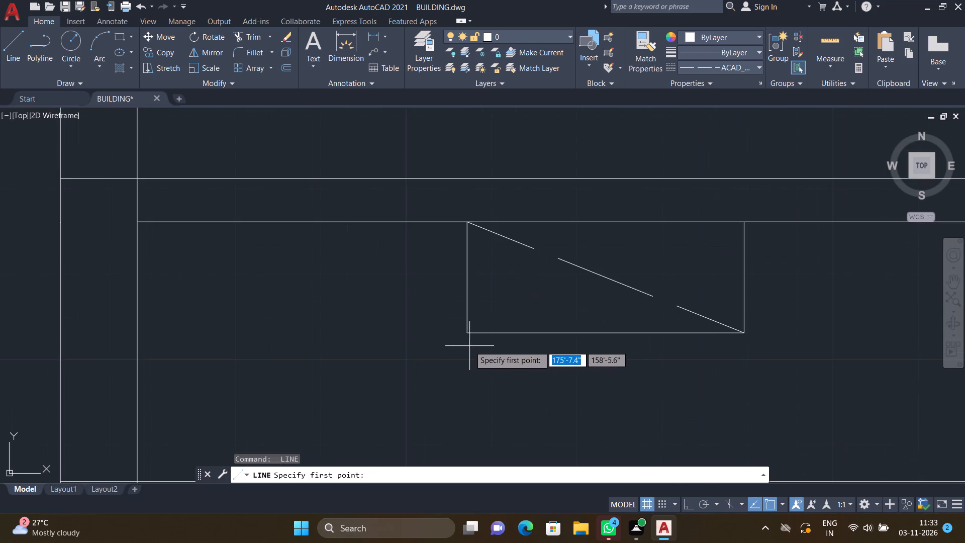
left_click(465, 334)
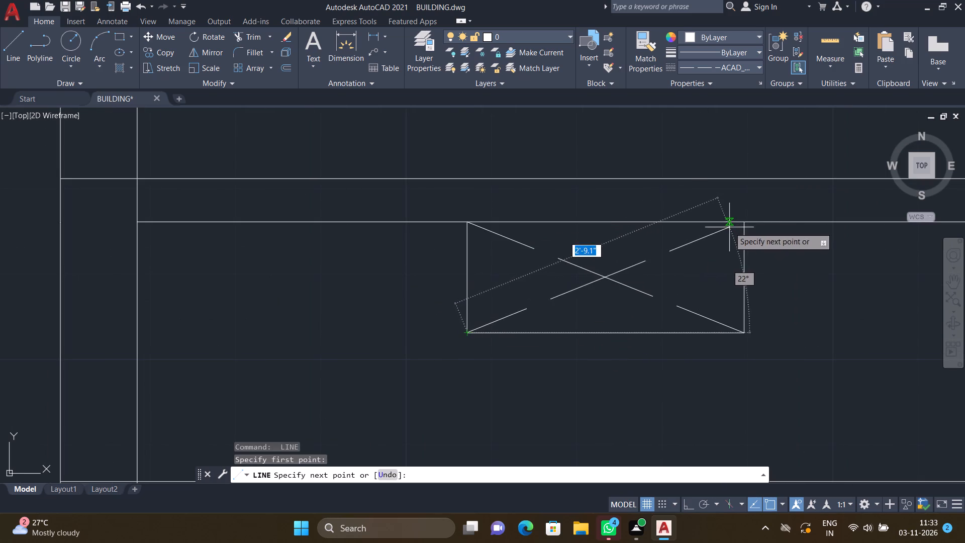
scroll(730, 228, "up", 2)
left_click(758, 211)
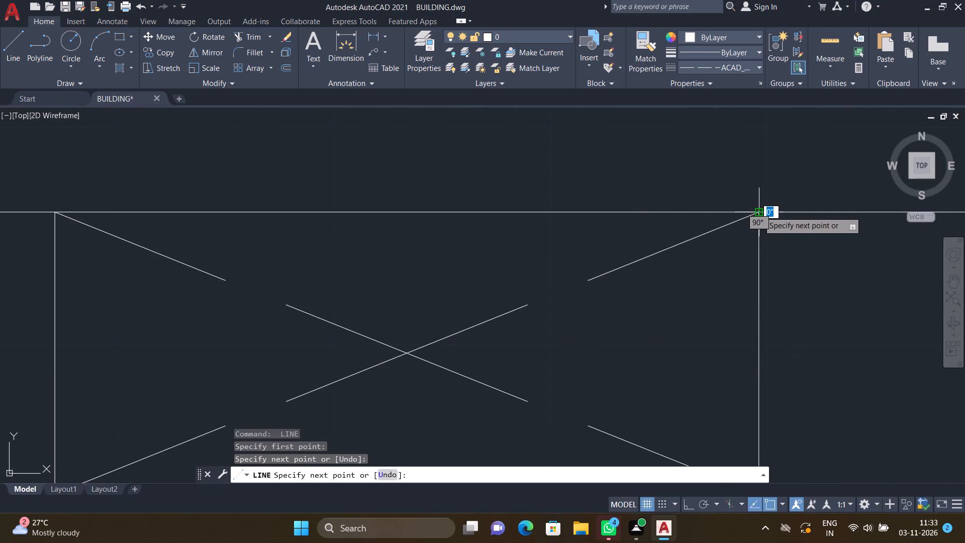
key("Return")
Cross the northern half of the box at the plan's northwest corner, west of the drawing room, with two dashed diagonals.
scroll(626, 234, "down", 10)
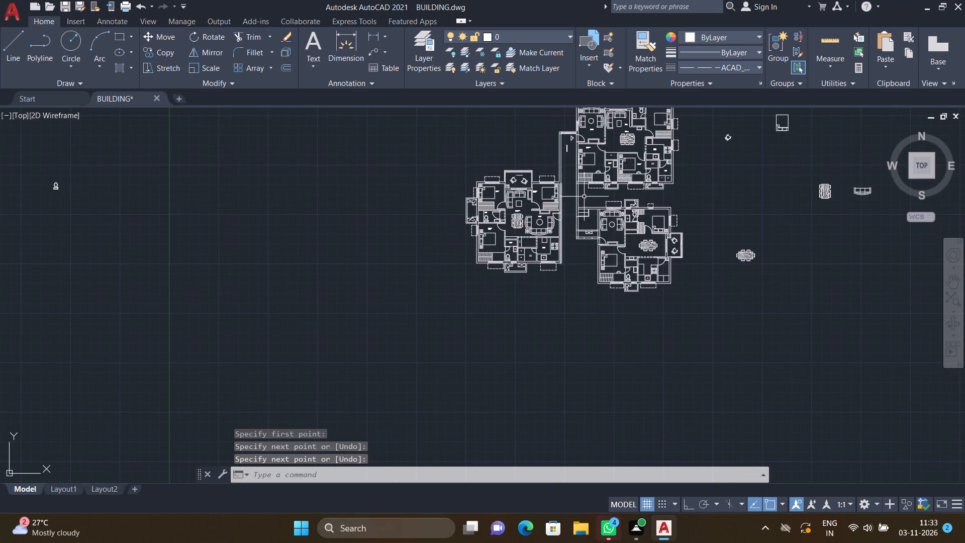
scroll(587, 203, "up", 4)
key("l")
key("Return")
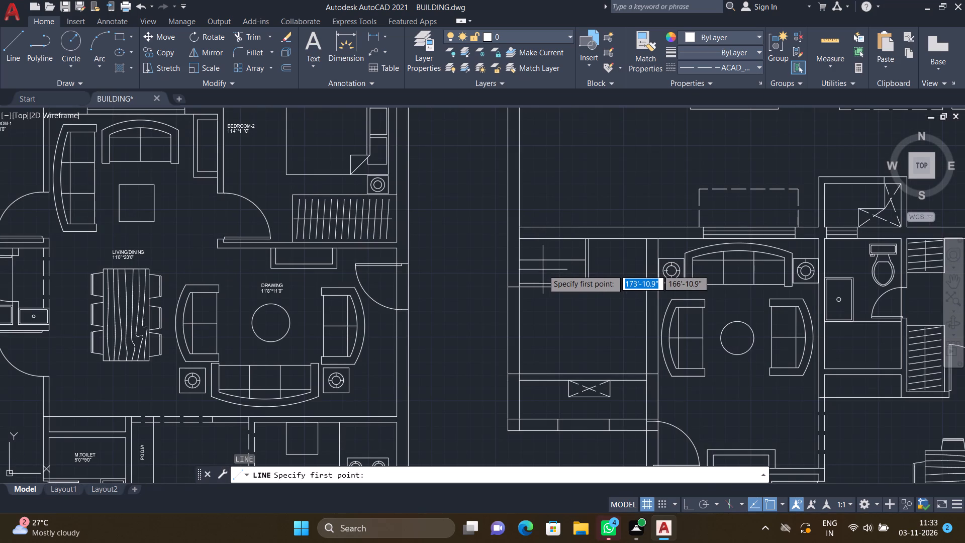
scroll(516, 262, "up", 2)
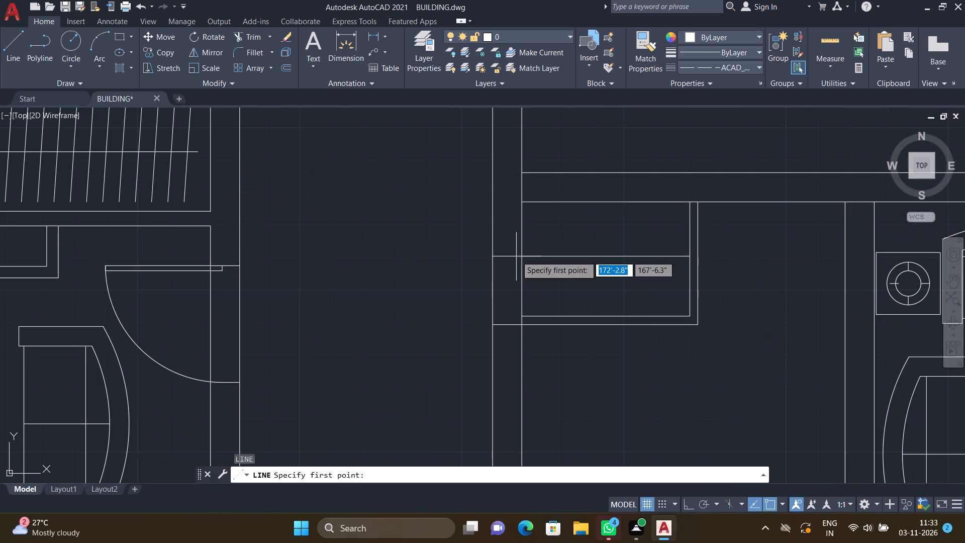
left_click(523, 255)
scroll(675, 207, "up", 2)
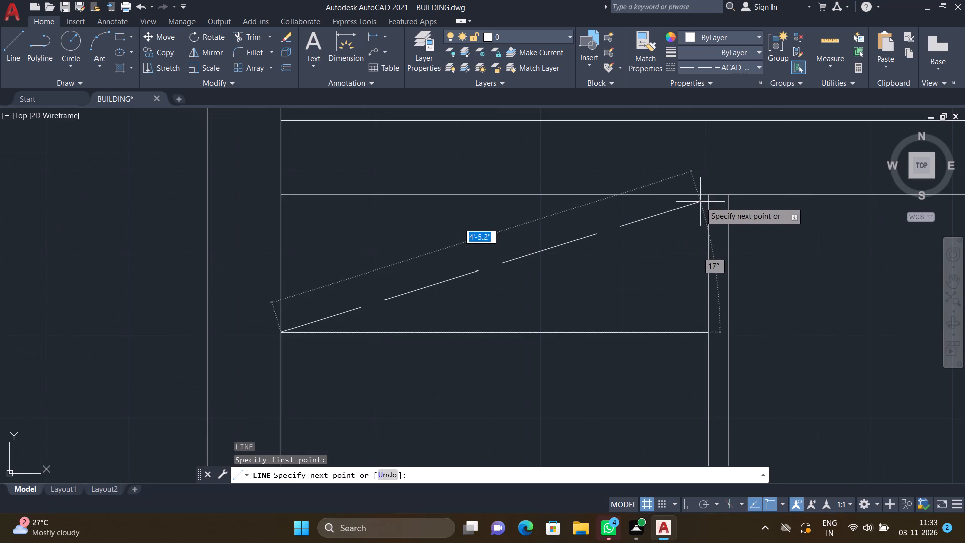
left_click(711, 193)
key("Return")
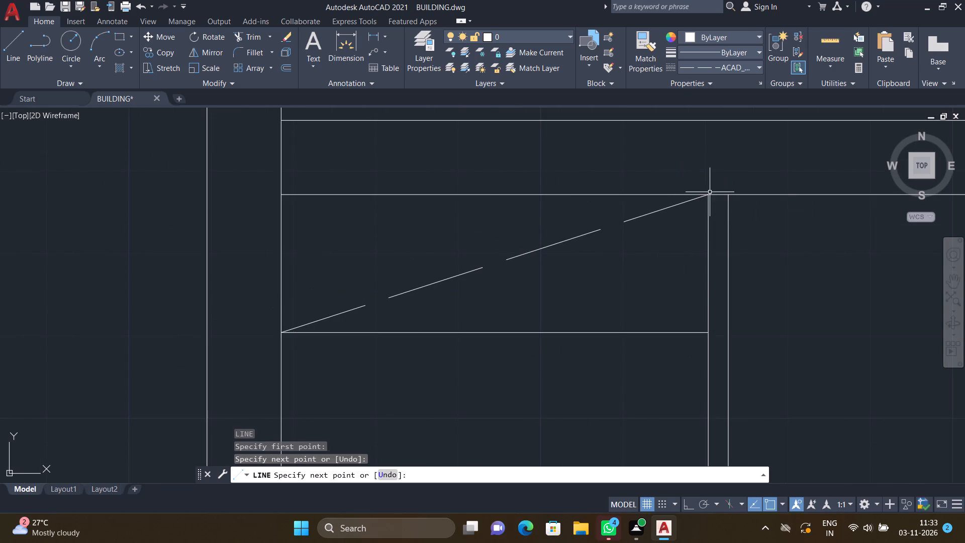
key("l")
key("shift+Return")
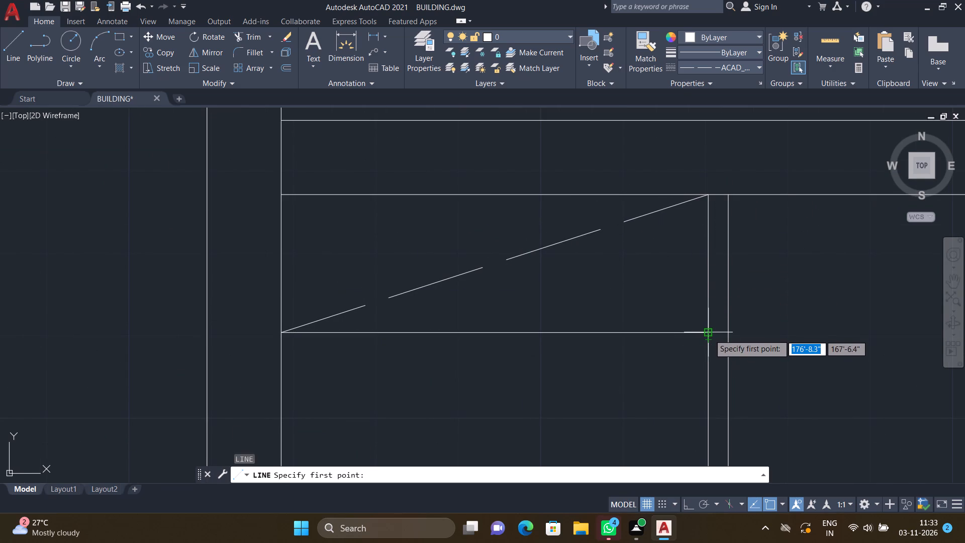
left_click(709, 334)
scroll(277, 210, "up", 3)
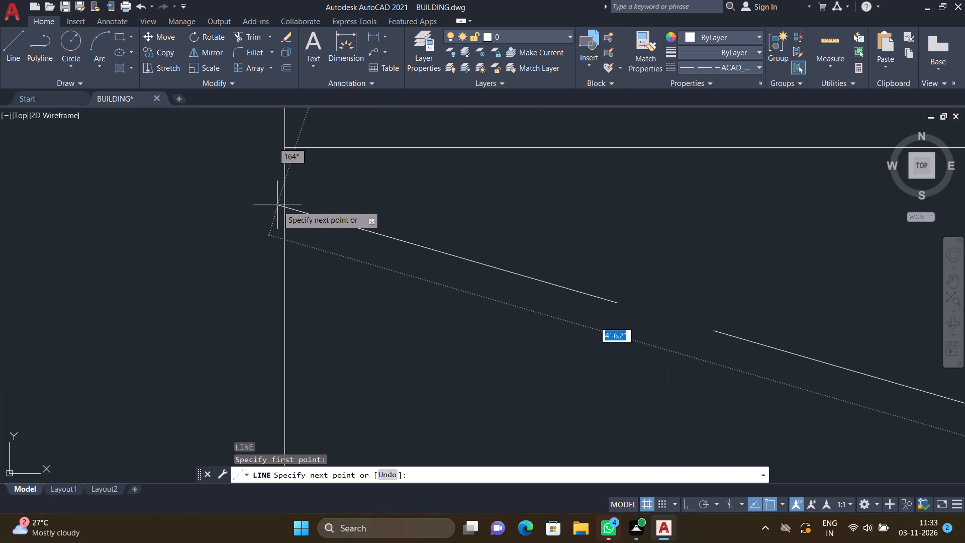
left_click(281, 147)
key("Return")
Copy the vertical window symbol from the loose symbols east of the plans into the west wall between the northeast and southeast plans.
scroll(418, 235, "down", 5)
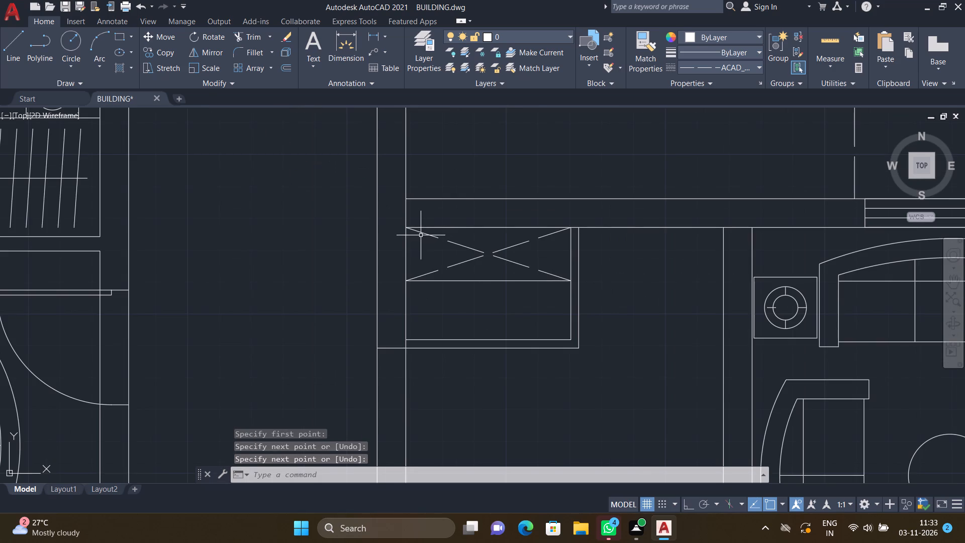
scroll(421, 236, "down", 5)
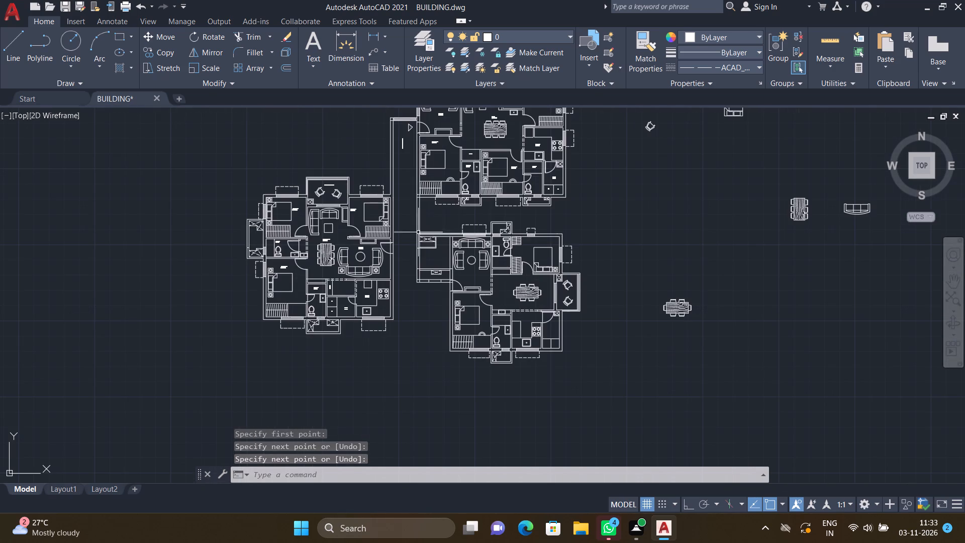
scroll(557, 228, "down", 4)
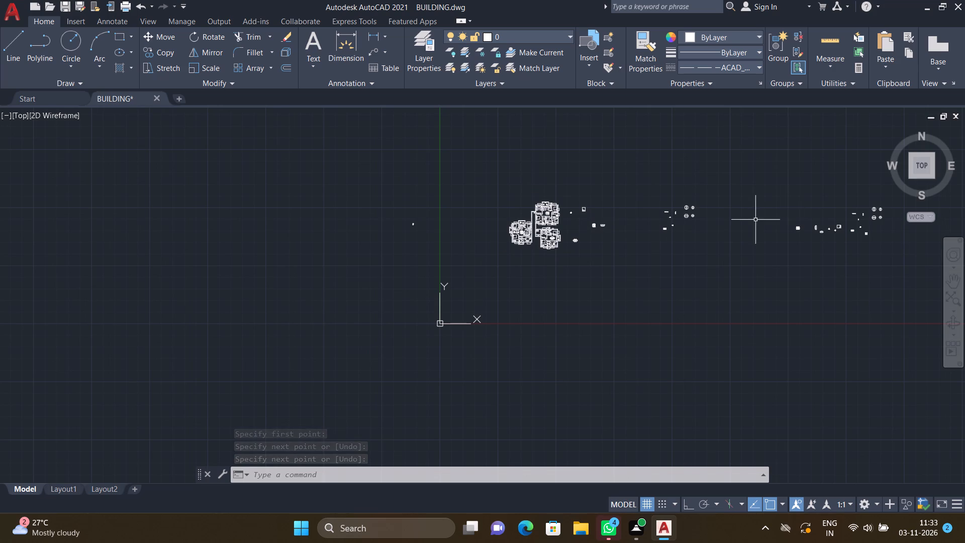
scroll(818, 233, "up", 2)
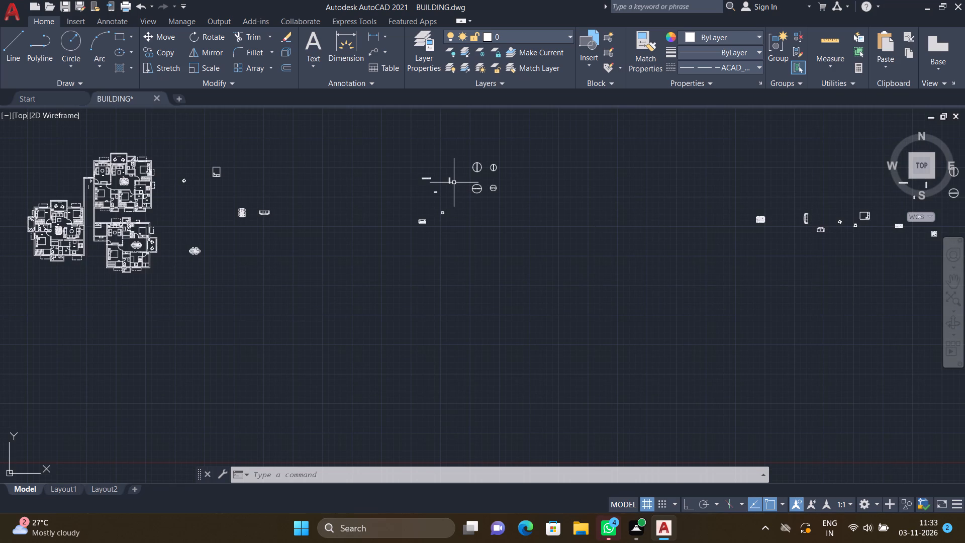
scroll(452, 187, "up", 3)
key("c")
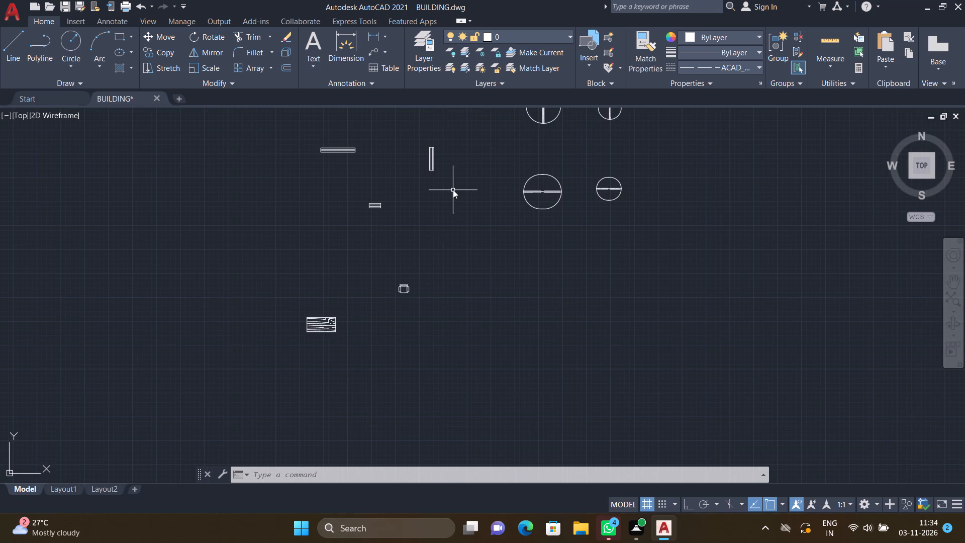
key("o")
key("Return")
left_click(456, 191)
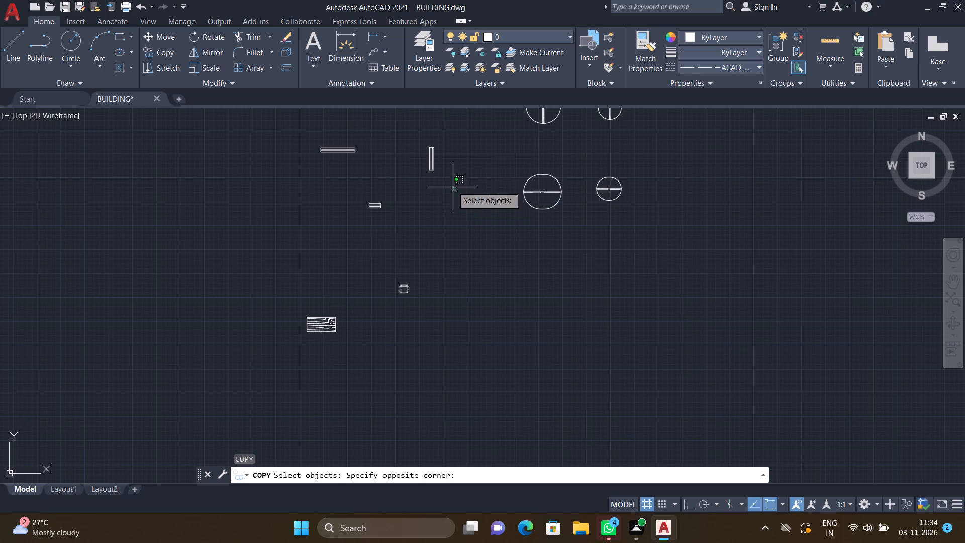
left_click(414, 122)
key("Return")
scroll(424, 143, "up", 1)
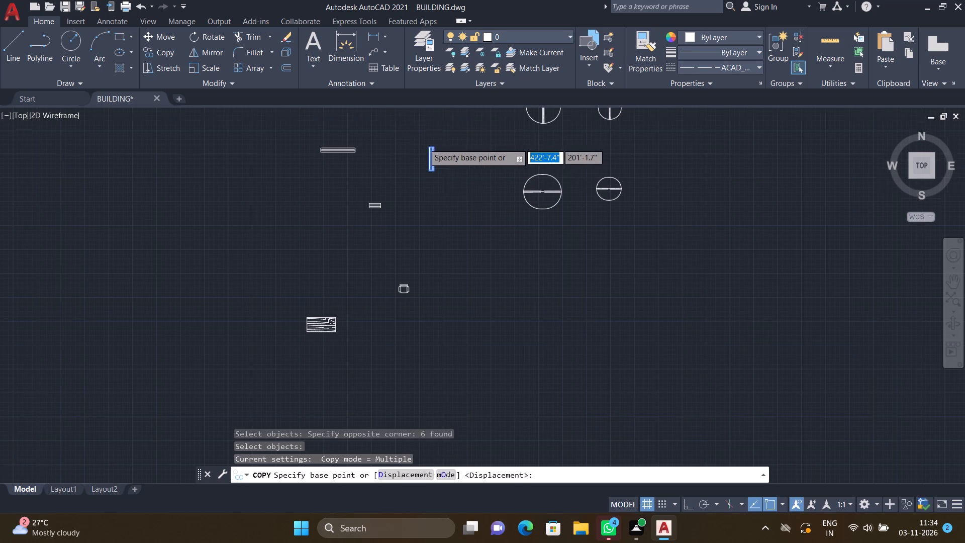
scroll(424, 143, "up", 1)
left_click(432, 154)
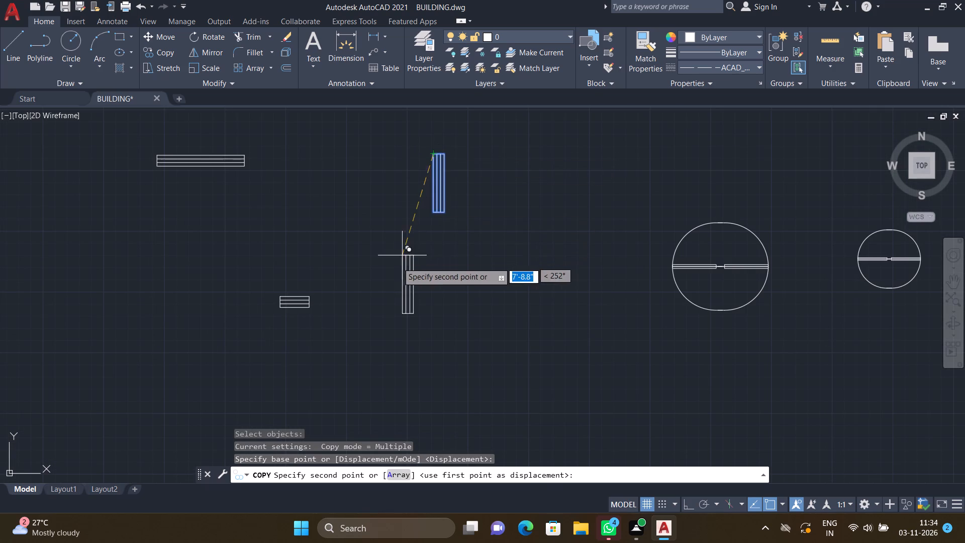
scroll(397, 262, "down", 5)
scroll(332, 318, "down", 3)
scroll(198, 329, "up", 4)
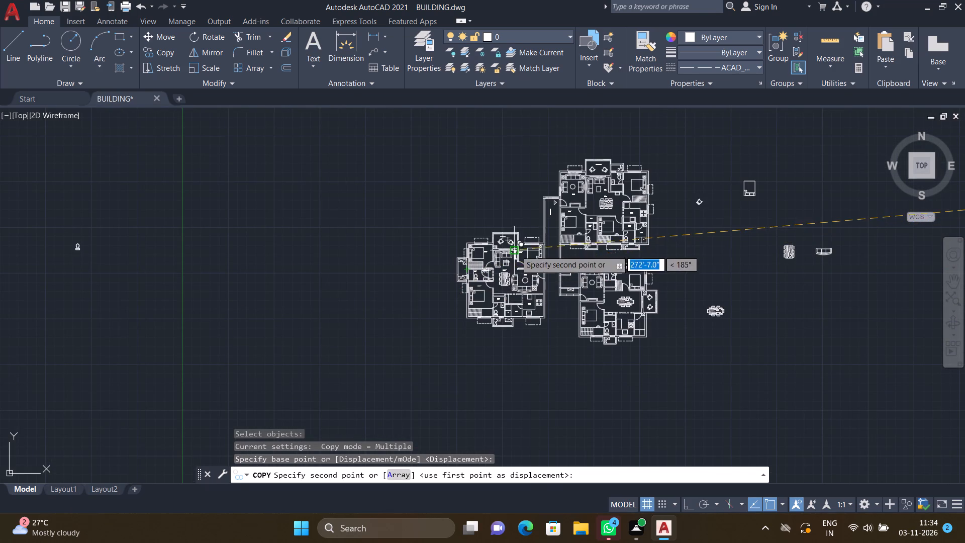
scroll(563, 239, "up", 3)
scroll(539, 299, "up", 2)
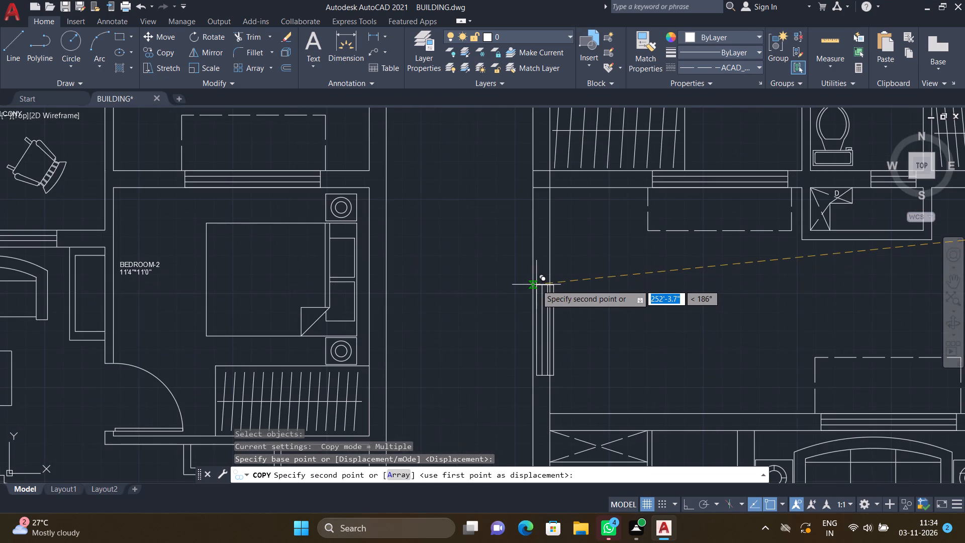
scroll(536, 285, "up", 2)
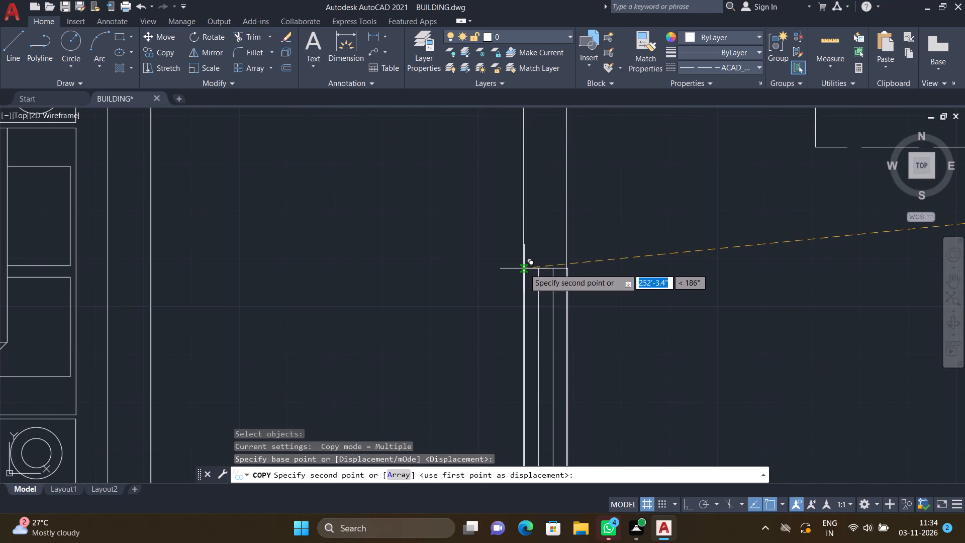
left_click(524, 268)
key("Return")
With Ortho on, draw a three-sided dashed outline about 4'-8" long on the east side of the new vertical window.
scroll(581, 342, "down", 4)
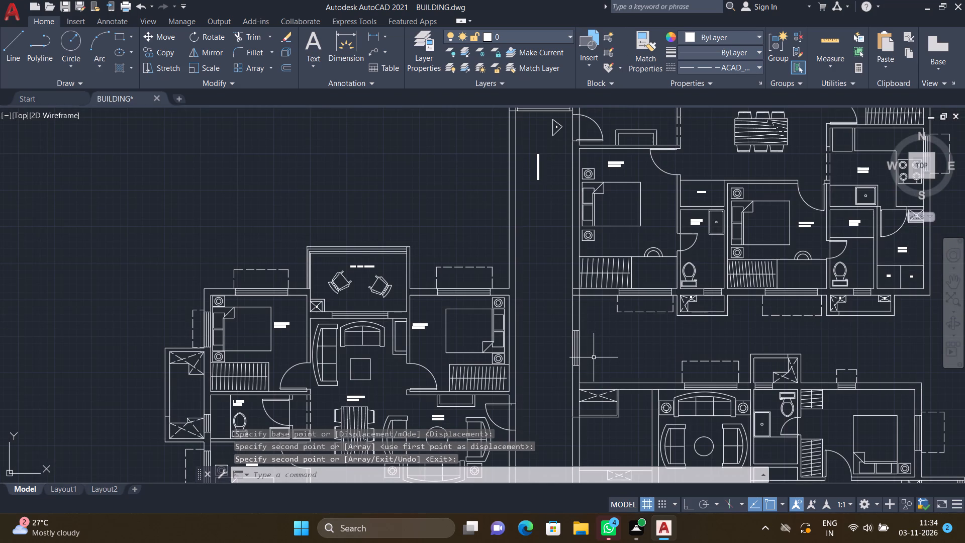
scroll(591, 356, "down", 1)
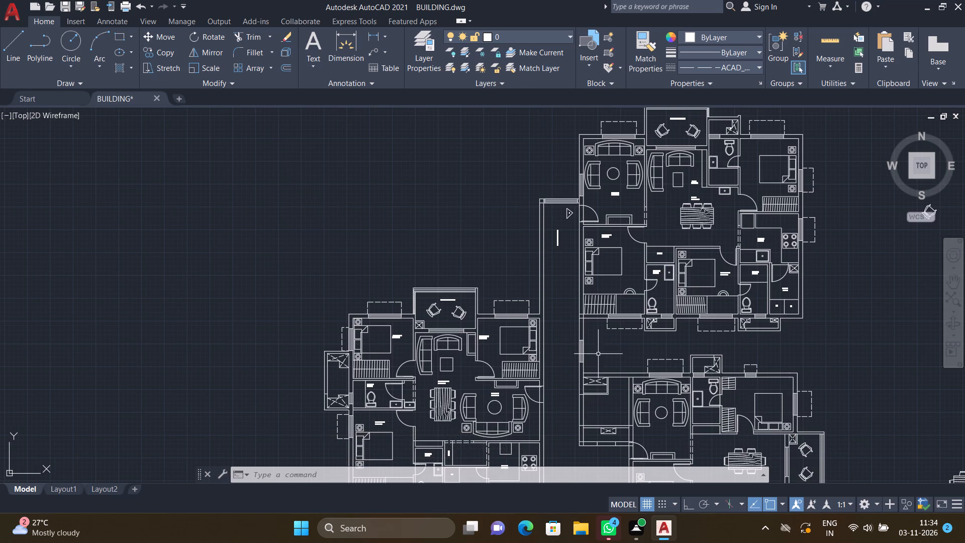
scroll(604, 357, "up", 2)
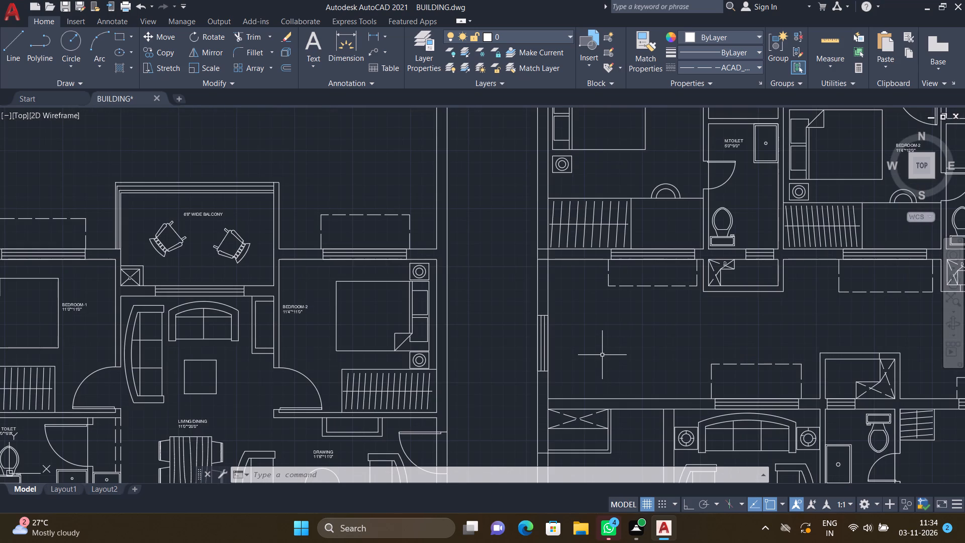
key("F8")
key("l")
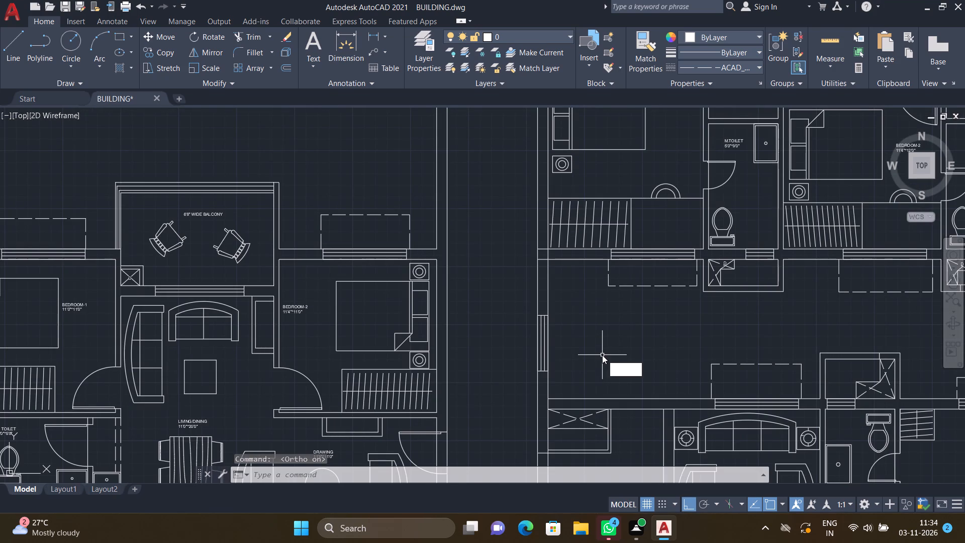
key("Return")
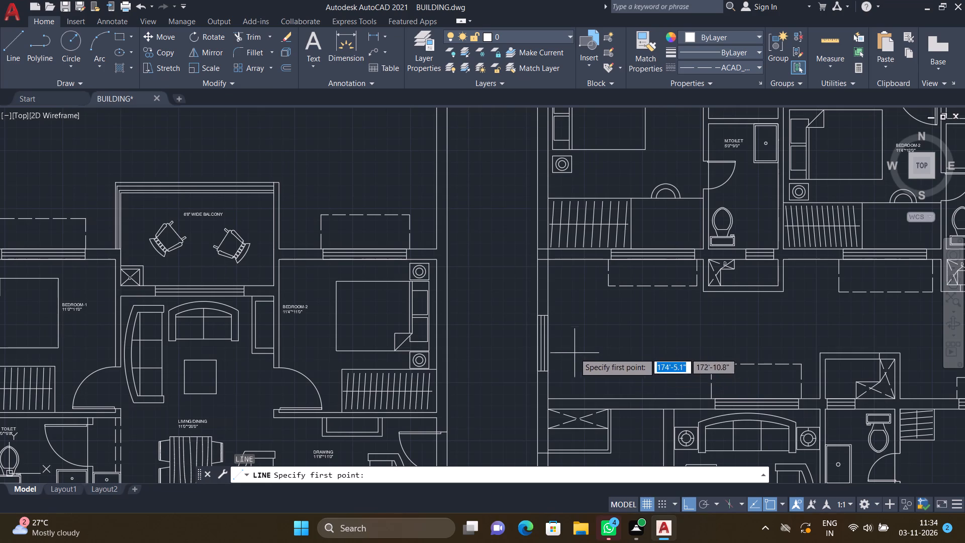
scroll(550, 301, "up", 2)
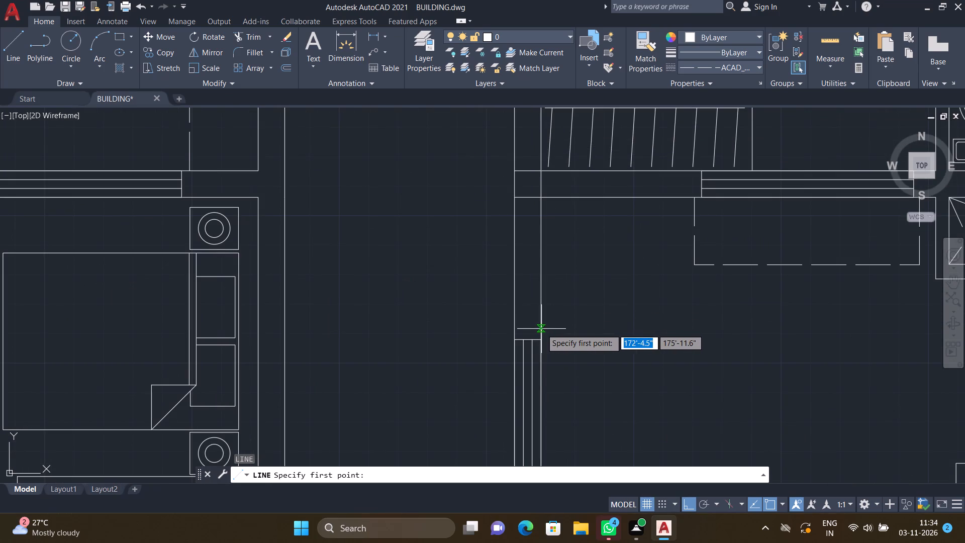
left_click(541, 329)
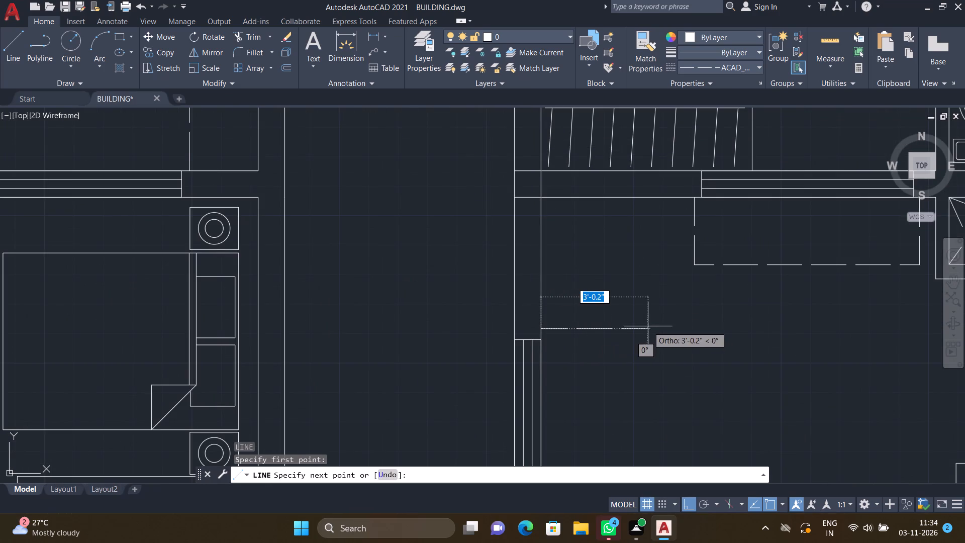
left_click(638, 331)
scroll(639, 388, "down", 4)
scroll(639, 423, "up", 3)
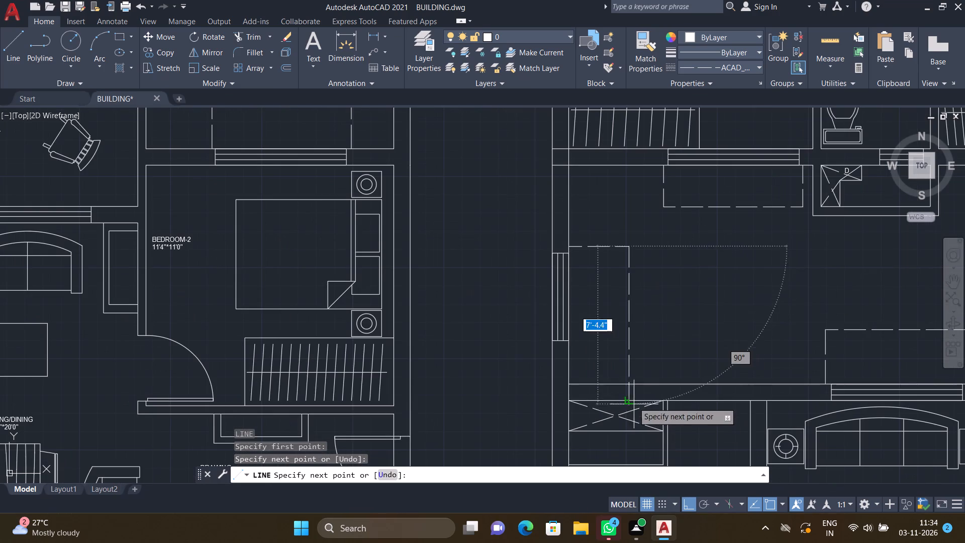
scroll(624, 355, "up", 2)
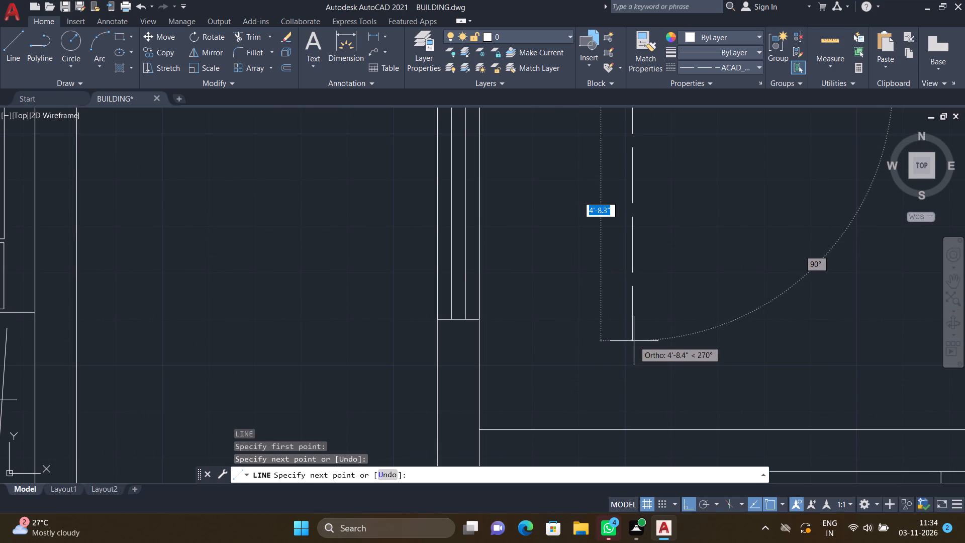
left_click(634, 340)
double_click(478, 339)
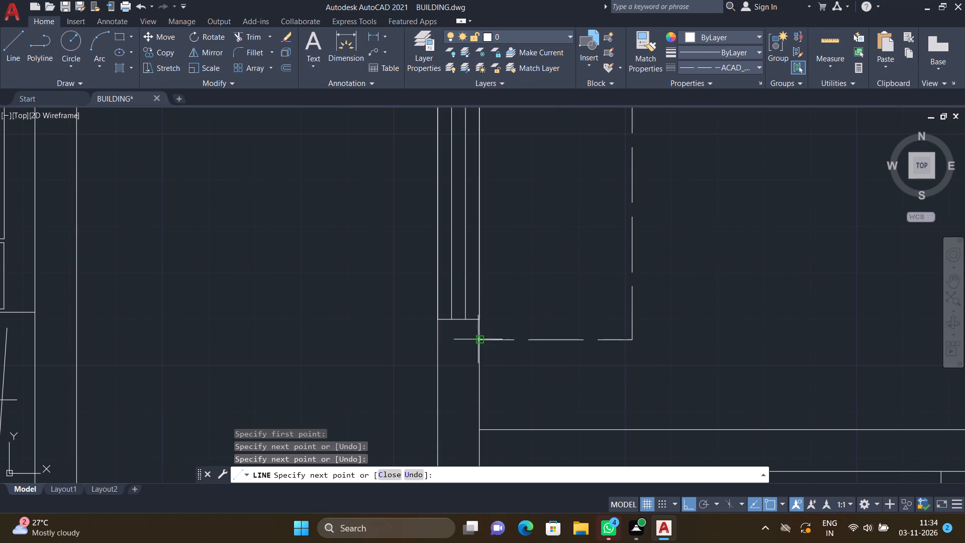
key("Return")
Trim the two horizontal wall lines and the inner vertical line crossing the wall junction north of the new window, southwest of the wardrobe.
scroll(435, 299, "down", 5)
scroll(431, 247, "up", 4)
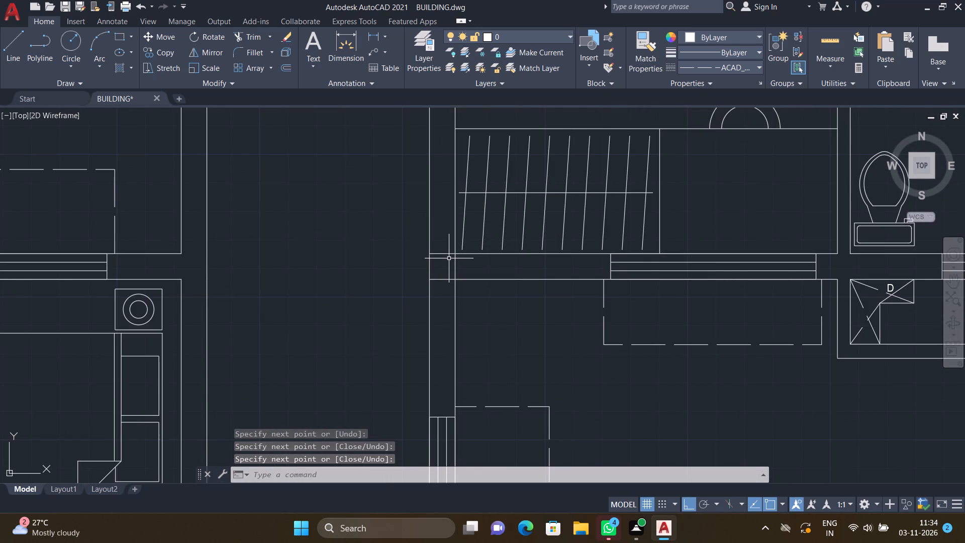
type("tr")
key("Return")
scroll(442, 253, "up", 1)
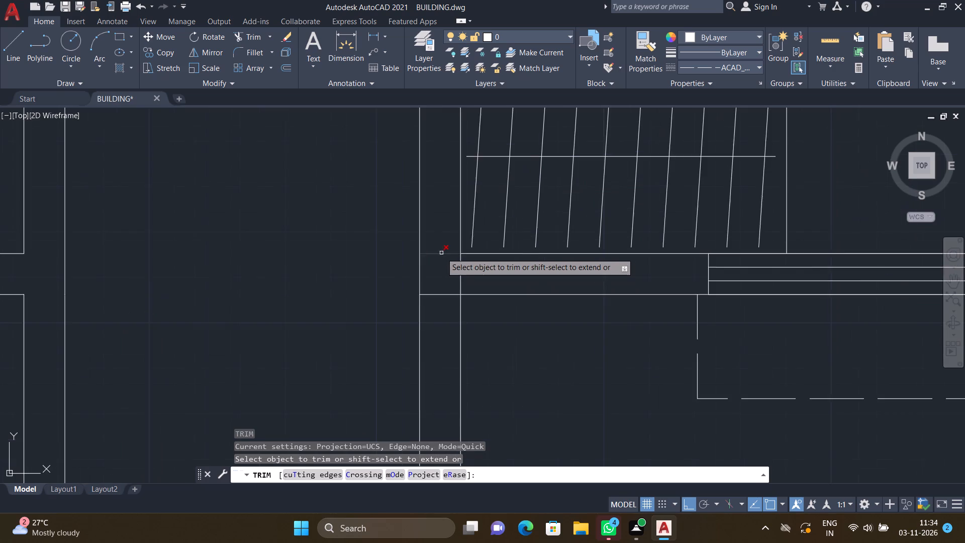
scroll(441, 253, "up", 1)
left_click(441, 253)
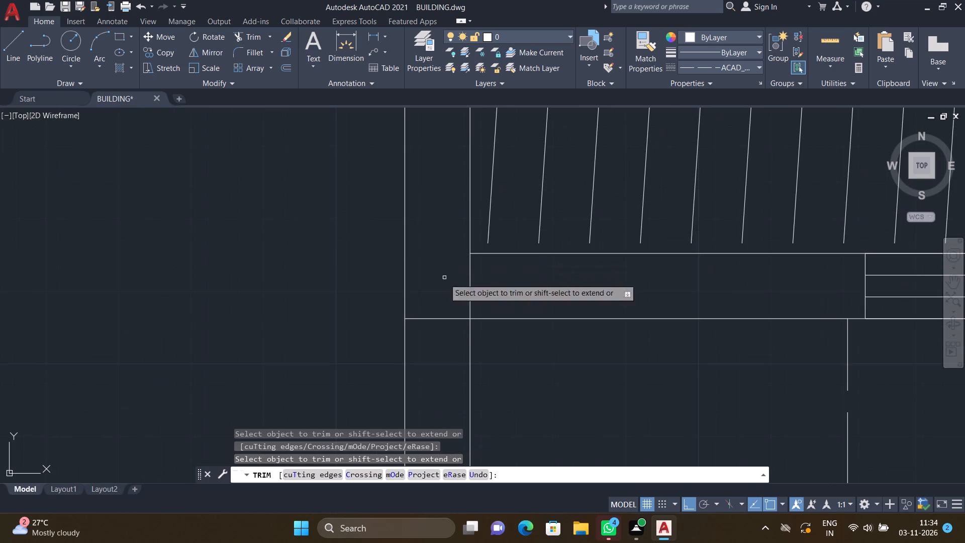
left_click(445, 317)
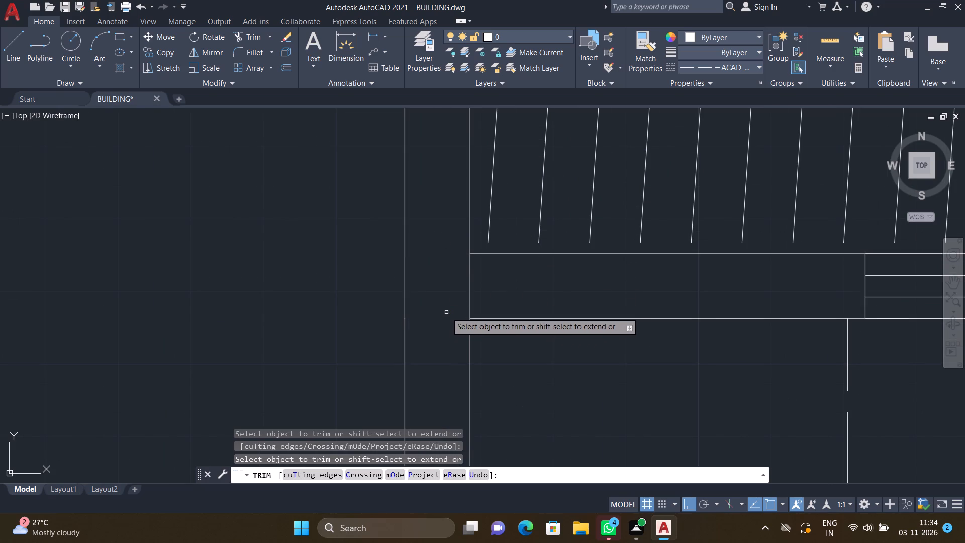
double_click(470, 287)
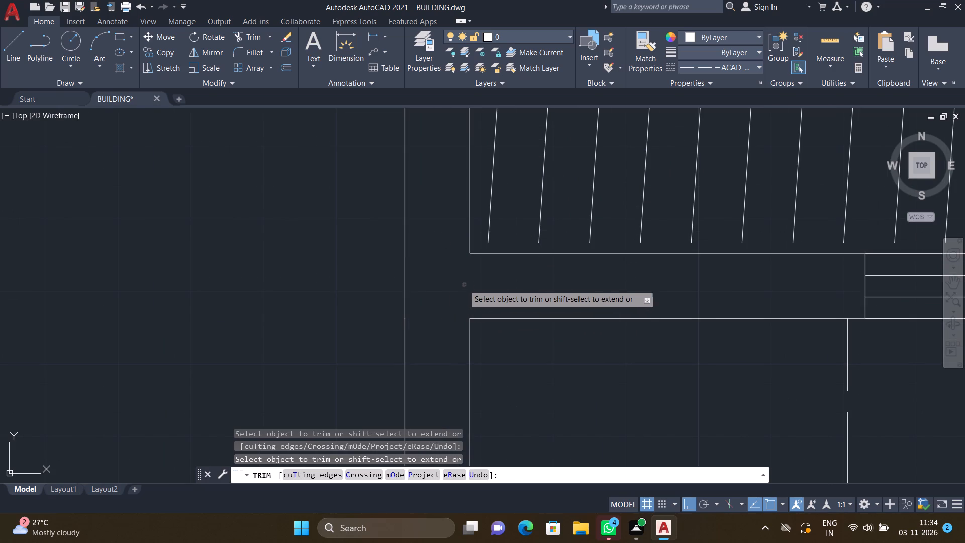